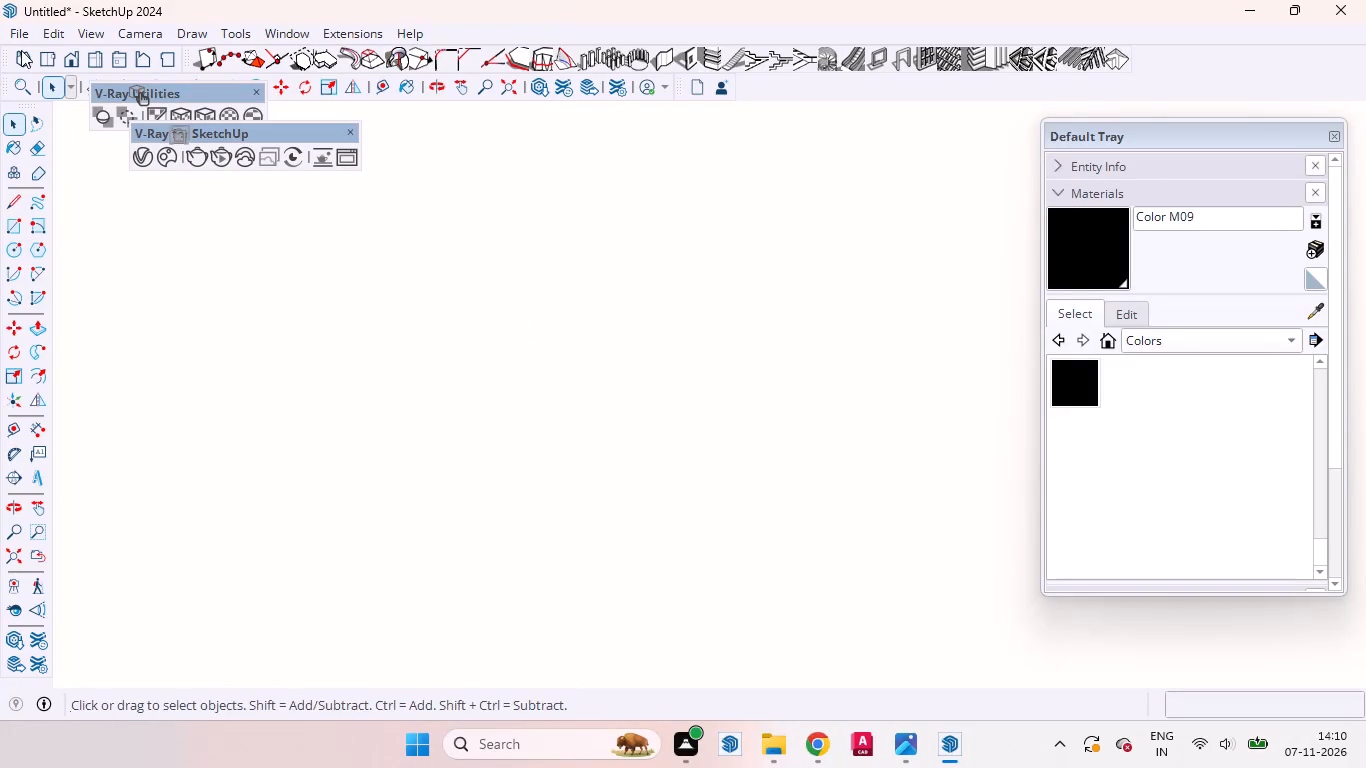
Inside the mirrored handle strip's group, erase the lower horizontal guide and one vertical guide.
left_click(41, 545)
middle_click_drag(579, 307, 683, 461)
scroll(766, 331, "up", 3)
left_click(831, 251)
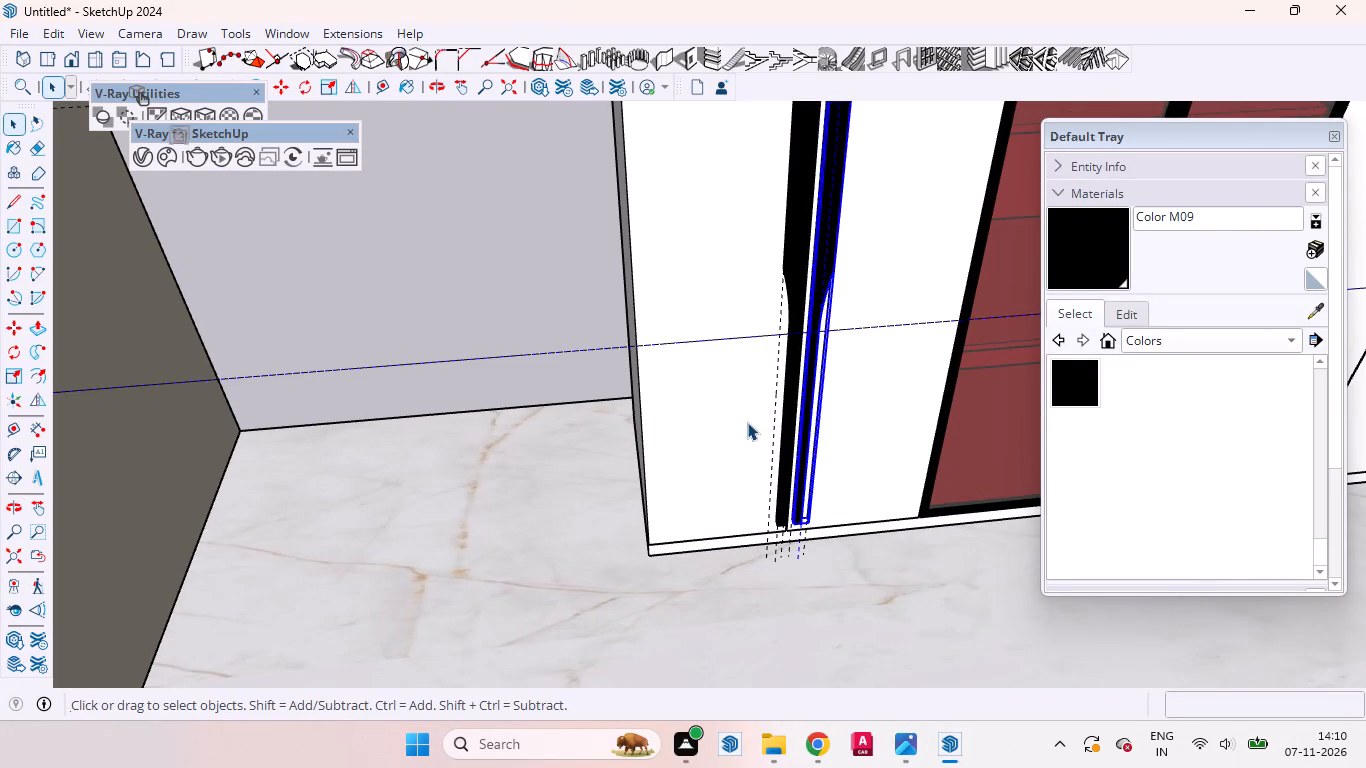
scroll(726, 462, "down", 4)
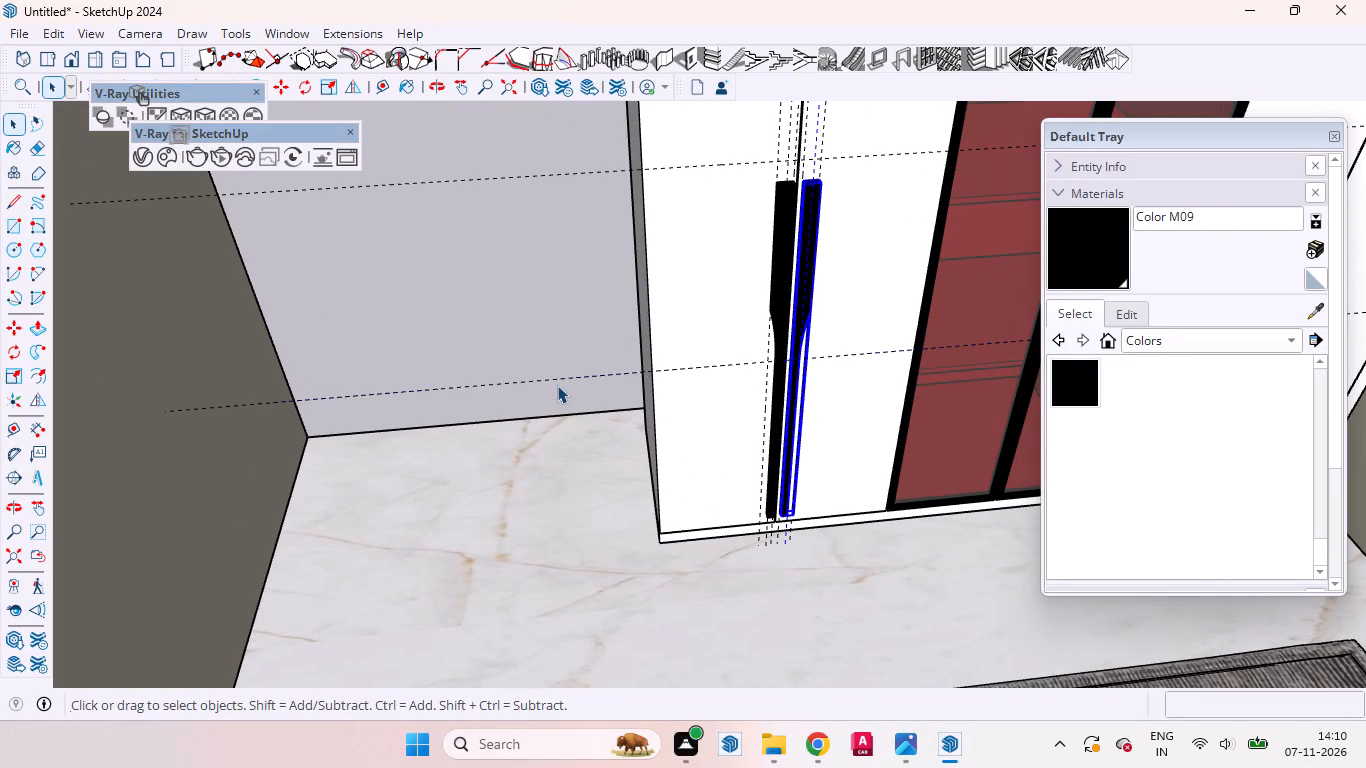
double_click(553, 379)
left_click(553, 379)
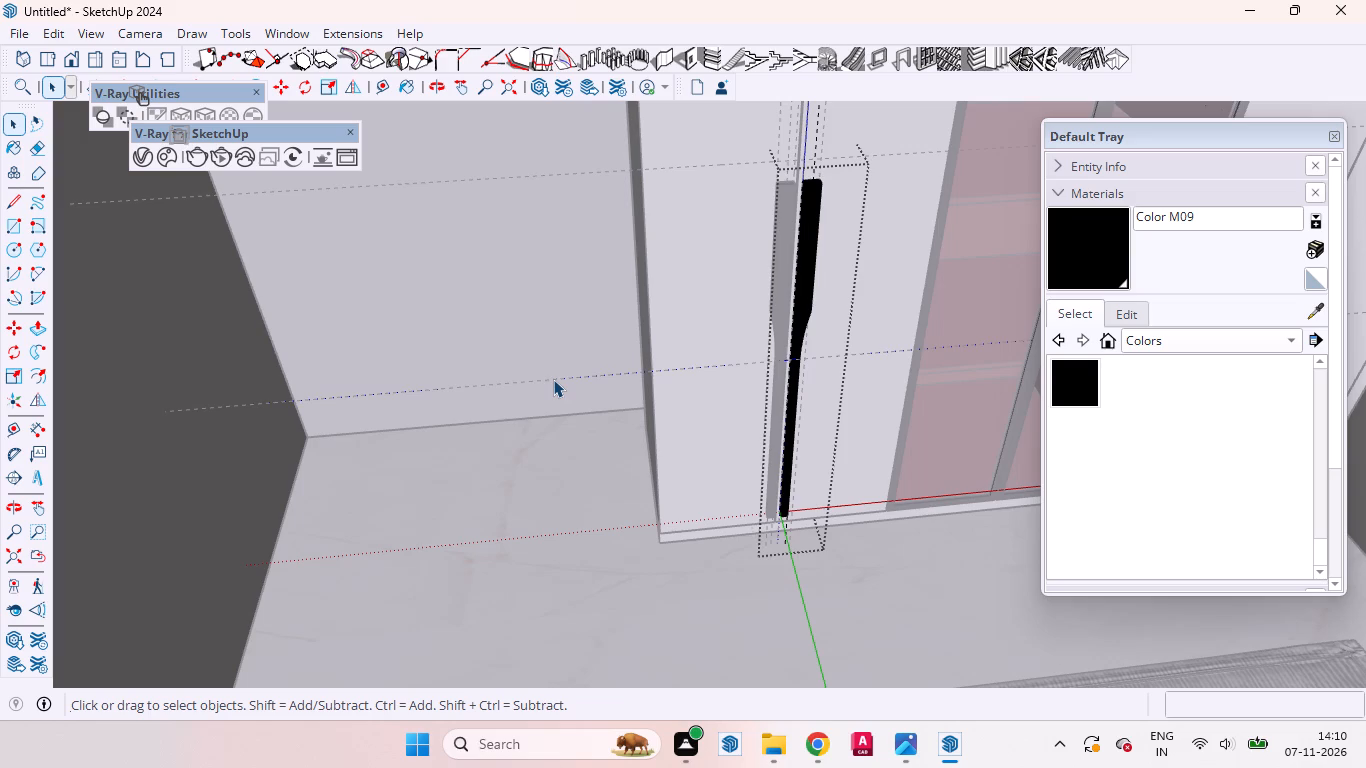
key("Delete")
left_click(815, 150)
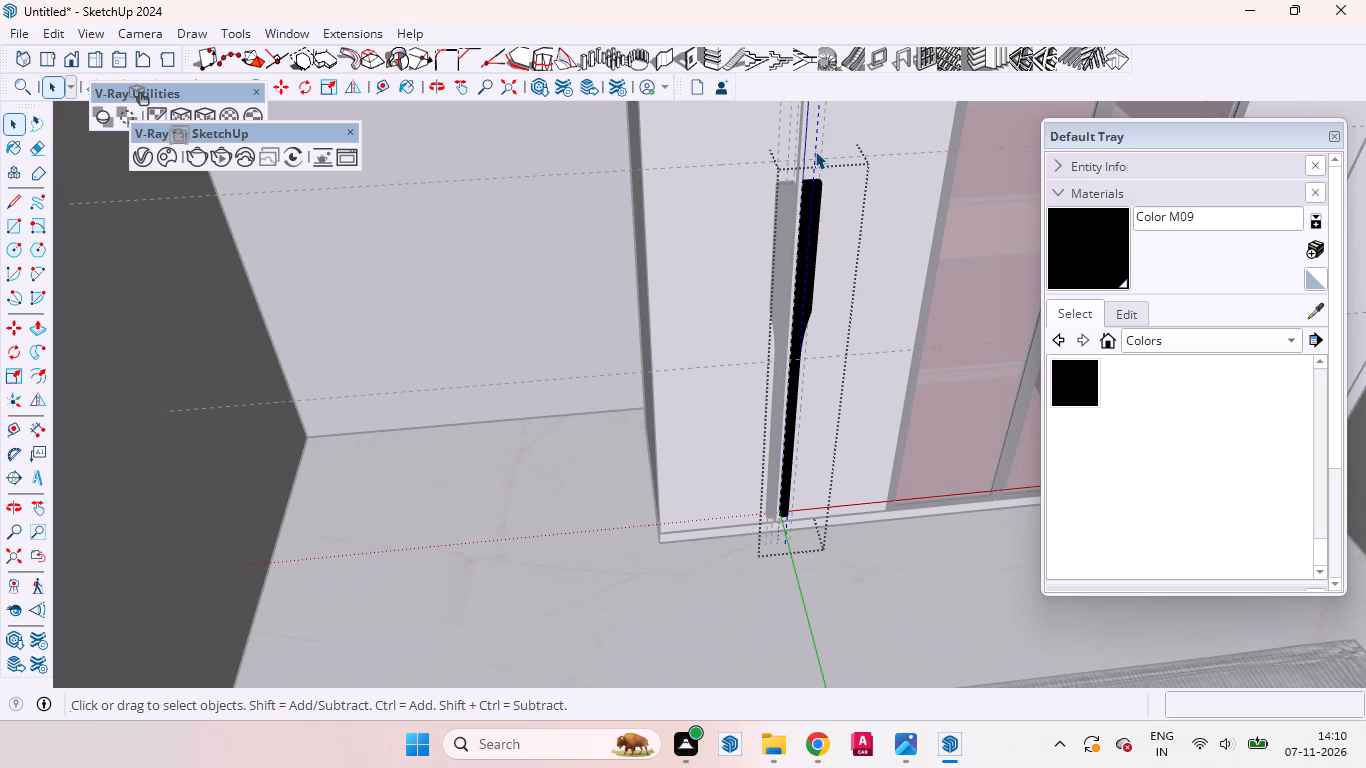
right_click(815, 151)
left_click(839, 196)
left_click(399, 320)
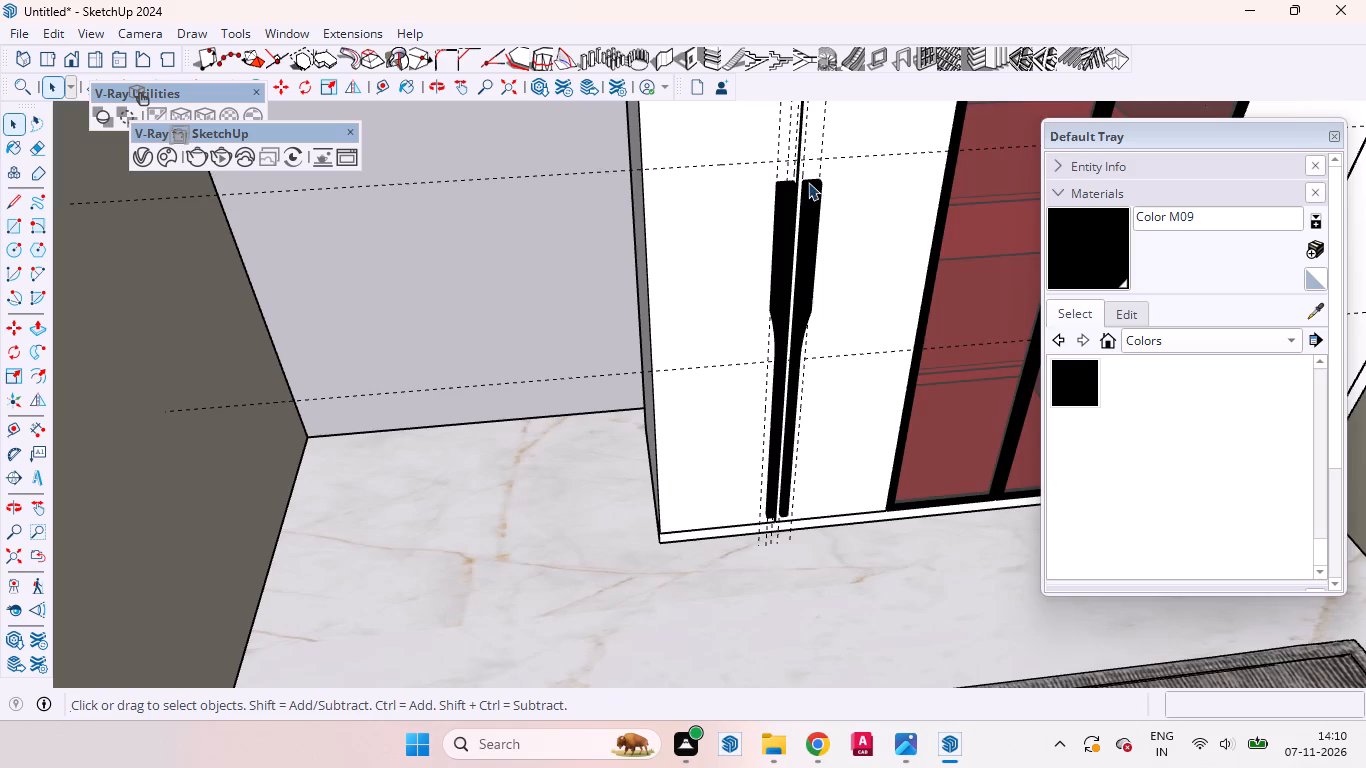
Inside the original handle strip's group, erase the lower horizontal guide and one vertical guide.
left_click(788, 204)
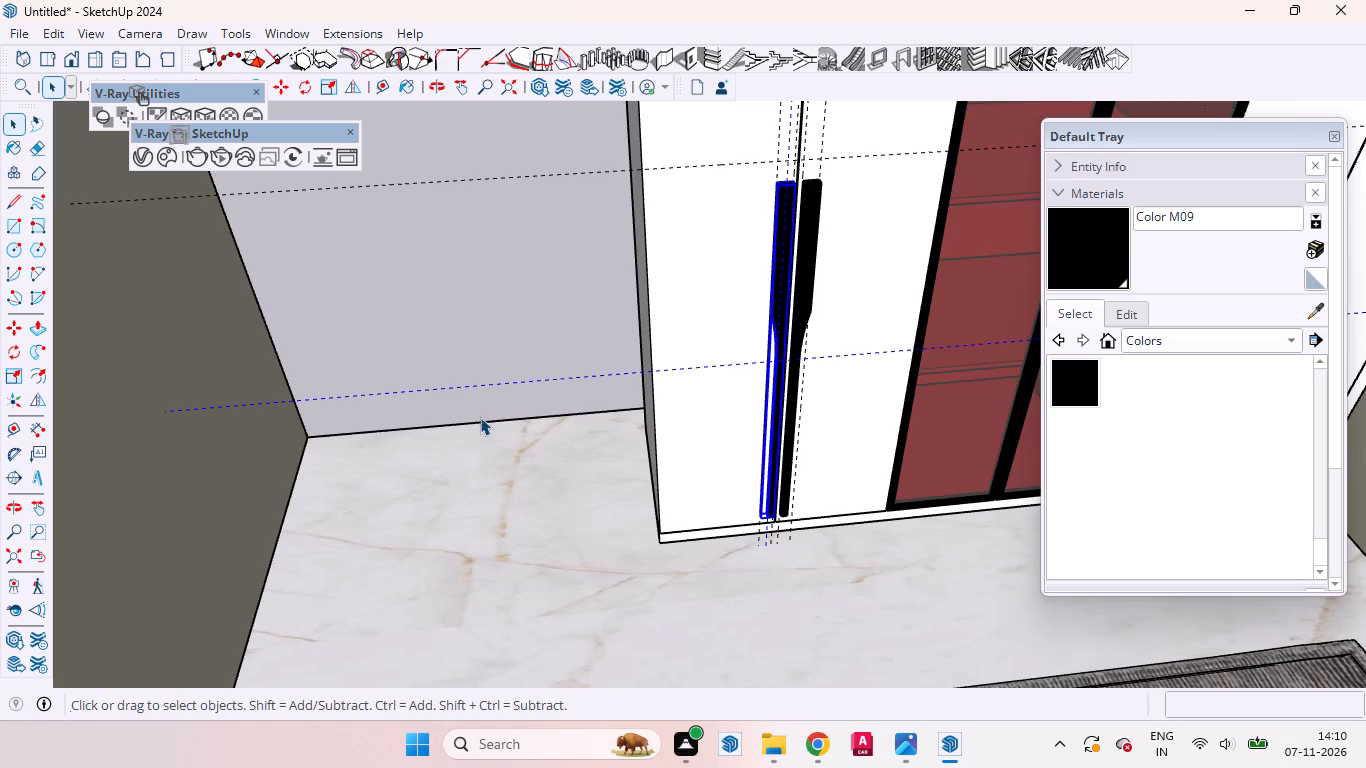
double_click(782, 210)
left_click_drag(522, 396, 464, 306)
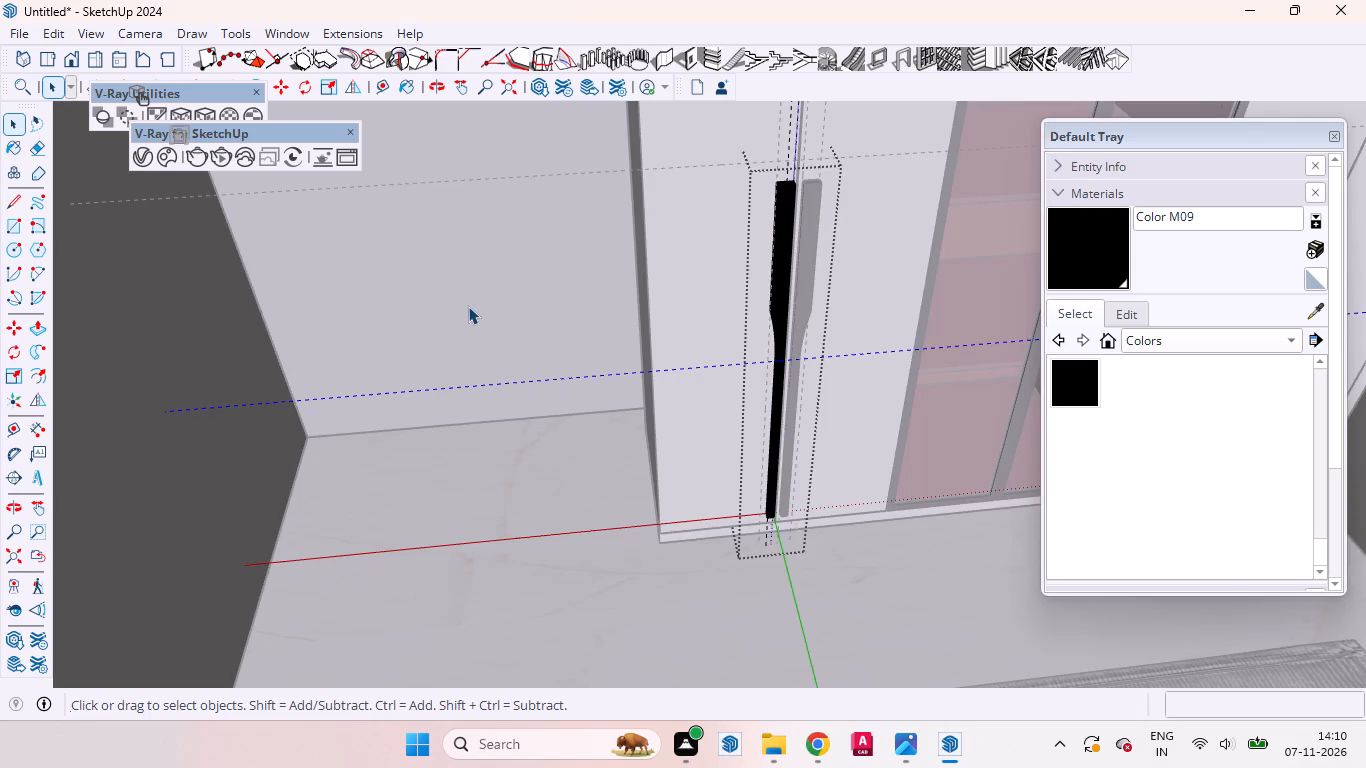
key("Delete")
scroll(468, 306, "up", 1)
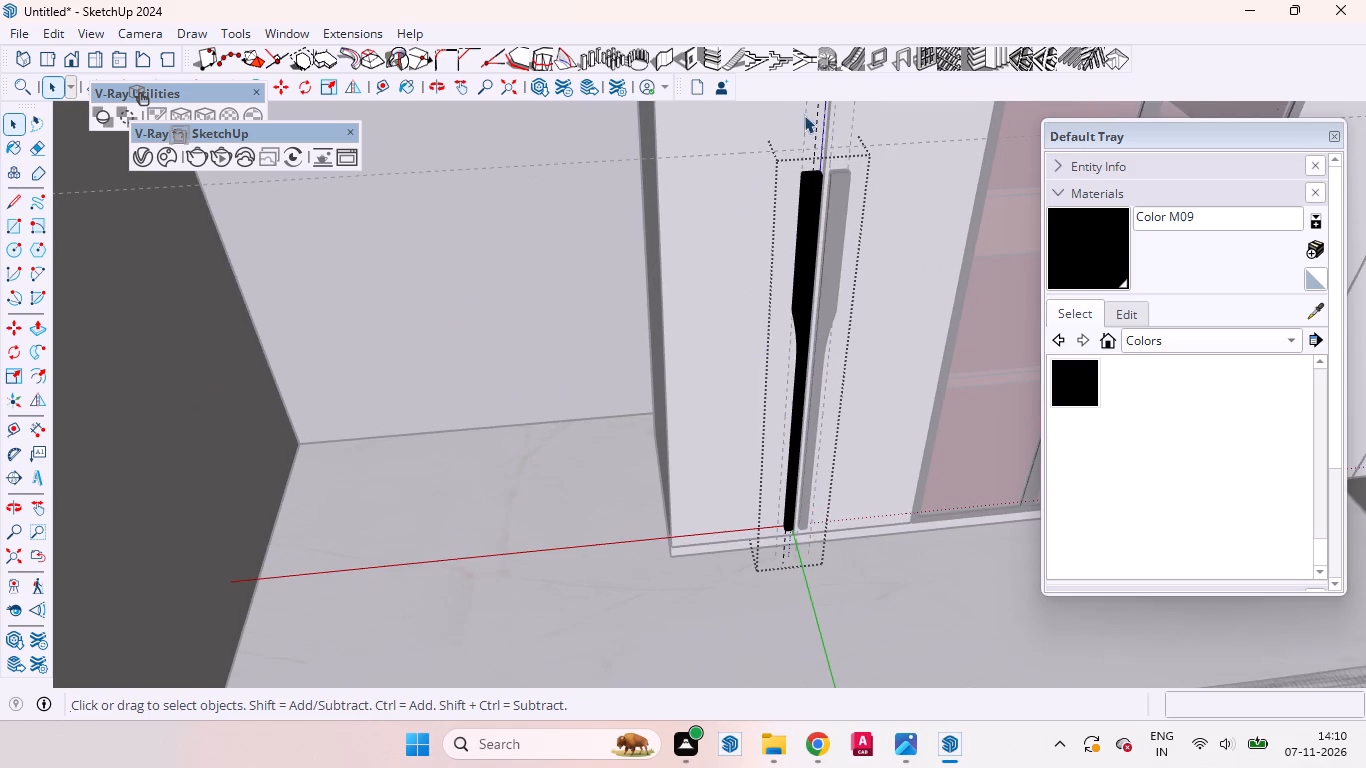
scroll(805, 165, "up", 6)
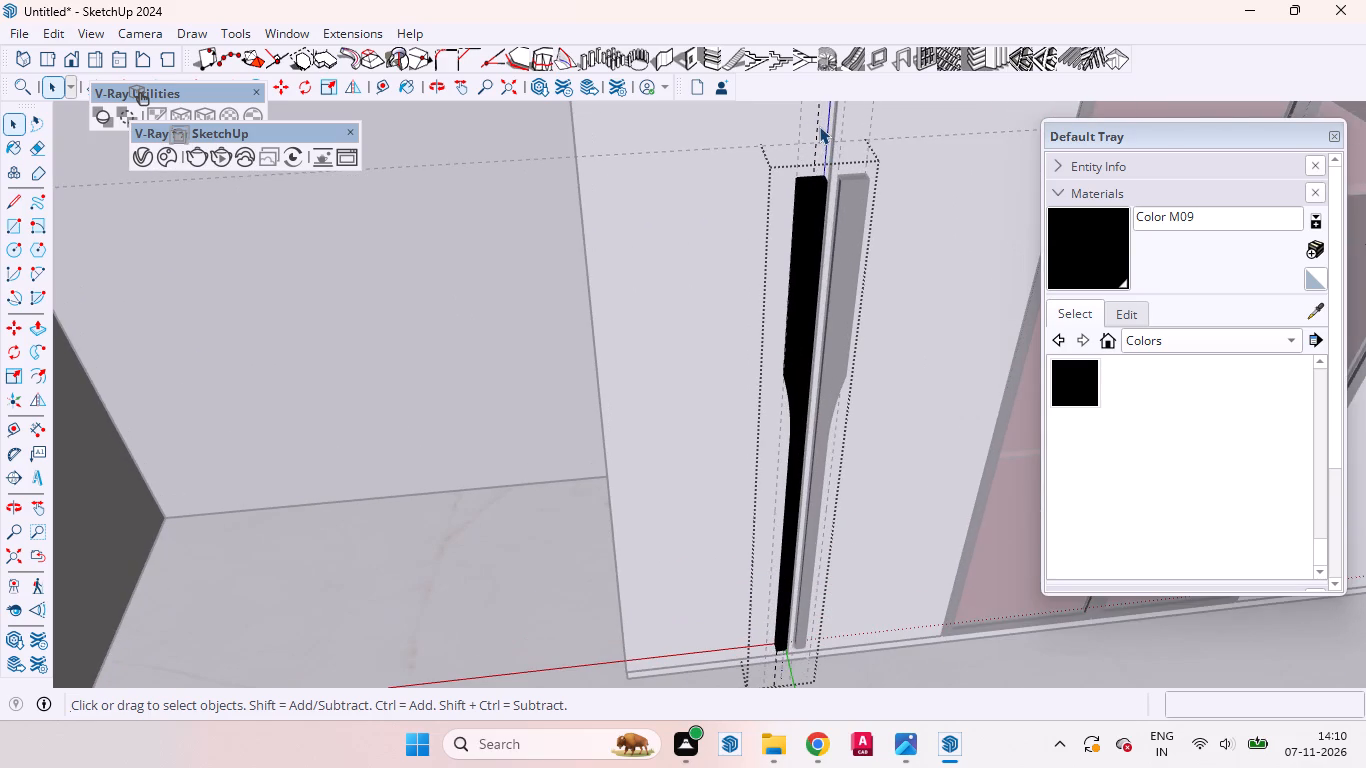
left_click(819, 126)
right_click(818, 126)
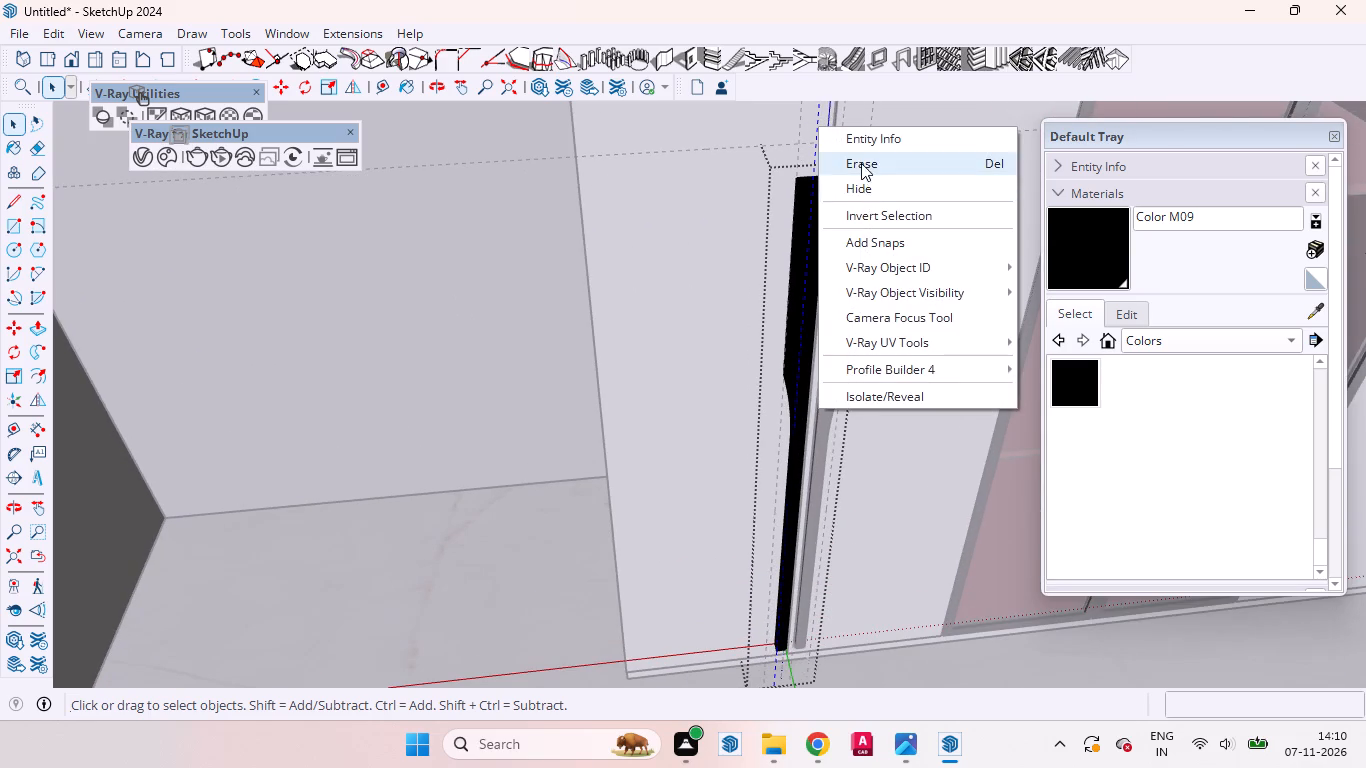
left_click(861, 163)
left_click(469, 441)
Copy both handle strips about 2' 4 5/16" along the wardrobe, from the solid doors' gap to the gap between the glass doors.
scroll(449, 440, "down", 12)
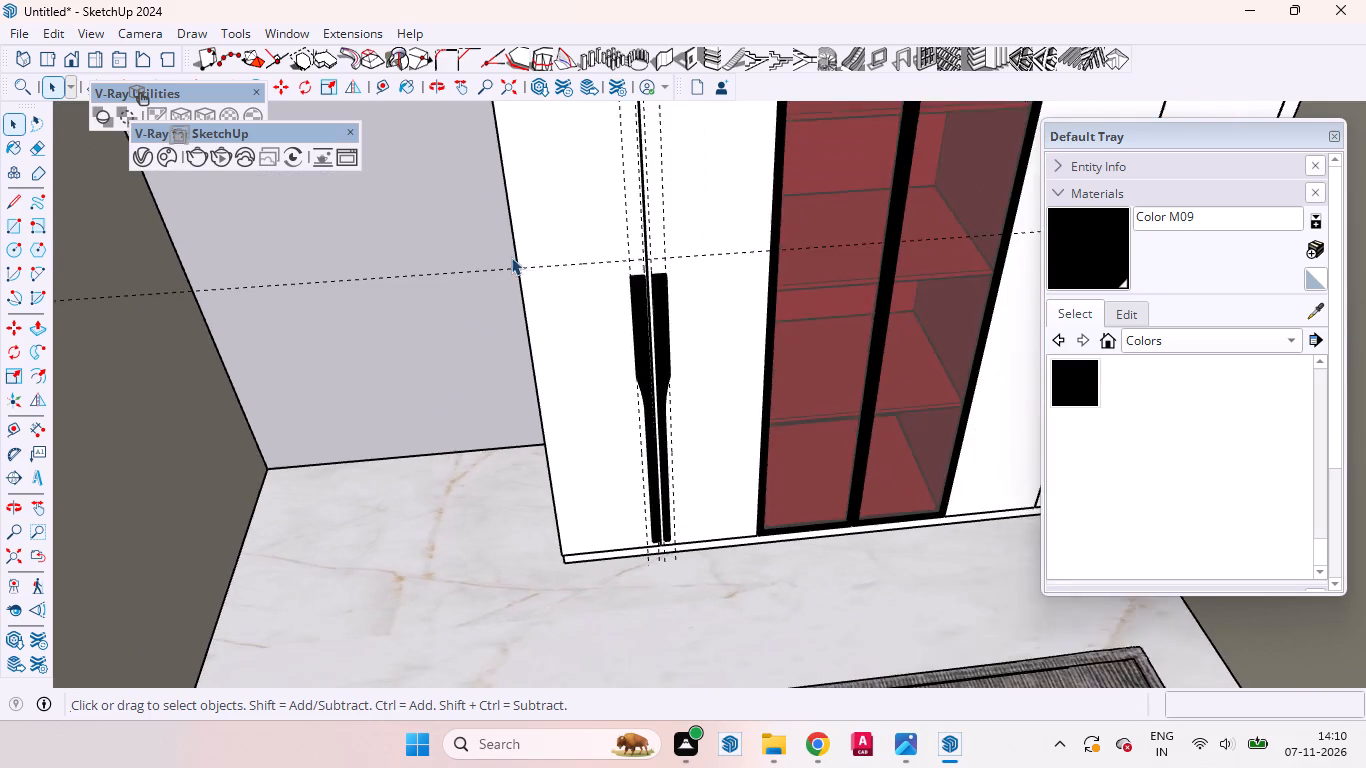
middle_click_drag(592, 336, 567, 208)
scroll(689, 439, "up", 6)
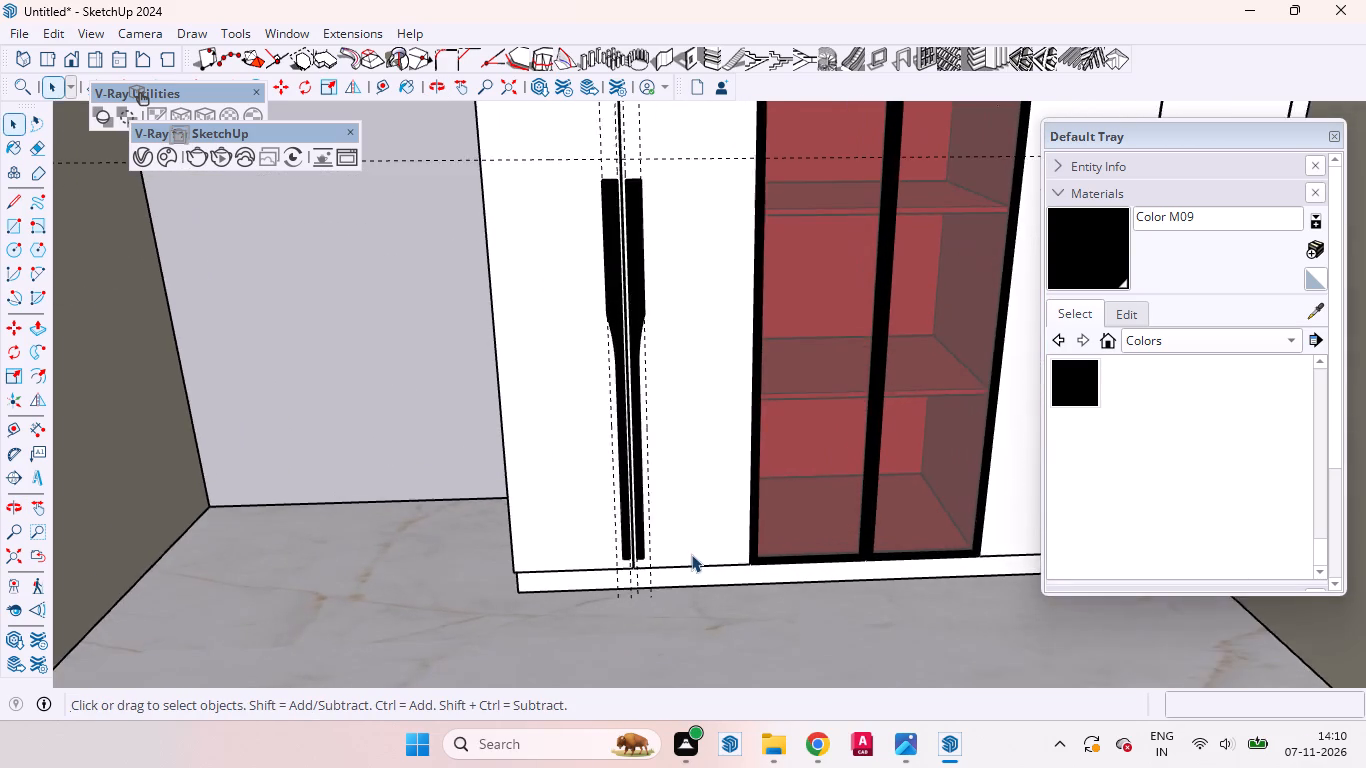
scroll(691, 554, "up", 12)
scroll(622, 554, "down", 1)
scroll(622, 551, "up", 4)
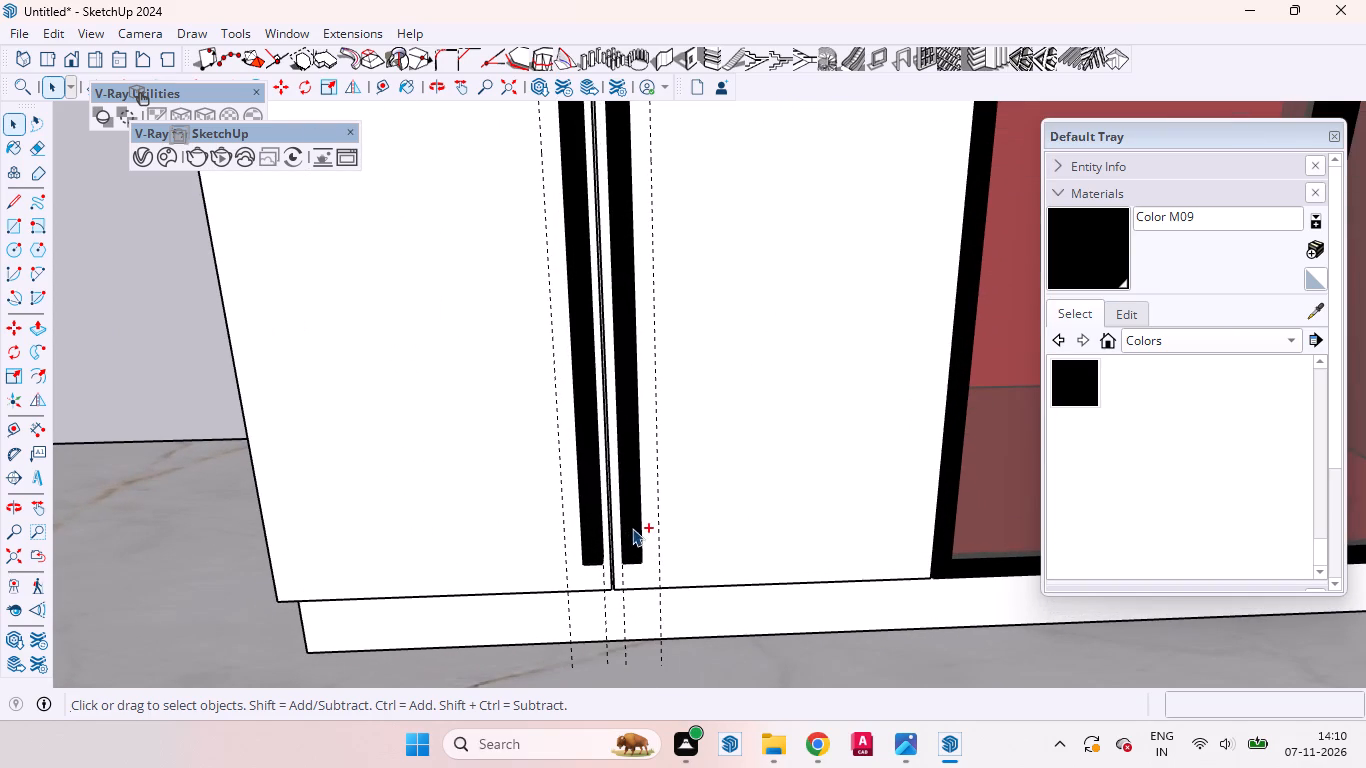
left_click(632, 528, "ctrl")
left_click(594, 520, "ctrl")
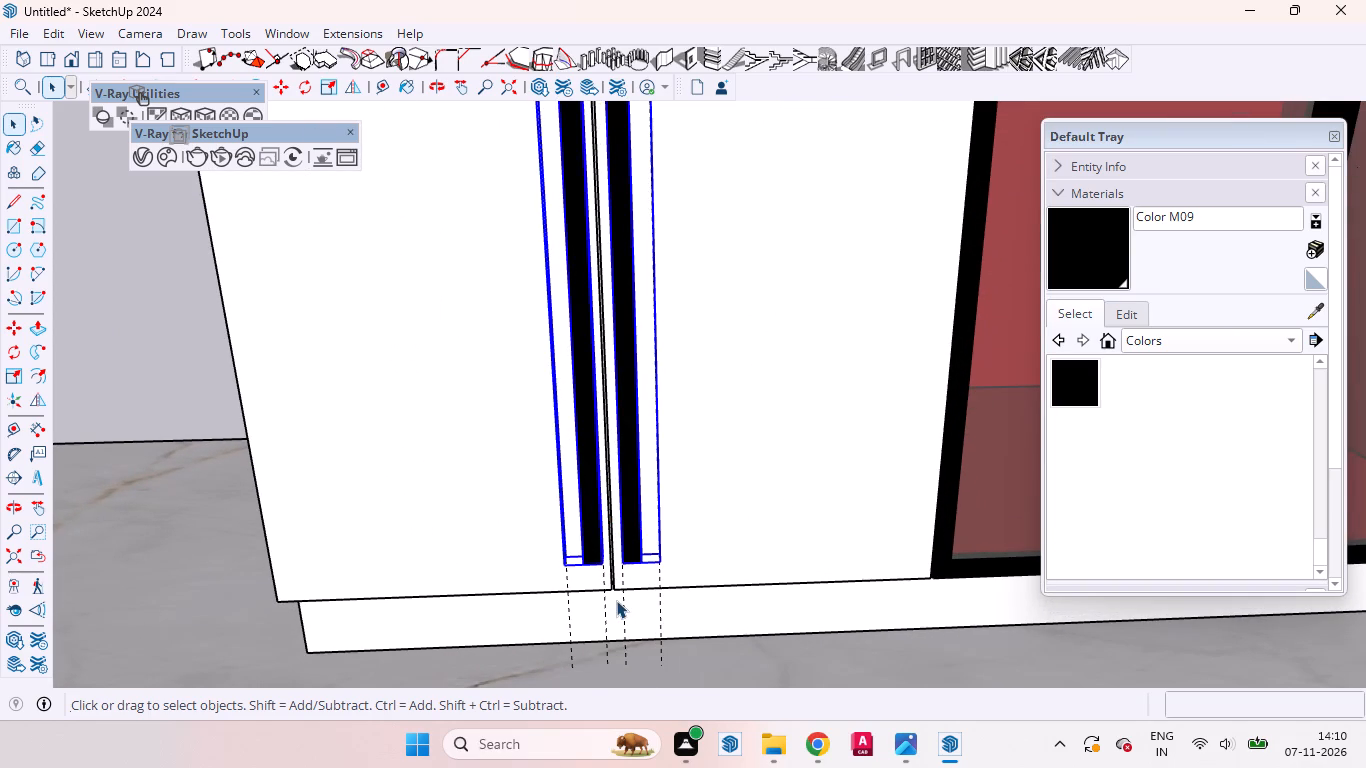
key("m")
scroll(659, 609, "up", 3)
scroll(659, 609, "down", 1)
scroll(654, 615, "up", 9)
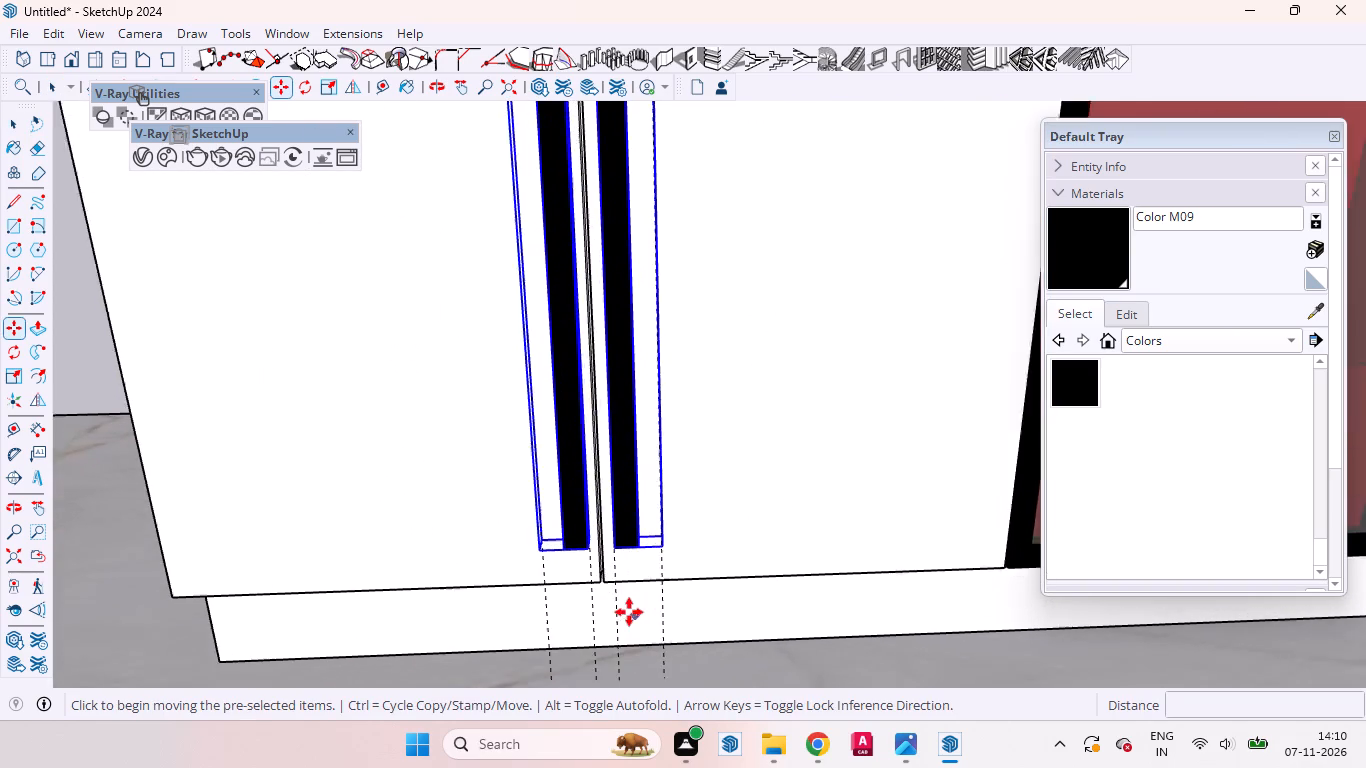
scroll(624, 608, "up", 1)
middle_click_drag(631, 607, 698, 576)
scroll(669, 594, "up", 6)
scroll(637, 597, "down", 1)
scroll(637, 597, "up", 5)
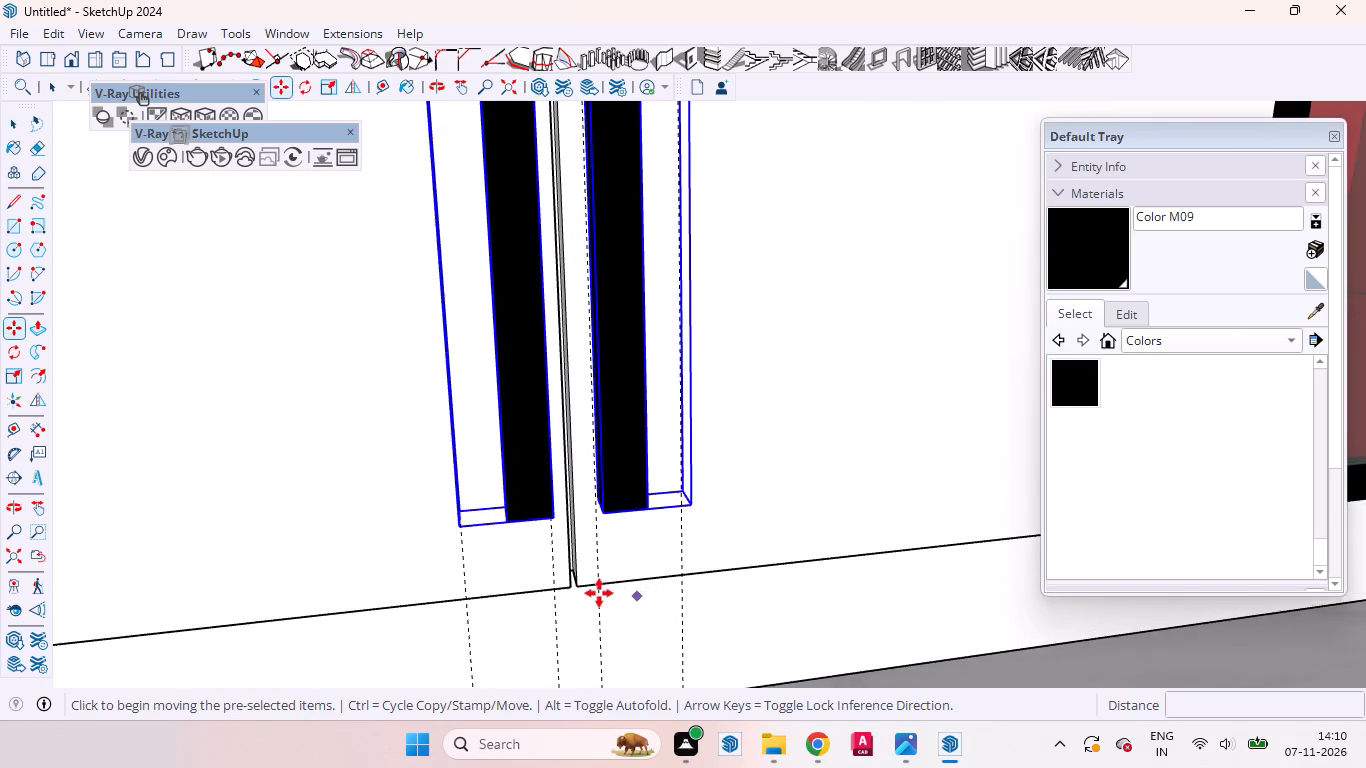
scroll(599, 593, "up", 6)
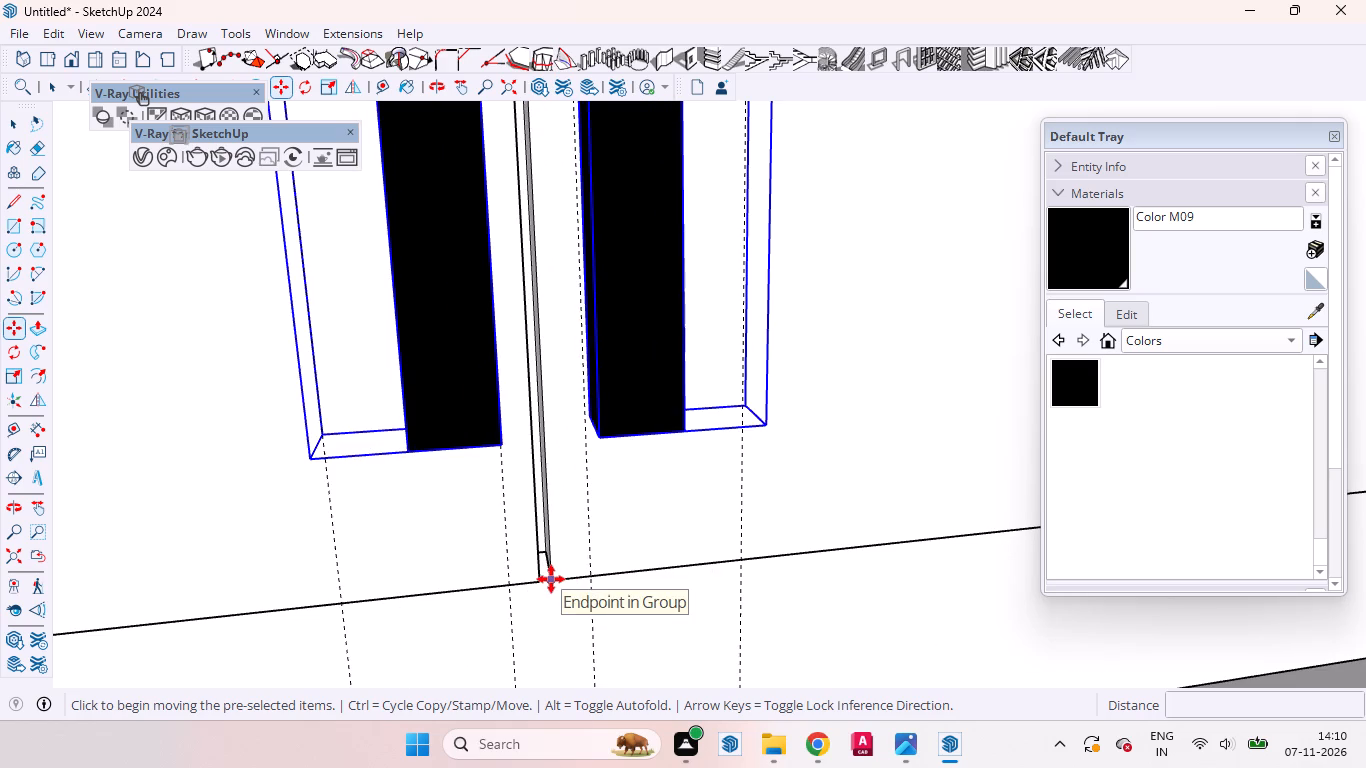
left_click(551, 579)
scroll(521, 567, "down", 11)
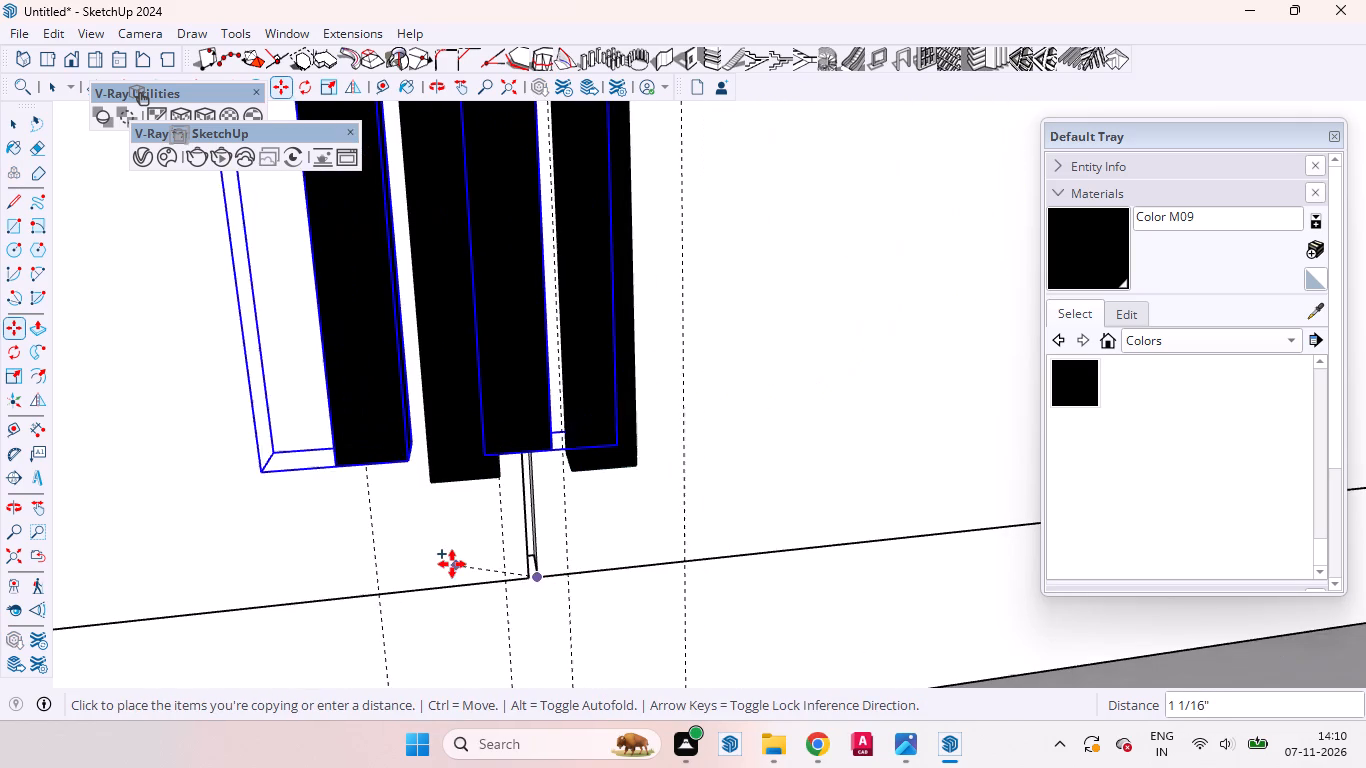
scroll(452, 564, "down", 20)
scroll(452, 564, "down", 14)
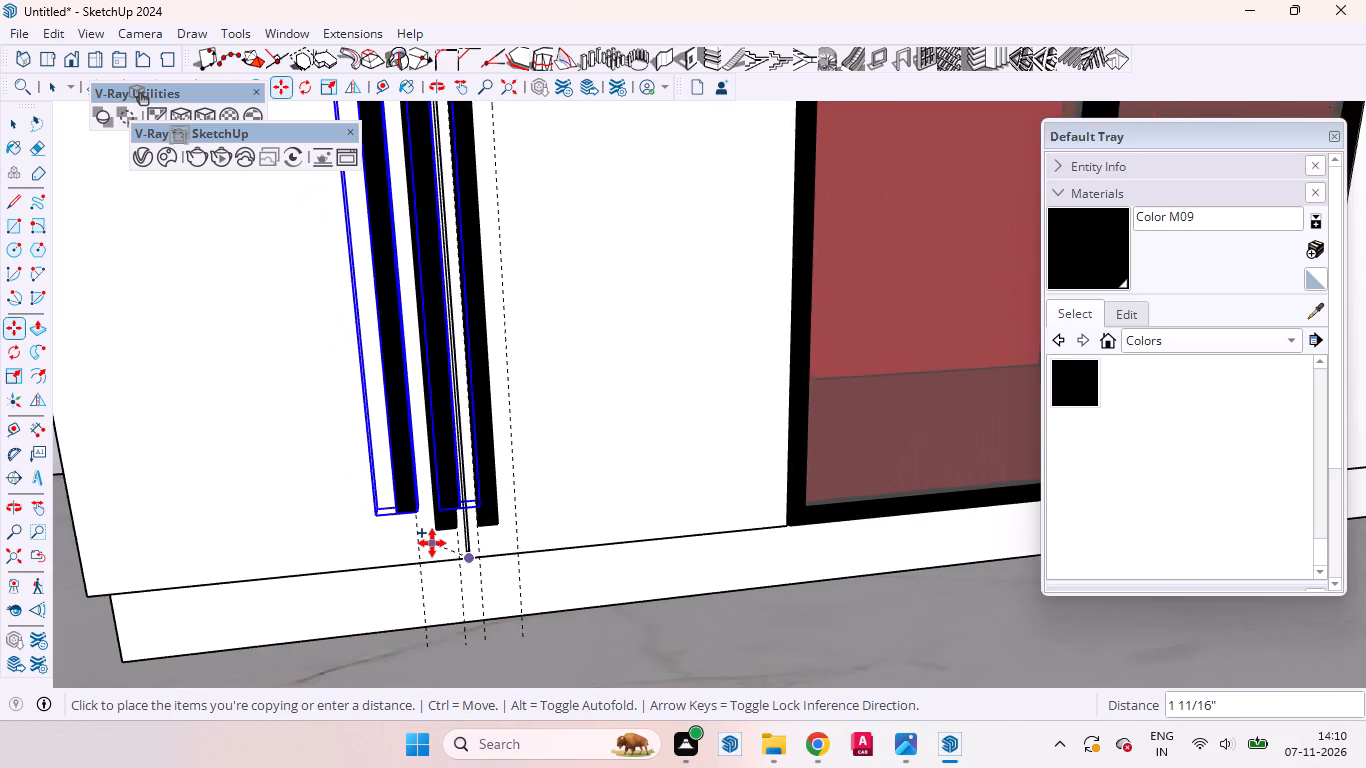
scroll(432, 543, "down", 6)
scroll(432, 543, "up", 1)
scroll(432, 543, "down", 7)
scroll(824, 509, "up", 5)
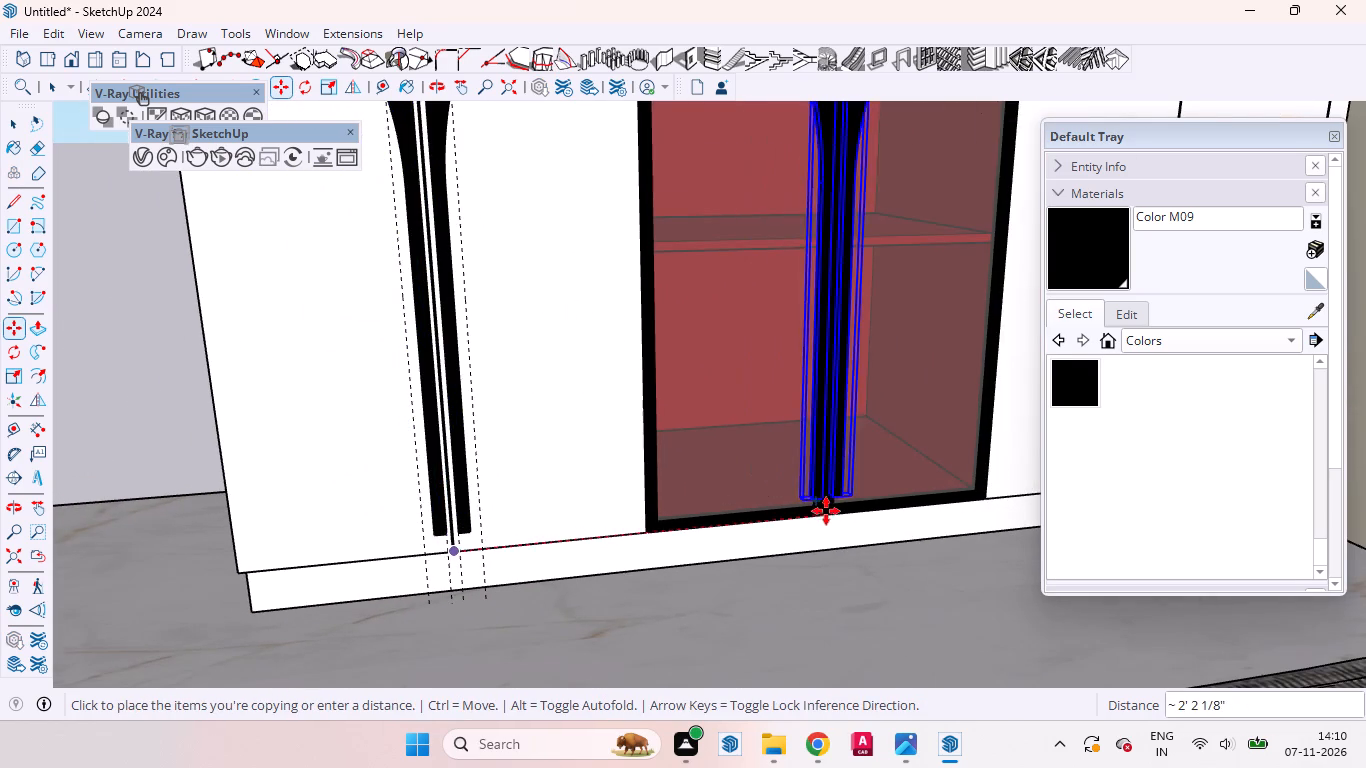
scroll(826, 511, "up", 20)
scroll(826, 511, "up", 13)
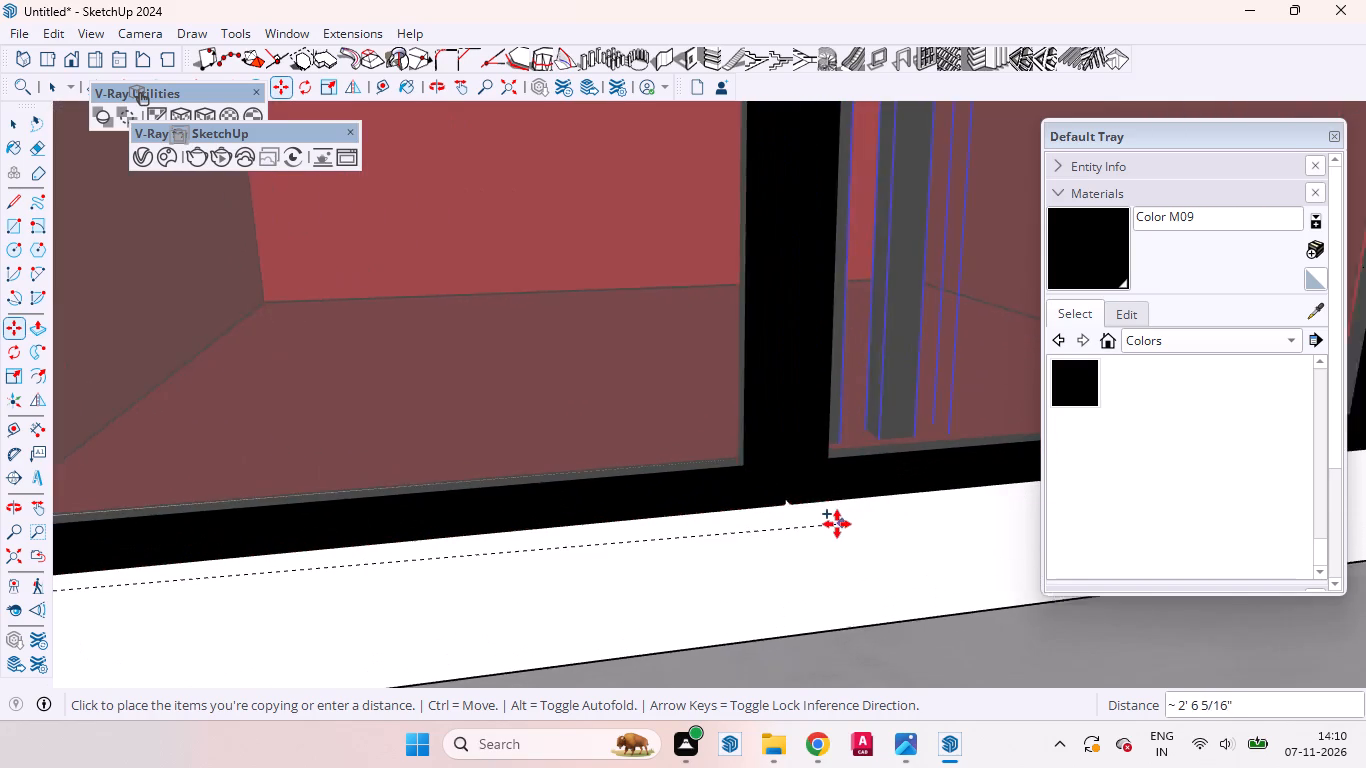
scroll(837, 524, "up", 18)
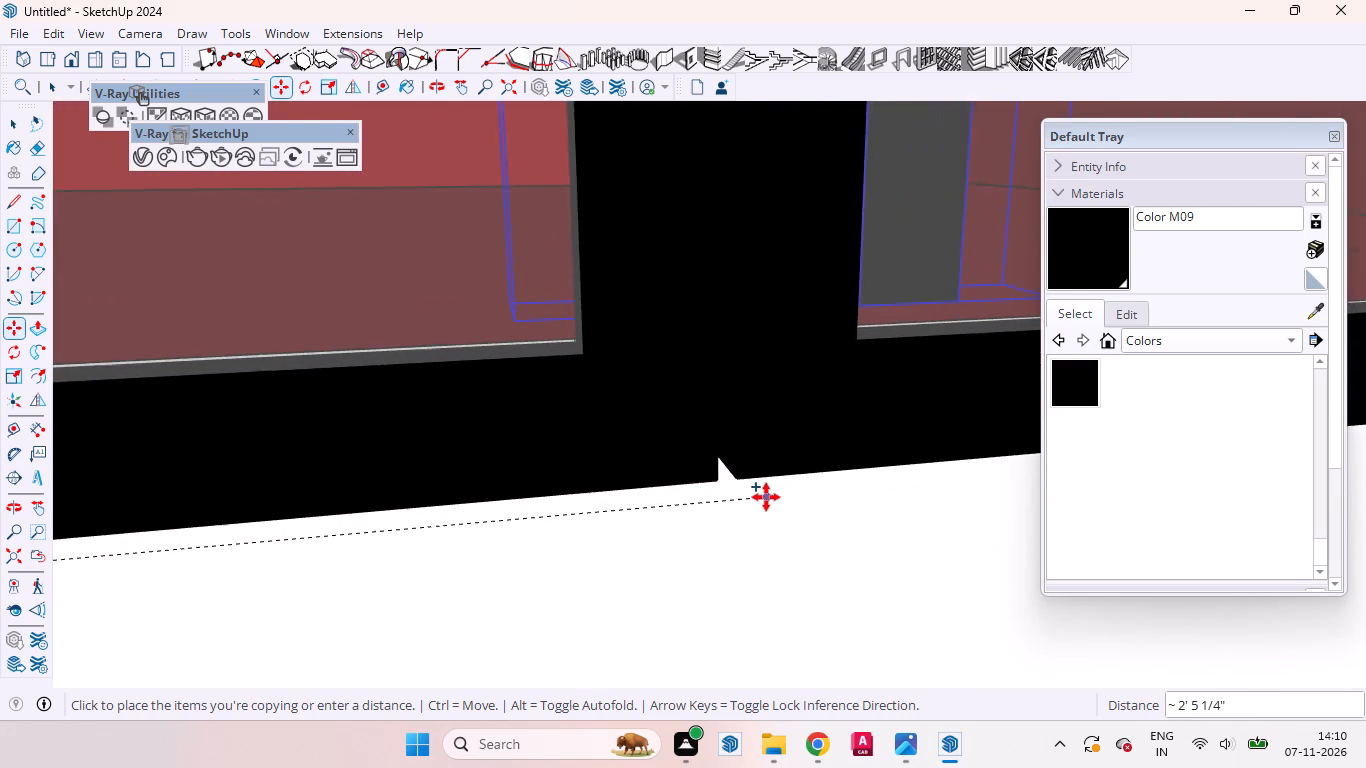
scroll(766, 497, "up", 10)
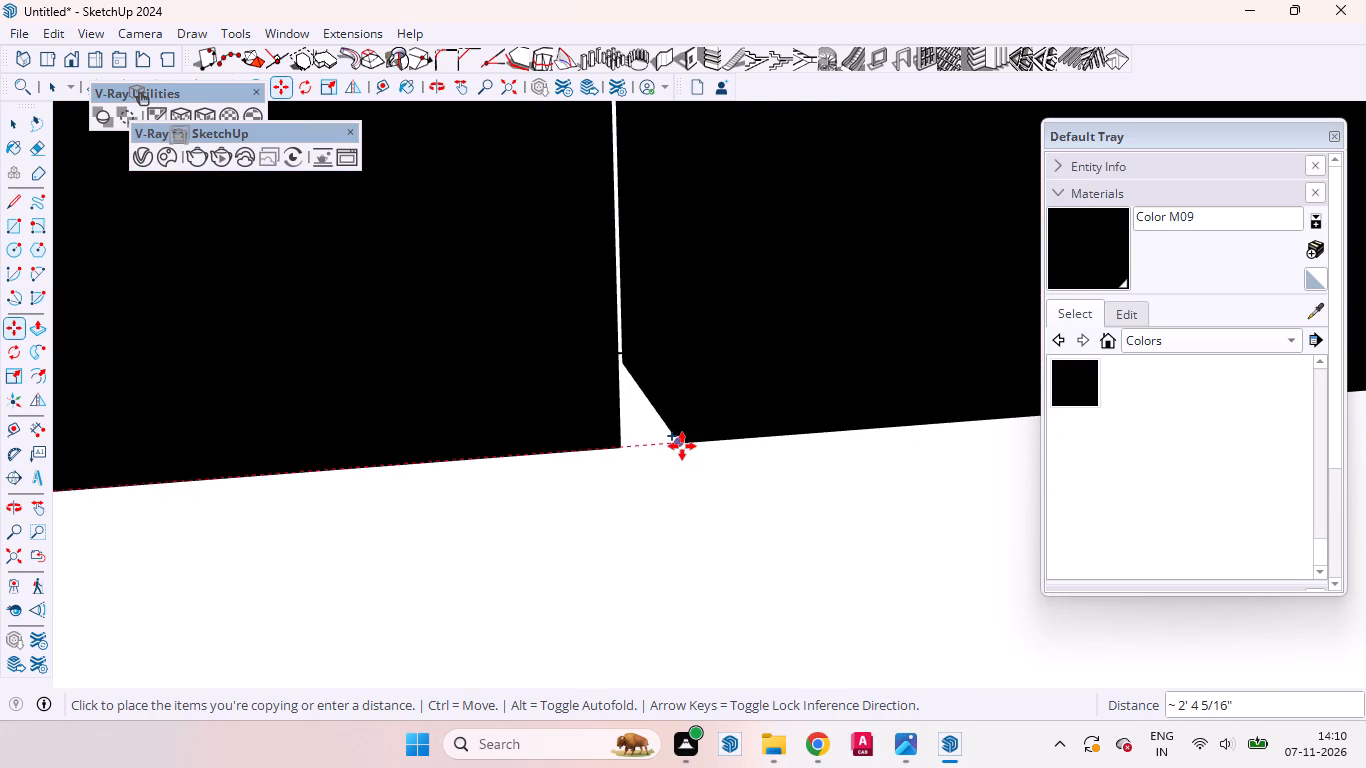
left_click(682, 446)
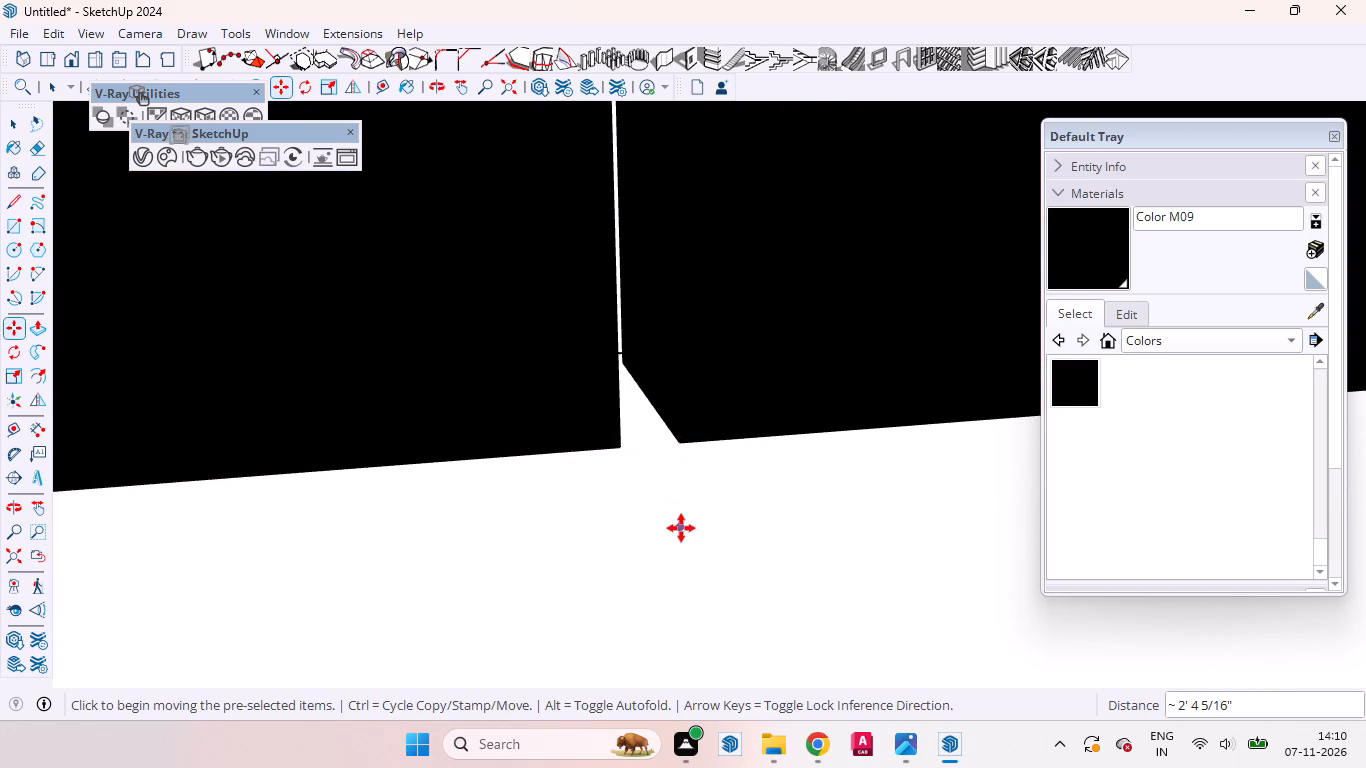
Multiply the handle pair copy by 2 so another pair lands on the far solid doors.
key("shift+asterisk")
key("2")
key("Return")
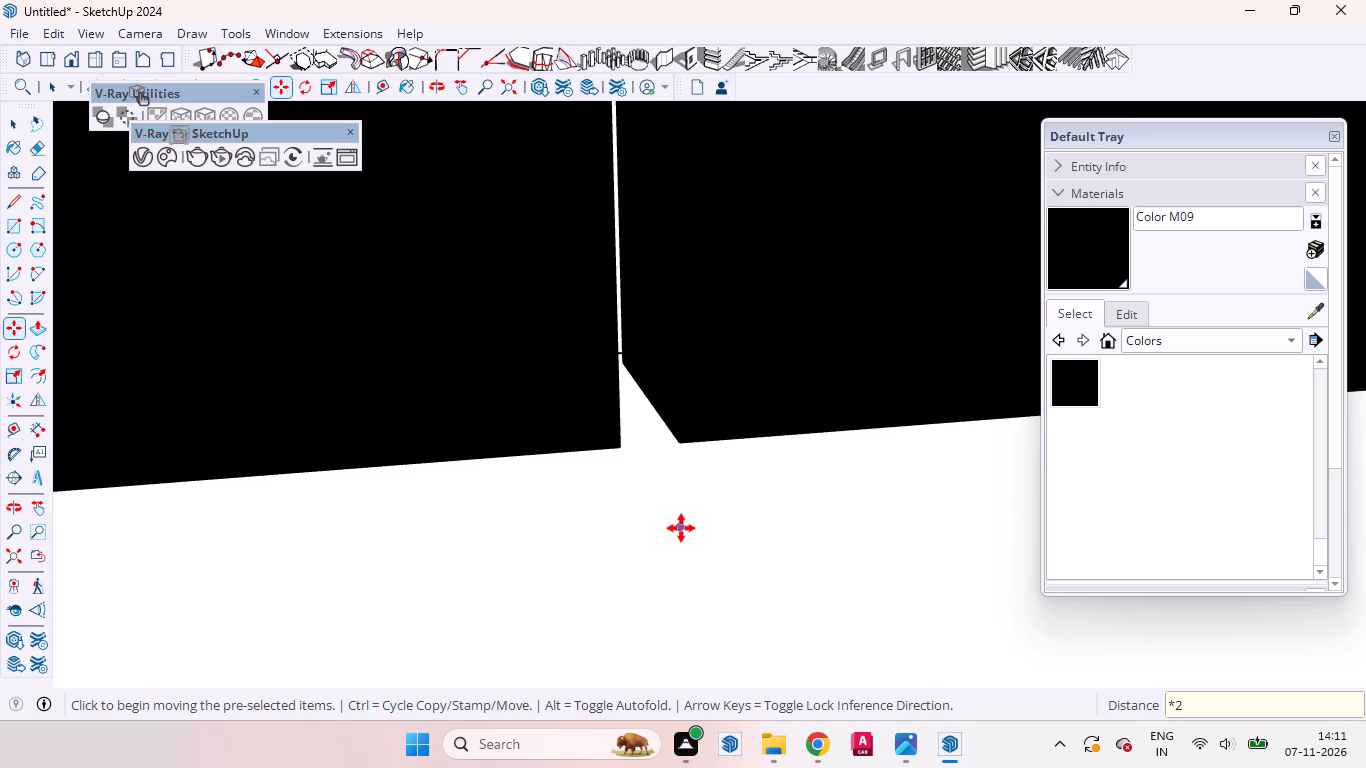
key("space")
Examine the handle pairs across the solid and glass wardrobe doors from several angles.
scroll(625, 551, "down", 7)
middle_click_drag(593, 362, 630, 743)
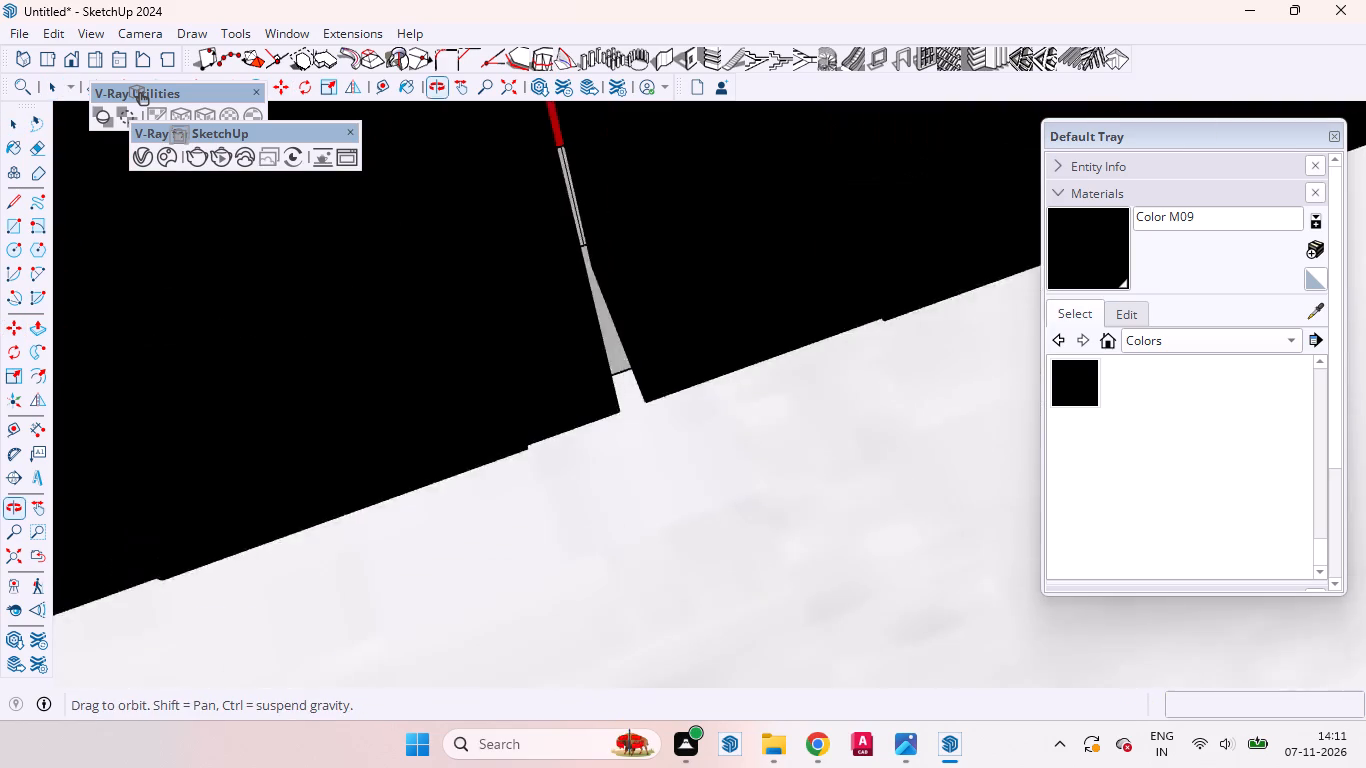
middle_click_drag(630, 743, 631, 748)
scroll(567, 518, "down", 20)
scroll(567, 518, "down", 9)
scroll(603, 515, "up", 1)
scroll(603, 515, "down", 20)
scroll(603, 515, "down", 15)
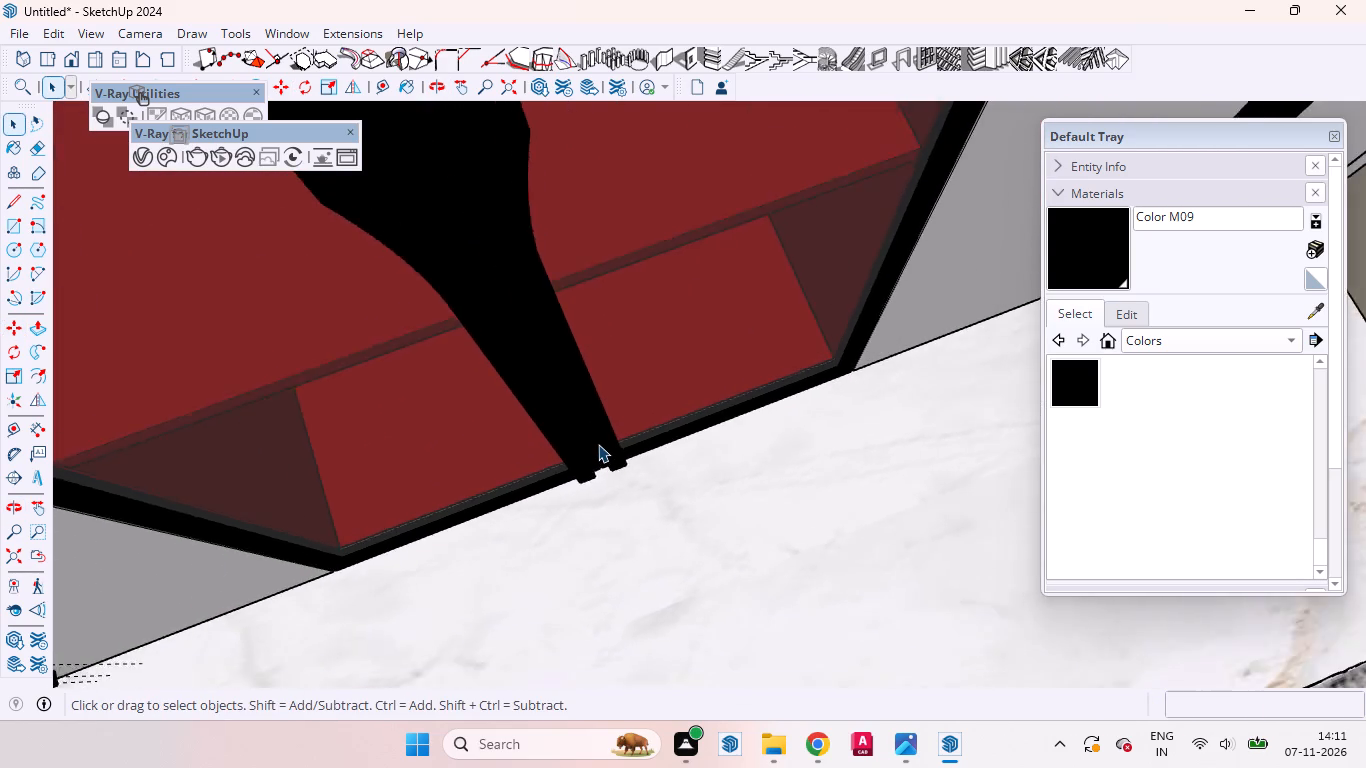
scroll(598, 444, "down", 20)
scroll(598, 444, "down", 1)
scroll(590, 401, "up", 2)
scroll(590, 397, "down", 7)
middle_click_drag(599, 408, 599, 409)
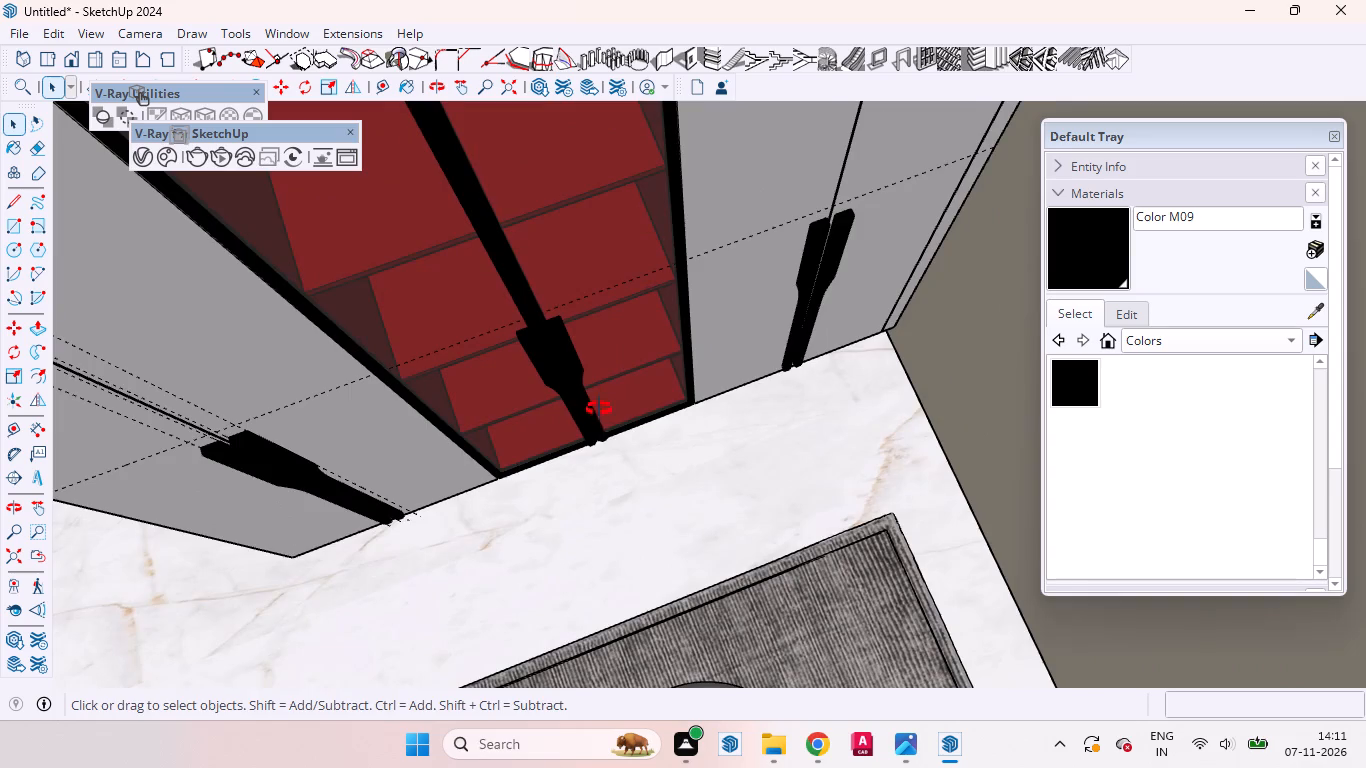
middle_click_drag(599, 409, 530, 222)
scroll(577, 225, "up", 1)
scroll(783, 228, "down", 18)
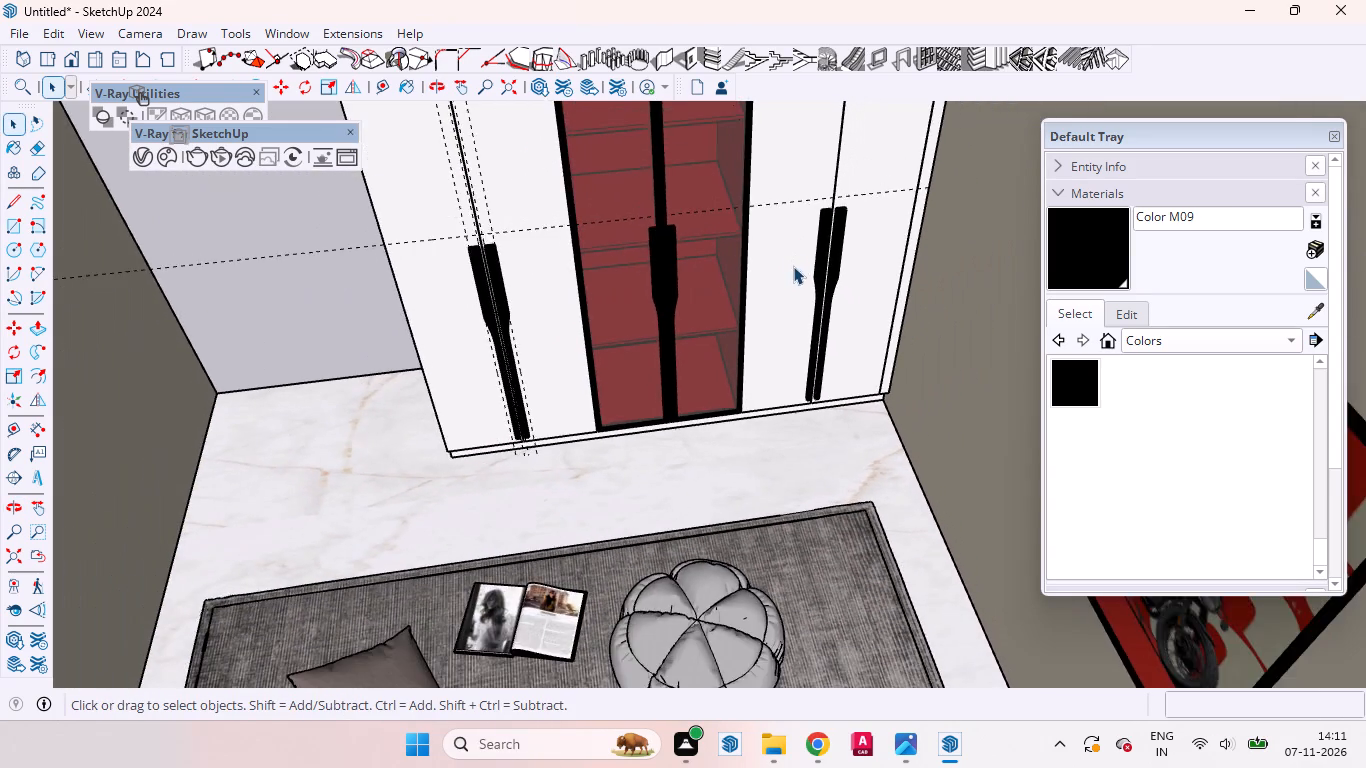
scroll(793, 266, "down", 2)
middle_click_drag(772, 294, 720, 279)
scroll(707, 356, "down", 9)
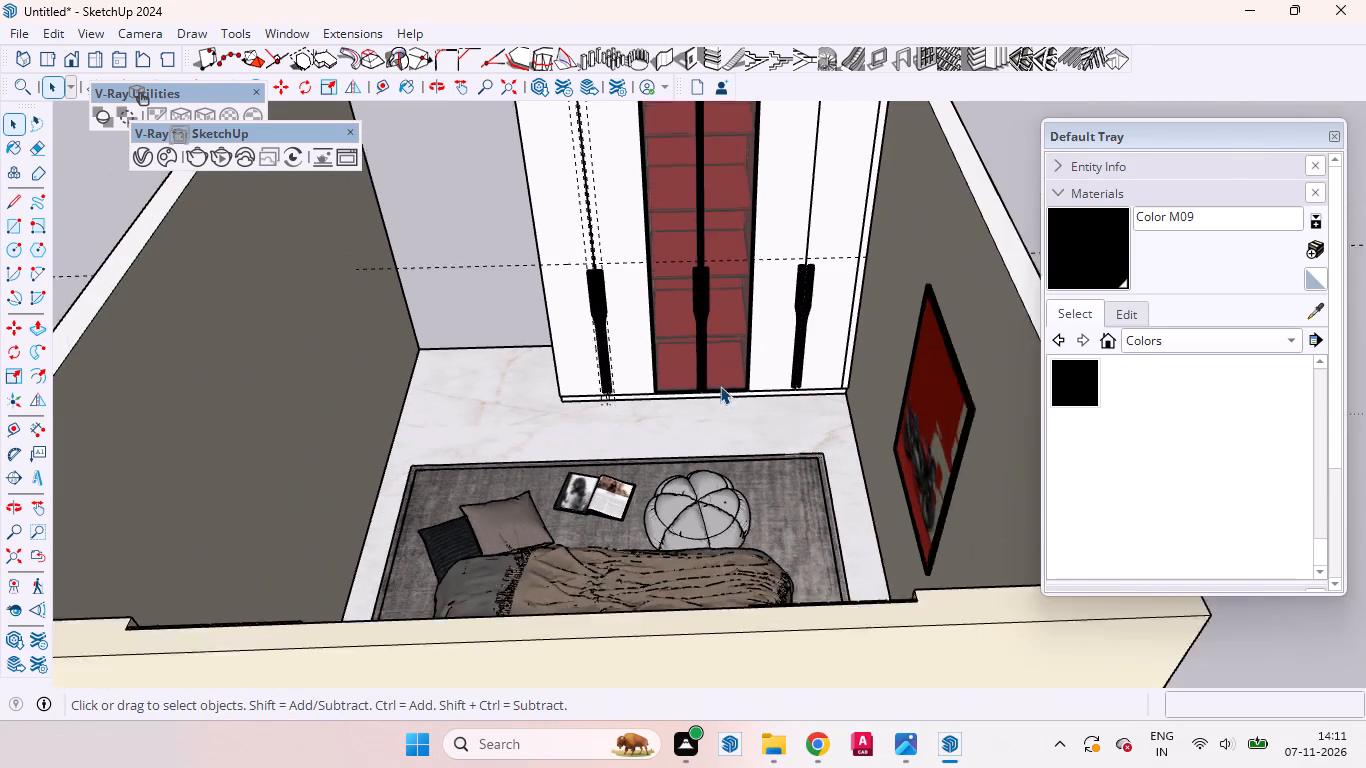
Delete the leftover vertical guides running above and through the first pair of solid wardrobe doors.
double_click(562, 225)
scroll(758, 380, "down", 6)
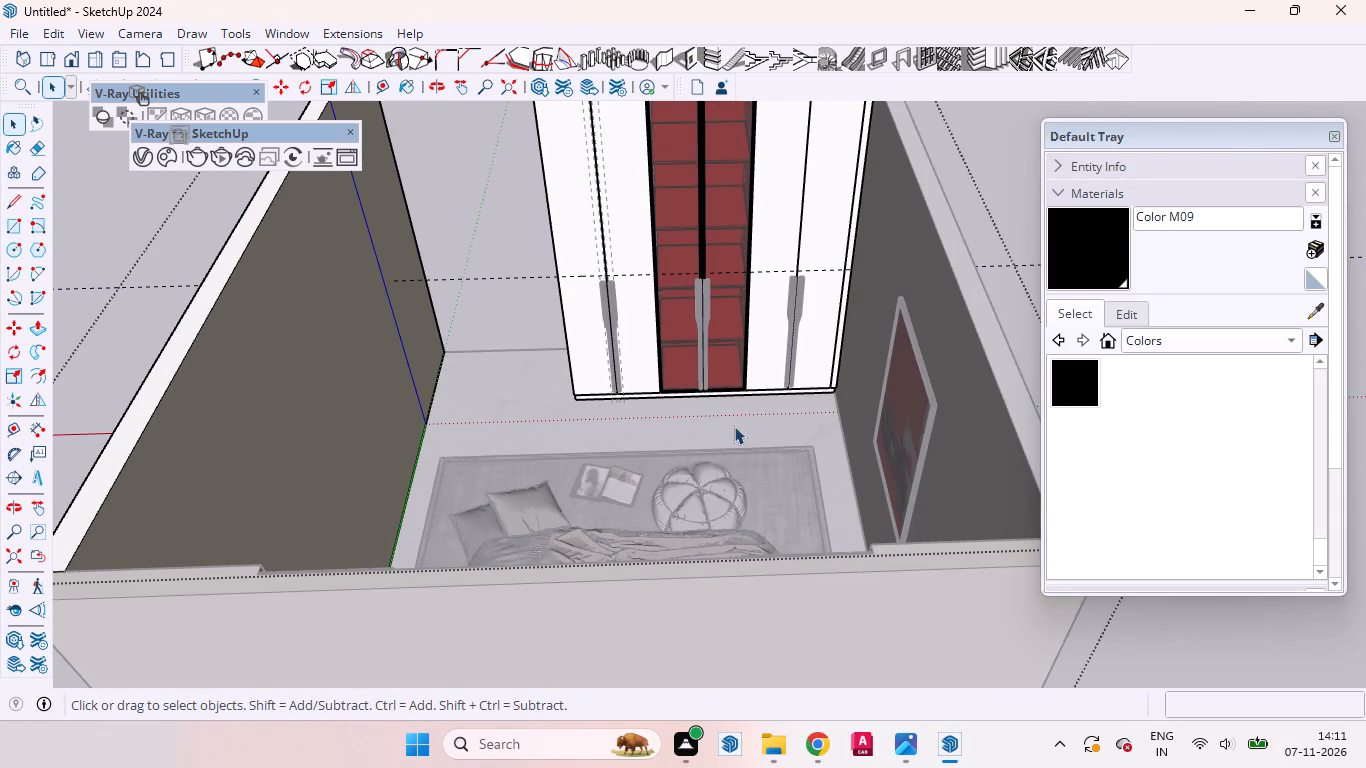
scroll(734, 426, "down", 4)
left_click(645, 265)
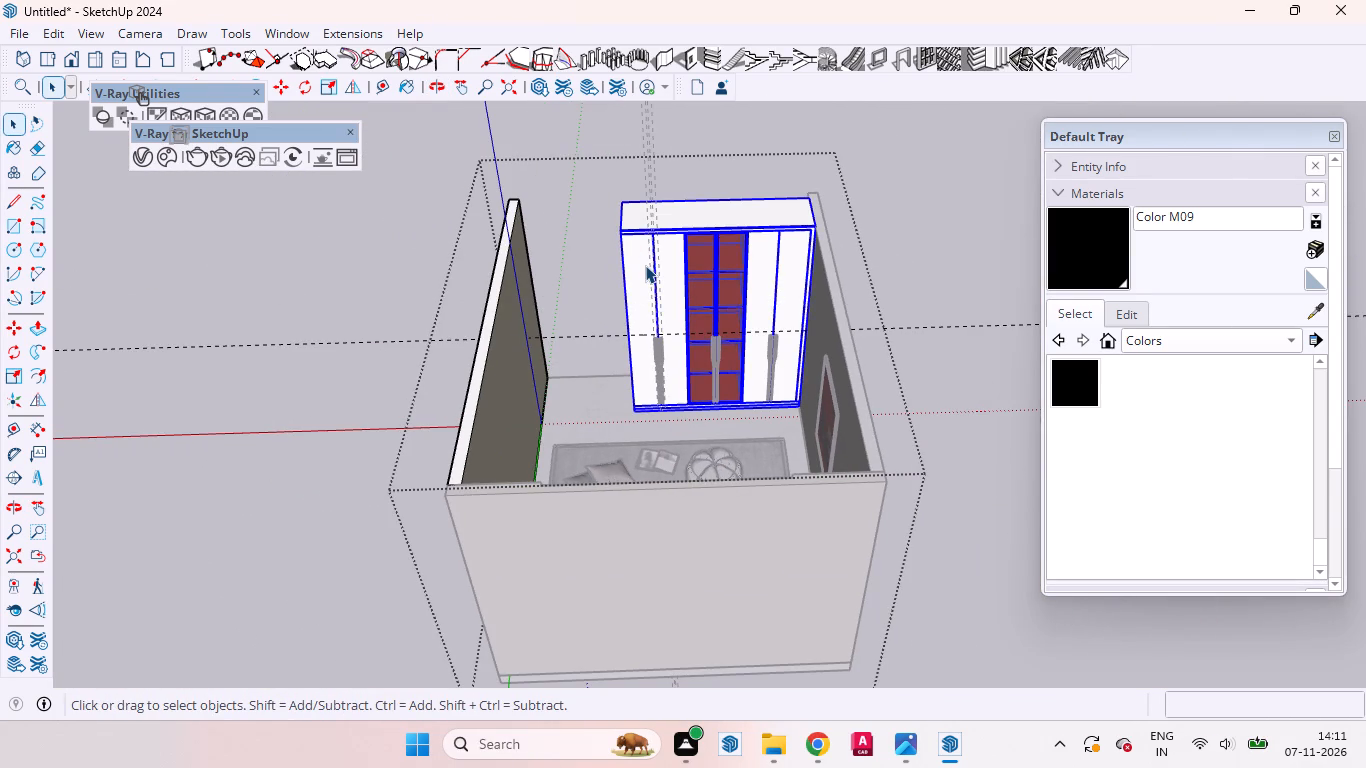
double_click(644, 261)
left_click(568, 188)
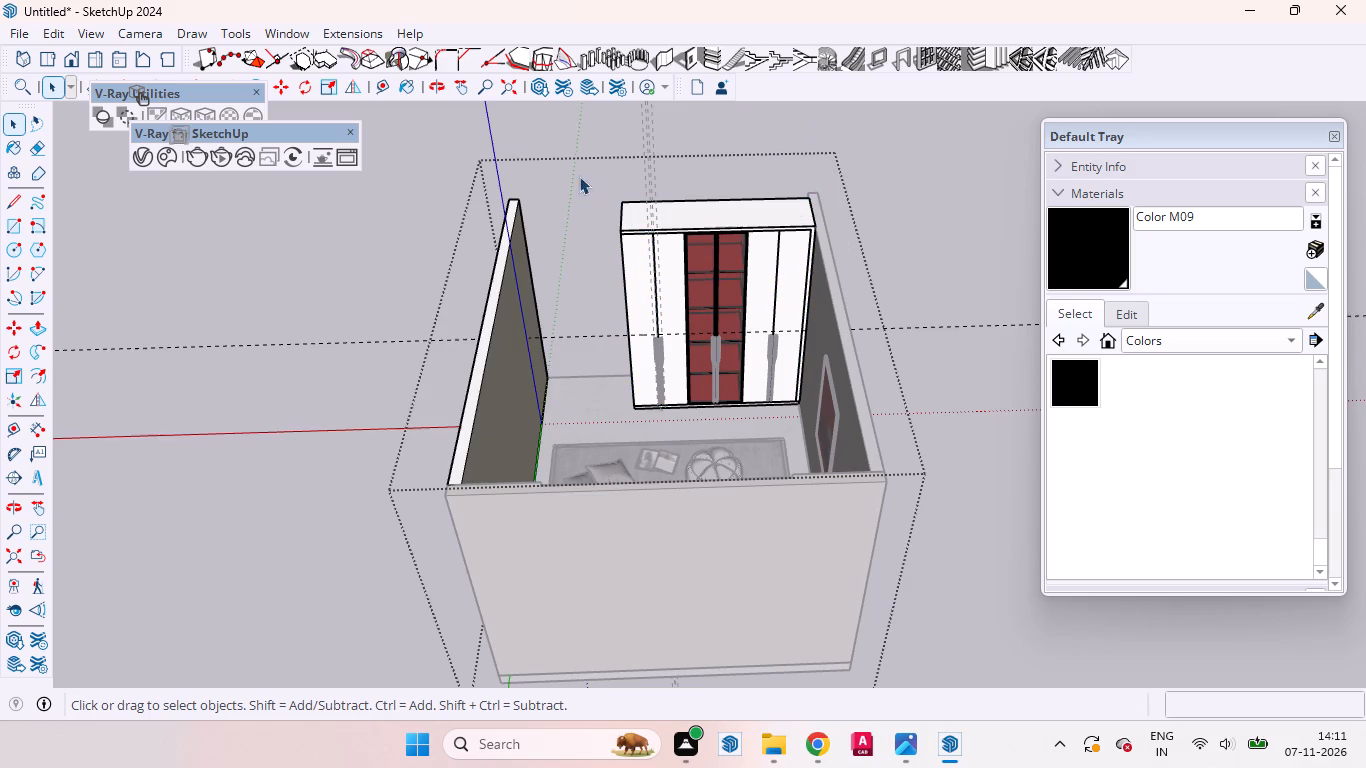
left_click_drag(699, 128, 538, 61)
left_click(830, 98)
left_click(953, 180)
left_click_drag(718, 143, 687, 145)
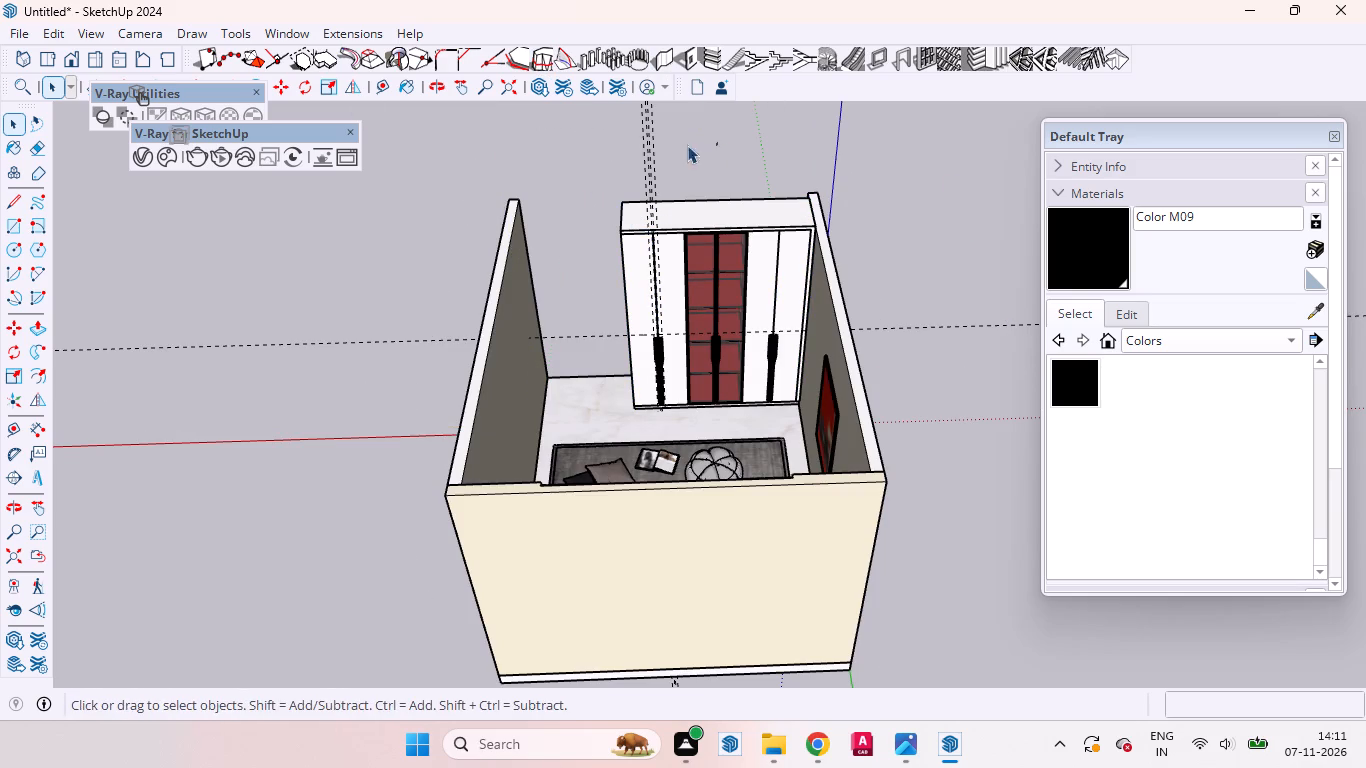
left_click_drag(687, 145, 477, 54)
key("Delete")
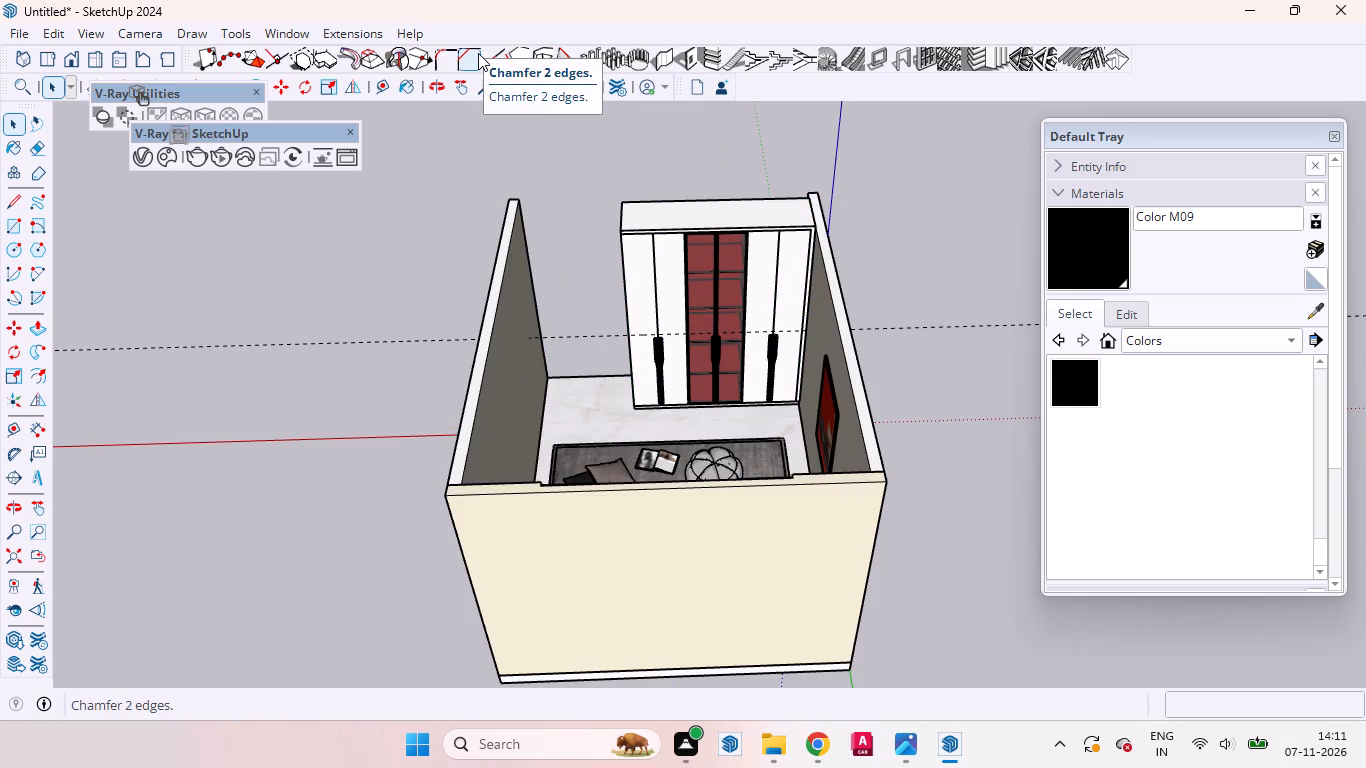
Inside the room group, delete the long horizontal guide crossing the wardrobe at handle height.
left_click_drag(295, 421, 118, 201)
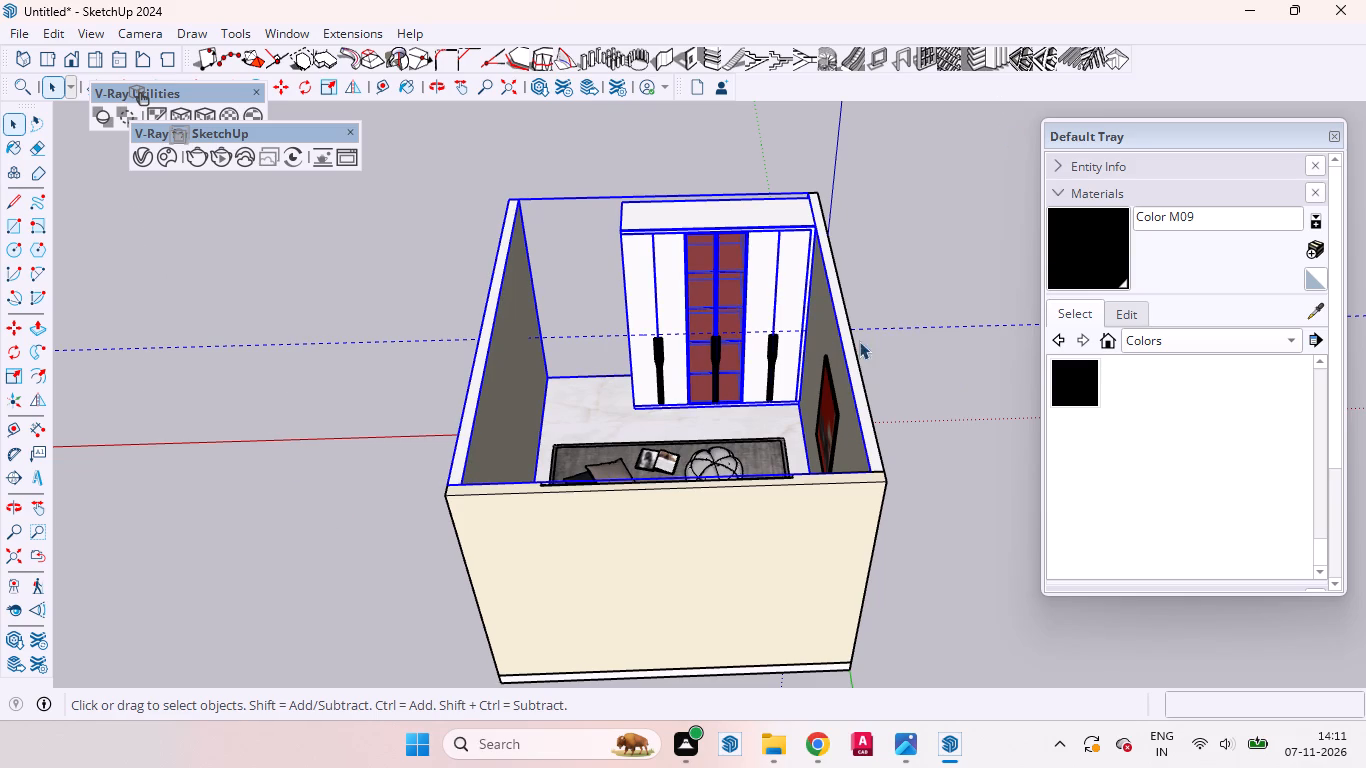
double_click(763, 278)
left_click_drag(303, 395, 121, 266)
key("Delete")
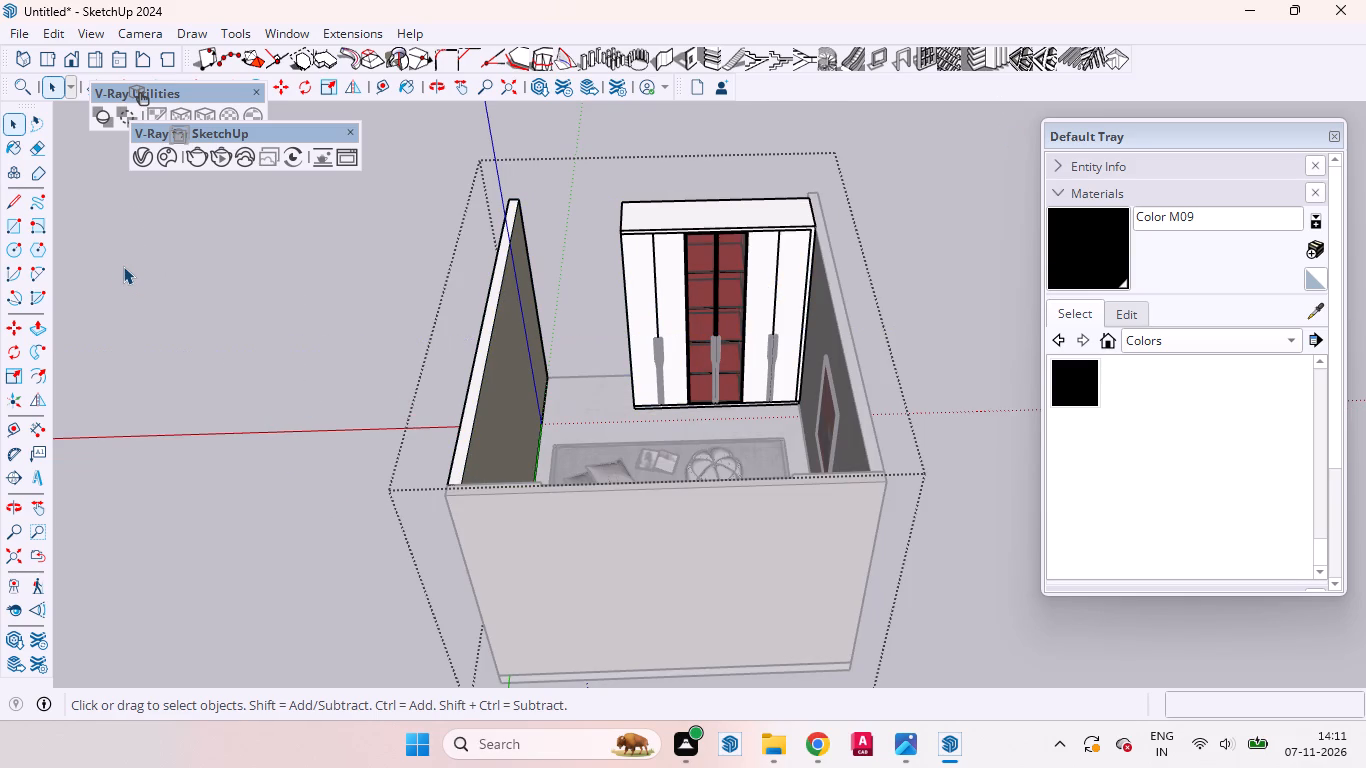
double_click(925, 265)
Examine the wardrobe's doors and handle pairs from several angles, both close up and within the whole room.
scroll(817, 182, "up", 19)
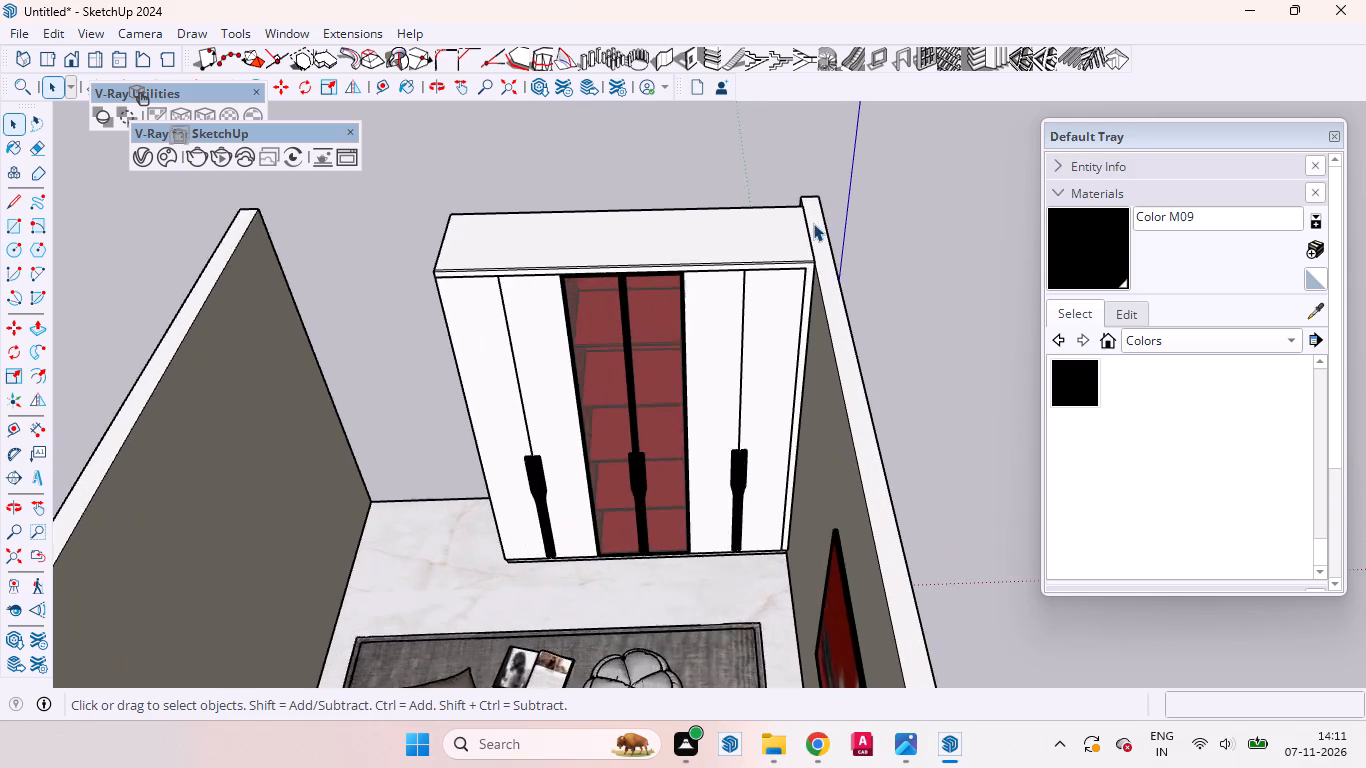
scroll(813, 223, "up", 4)
scroll(810, 225, "down", 1)
middle_click_drag(640, 273, 708, 46)
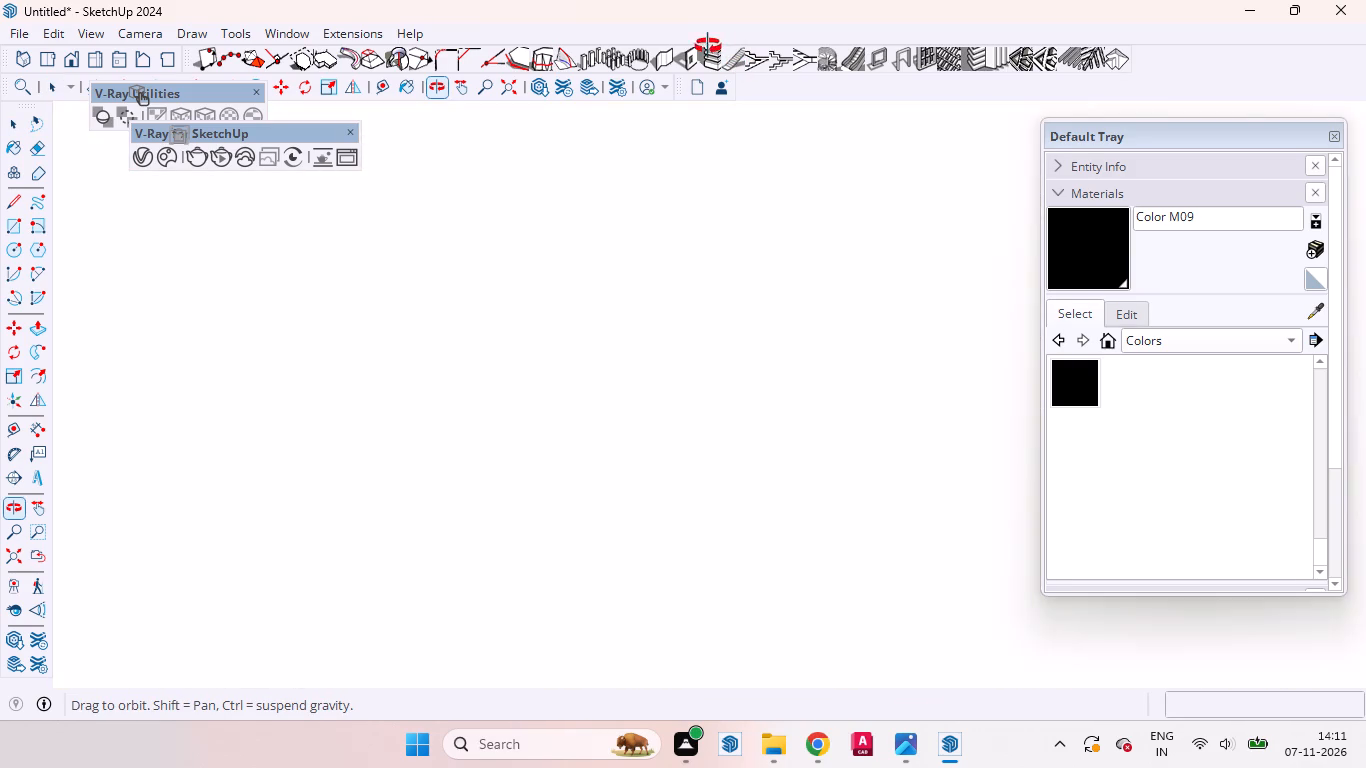
middle_click_drag(708, 46, 709, 191)
scroll(709, 191, "up", 1)
scroll(709, 191, "down", 15)
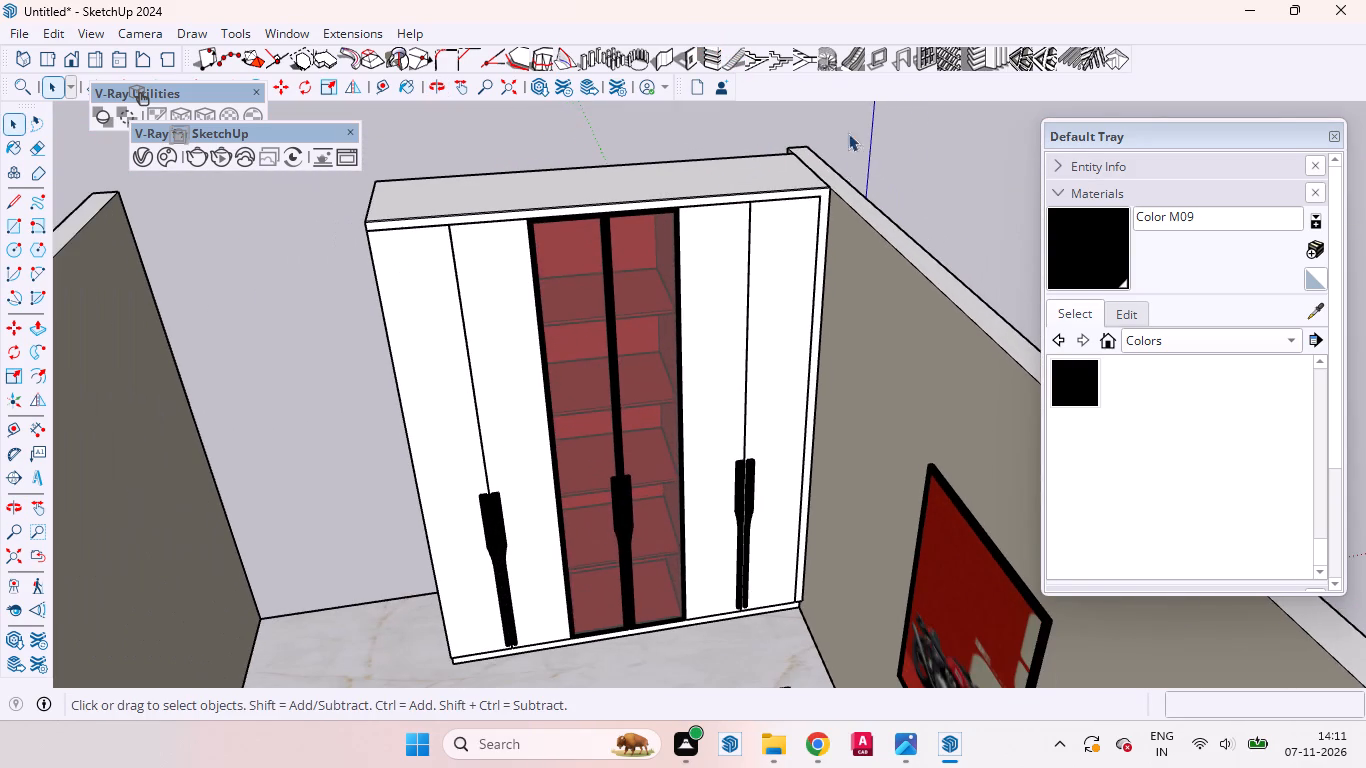
scroll(643, 422, "up", 5)
middle_click_drag(584, 421, 536, 403)
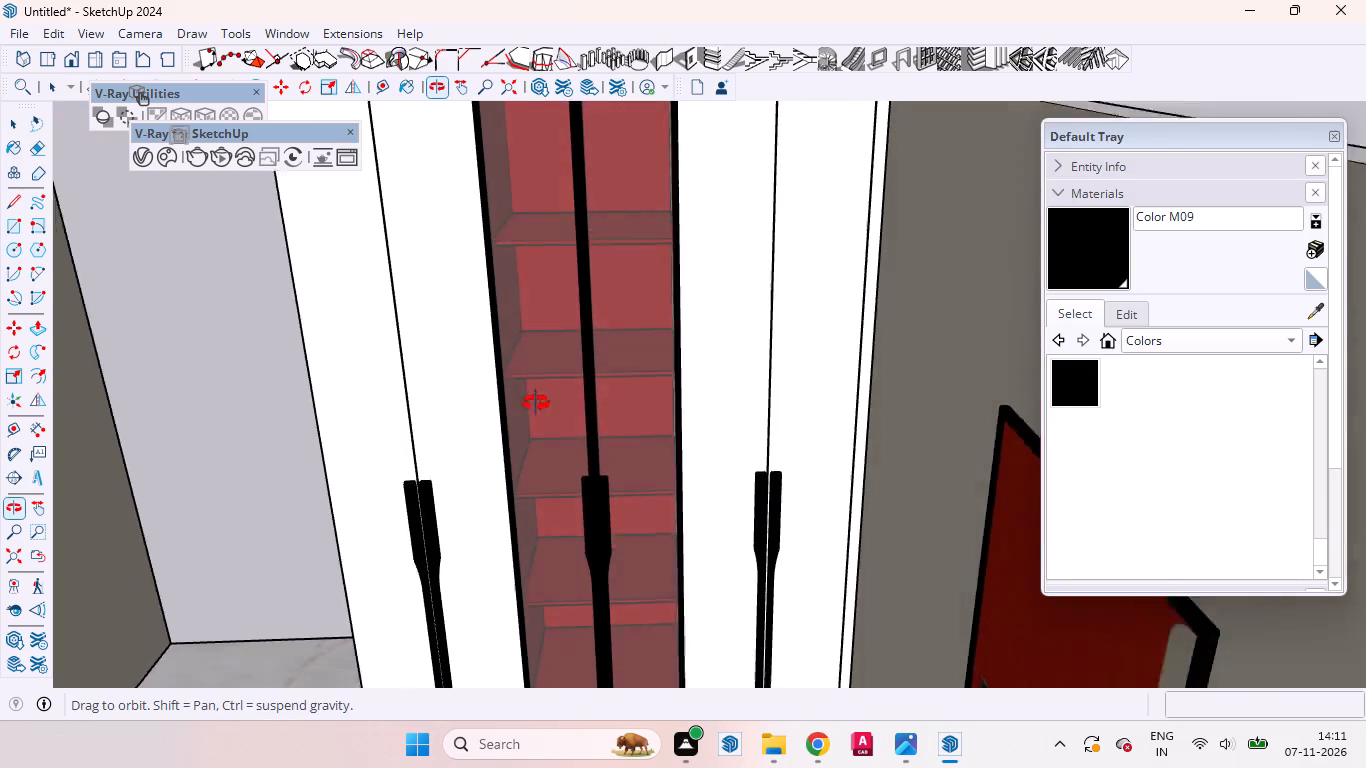
middle_click_drag(536, 403, 567, 451)
scroll(575, 458, "up", 1)
scroll(740, 325, "down", 11)
scroll(839, 222, "up", 2)
scroll(839, 222, "down", 4)
middle_click_drag(846, 438, 799, 352)
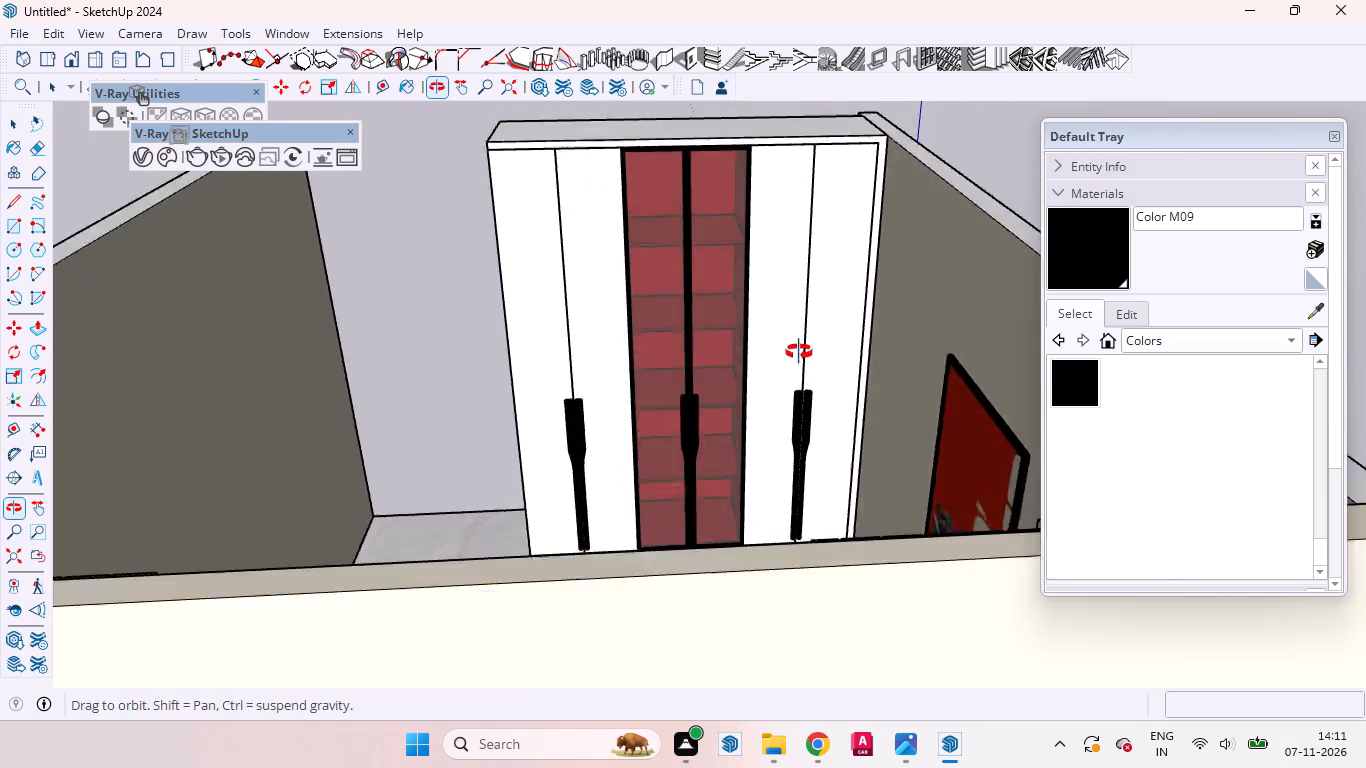
middle_click_drag(799, 352, 845, 447)
scroll(845, 447, "up", 6)
scroll(699, 517, "down", 2)
scroll(699, 517, "up", 6)
scroll(650, 605, "down", 9)
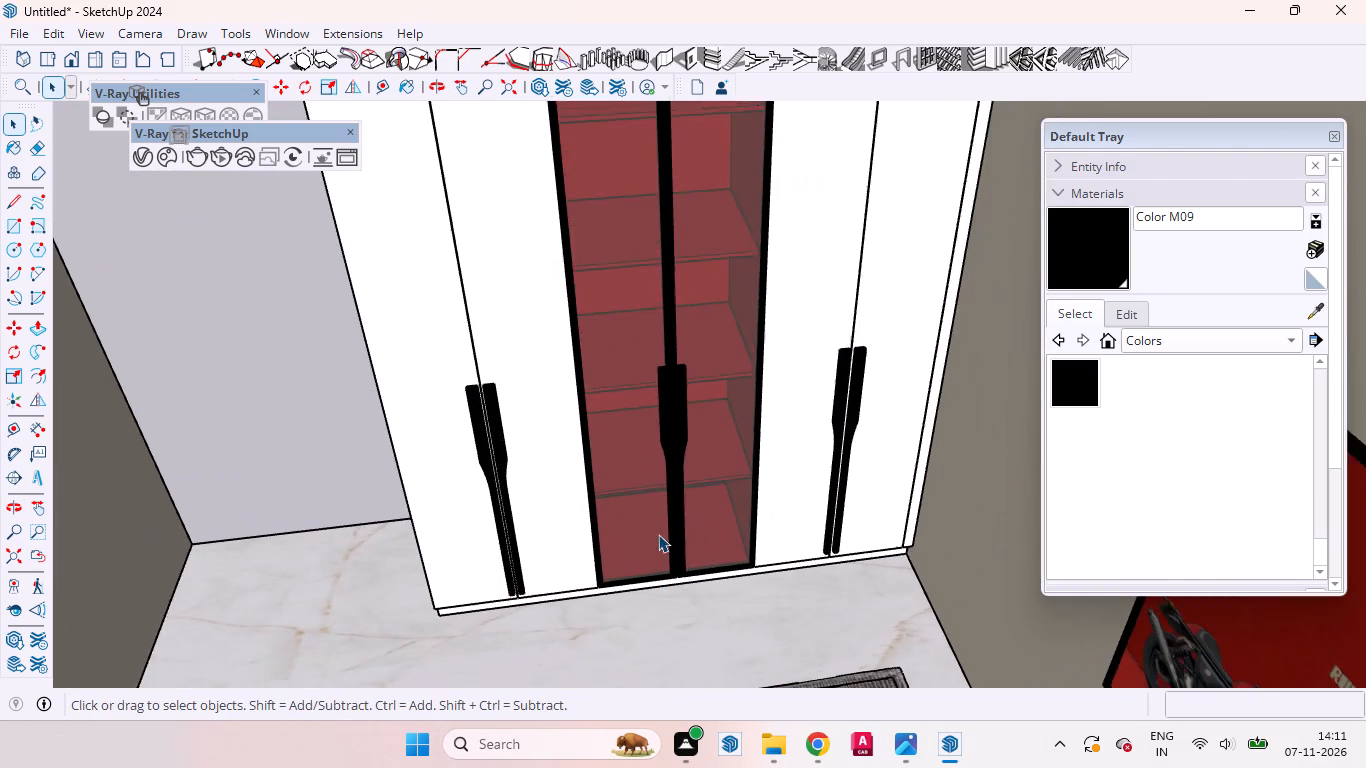
scroll(658, 534, "down", 2)
scroll(679, 516, "down", 20)
scroll(679, 516, "down", 1)
middle_click_drag(701, 448, 666, 430)
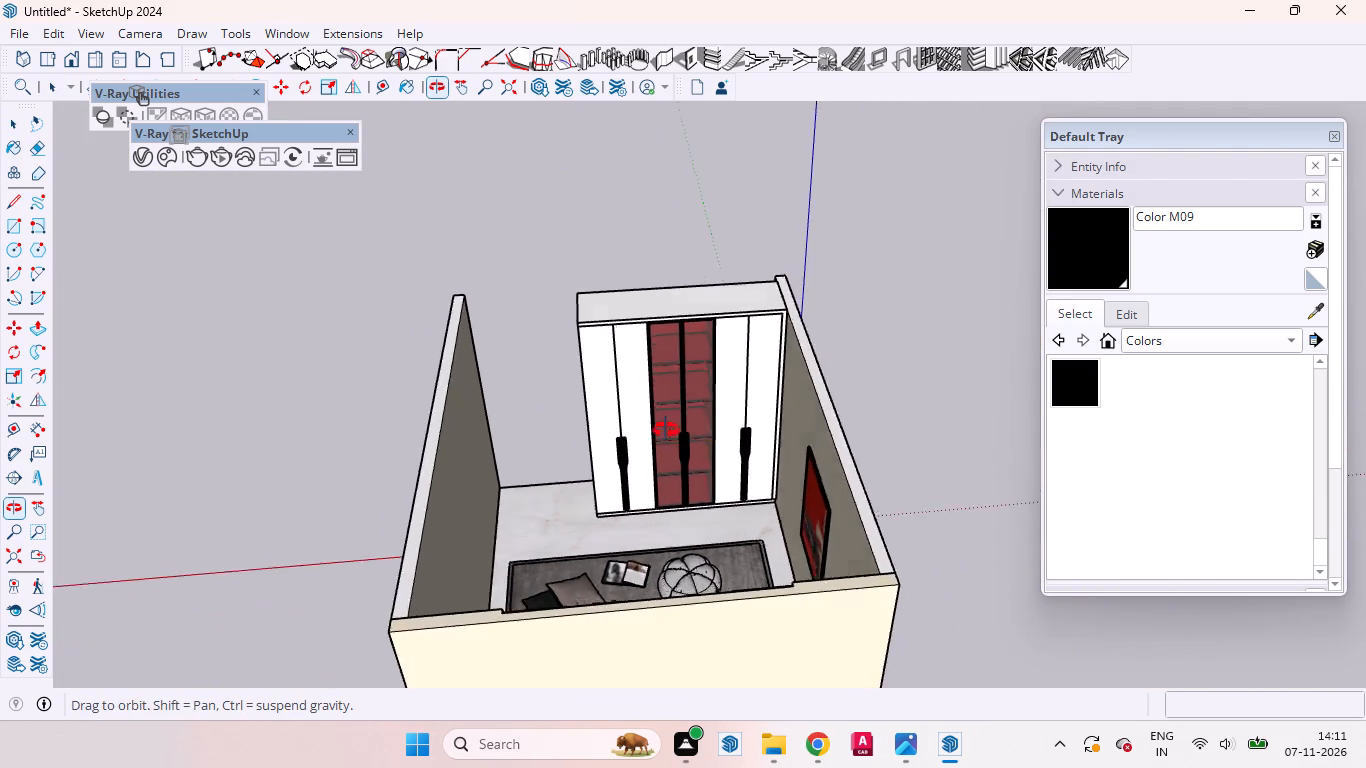
middle_click_drag(666, 430, 570, 475)
scroll(523, 550, "up", 1)
scroll(524, 550, "down", 1)
scroll(527, 550, "up", 3)
scroll(599, 446, "up", 4)
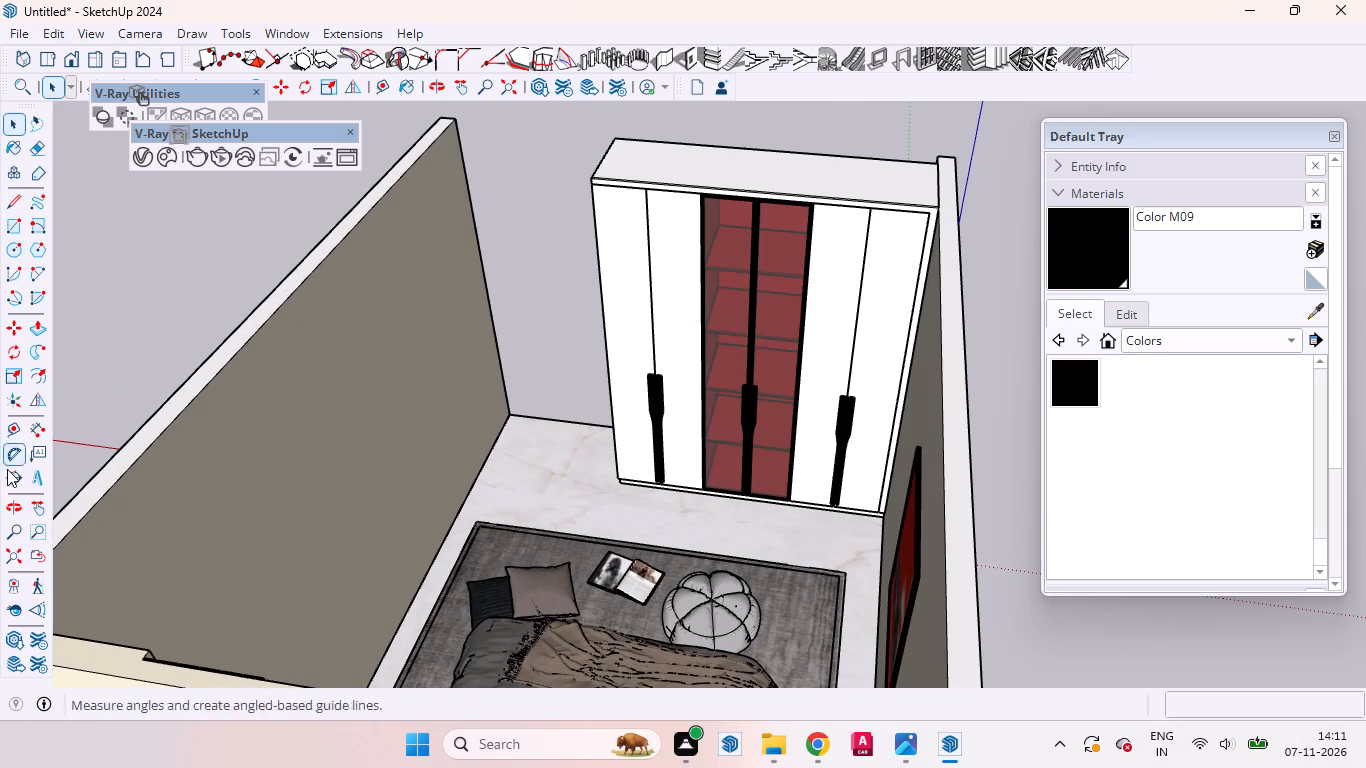
Position the camera over the bed facing the wardrobe and set the eye height to 5'.
left_click(21, 587)
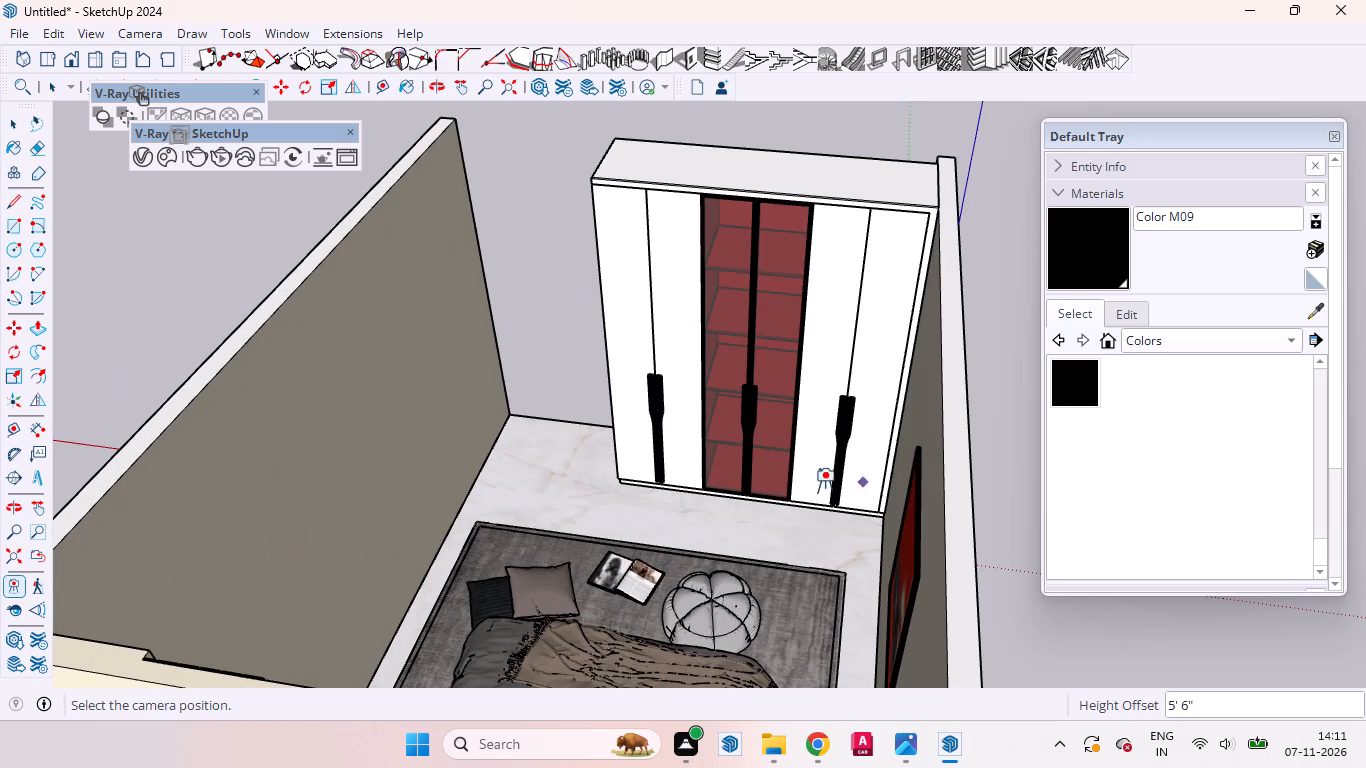
middle_click_drag(808, 476, 889, 594)
scroll(887, 592, "up", 1)
scroll(773, 452, "down", 7)
scroll(766, 414, "up", 1)
scroll(764, 411, "down", 3)
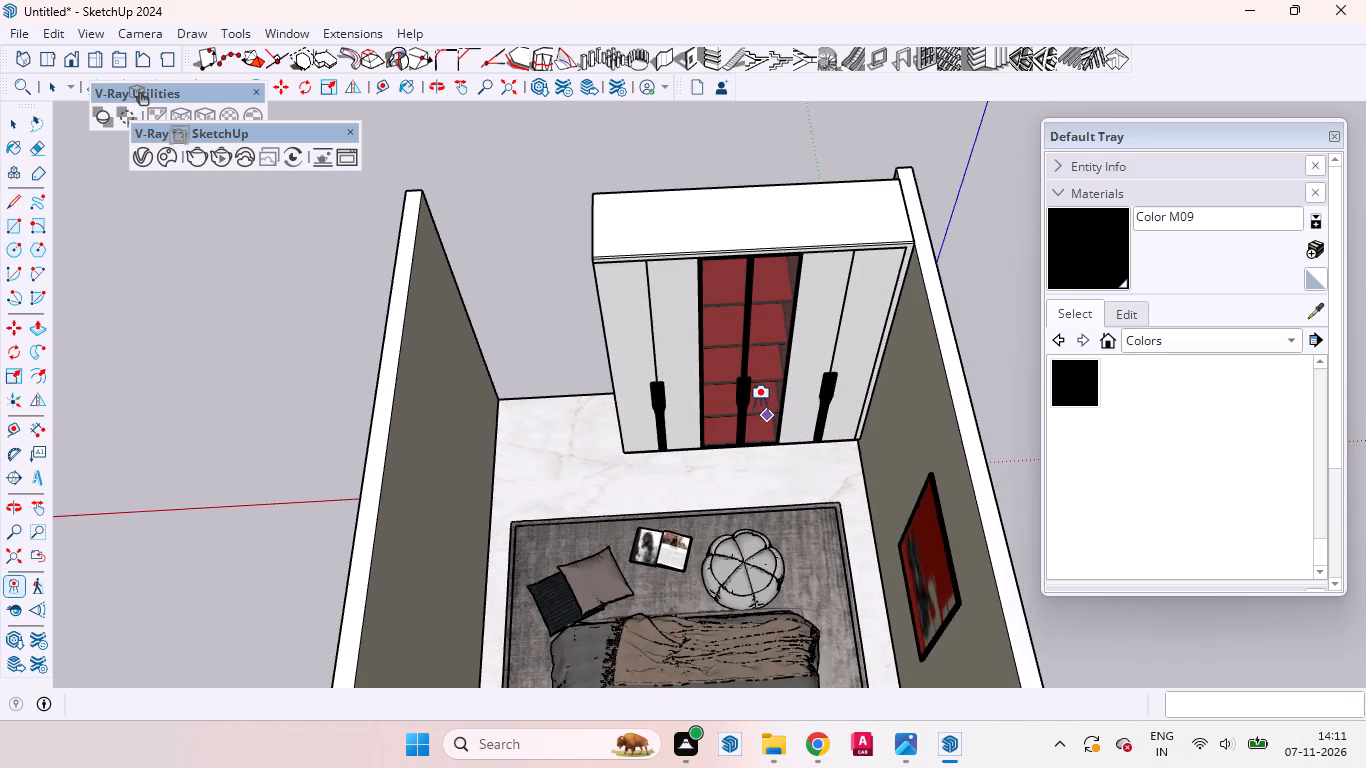
scroll(759, 403, "down", 8)
middle_click_drag(800, 595, 741, 635)
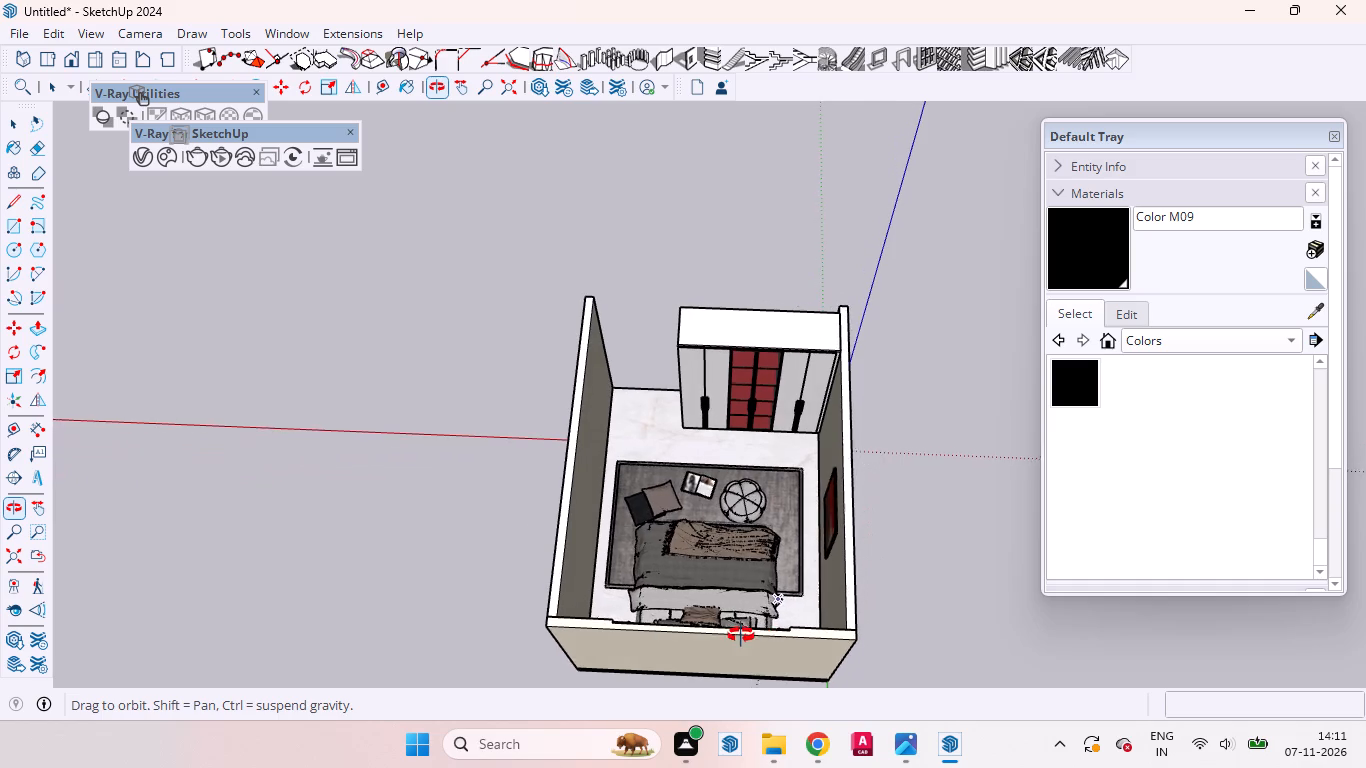
middle_click_drag(741, 635, 736, 635)
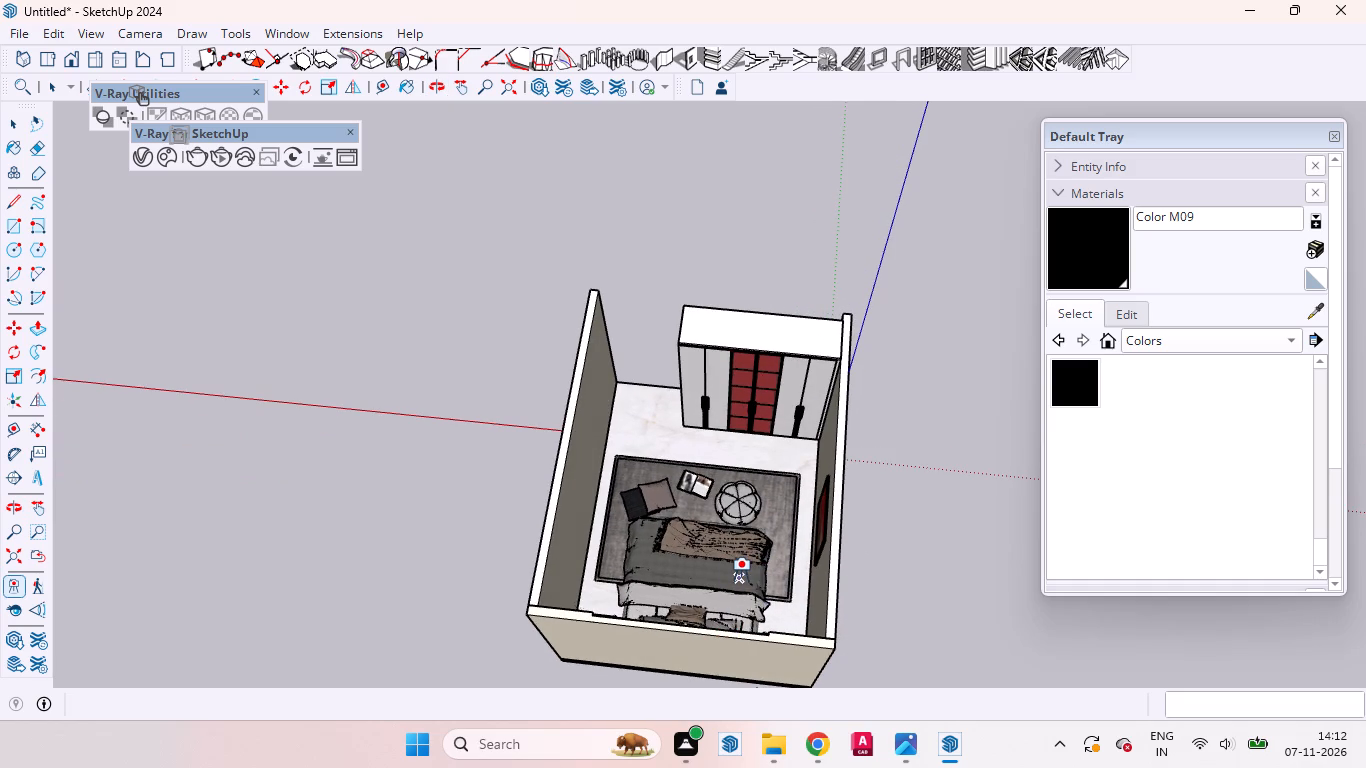
left_click_drag(740, 575, 739, 538)
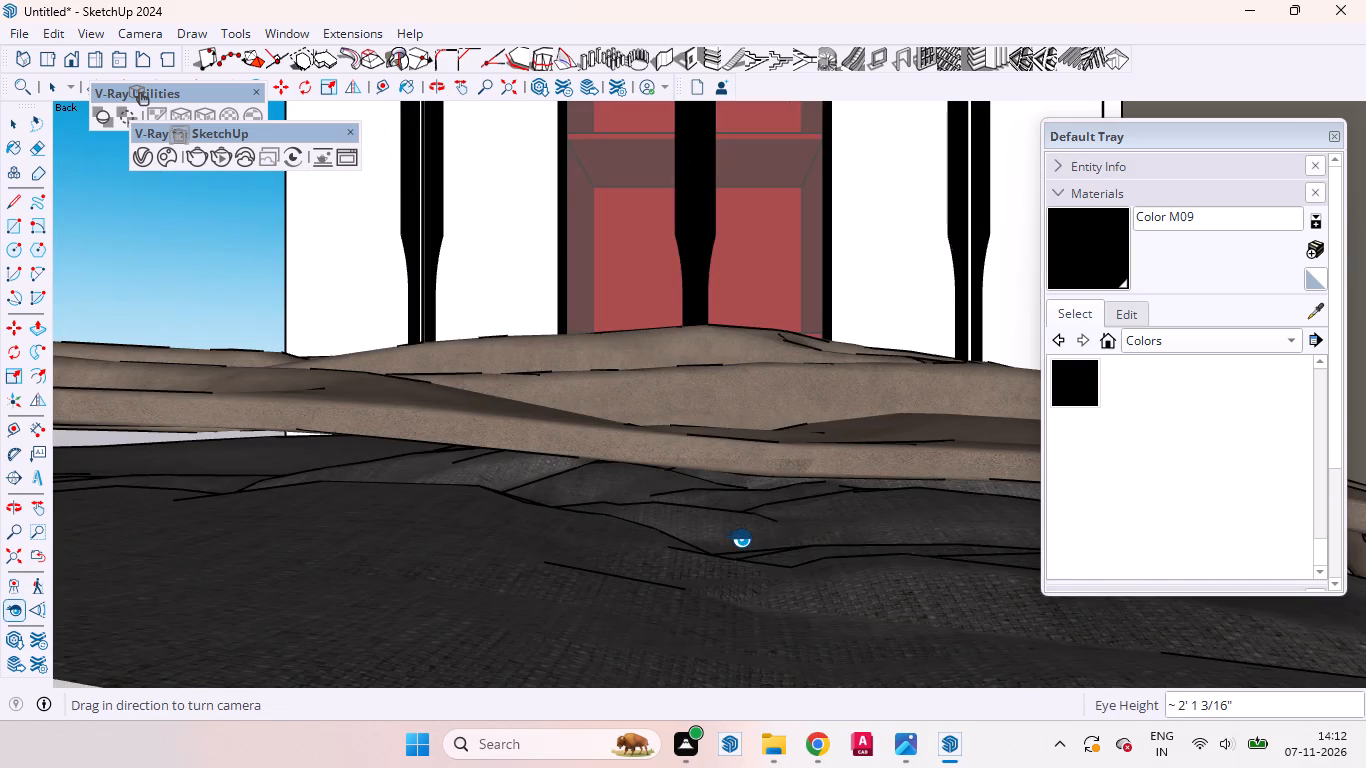
type("5'")
key("Return")
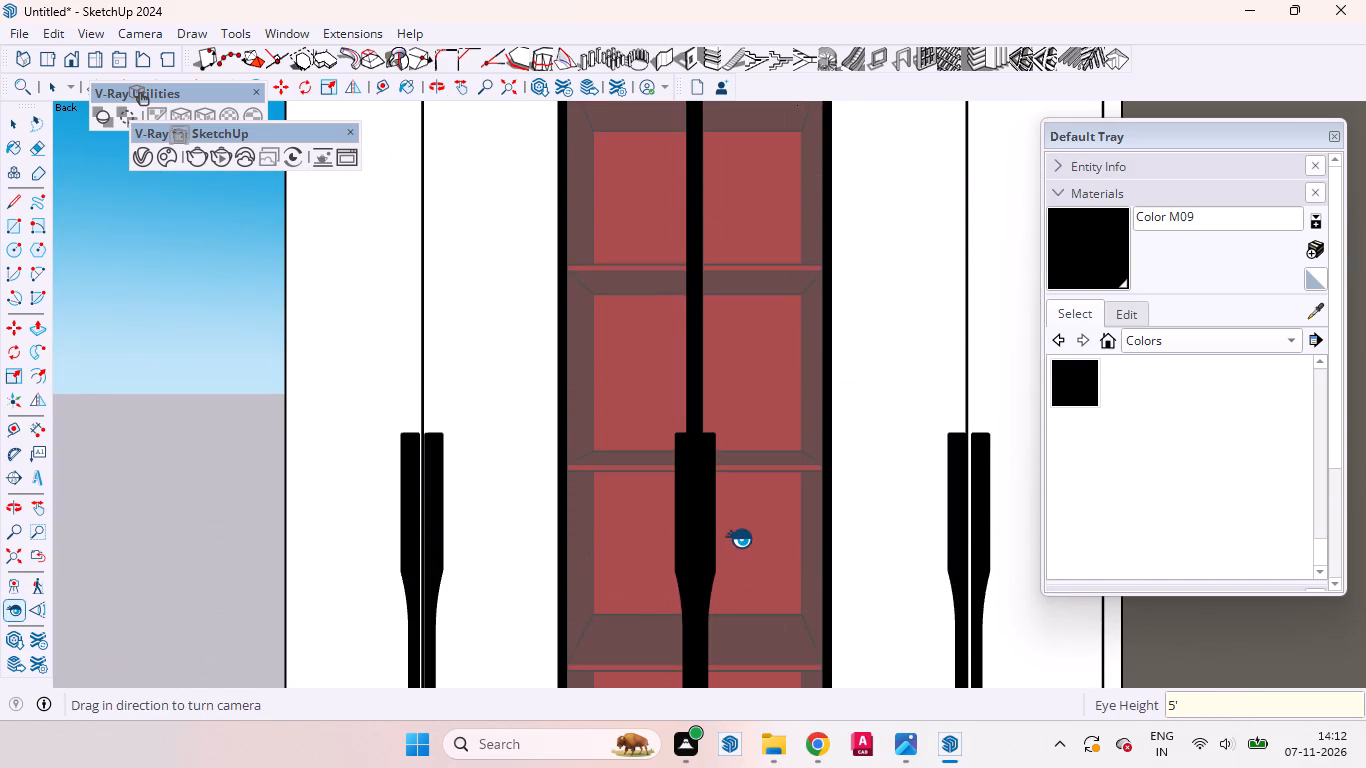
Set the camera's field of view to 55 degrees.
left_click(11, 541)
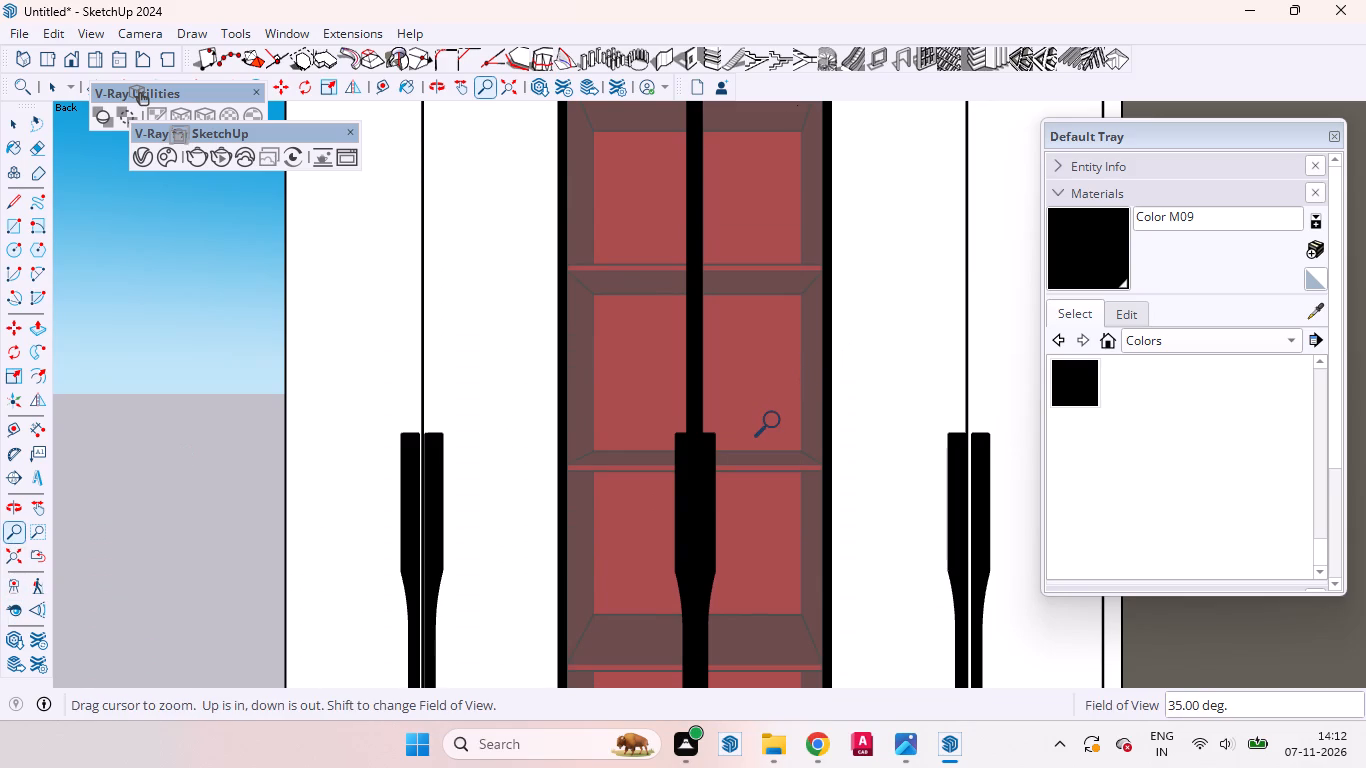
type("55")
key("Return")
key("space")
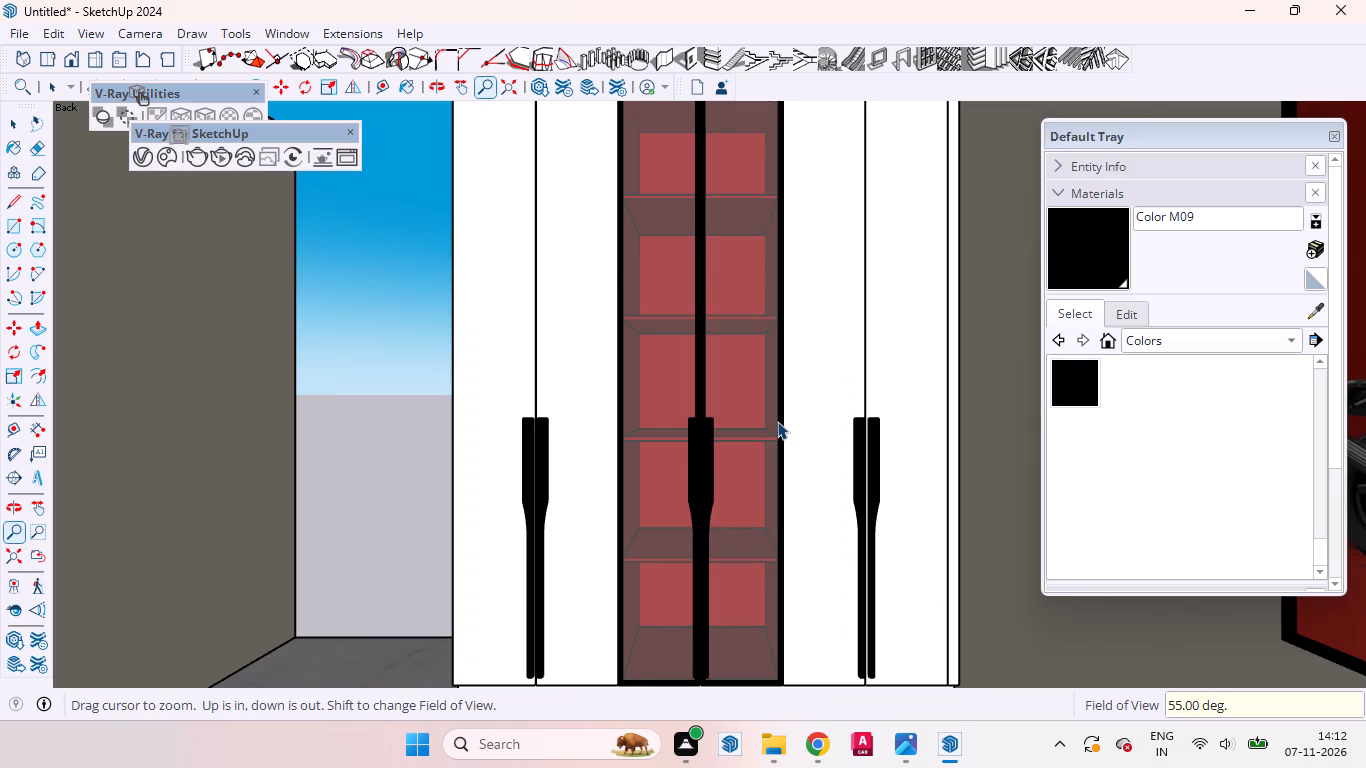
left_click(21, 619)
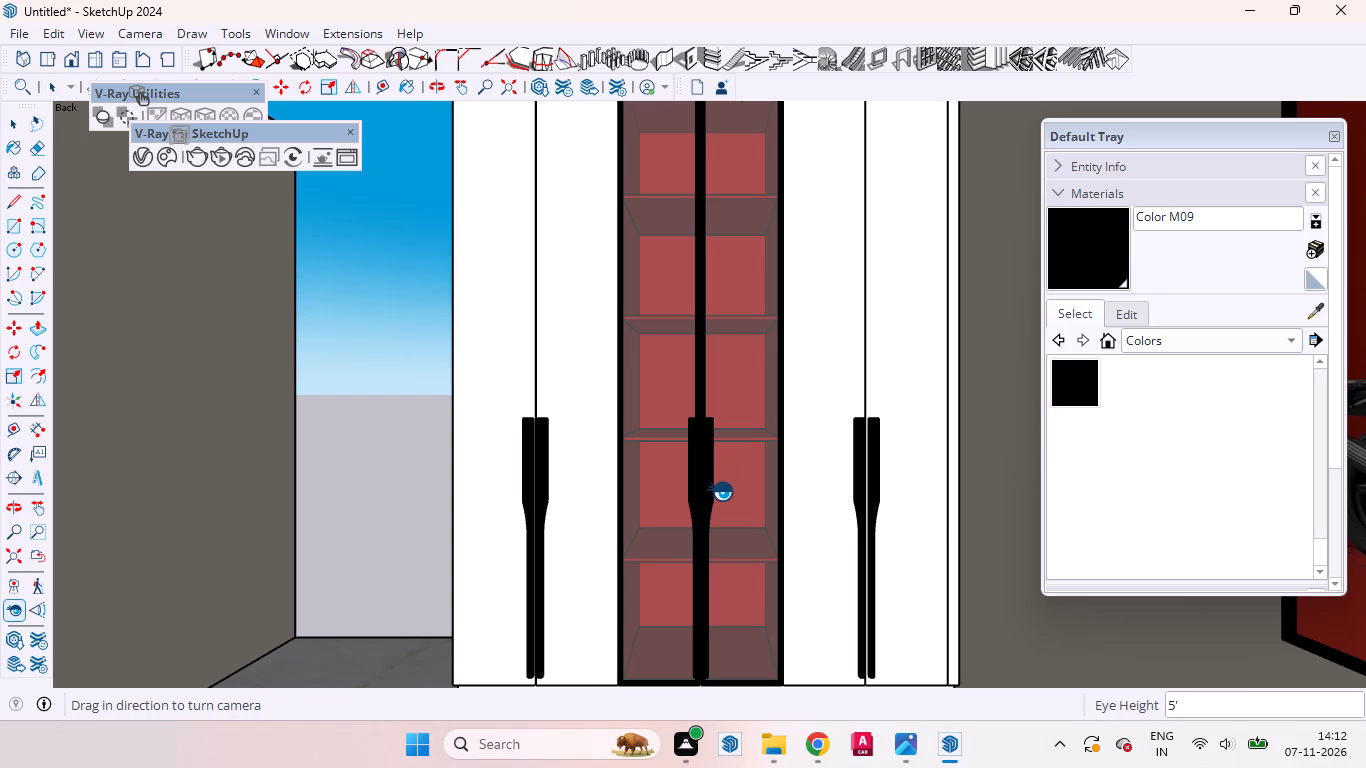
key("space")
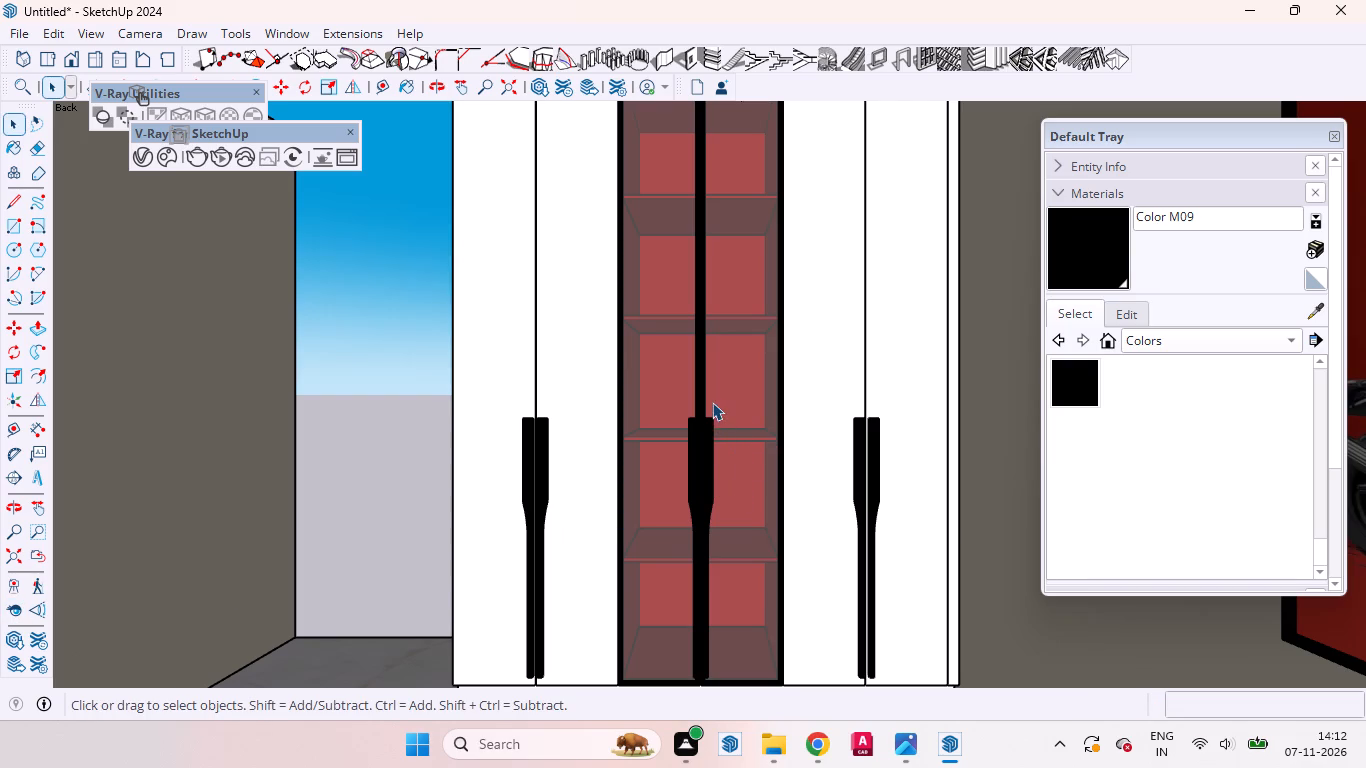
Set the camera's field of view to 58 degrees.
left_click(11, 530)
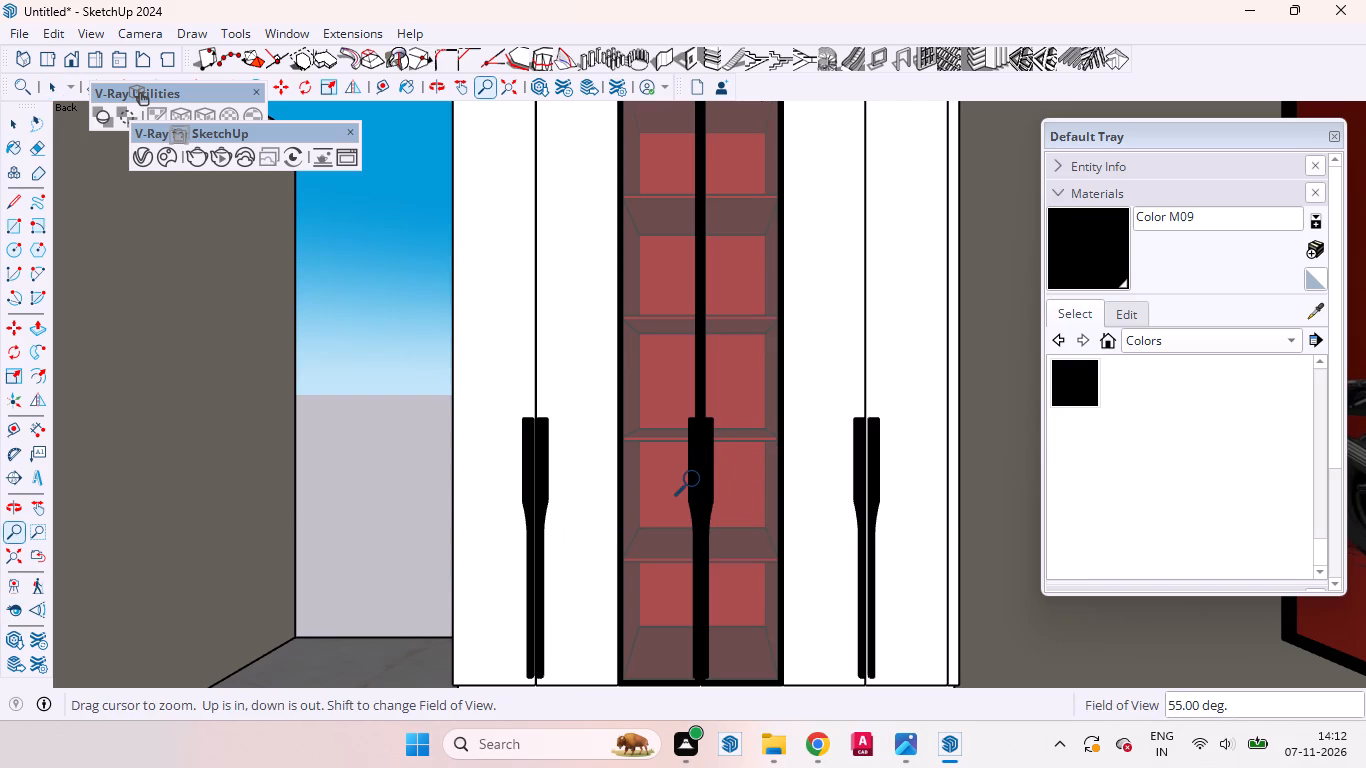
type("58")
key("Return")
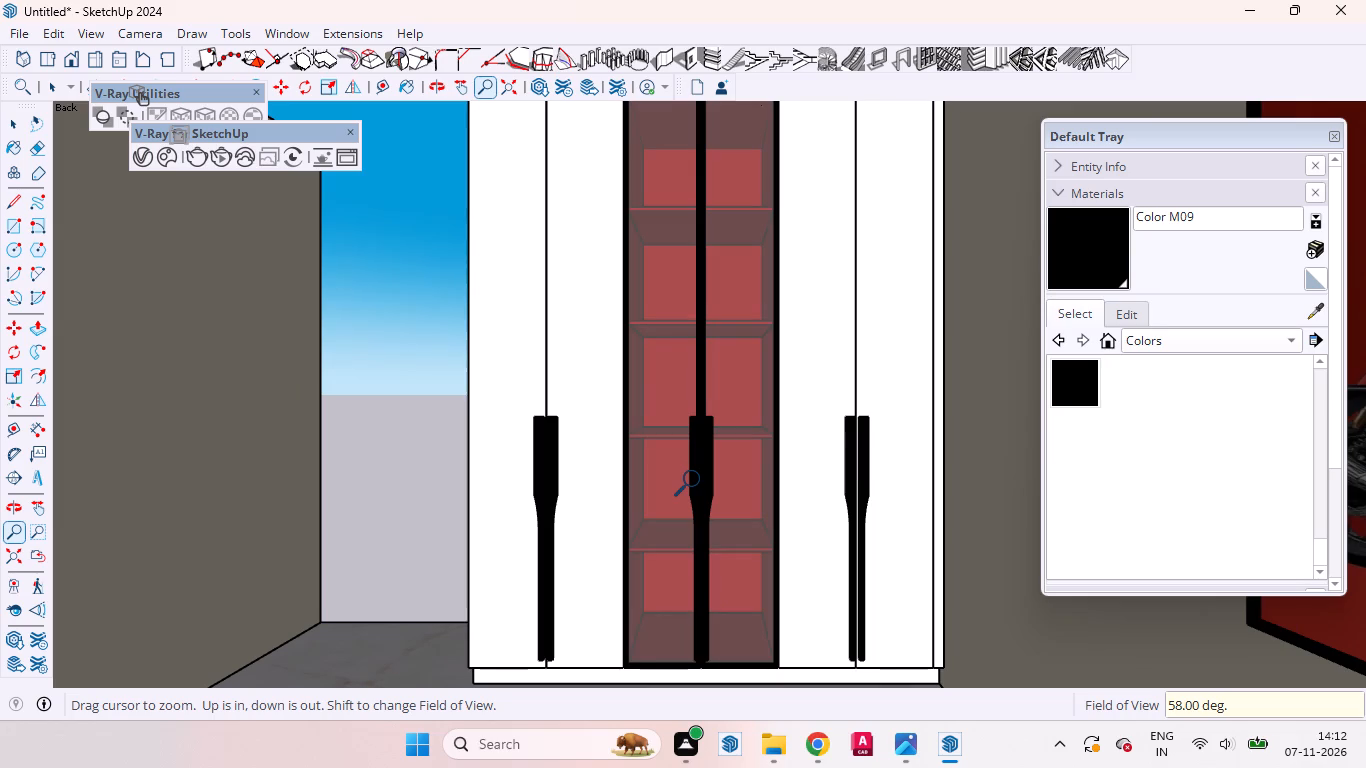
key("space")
Set the camera's field of view to 60 degrees for the wardrobe view.
middle_click_drag(661, 387, 667, 405)
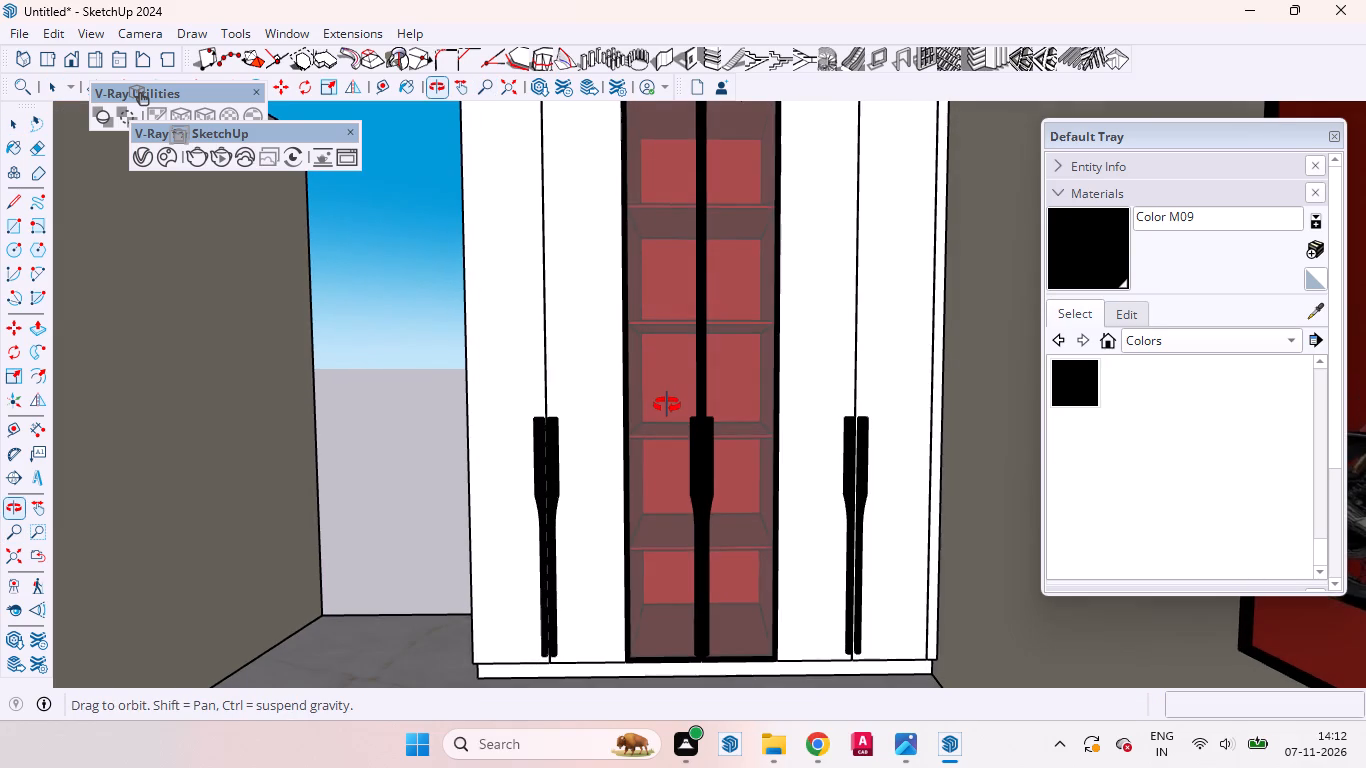
middle_click_drag(667, 405, 668, 397)
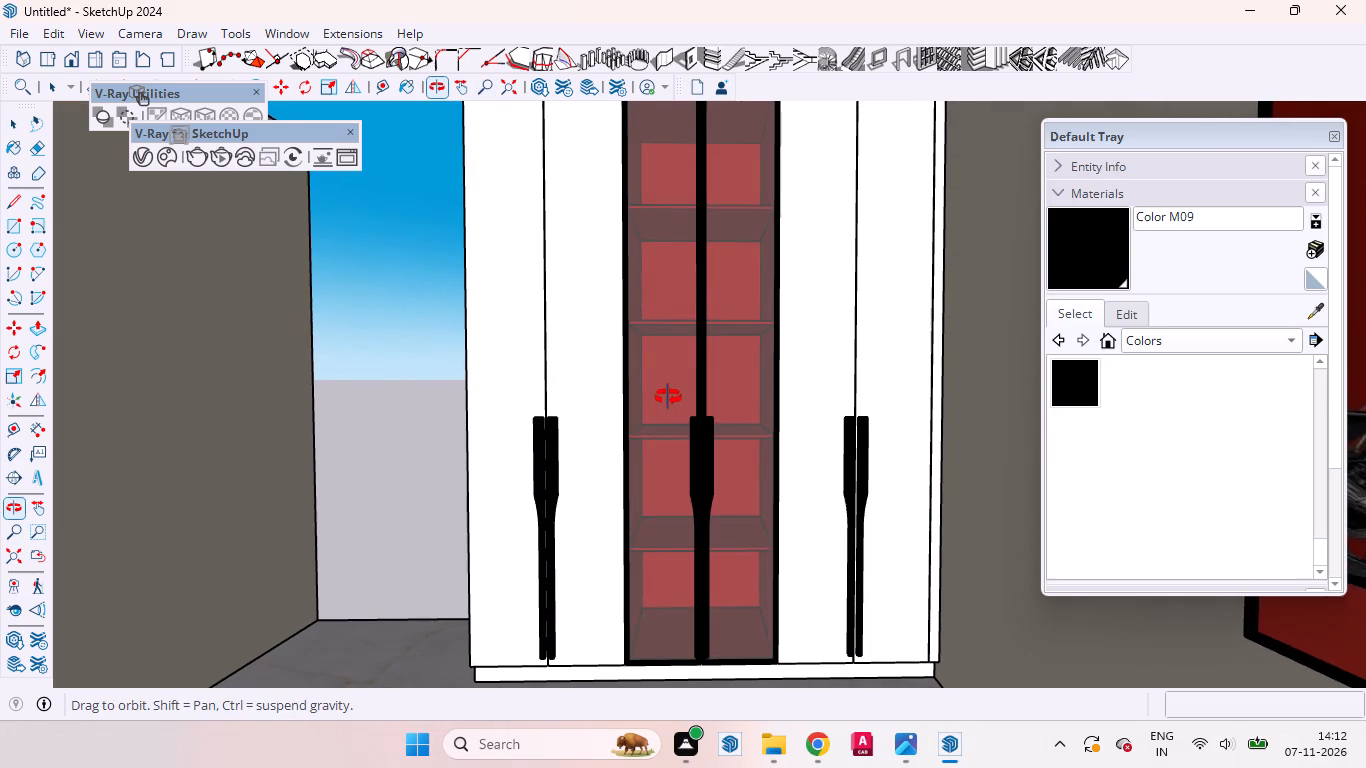
middle_click_drag(668, 397, 671, 403)
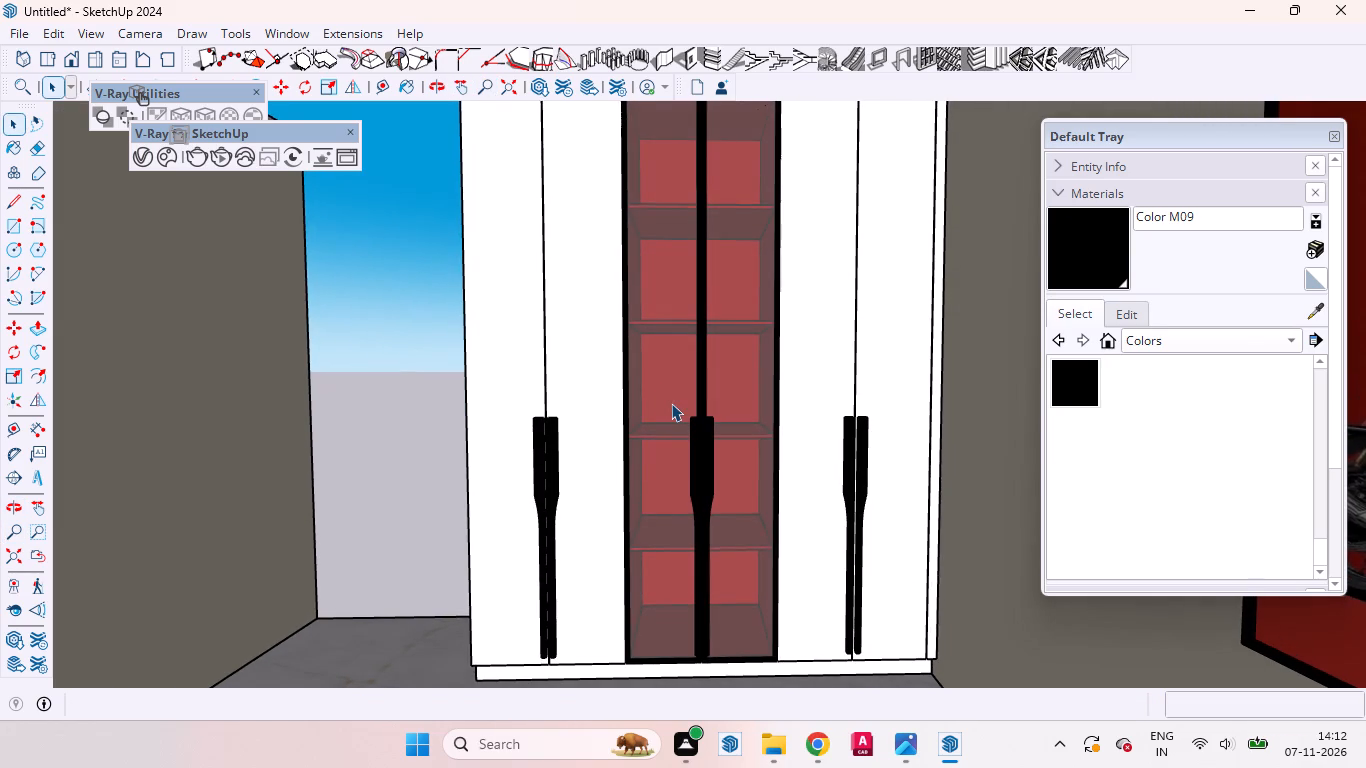
left_click(17, 535)
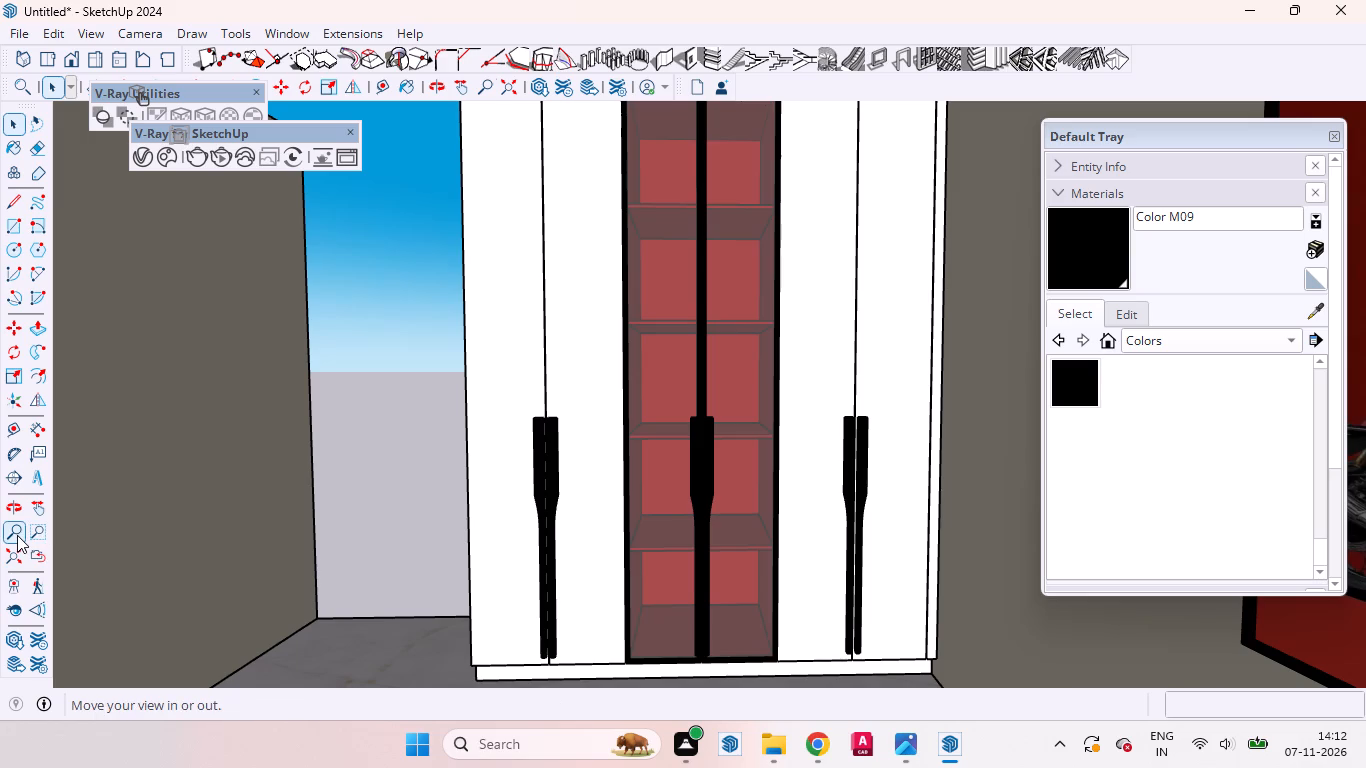
type("60")
key("Return")
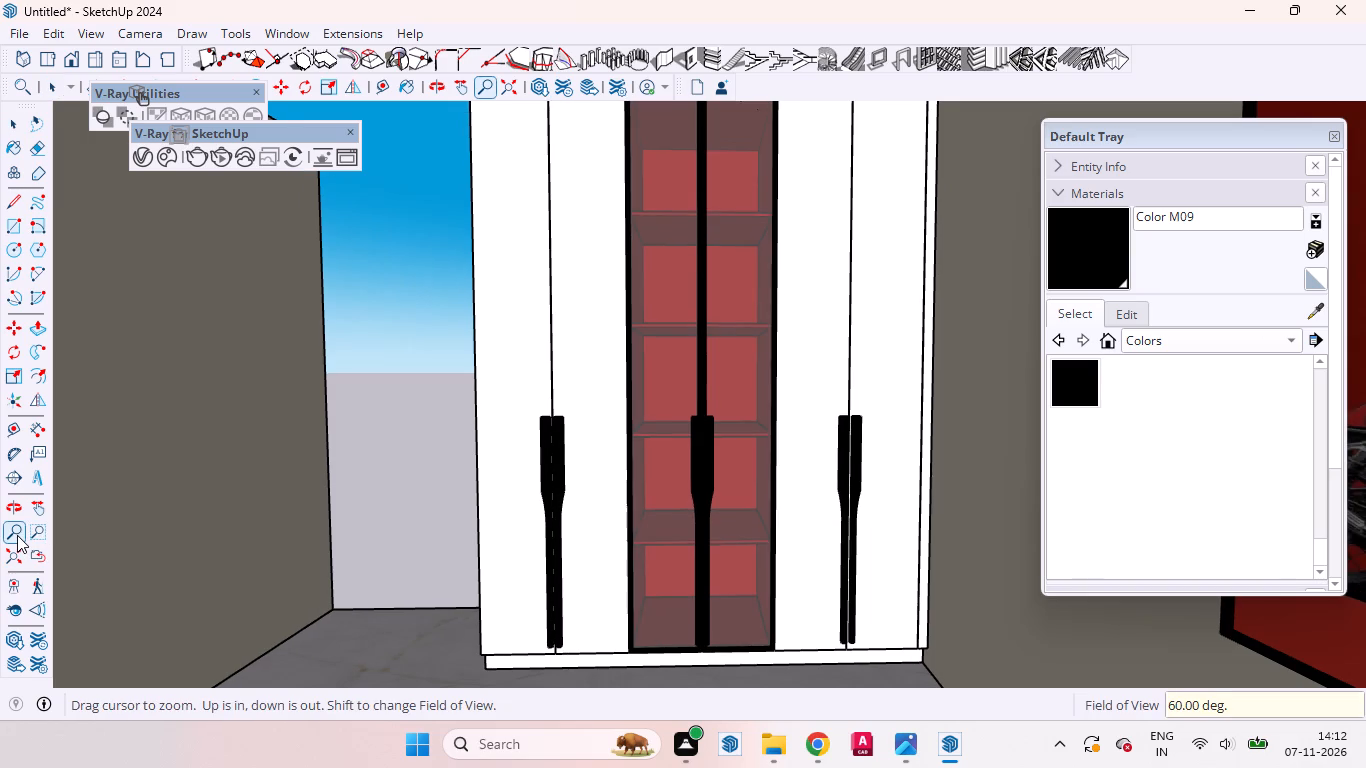
key("space")
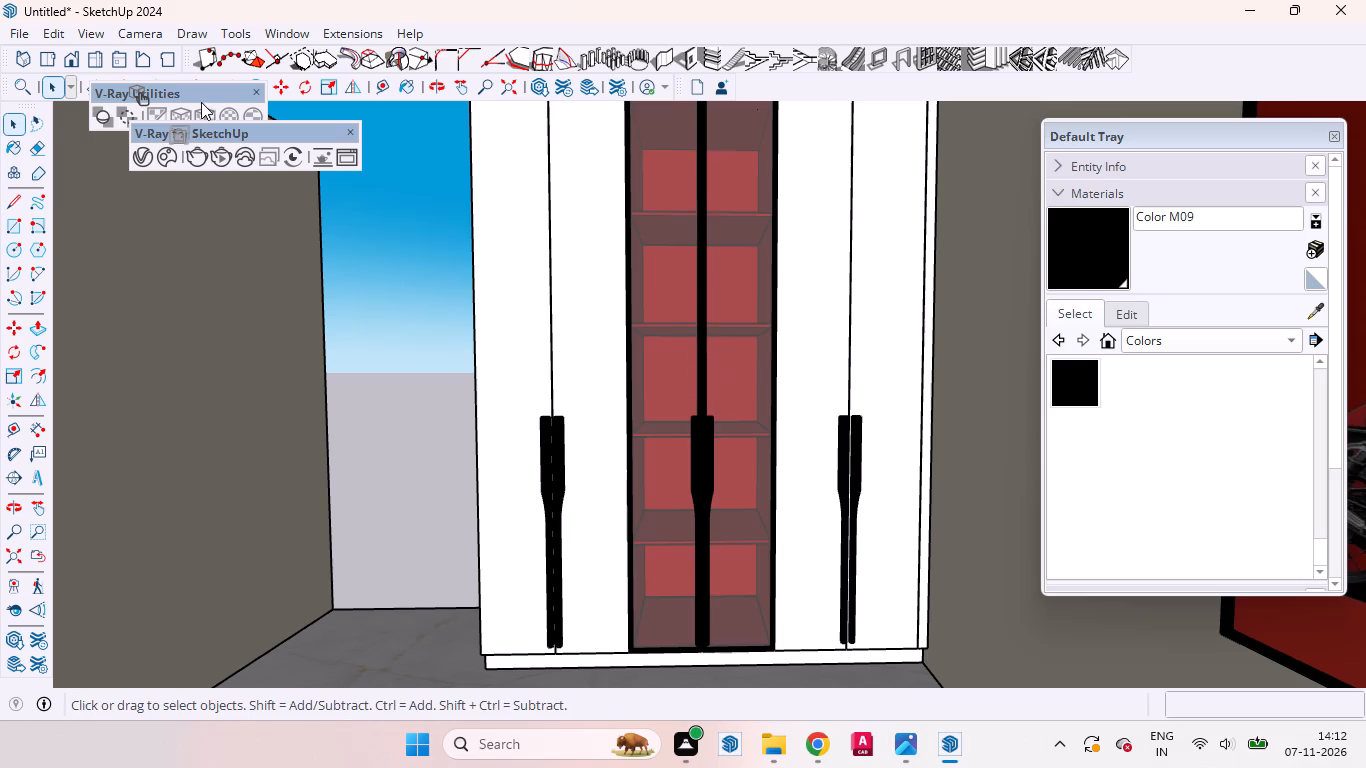
Dock the floating V-Ray Utilities and V-Ray for SketchUp toolbars above the viewport.
left_click_drag(200, 96, 579, 75)
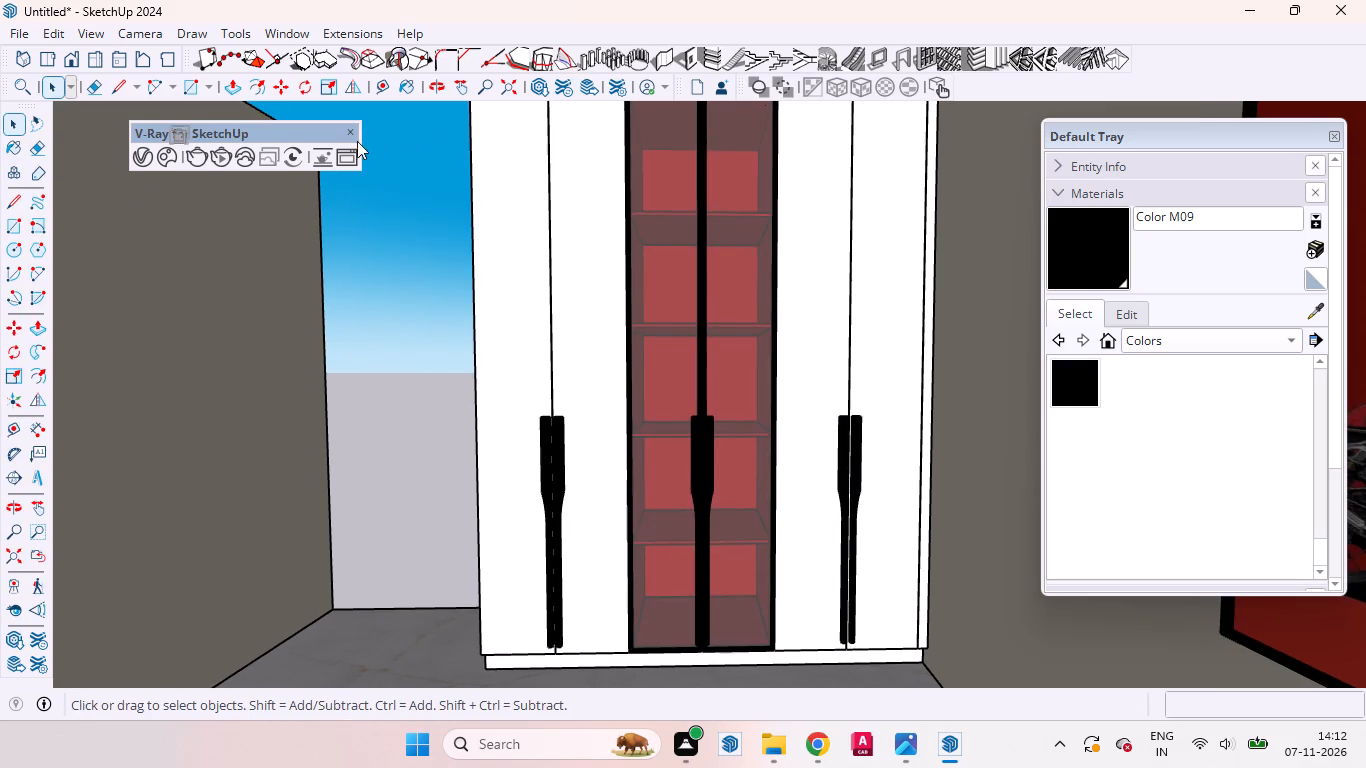
left_click_drag(262, 128, 1162, 45)
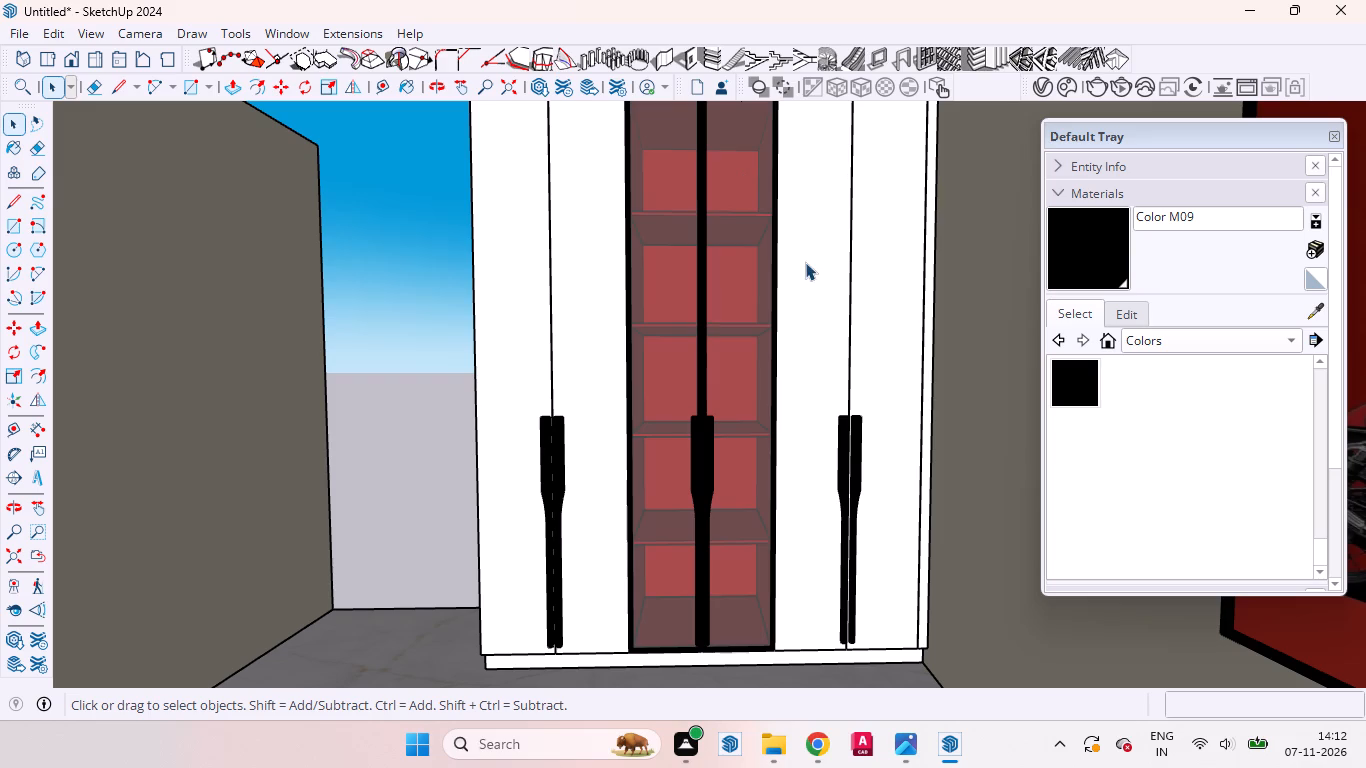
Save the current camera view facing the wardrobe as a new scene.
left_click(760, 232)
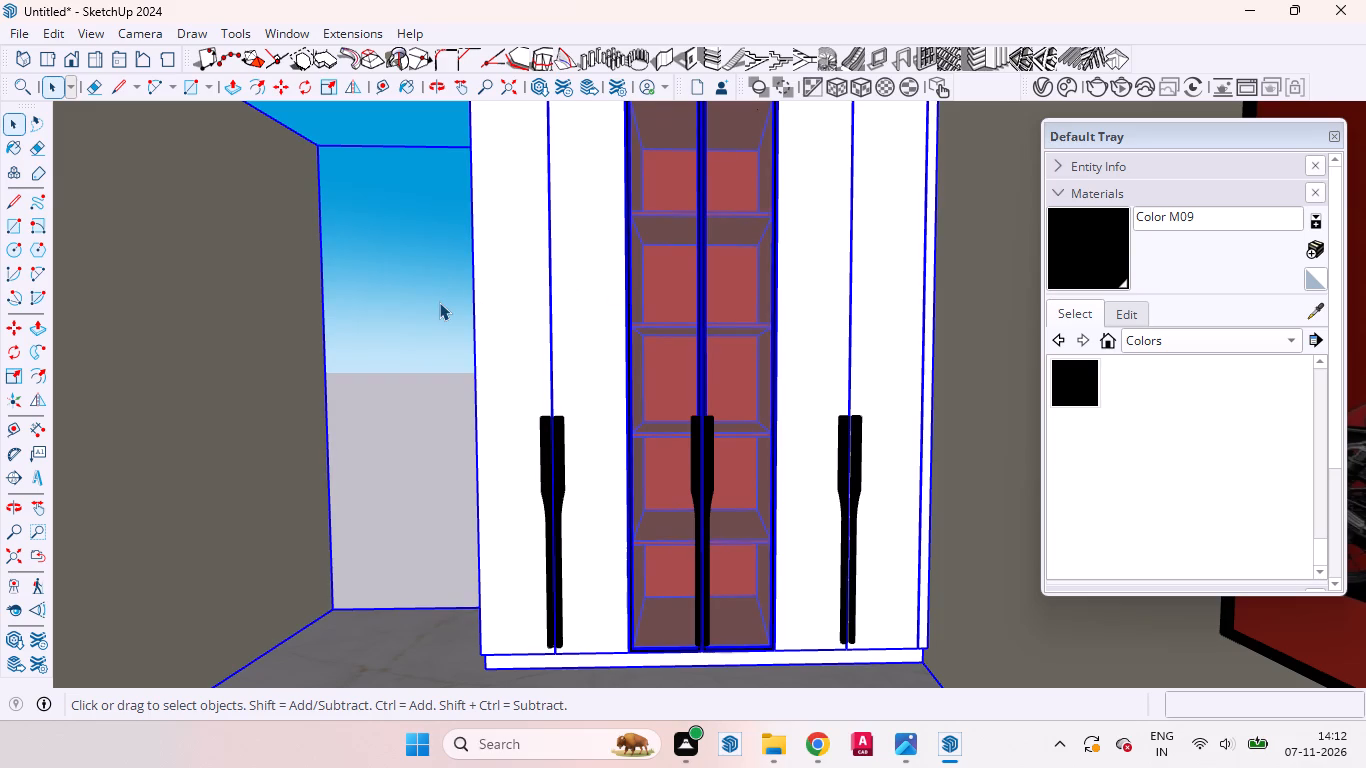
left_click(439, 302)
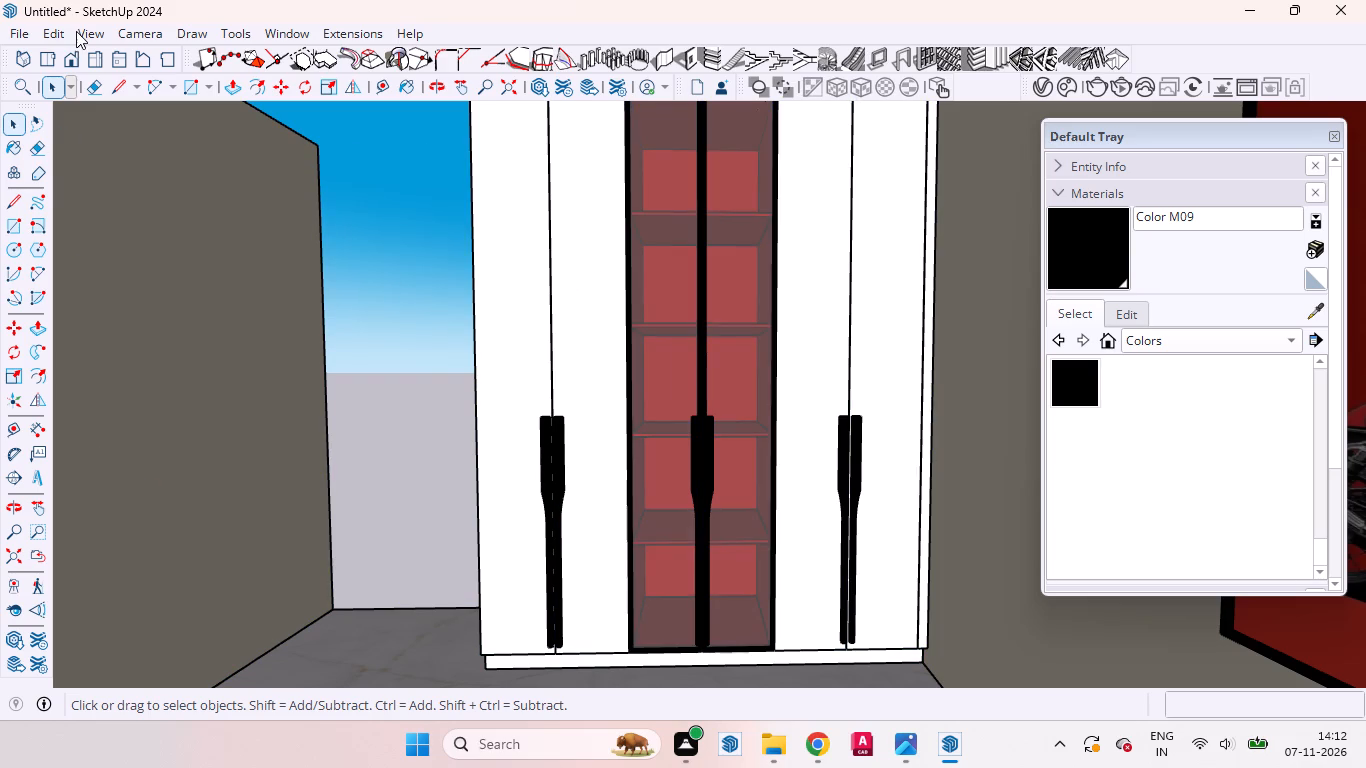
left_click(79, 32)
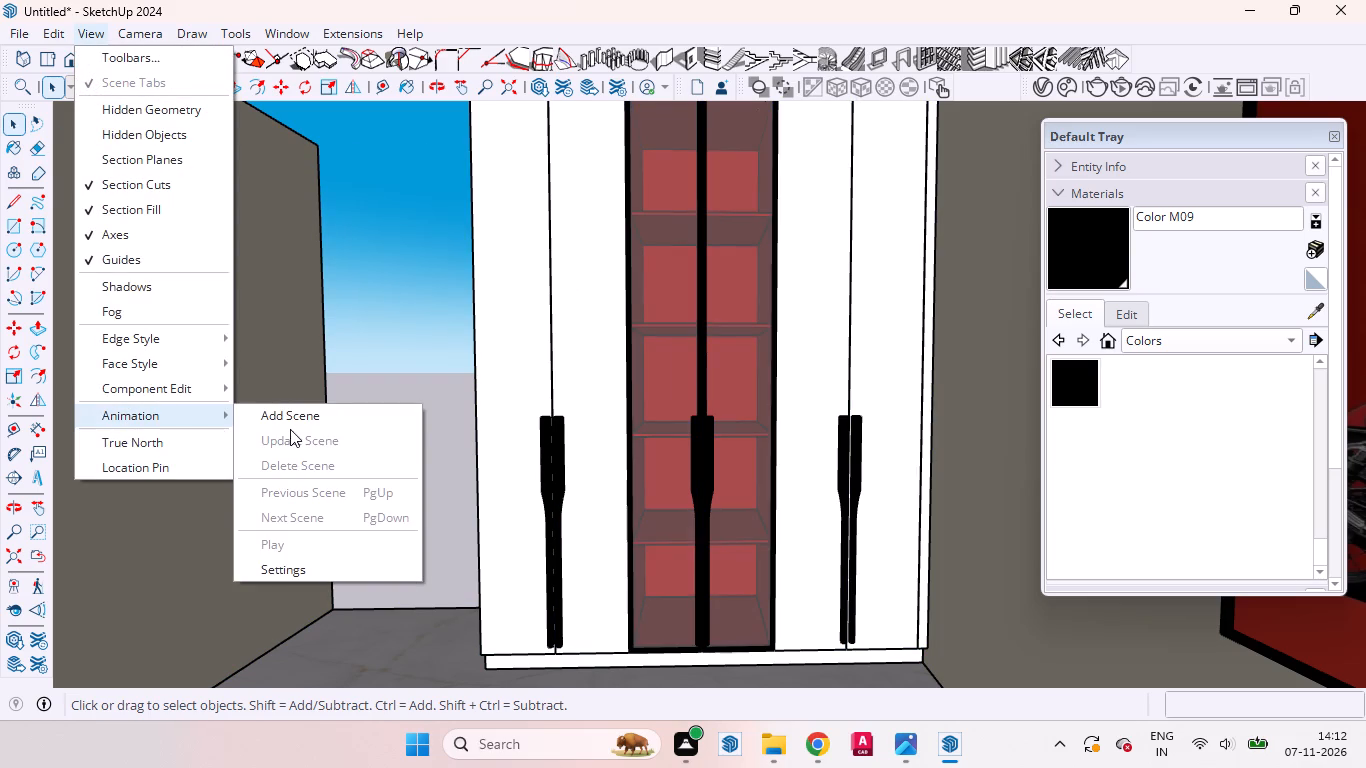
left_click(315, 413)
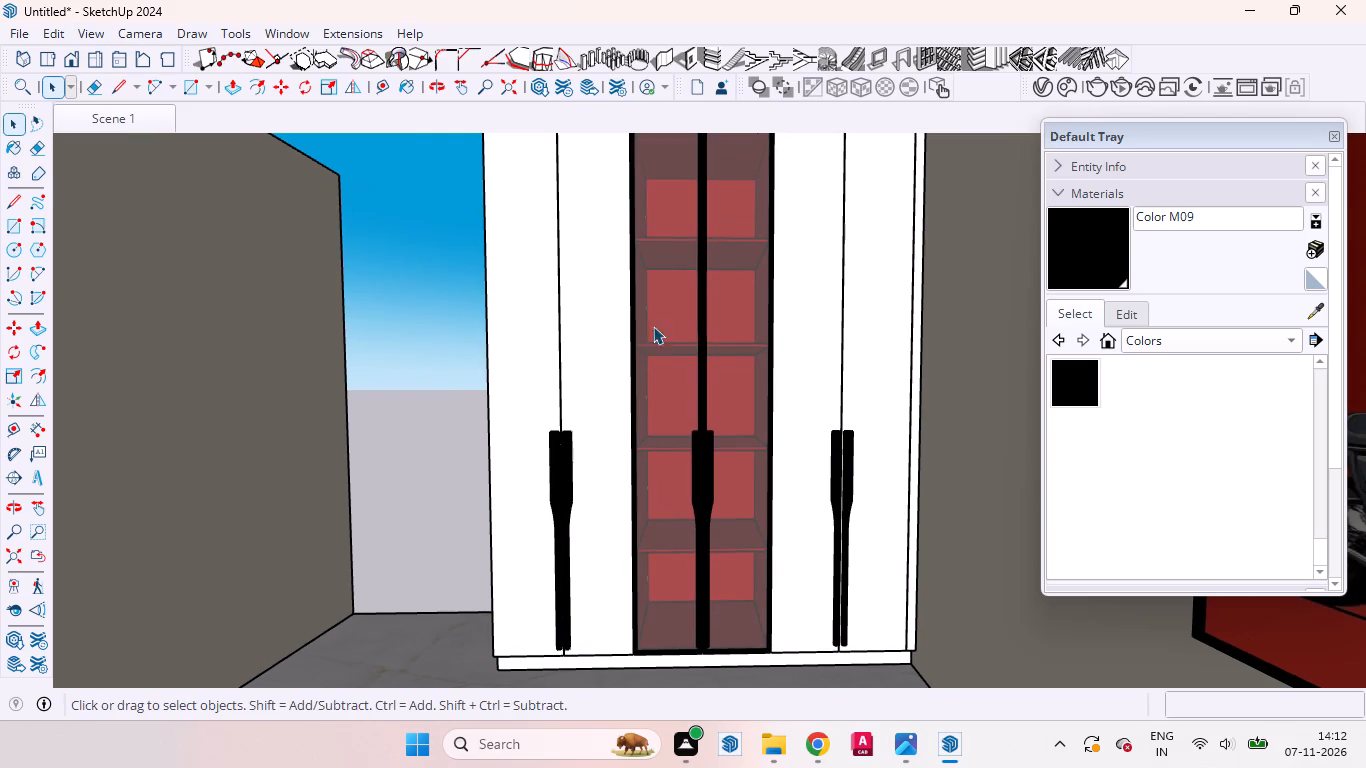
Return to the Scene 1 wardrobe view and set the camera's eye height to 5'8".
middle_click_drag(771, 371, 774, 406)
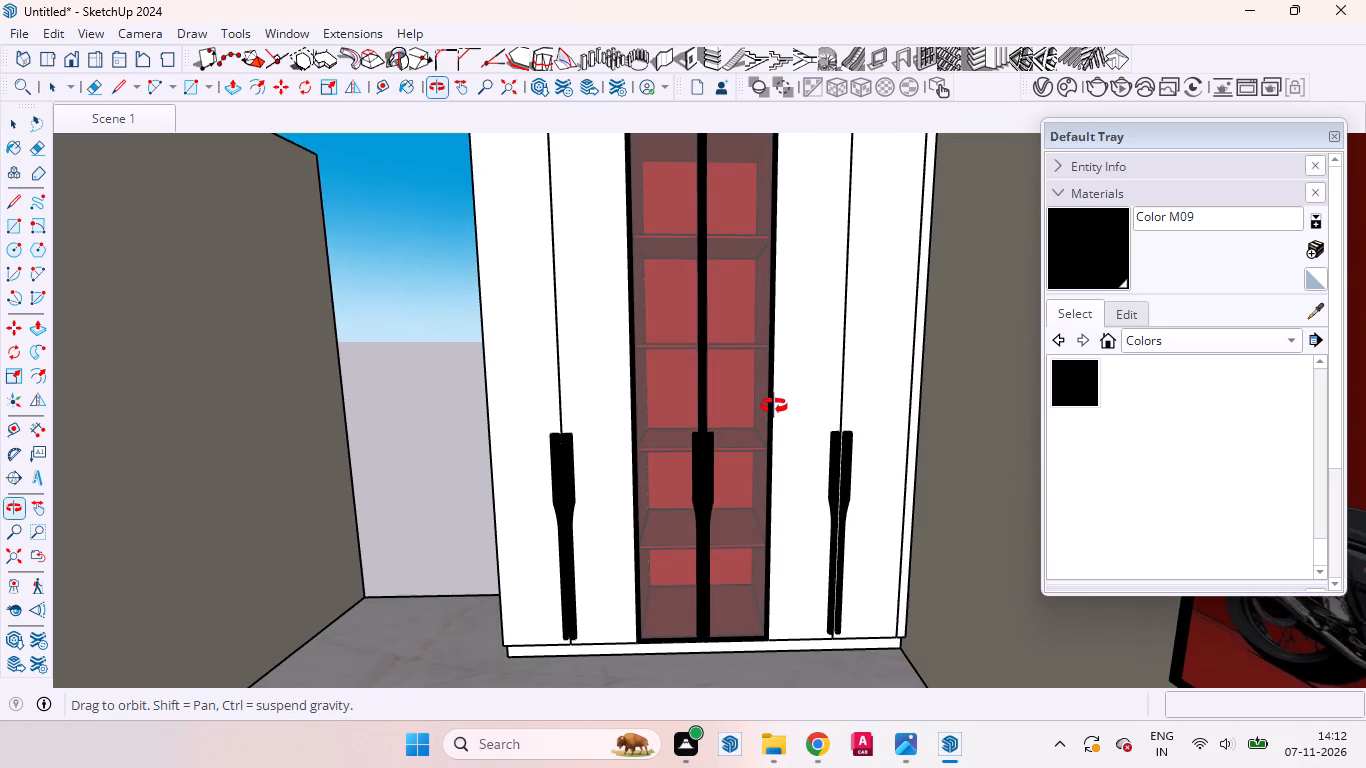
middle_click_drag(774, 406, 751, 297)
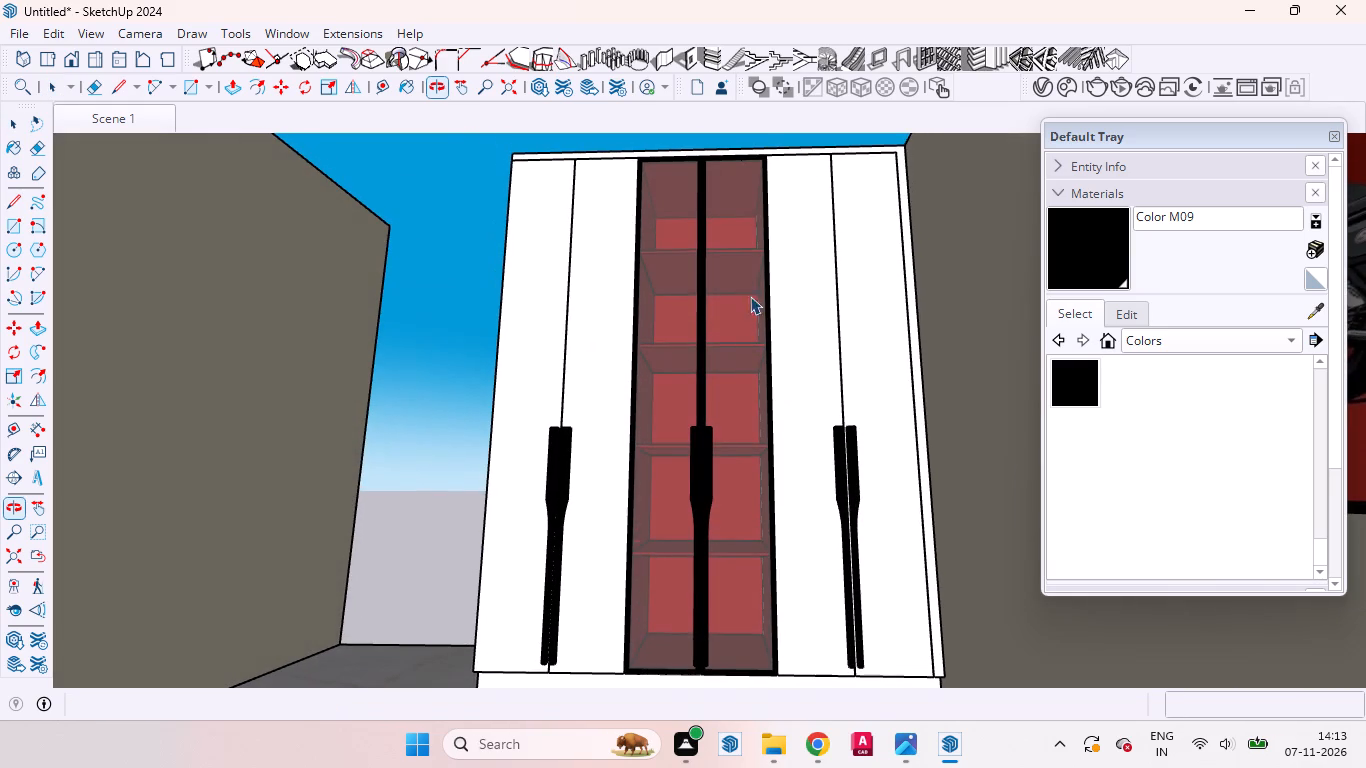
scroll(680, 131, "up", 11)
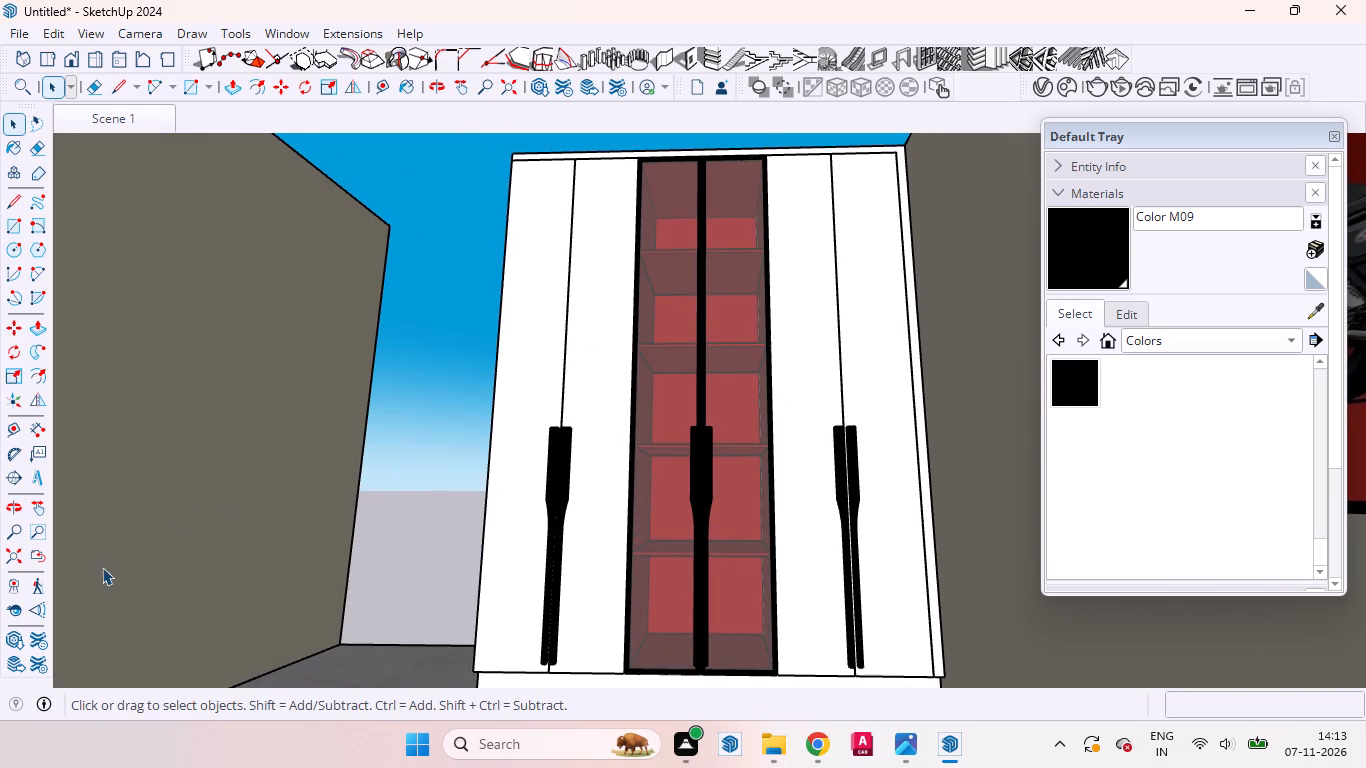
left_click(119, 121)
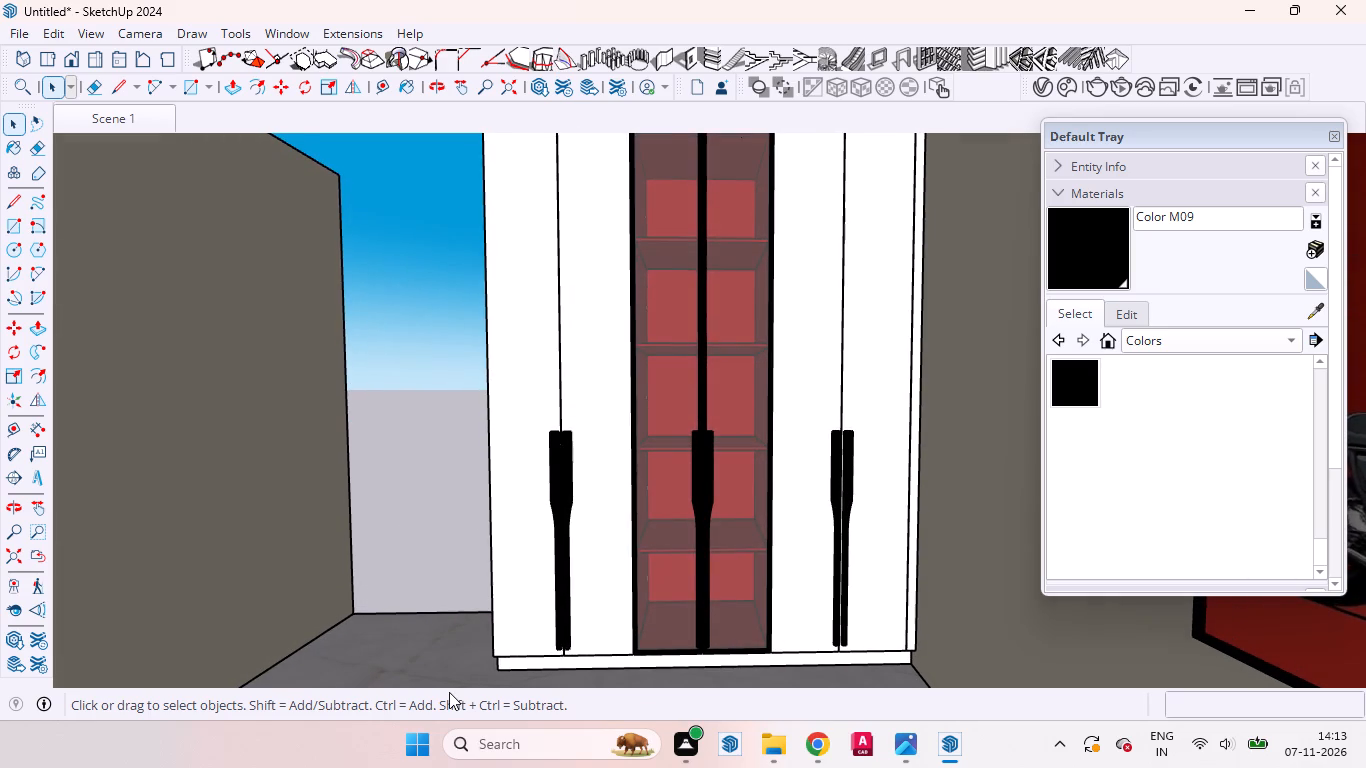
left_click(8, 532)
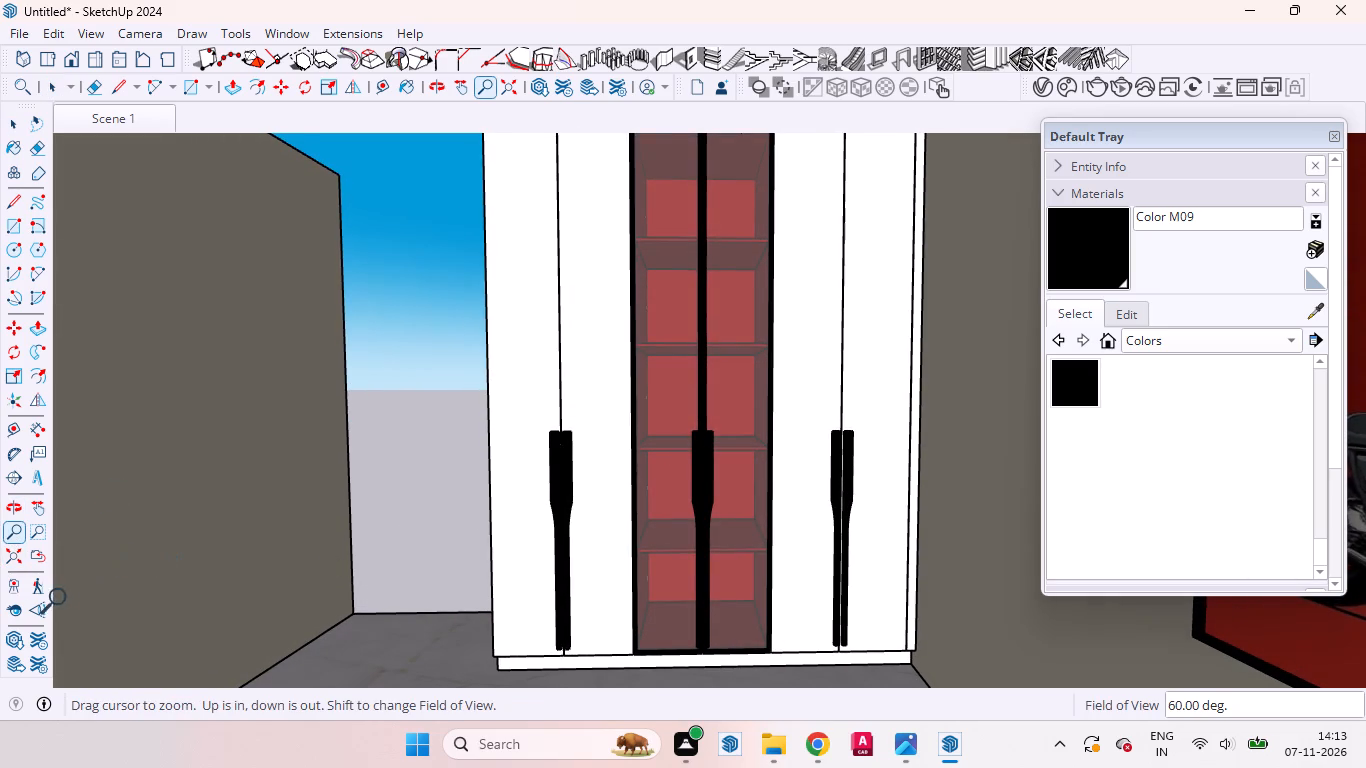
left_click(18, 610)
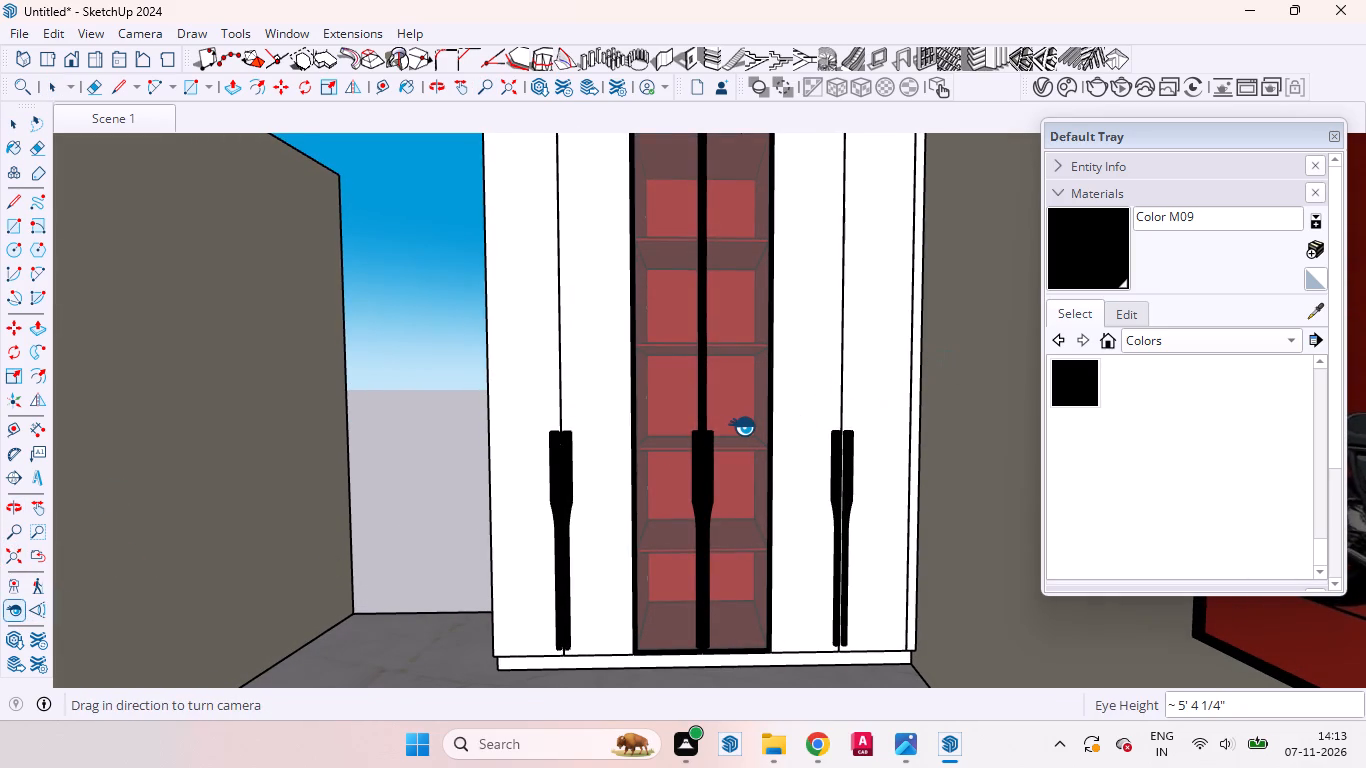
key("5")
key("BackSpace")
key("5")
type("'8")
key("Return")
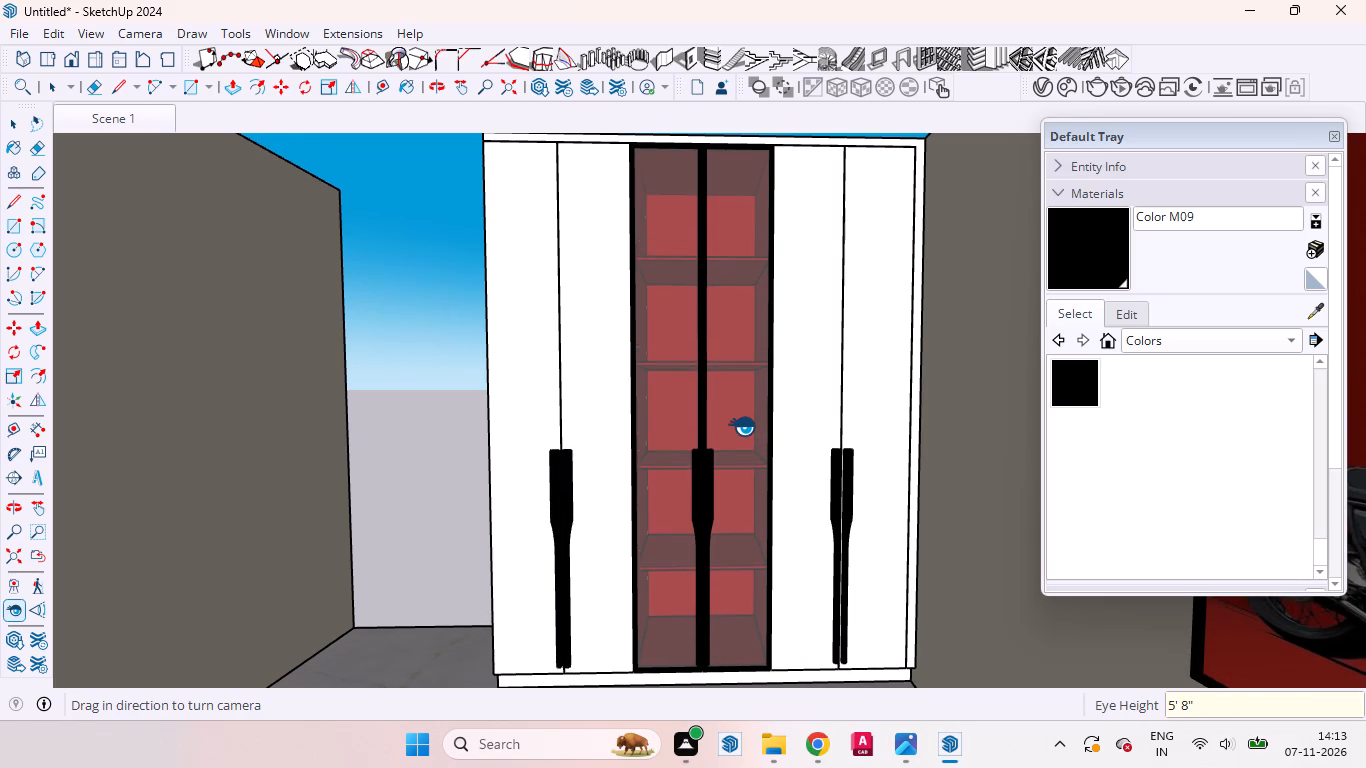
Add a second scene from the raised wardrobe view and switch between both scenes to compare them.
right_click(121, 126)
left_click(197, 195)
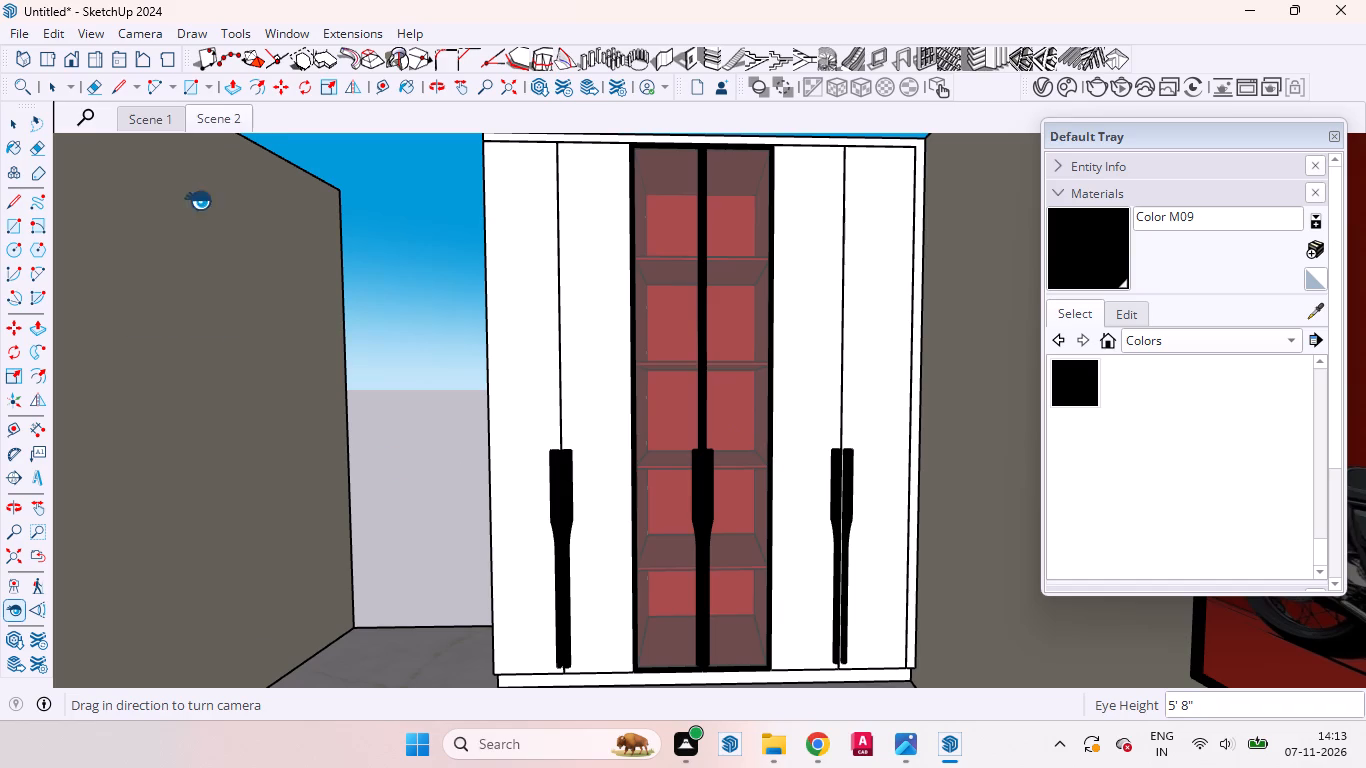
left_click(174, 121)
left_click(206, 111)
Look over the whole bedroom from outside and return to the Scene 1 view.
key("space")
key("space")
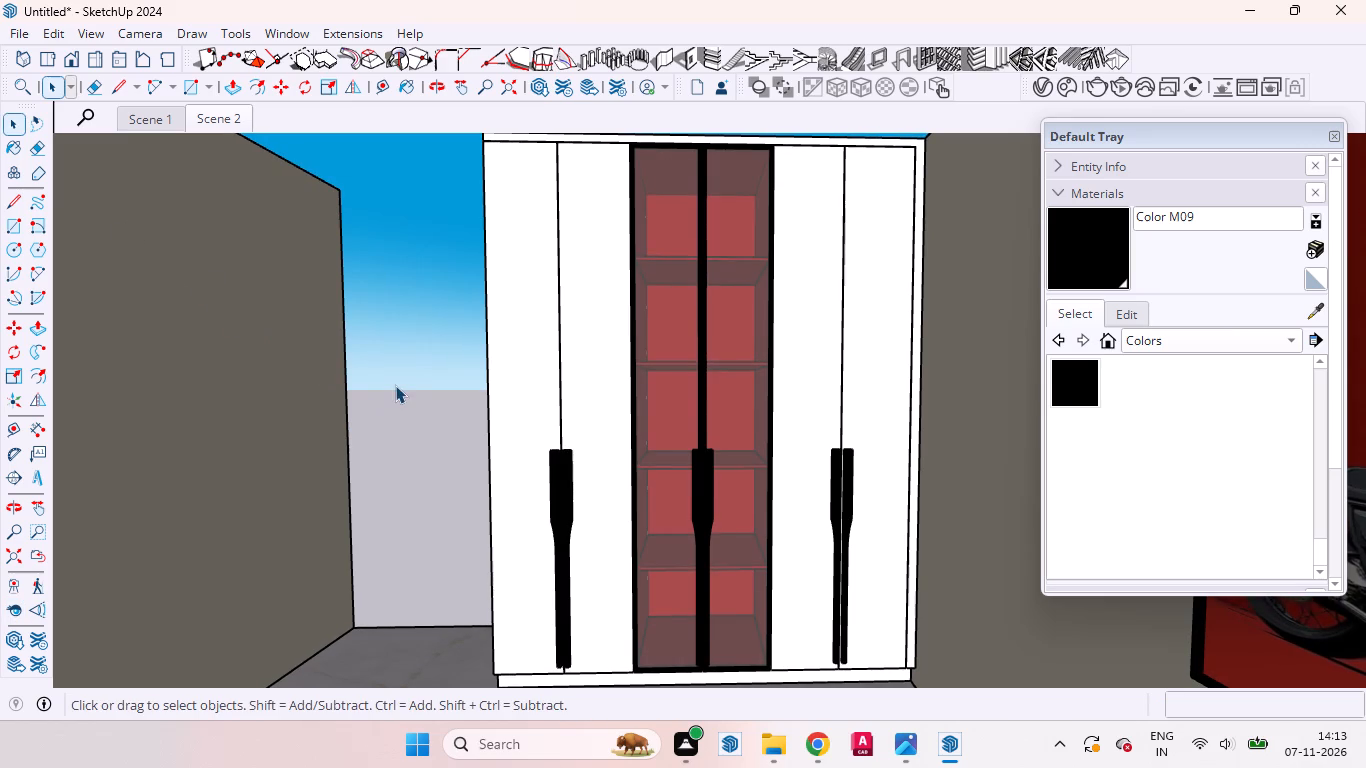
middle_click_drag(438, 413, 1196, 615)
scroll(1178, 593, "up", 1)
scroll(480, 428, "down", 3)
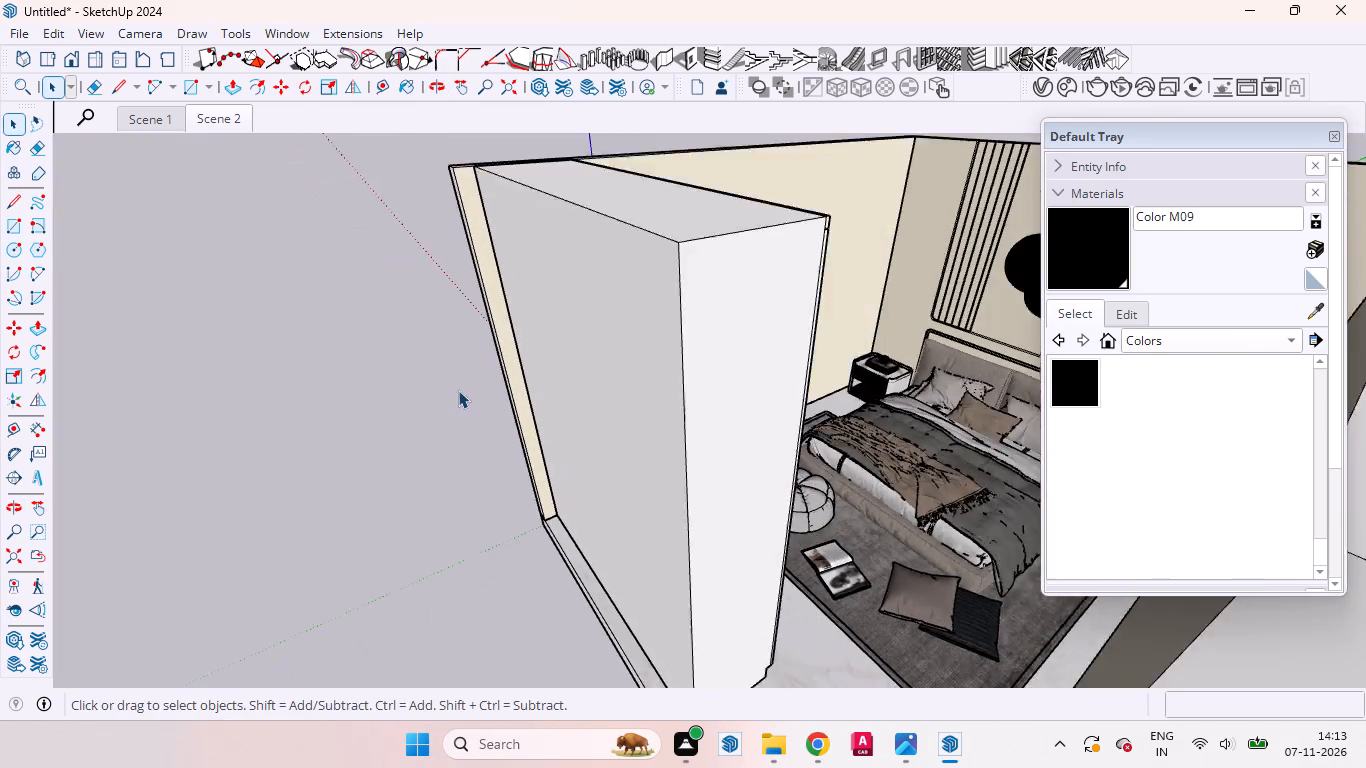
scroll(458, 390, "down", 3)
scroll(458, 389, "up", 1)
scroll(458, 389, "down", 13)
middle_click_drag(543, 416, 751, 540)
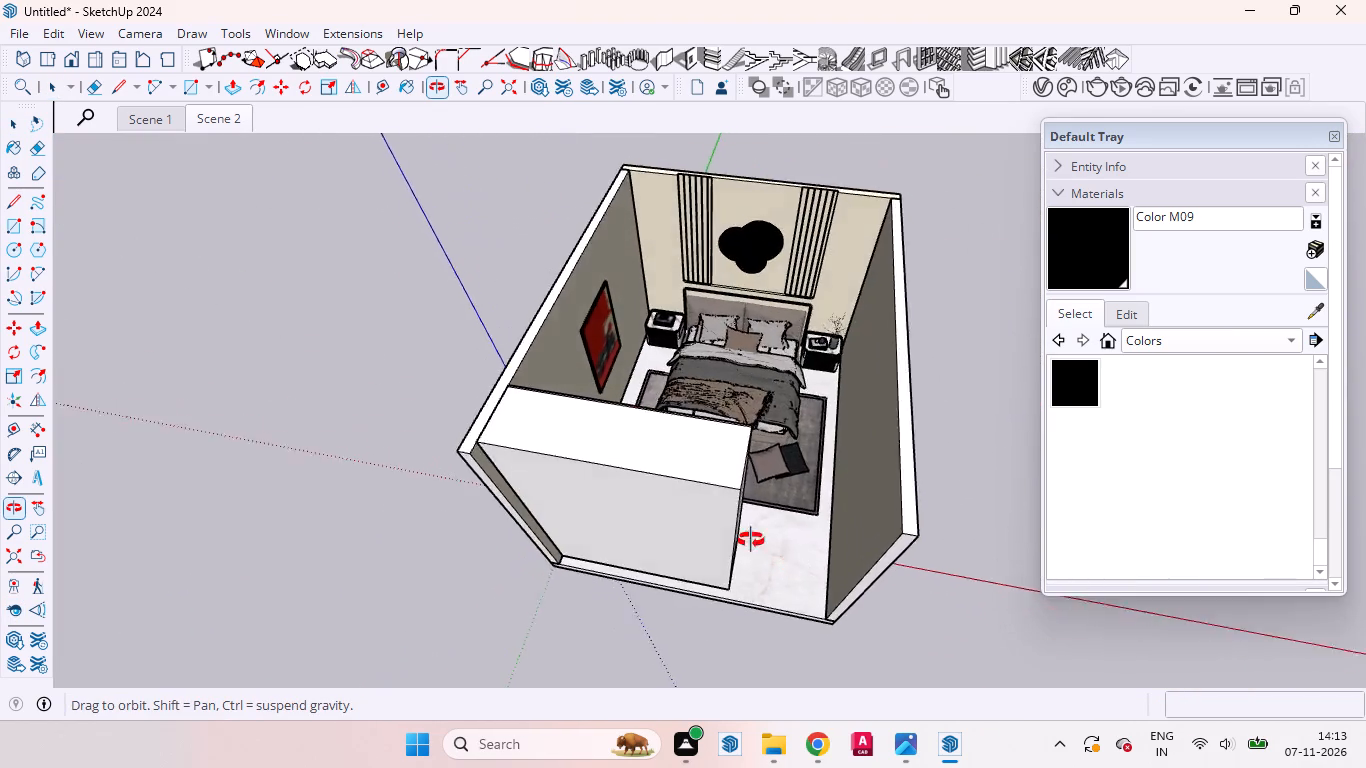
middle_click_drag(751, 540, 0, 543)
left_click(140, 112)
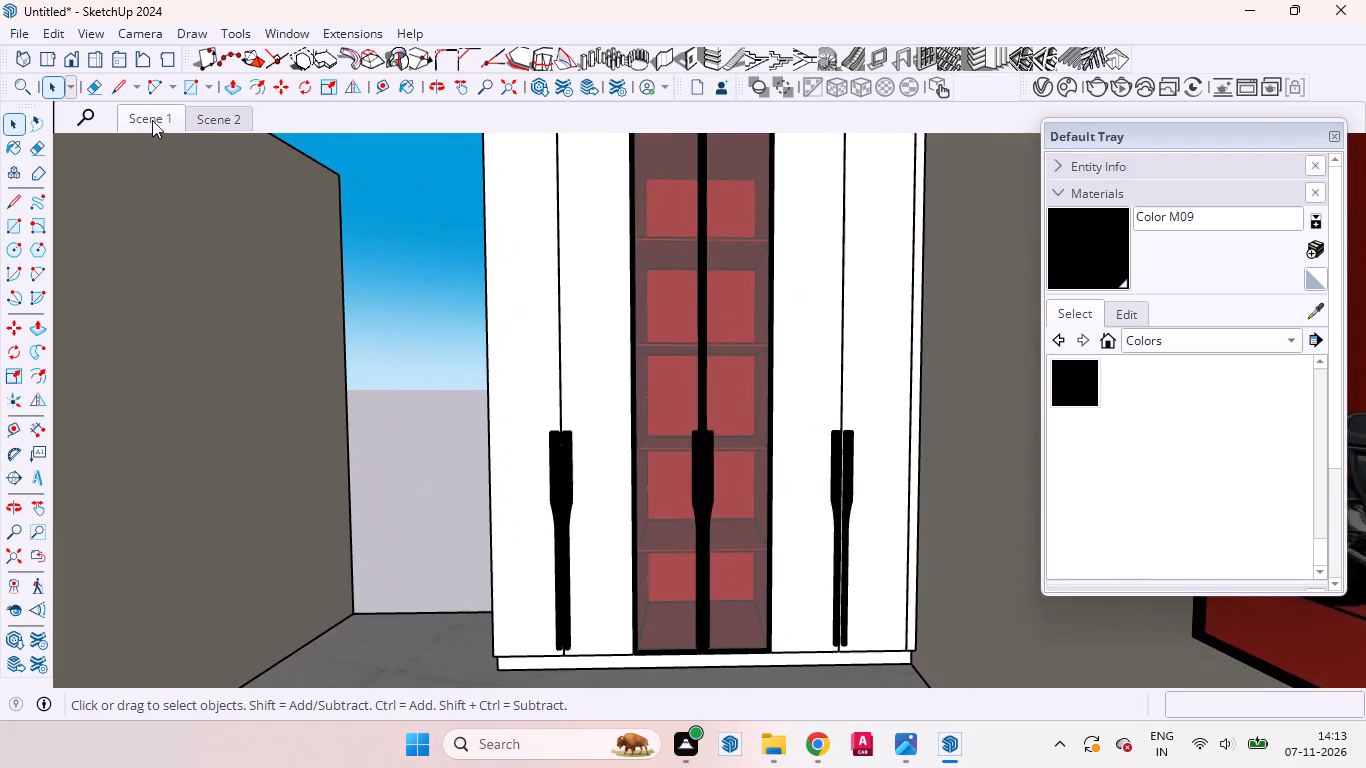
From the top view, position the camera between the wardrobe and rug facing the bed, and set the eye height to 5'.
middle_click_drag(235, 246, 671, 445)
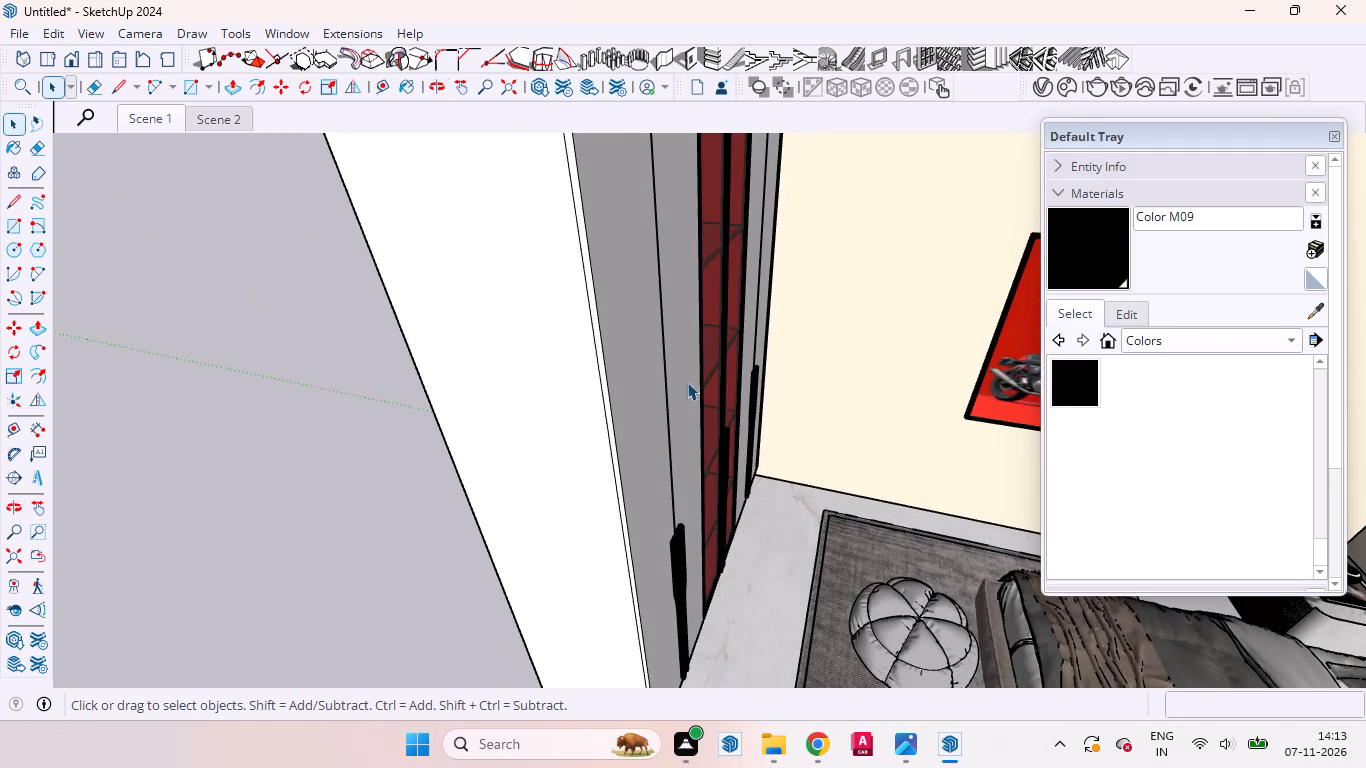
scroll(692, 366, "down", 10)
middle_click_drag(599, 345, 752, 420)
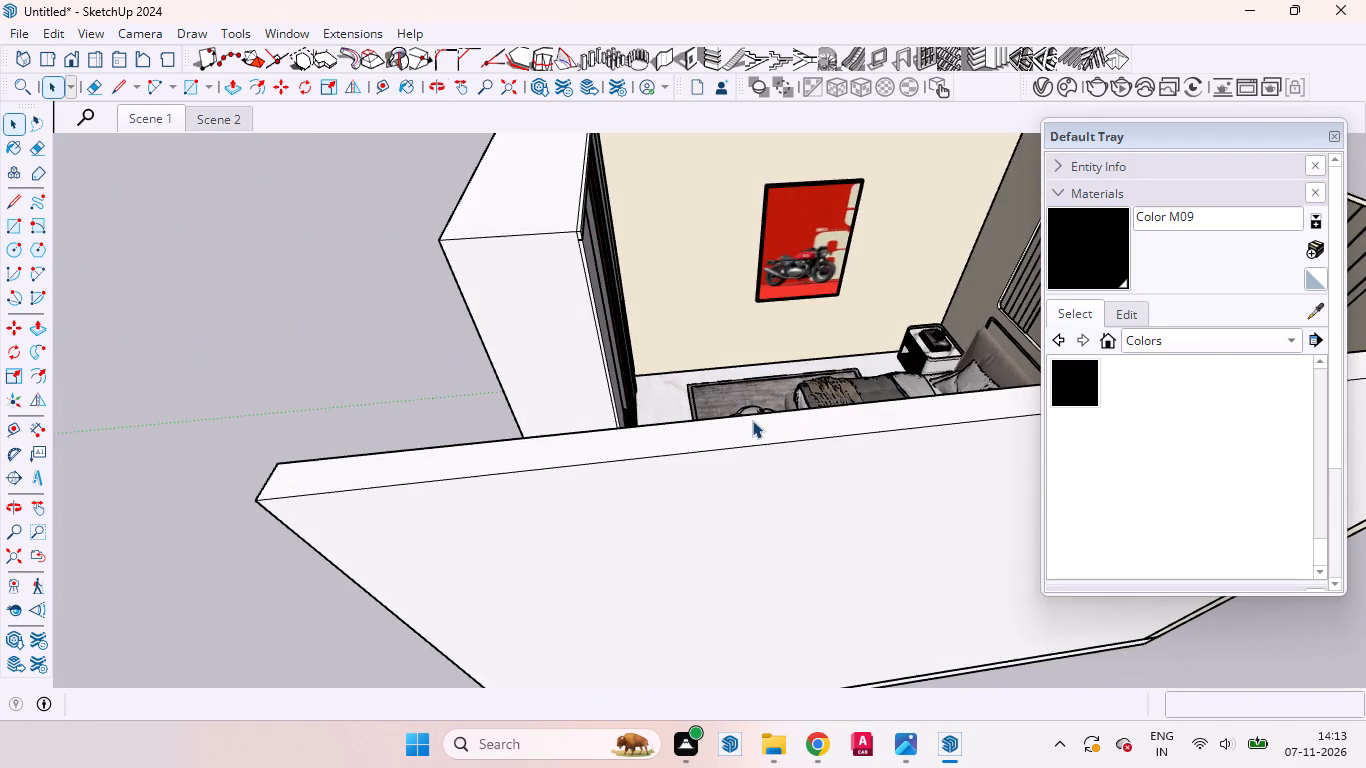
scroll(751, 407, "down", 12)
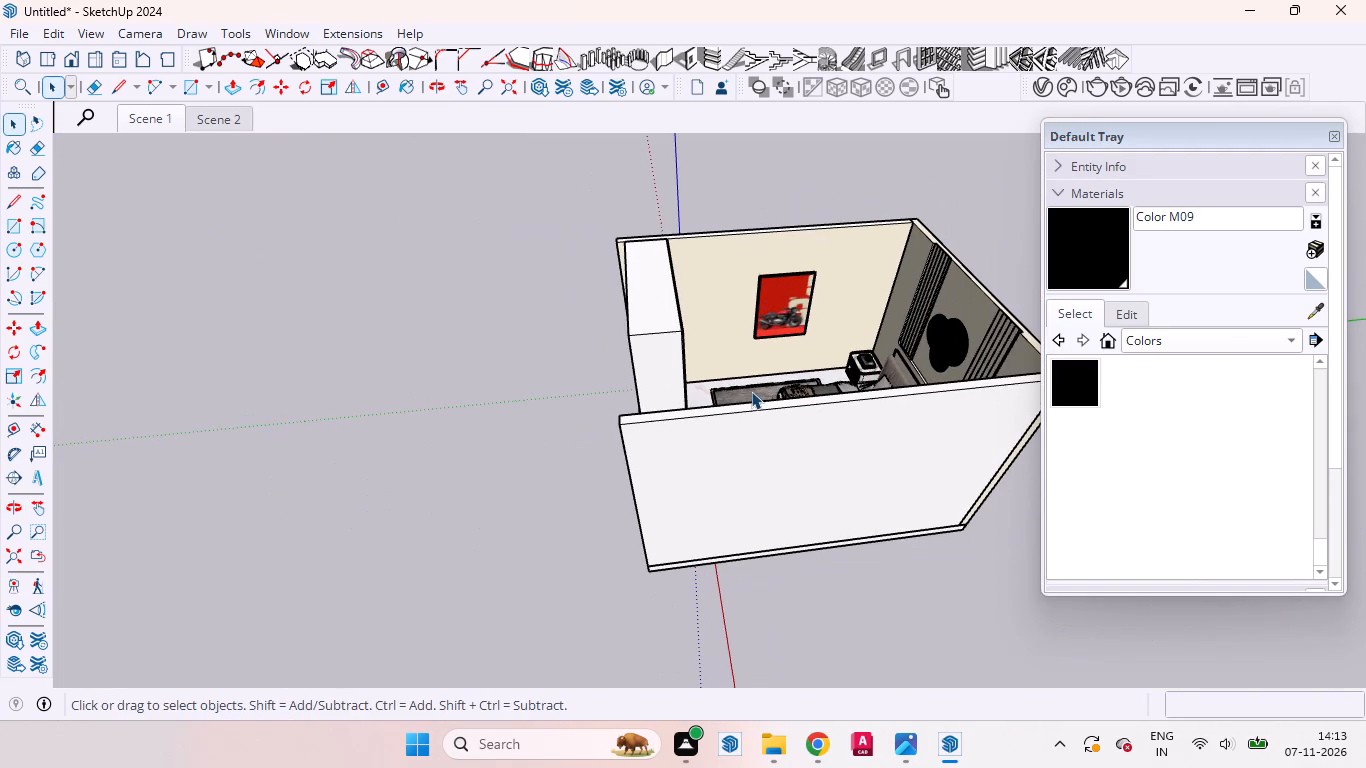
middle_click_drag(717, 350, 1078, 467)
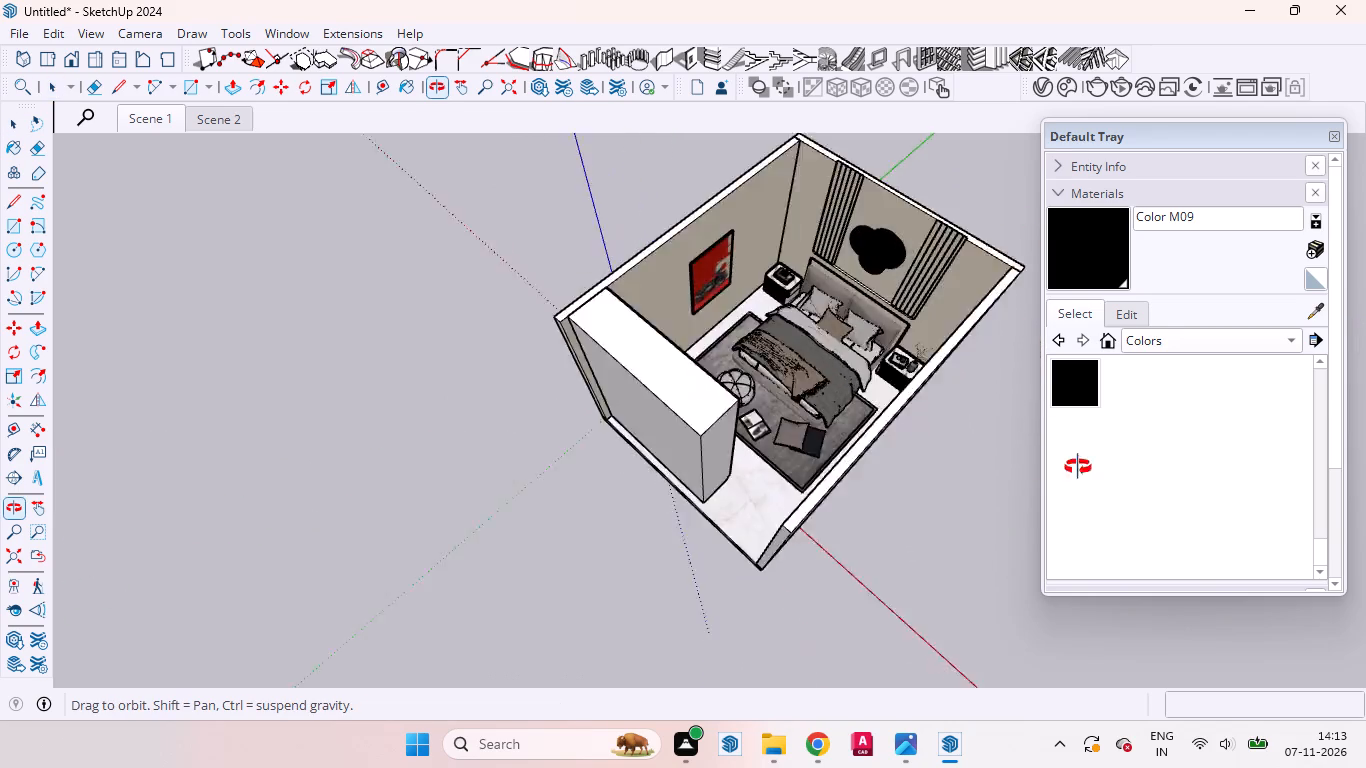
middle_click_drag(1078, 467, 1316, 459)
scroll(528, 646, "down", 11)
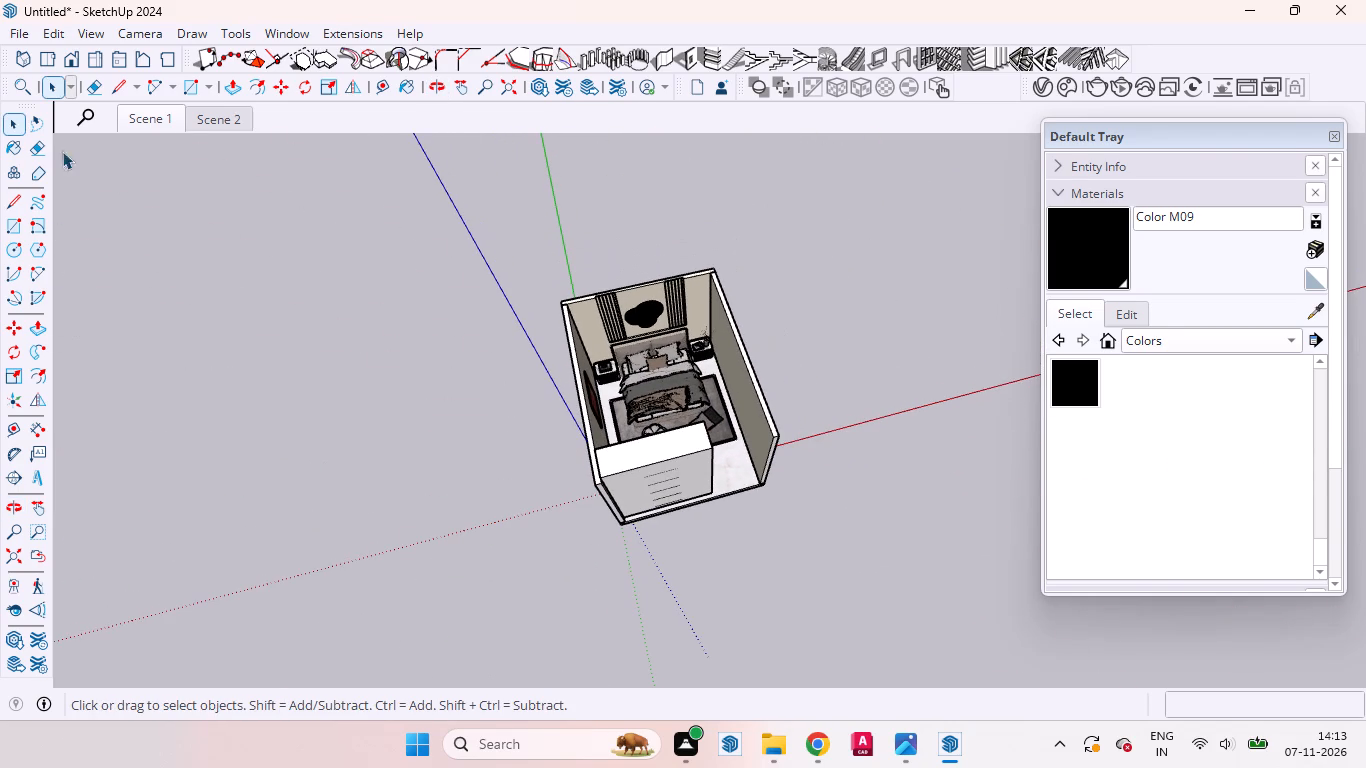
left_click(48, 56)
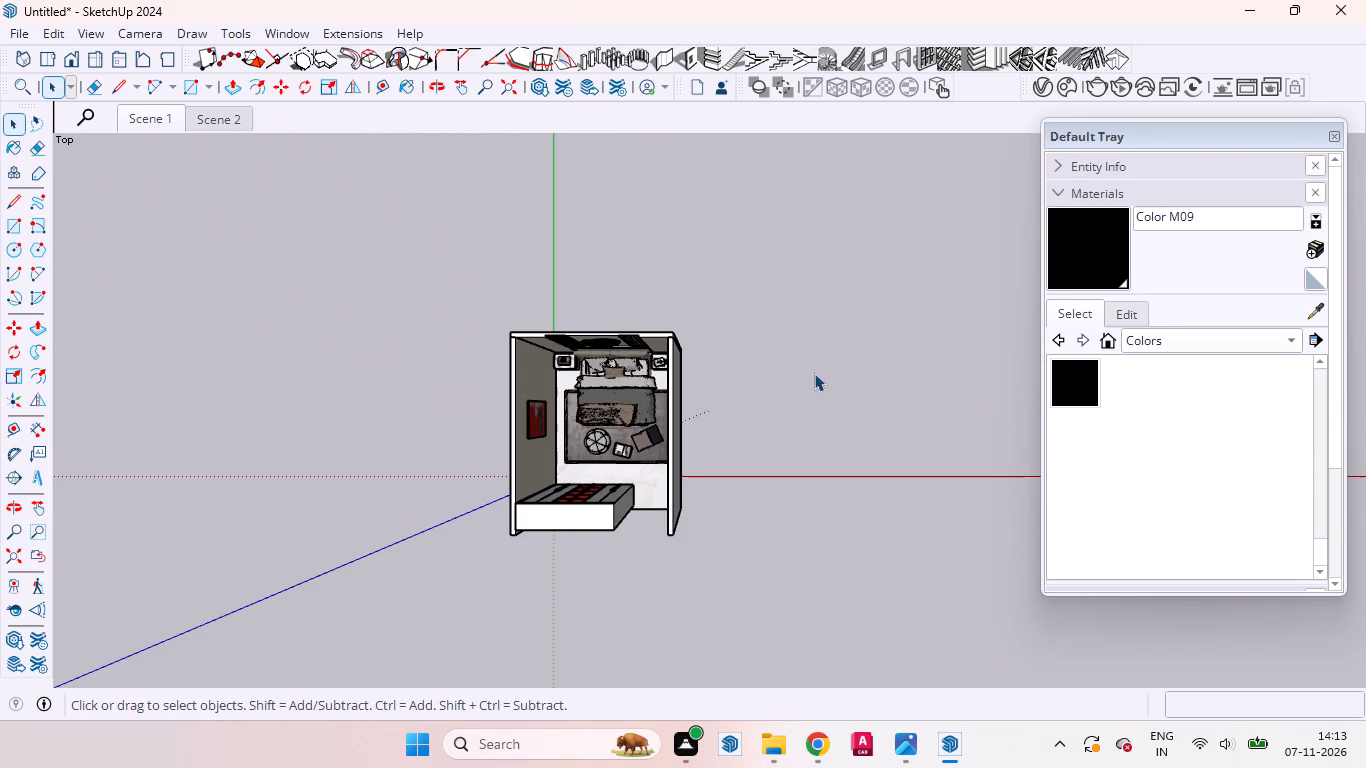
scroll(944, 378, "down", 4)
scroll(570, 412, "up", 6)
scroll(727, 451, "up", 3)
scroll(729, 448, "down", 1)
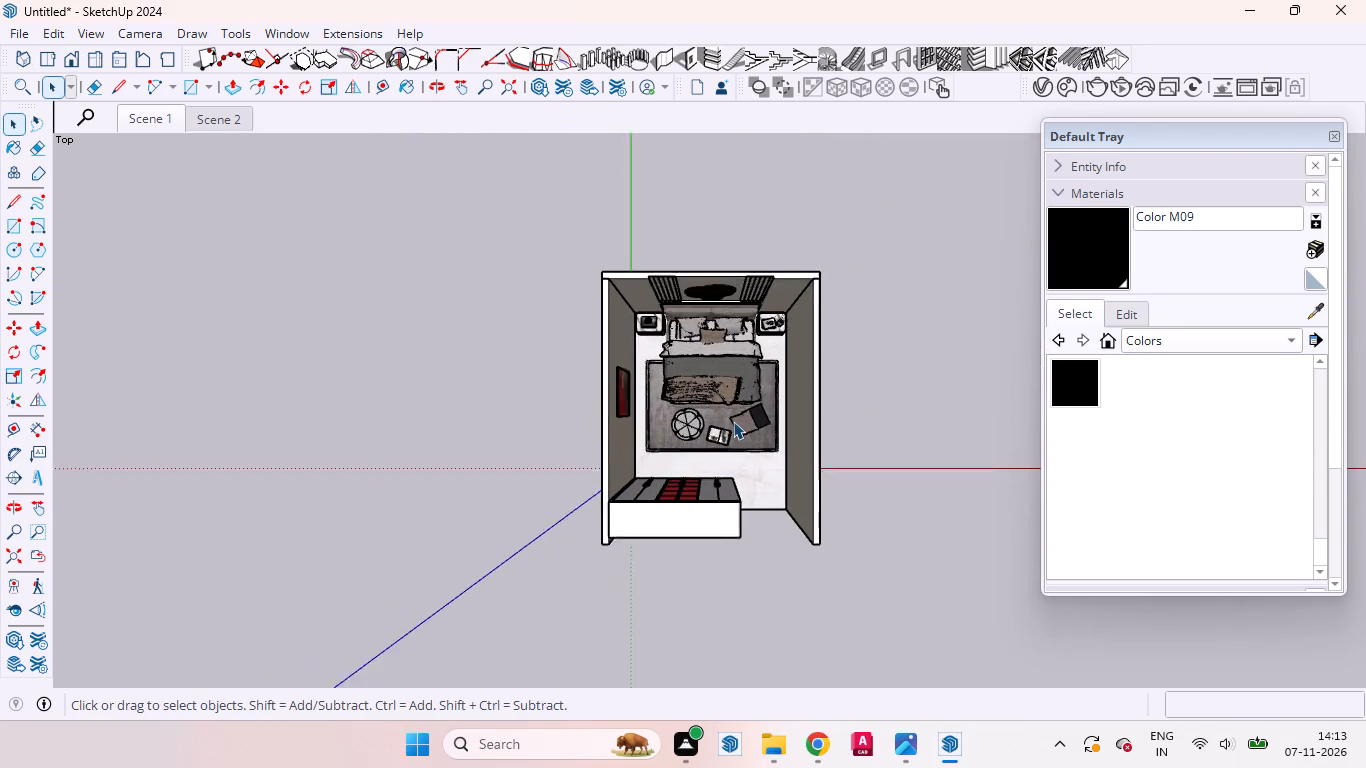
scroll(752, 336, "up", 6)
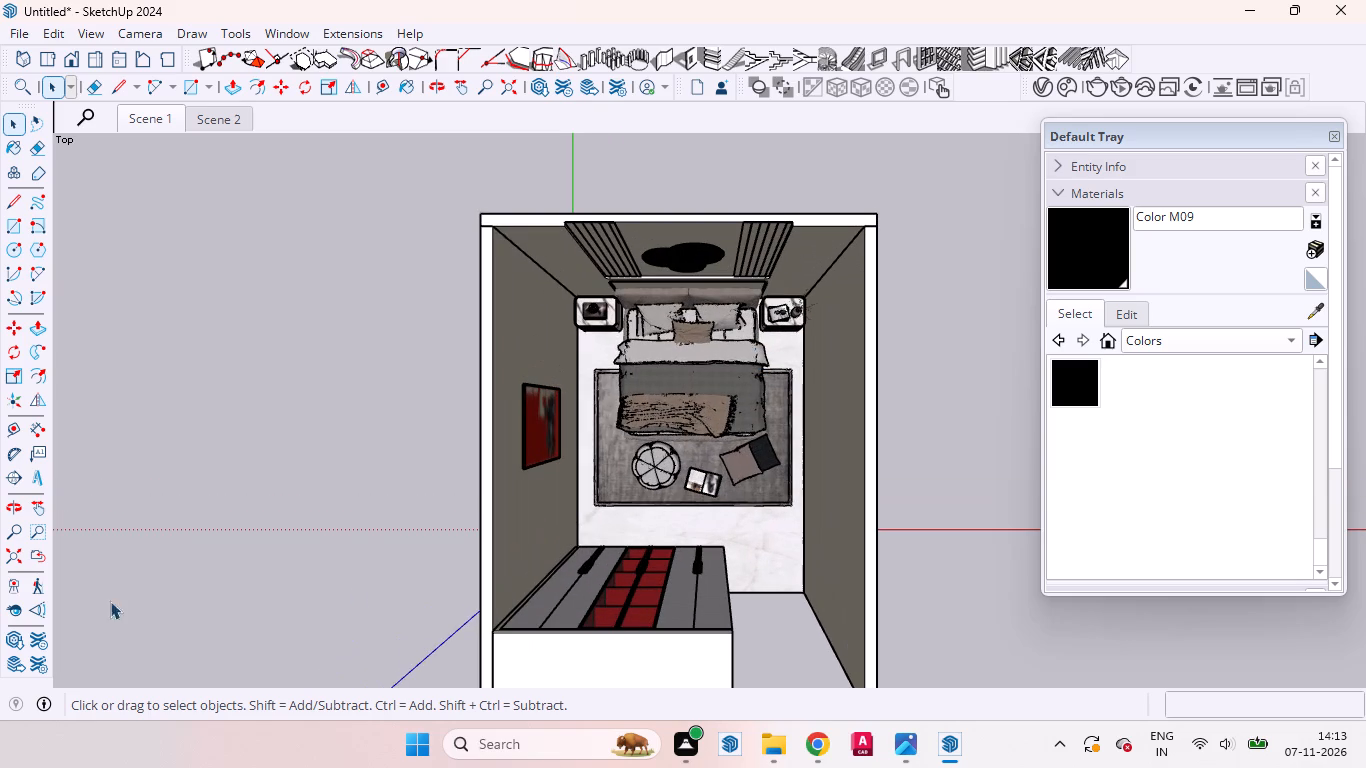
left_click(18, 576)
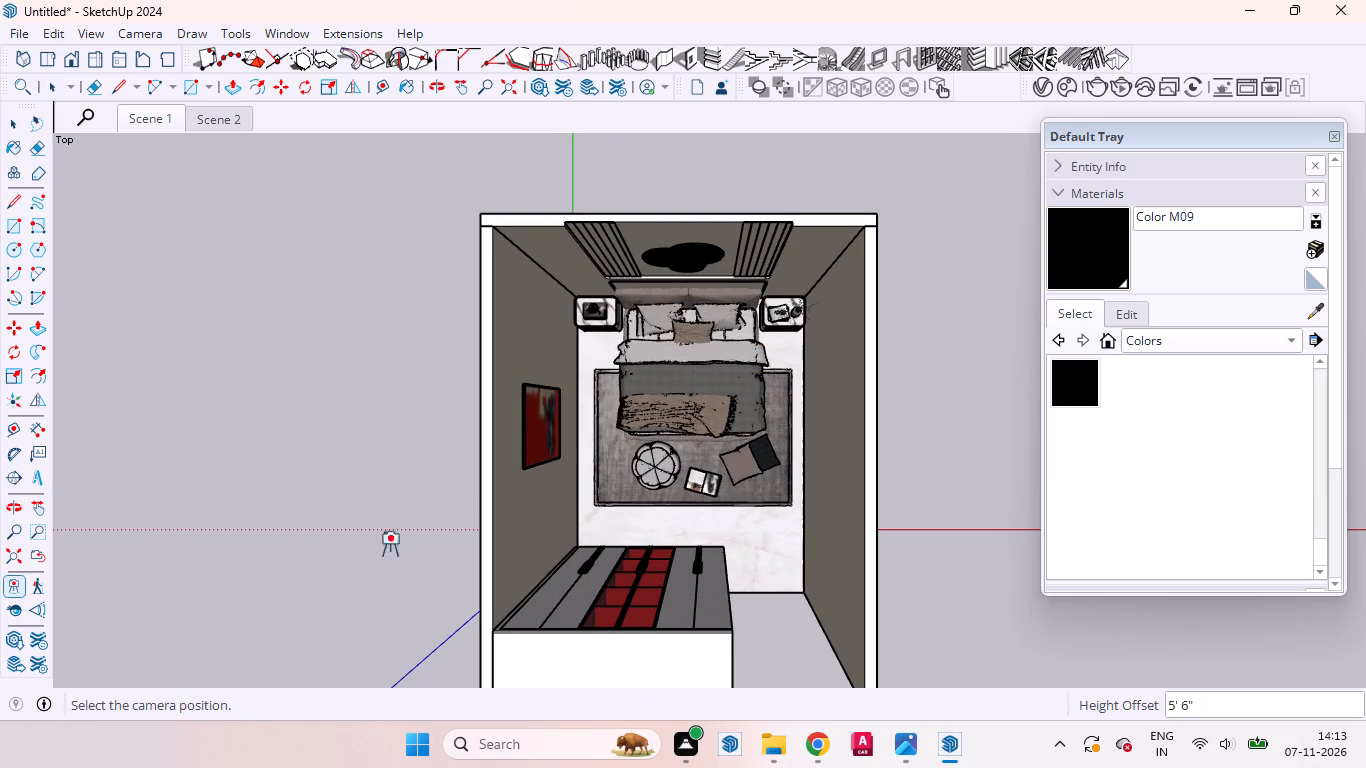
left_click_drag(689, 532, 687, 496)
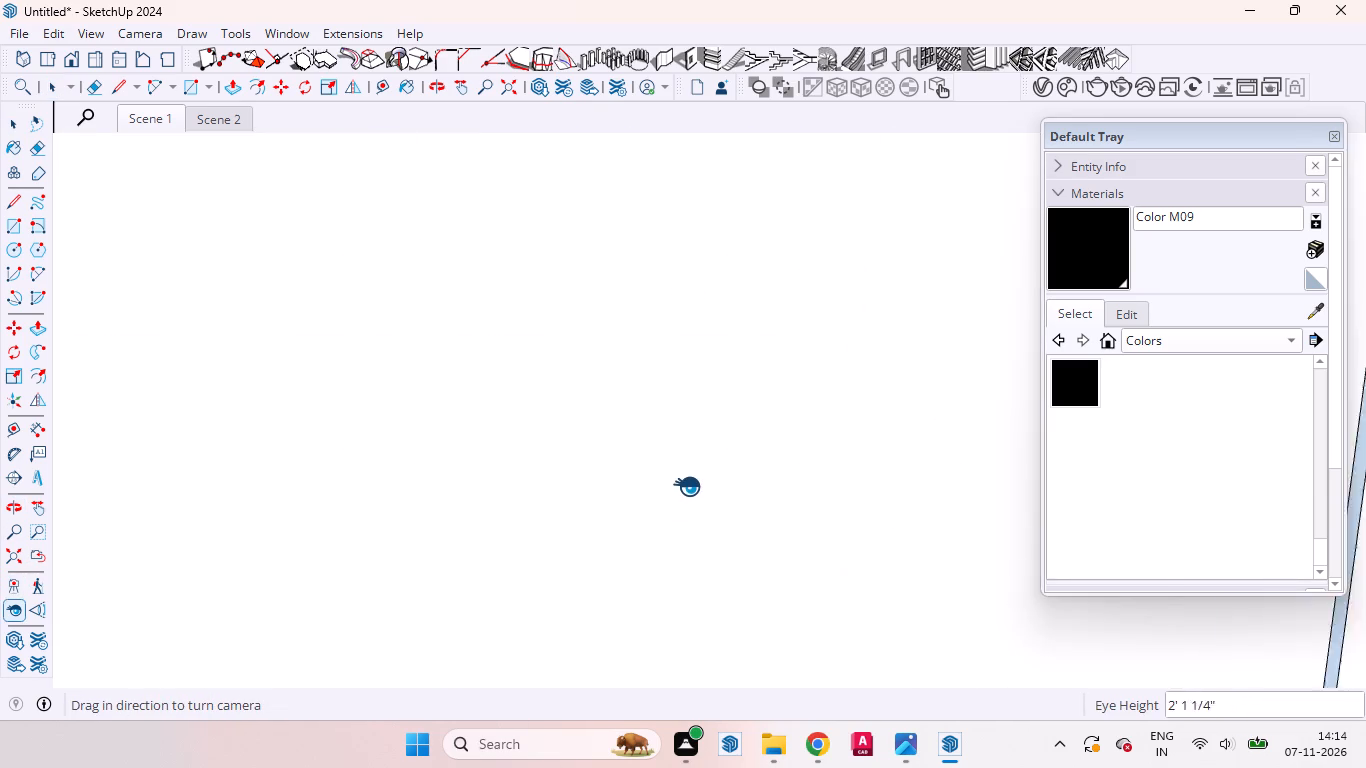
type("5'")
key("Return")
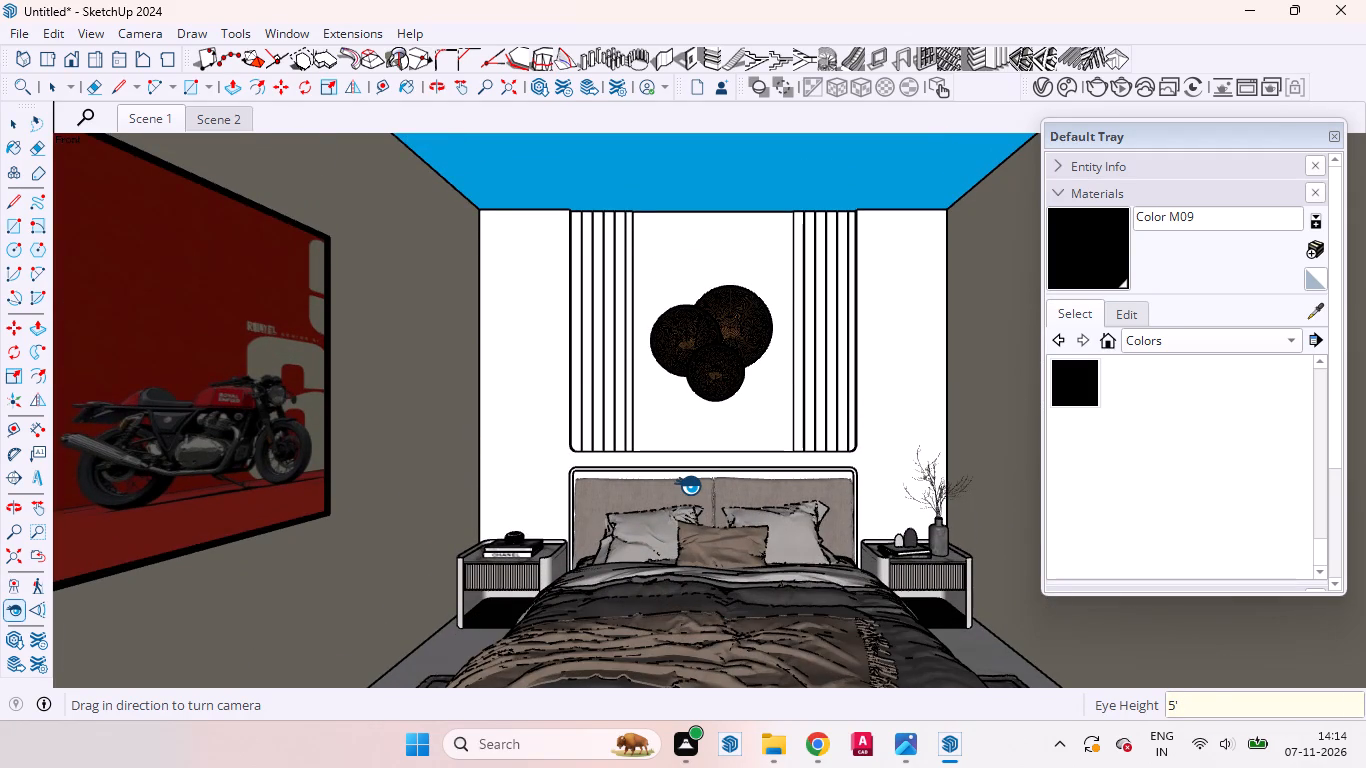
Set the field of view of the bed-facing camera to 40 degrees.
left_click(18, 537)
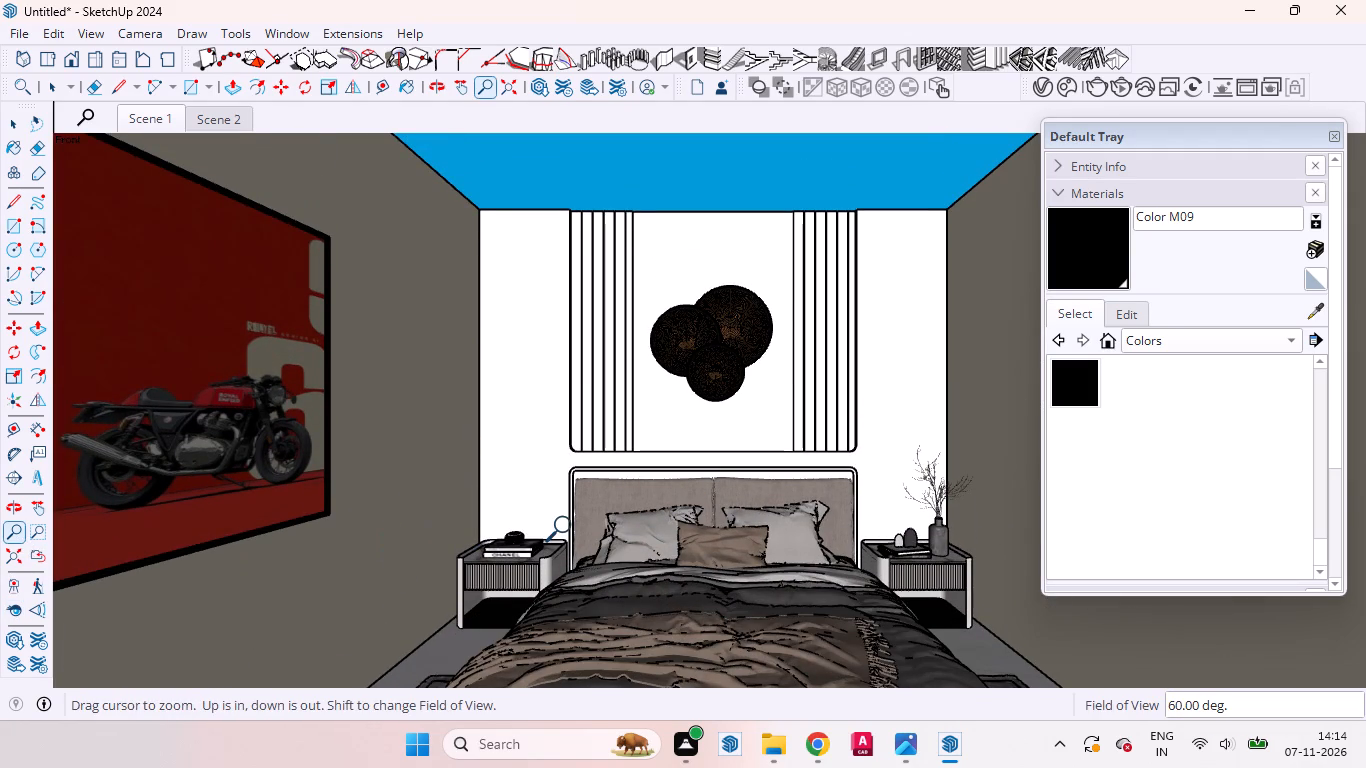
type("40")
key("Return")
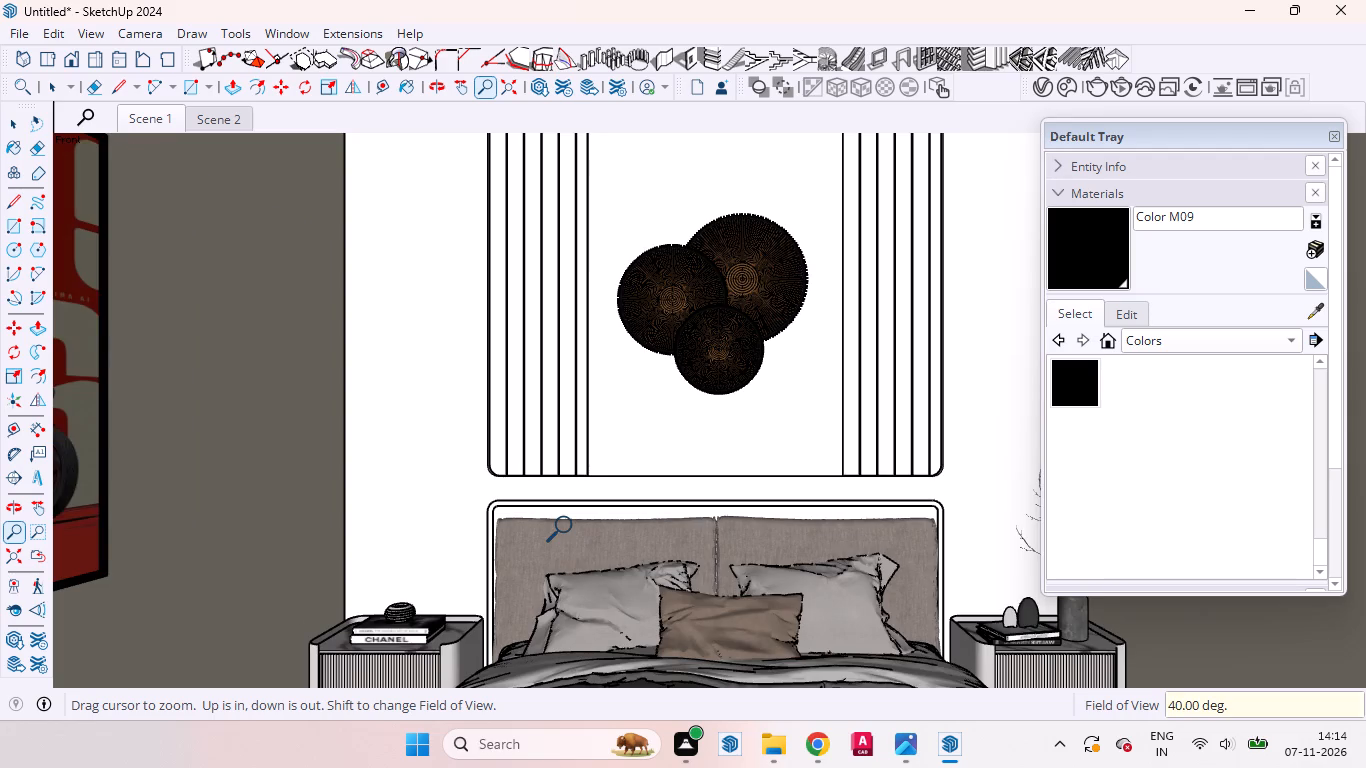
Set the field of view of the bed-facing camera to 55 degrees.
type("55")
key("Return")
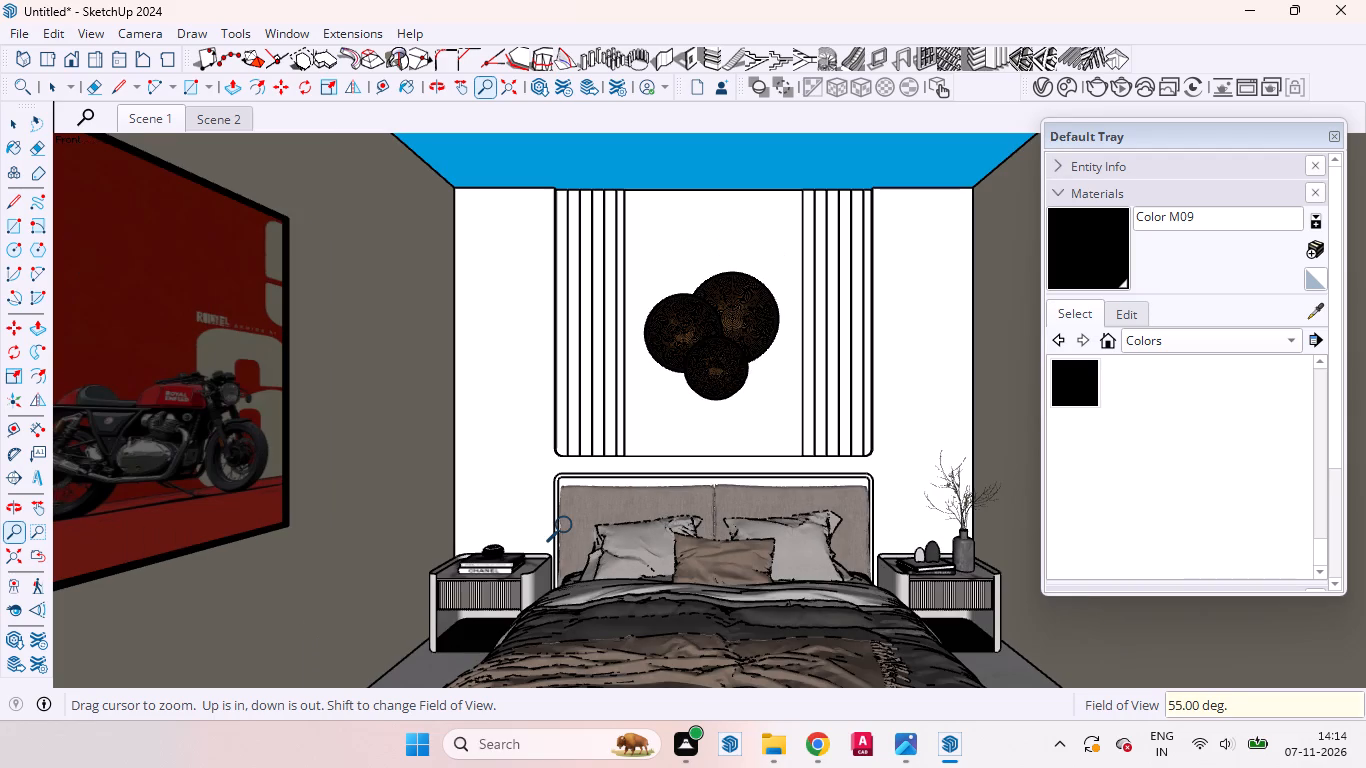
Save the current 55-degree bed-facing camera view as a new scene directly after Scene 1.
key("space")
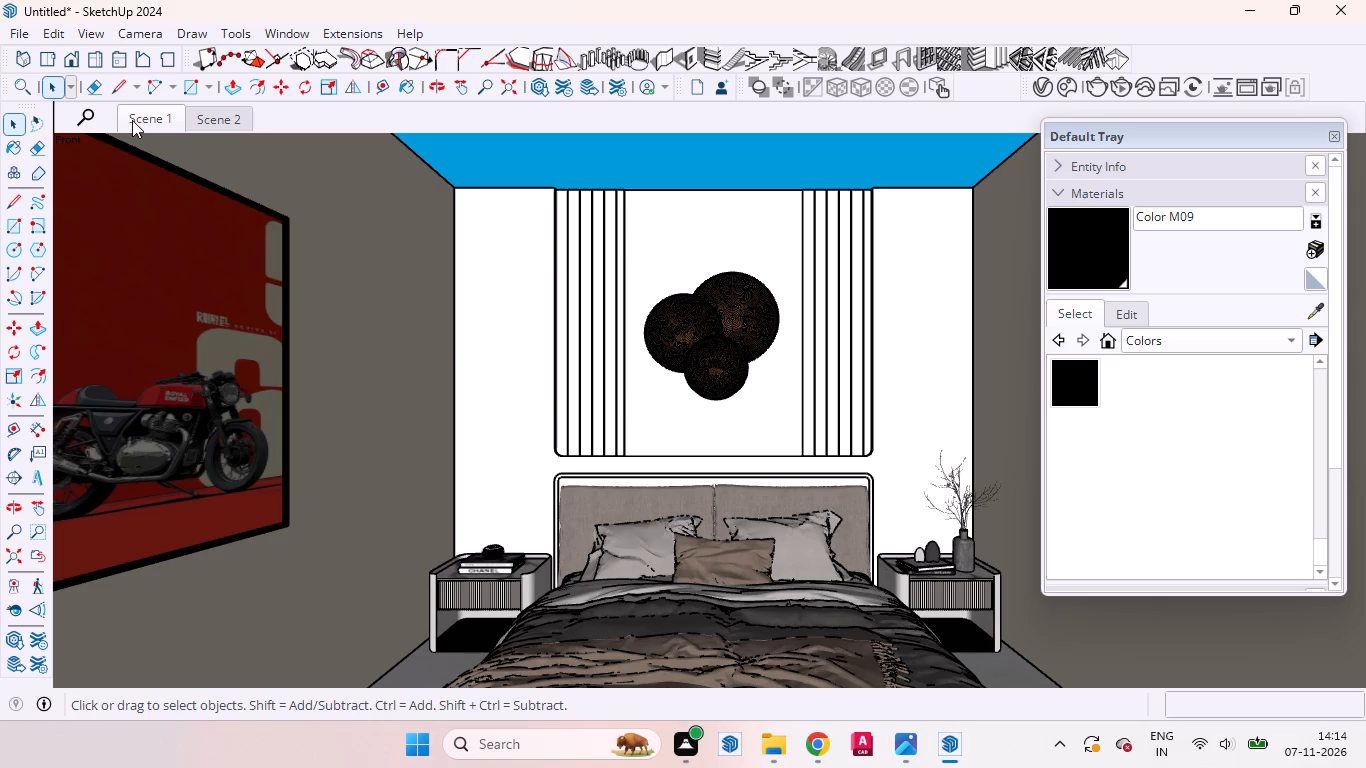
right_click(132, 120)
left_click(168, 140)
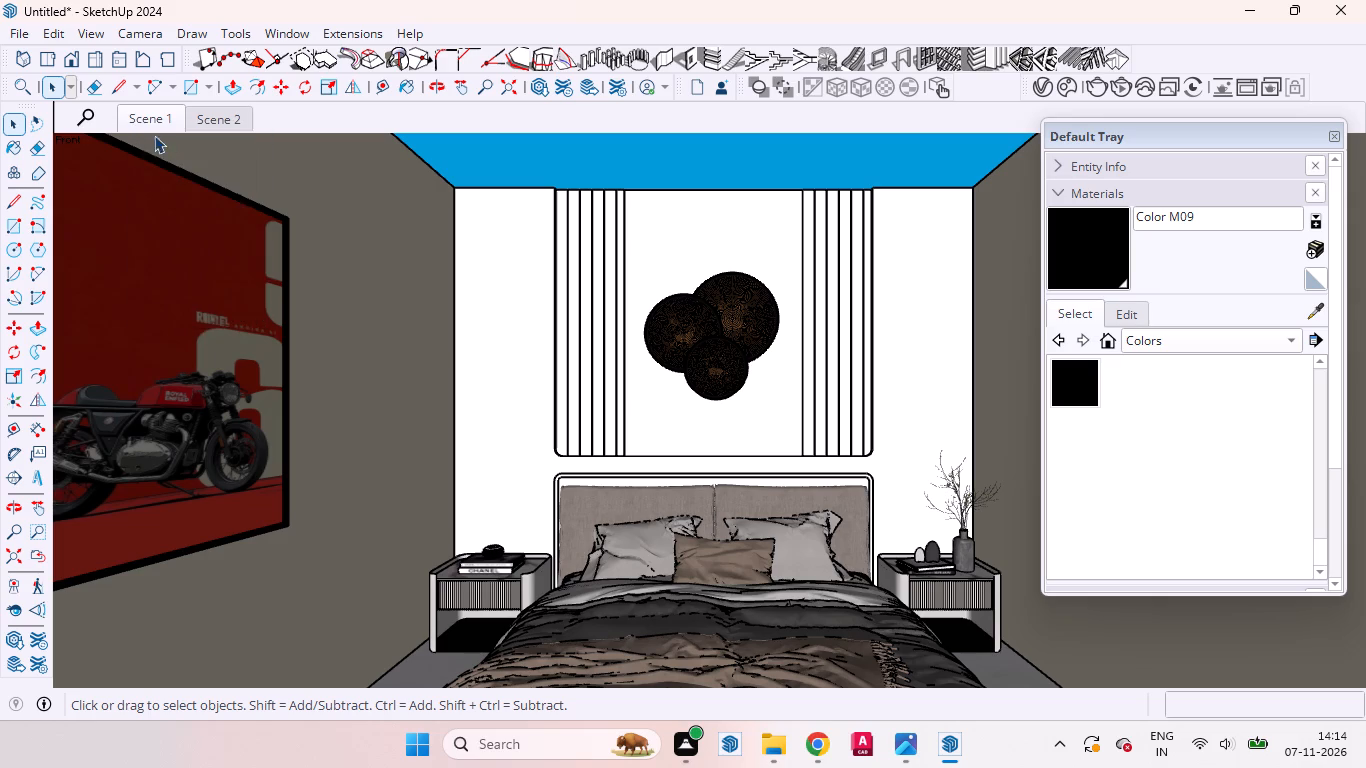
right_click(159, 116)
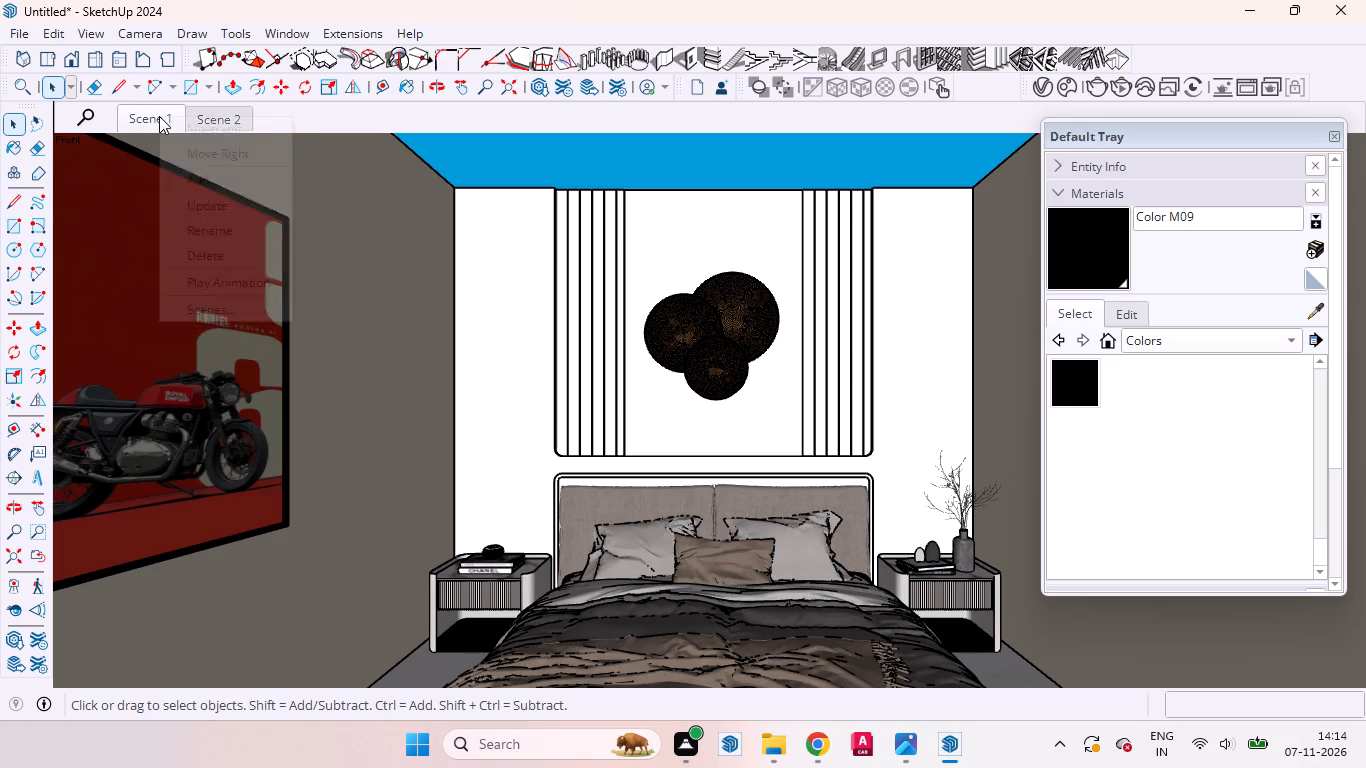
left_click(205, 178)
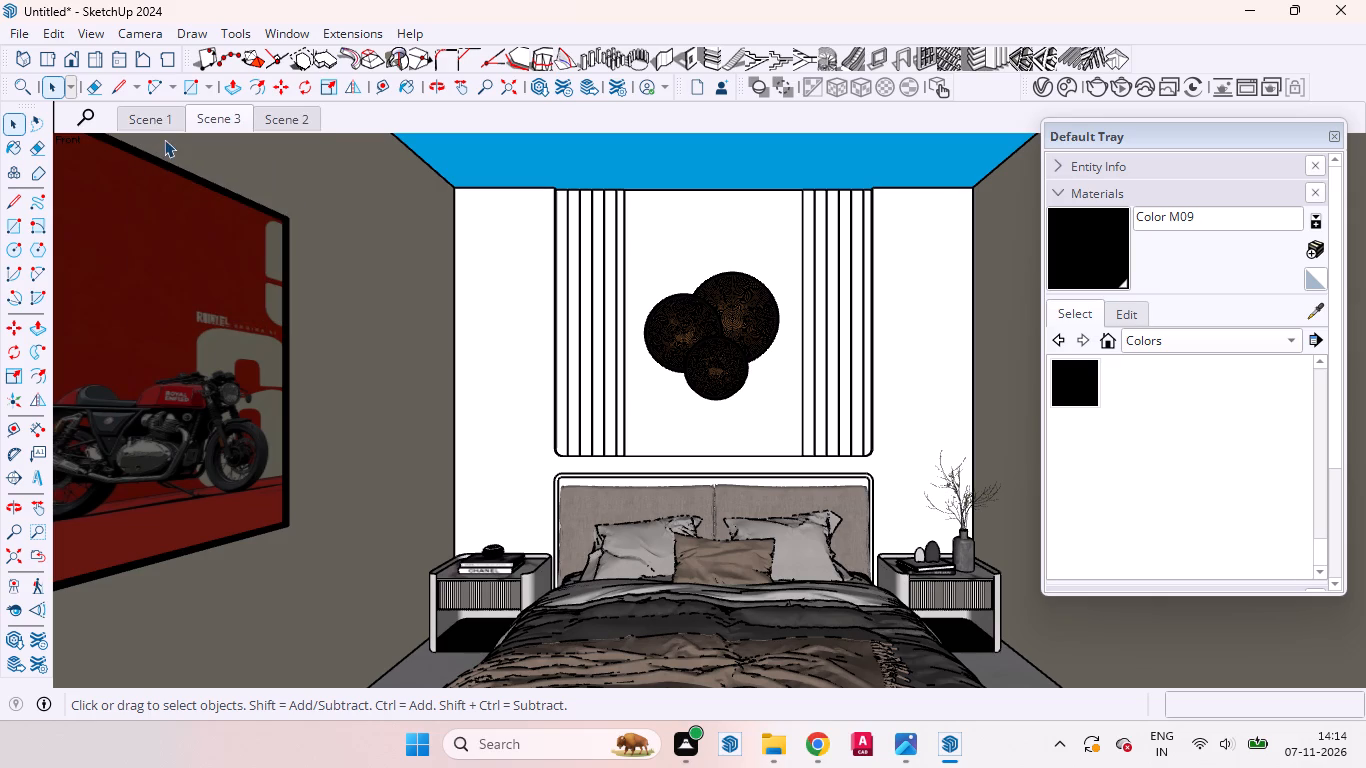
left_click(197, 114)
Reorder the scenes by moving Scene 1 one place back, behind the new bed-wall scene.
left_click(147, 124)
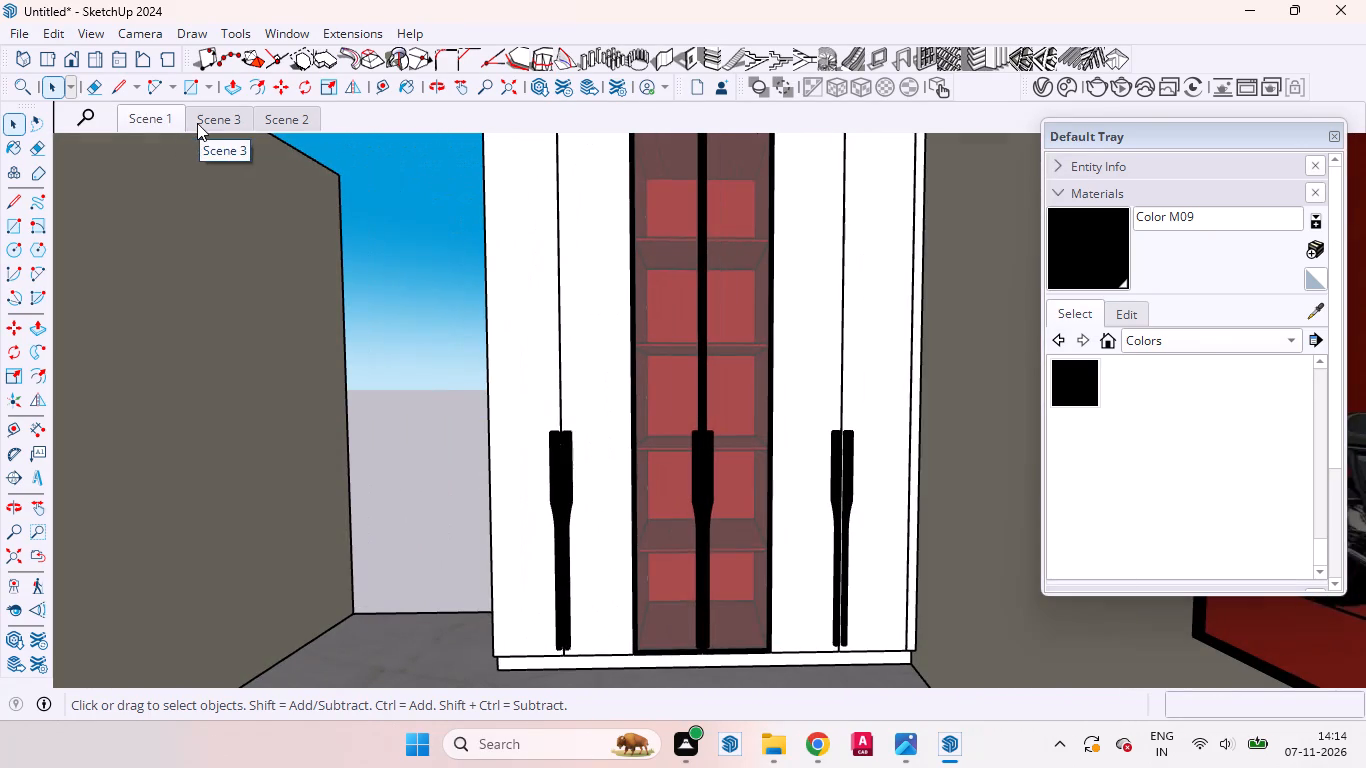
right_click(182, 124)
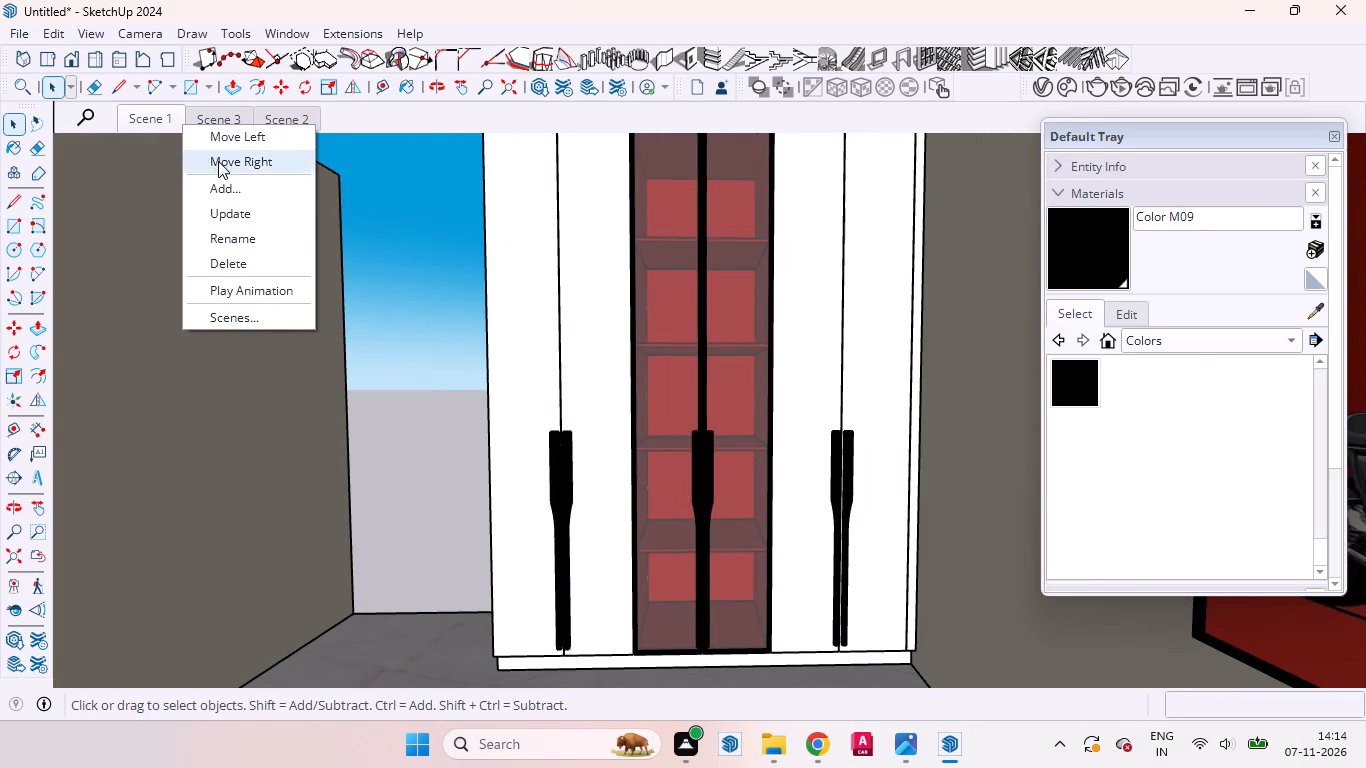
left_click(218, 161)
Compare the saved bed-wall and wardrobe views by switching through all three scenes, ending on Scene 1.
left_click(158, 126)
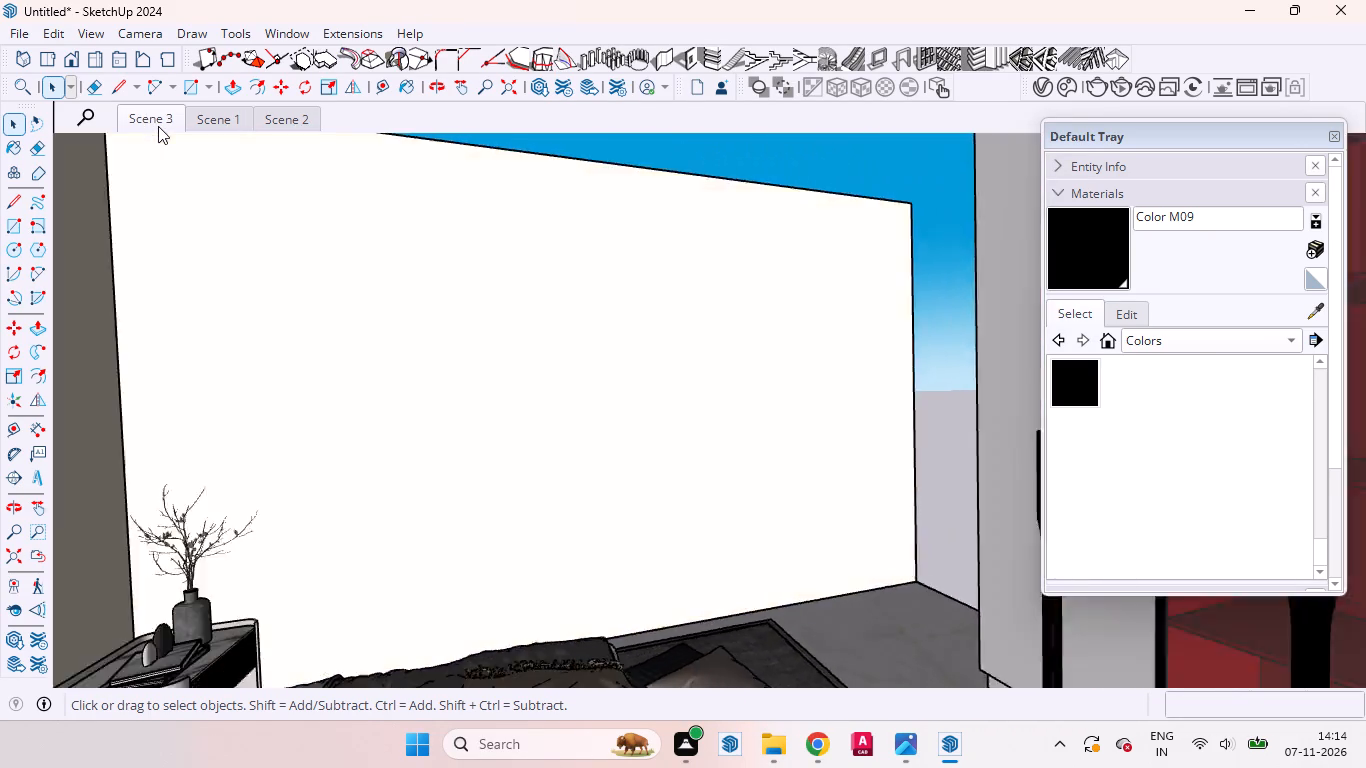
left_click(187, 116)
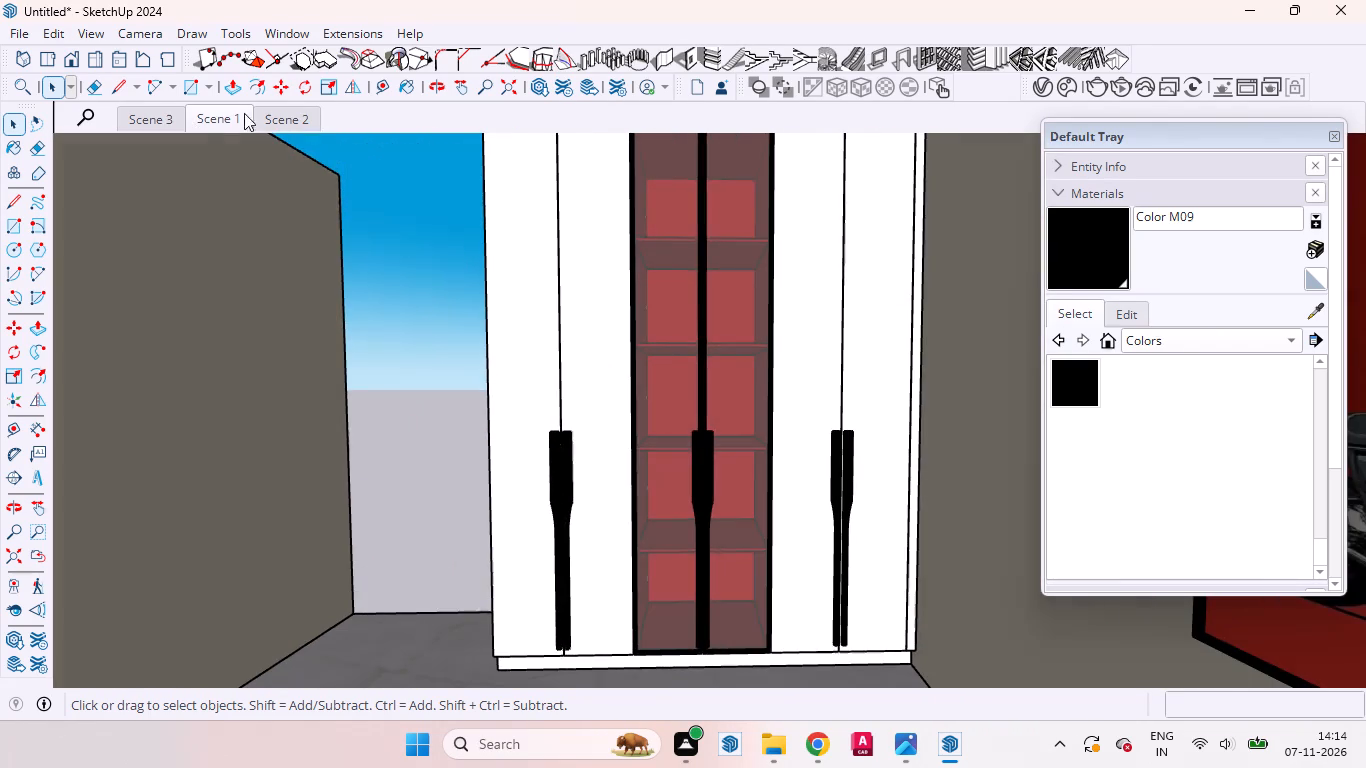
left_click(290, 113)
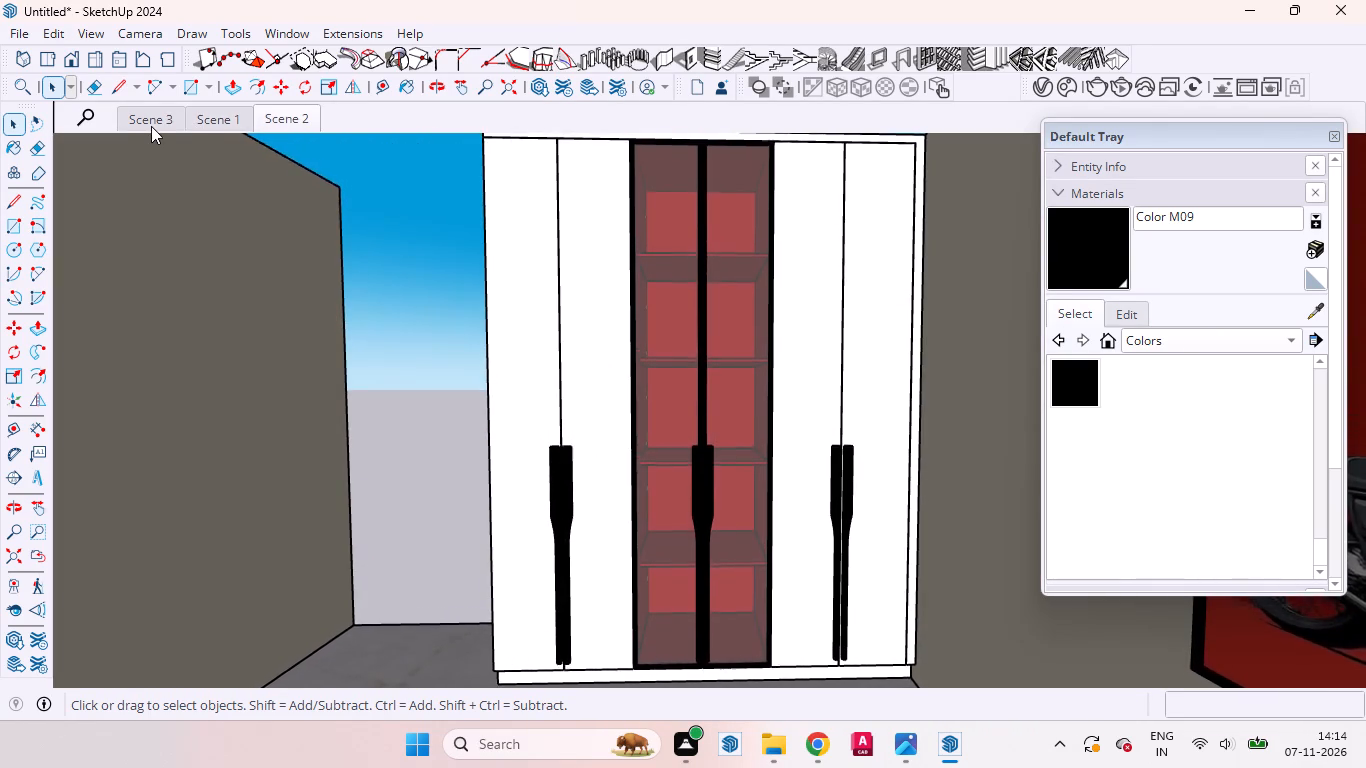
left_click(151, 126)
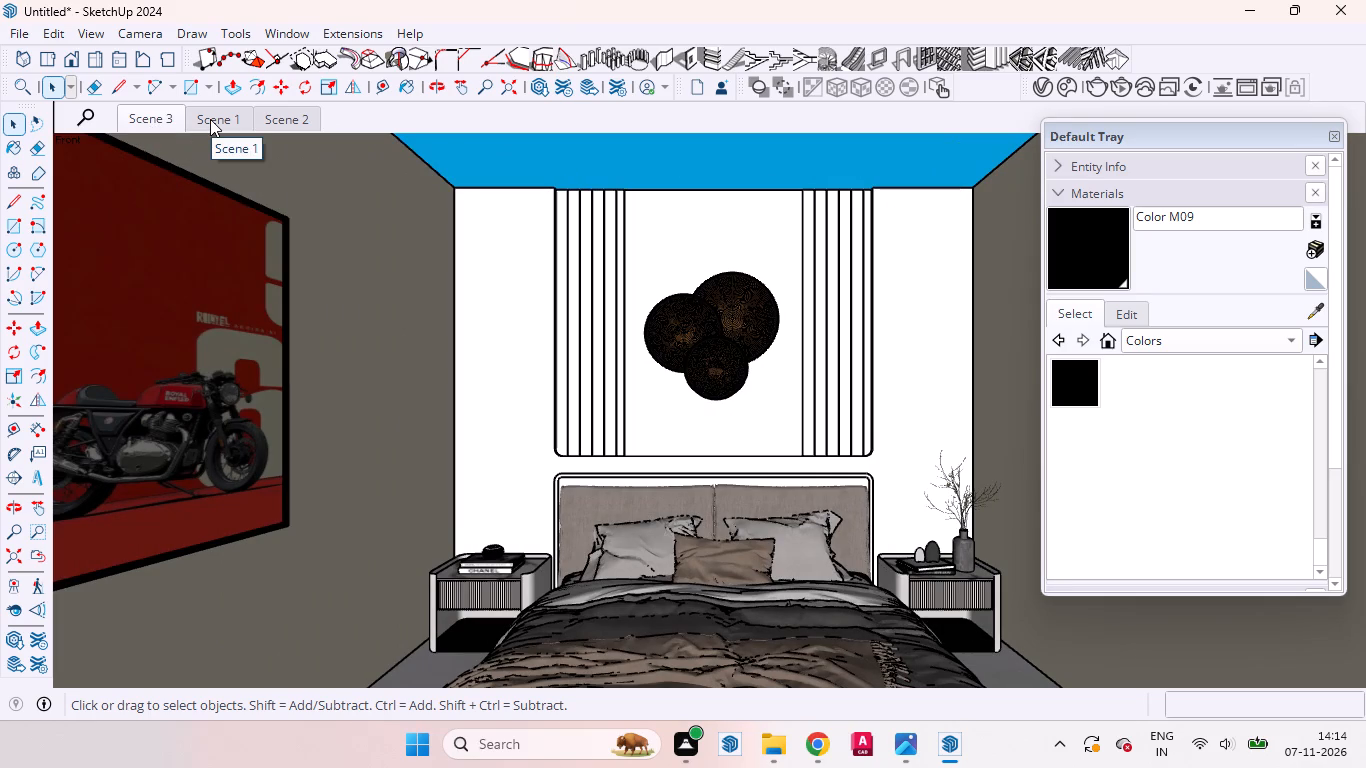
left_click(210, 119)
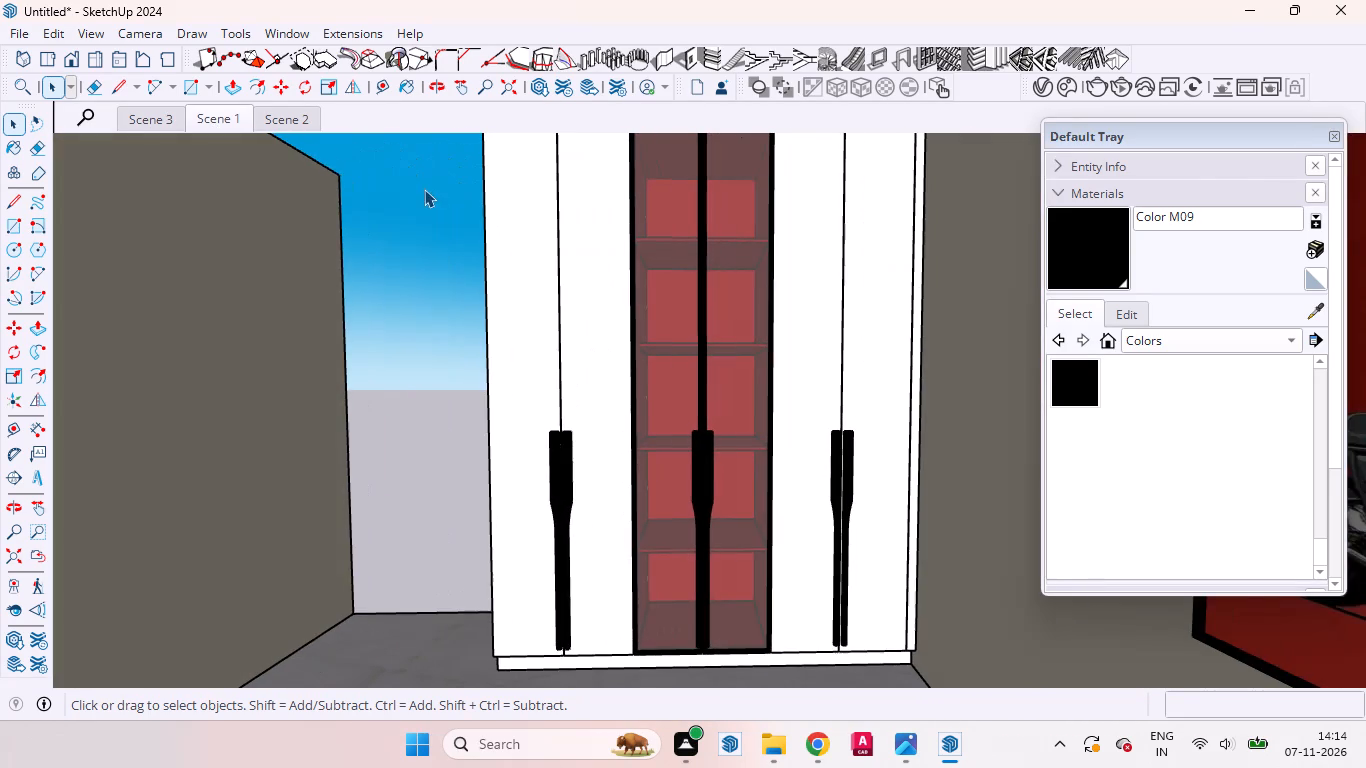
middle_click(426, 210)
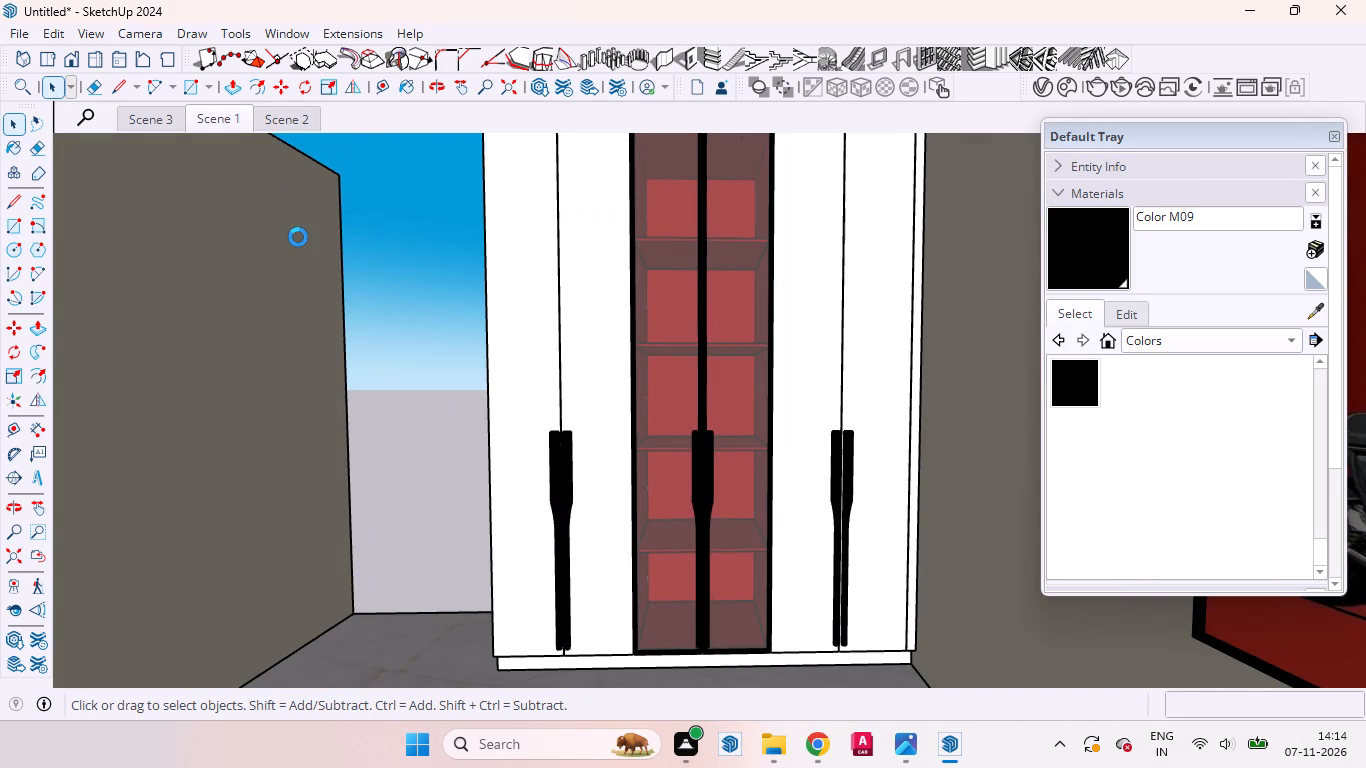
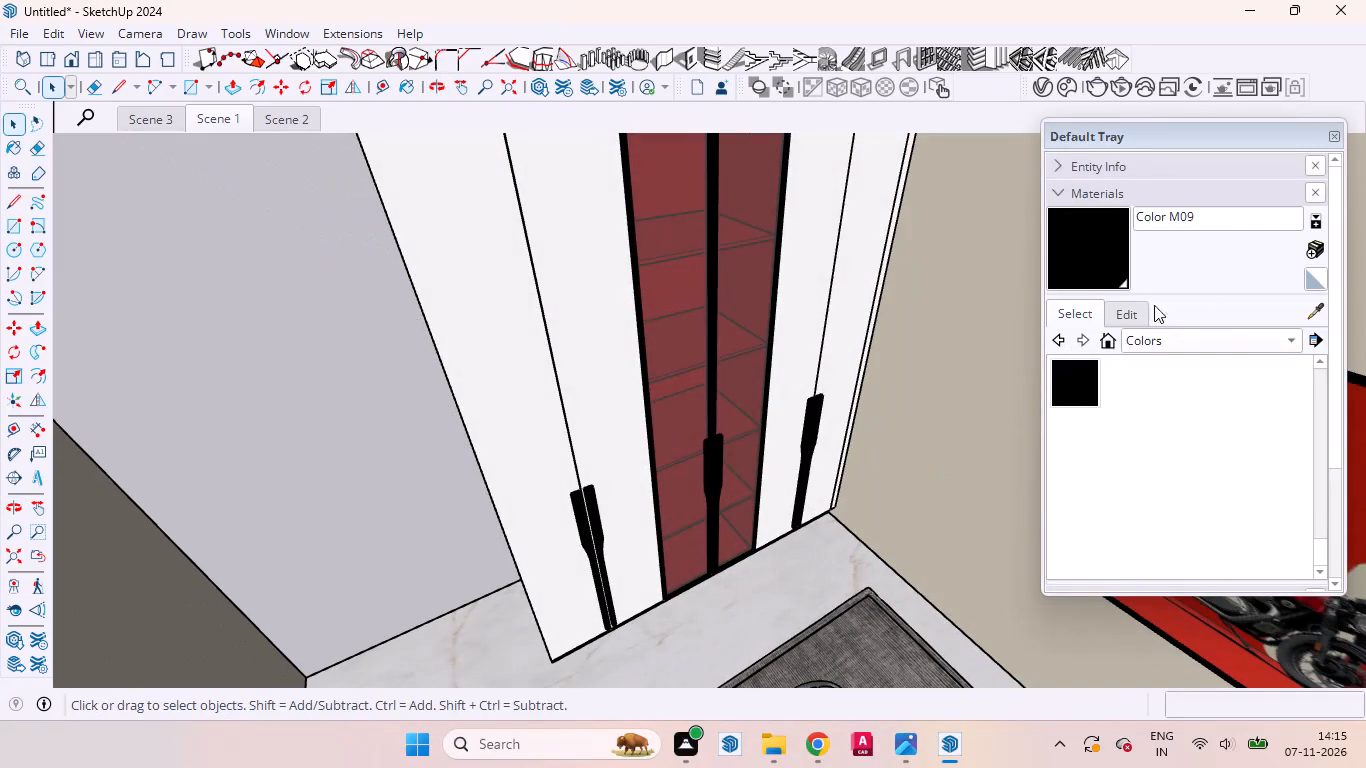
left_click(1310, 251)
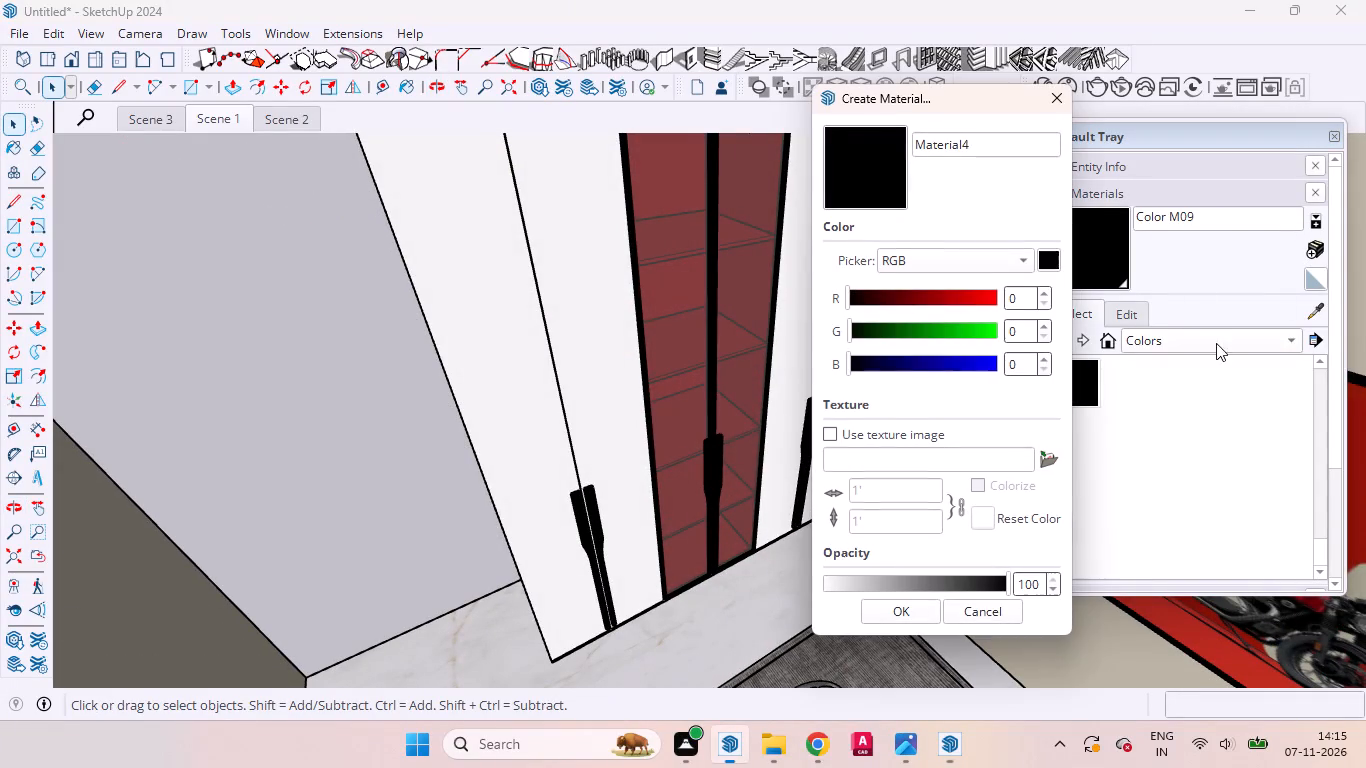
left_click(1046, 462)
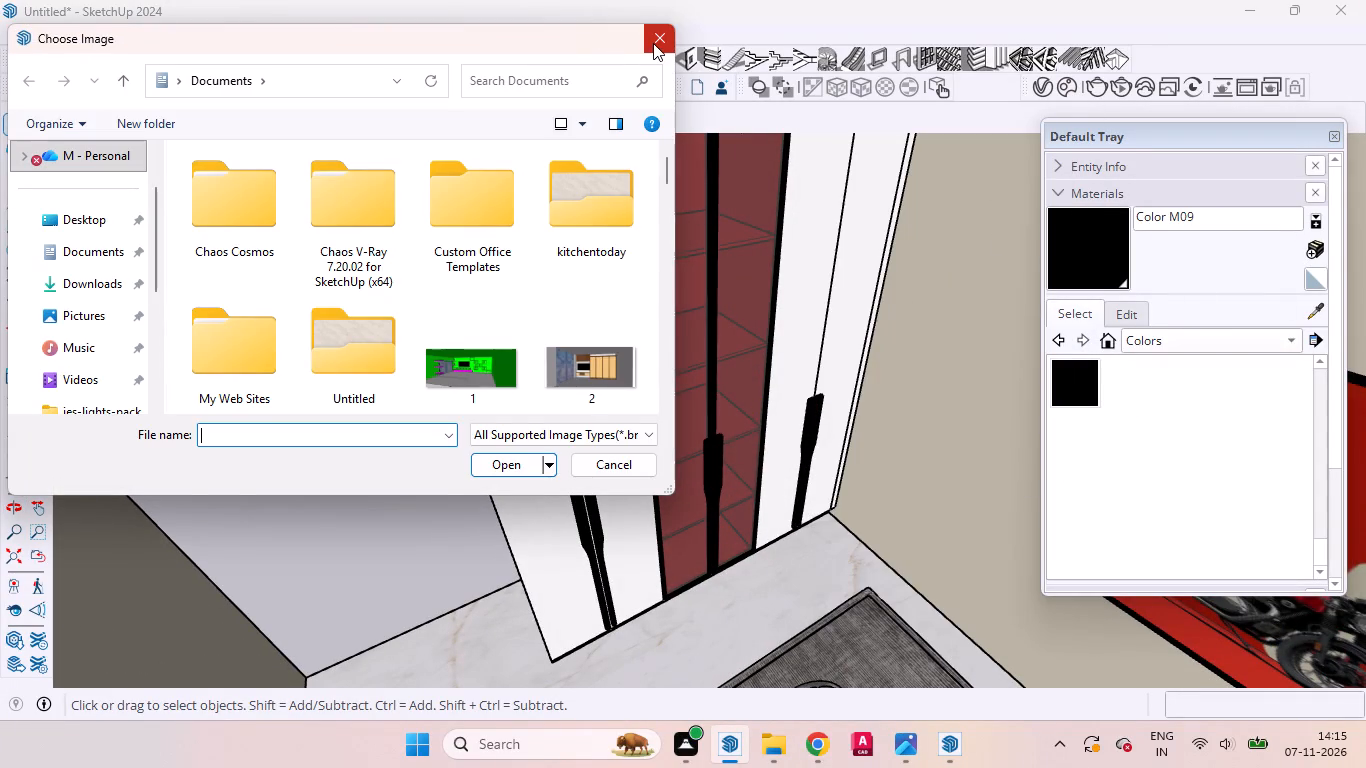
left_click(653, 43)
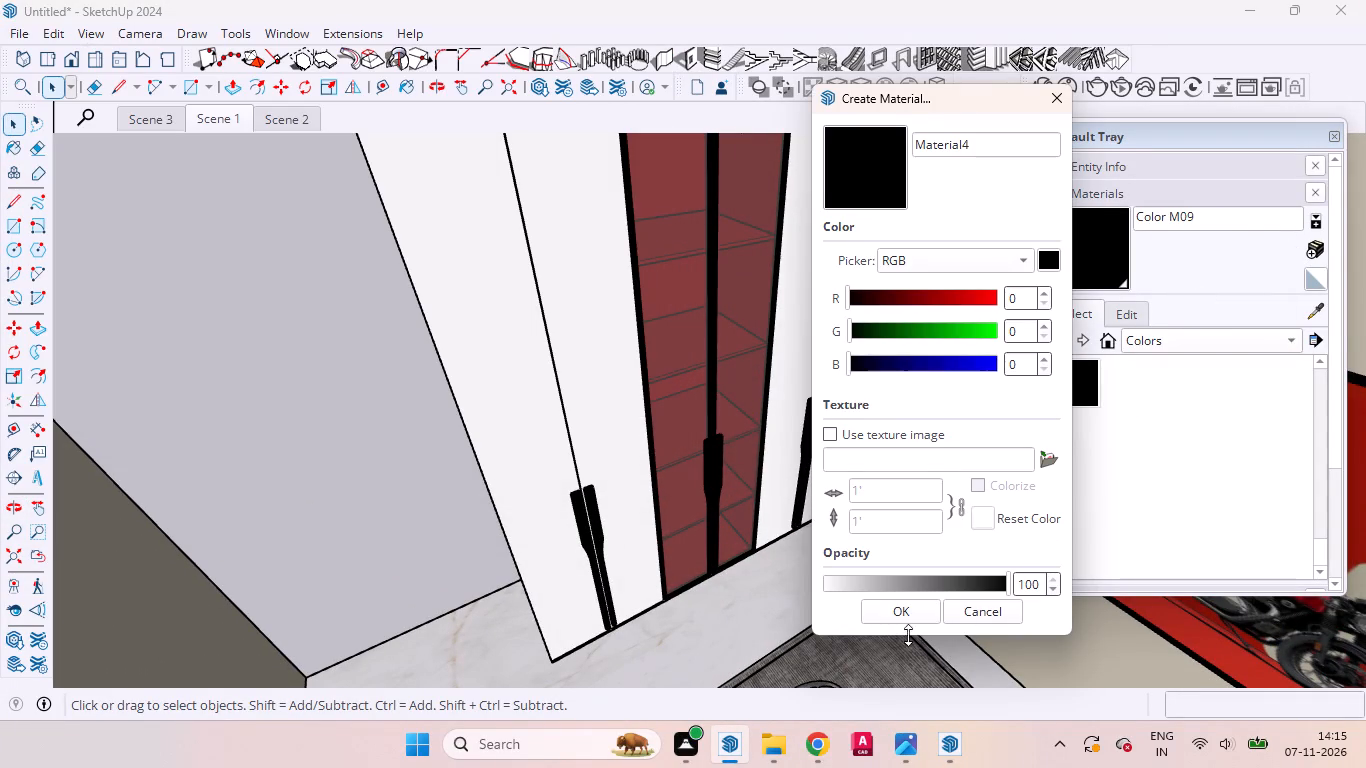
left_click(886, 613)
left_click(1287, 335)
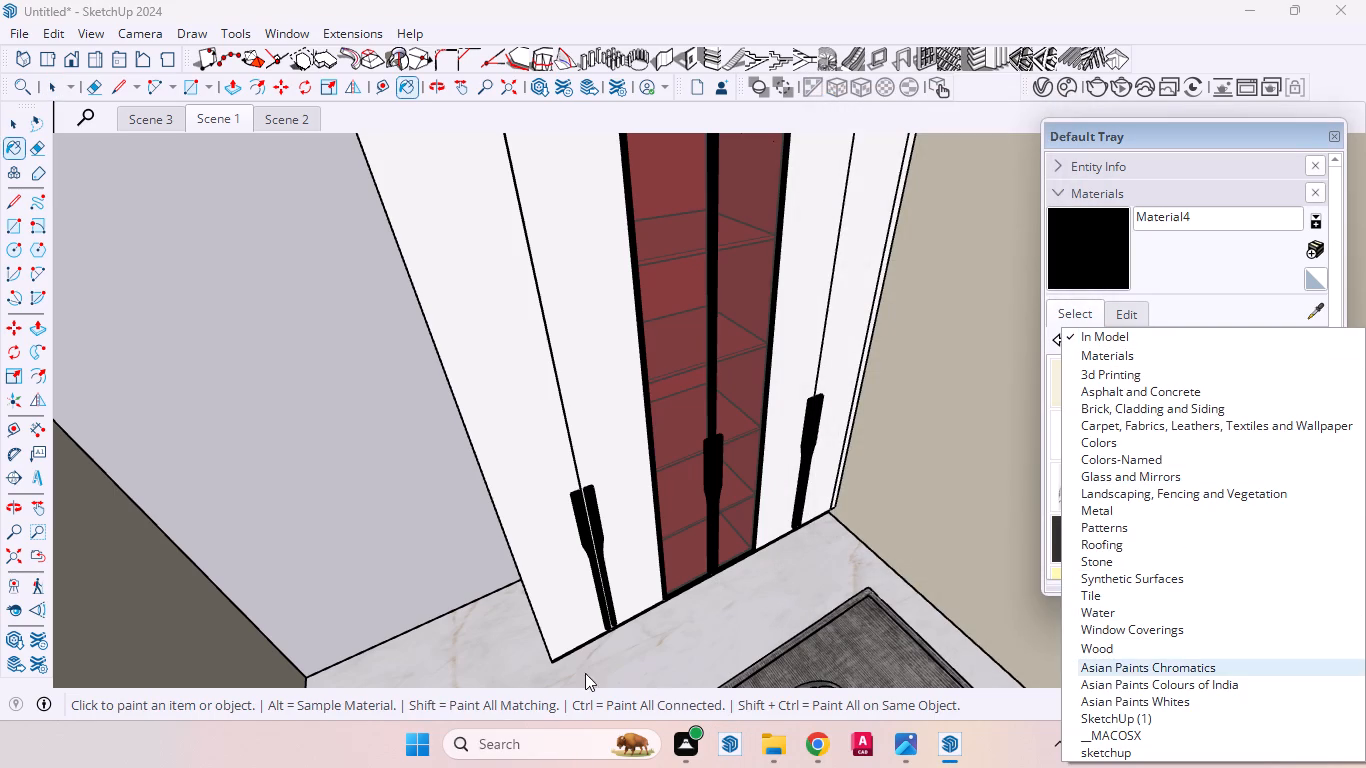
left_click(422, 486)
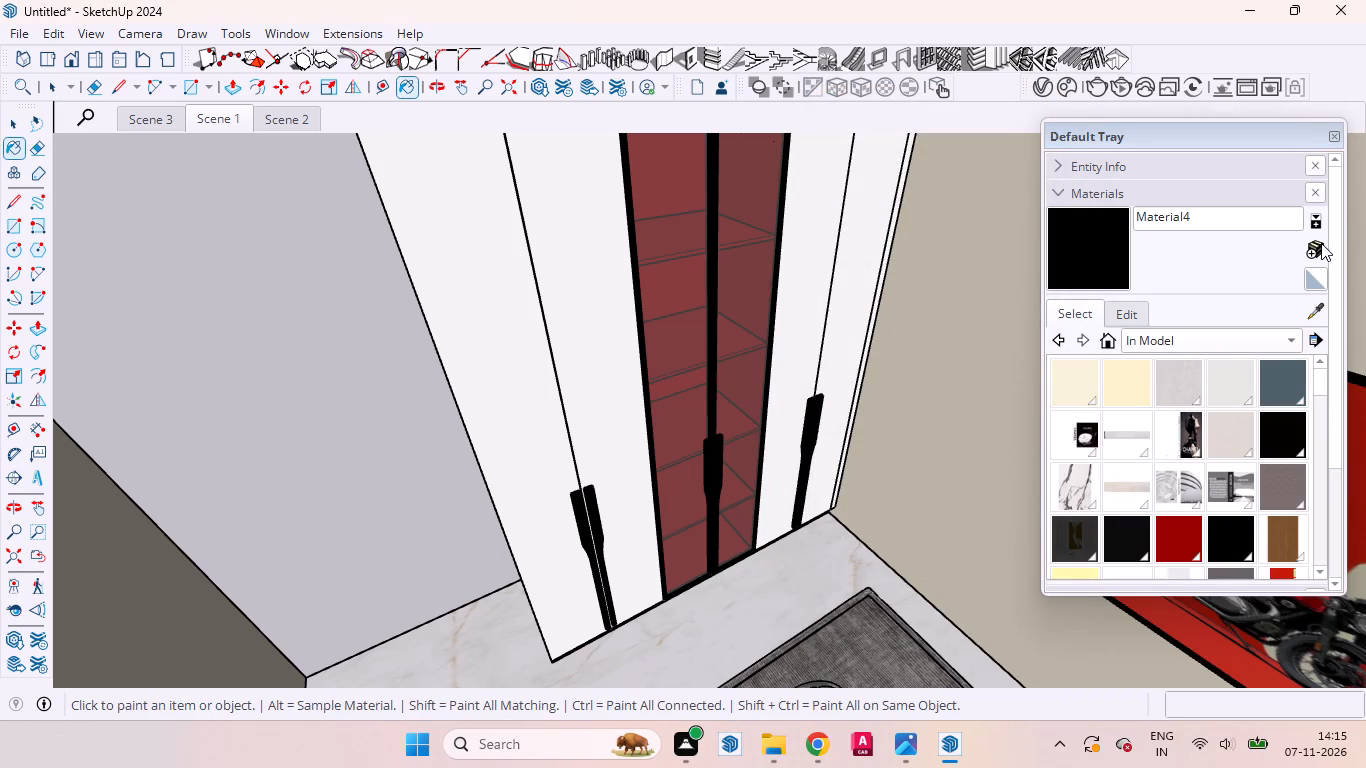
Create a new material using the SAGA GREEN image from the Downloads folder as its texture.
left_click(1321, 243)
left_click(1044, 456)
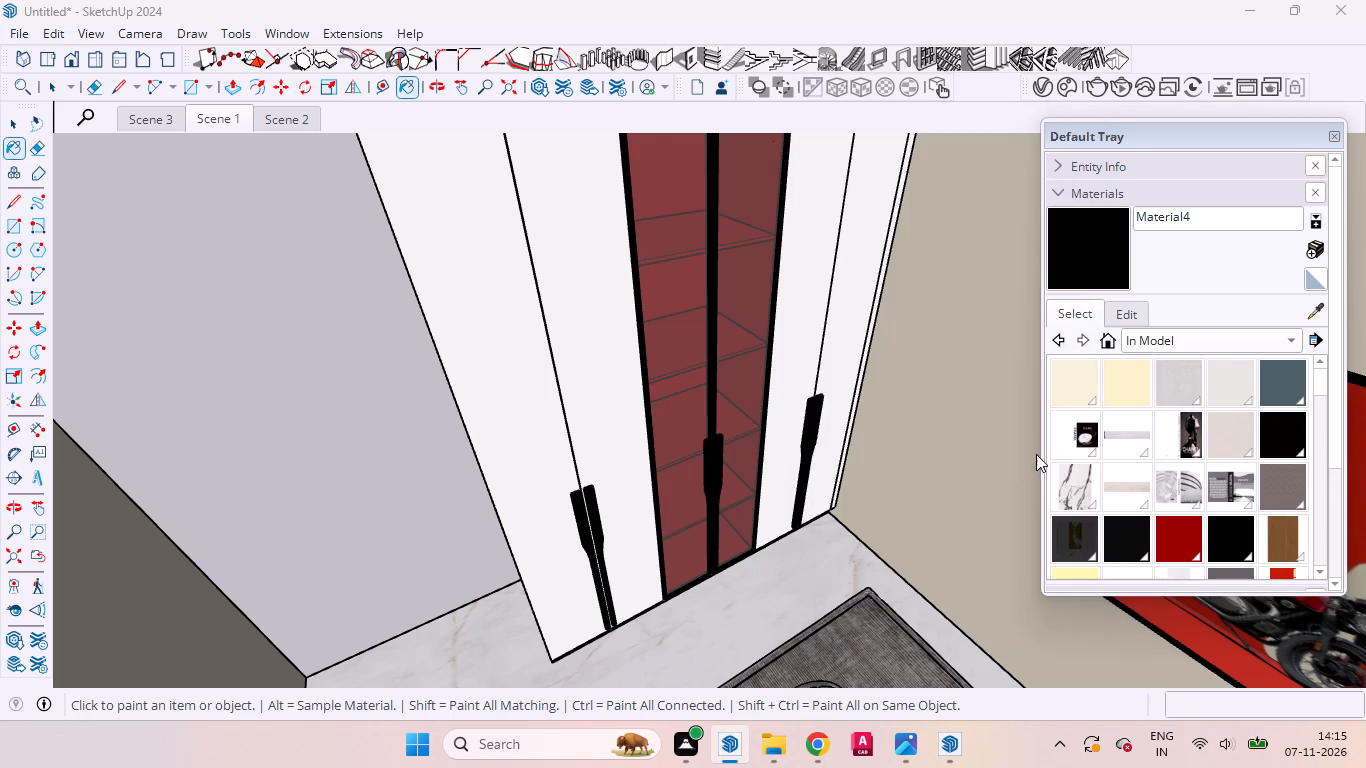
scroll(156, 316, "down", 5)
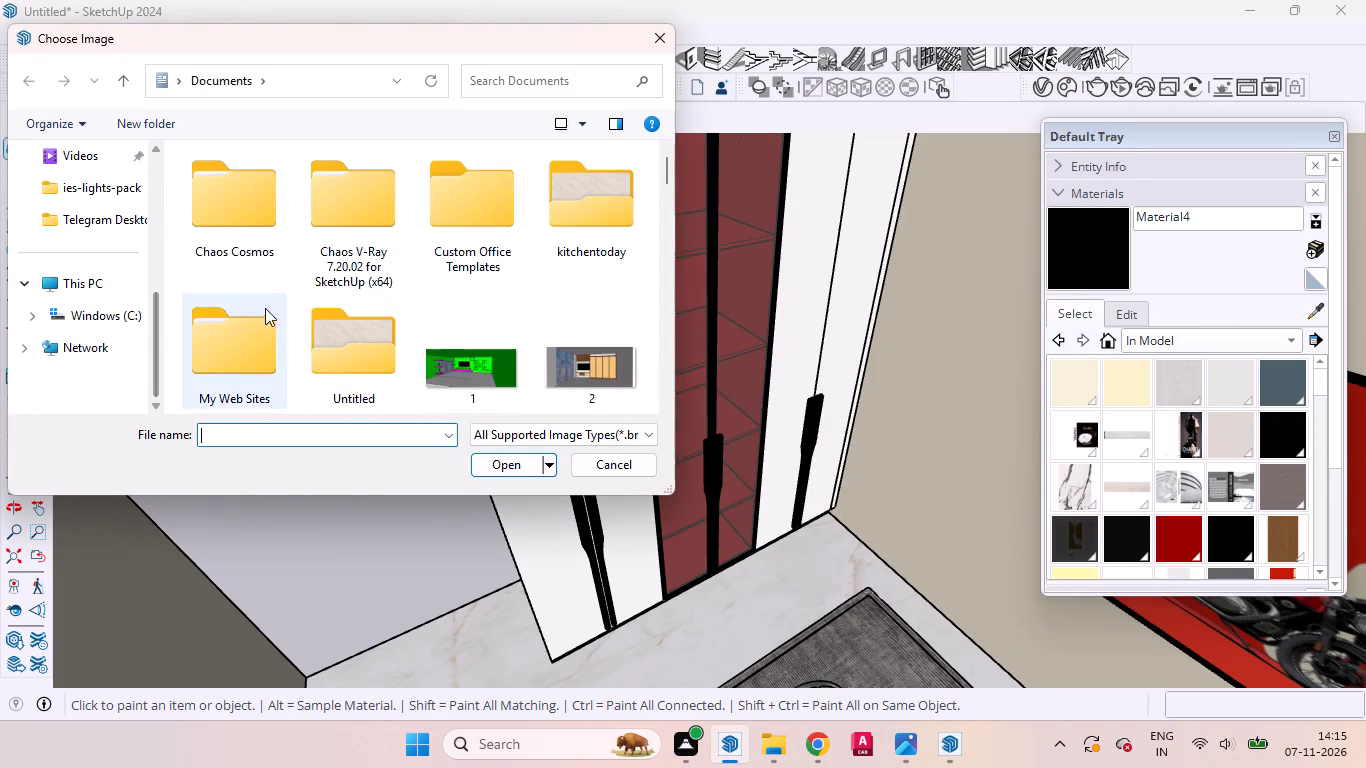
scroll(265, 308, "down", 9)
scroll(27, 214, "up", 2)
scroll(27, 212, "down", 2)
scroll(28, 212, "up", 2)
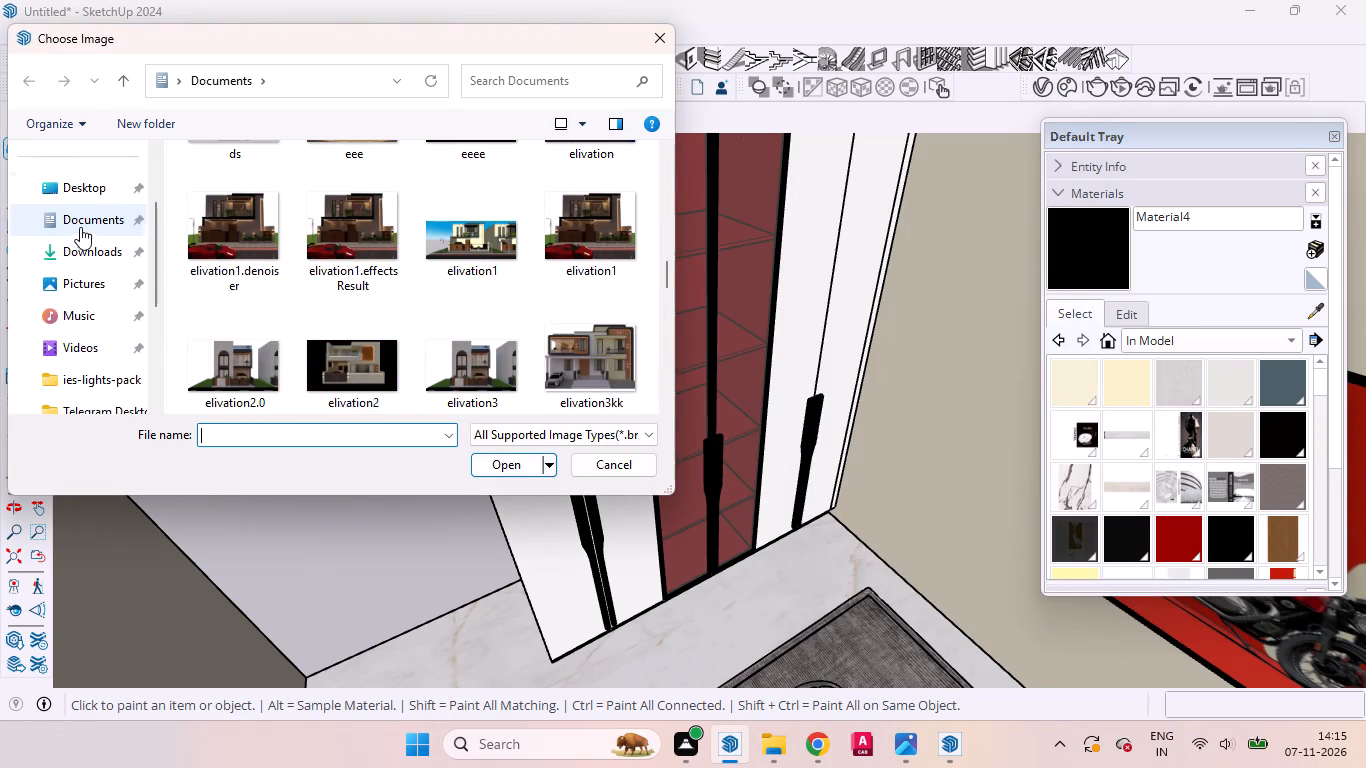
left_click(86, 246)
scroll(365, 241, "down", 6)
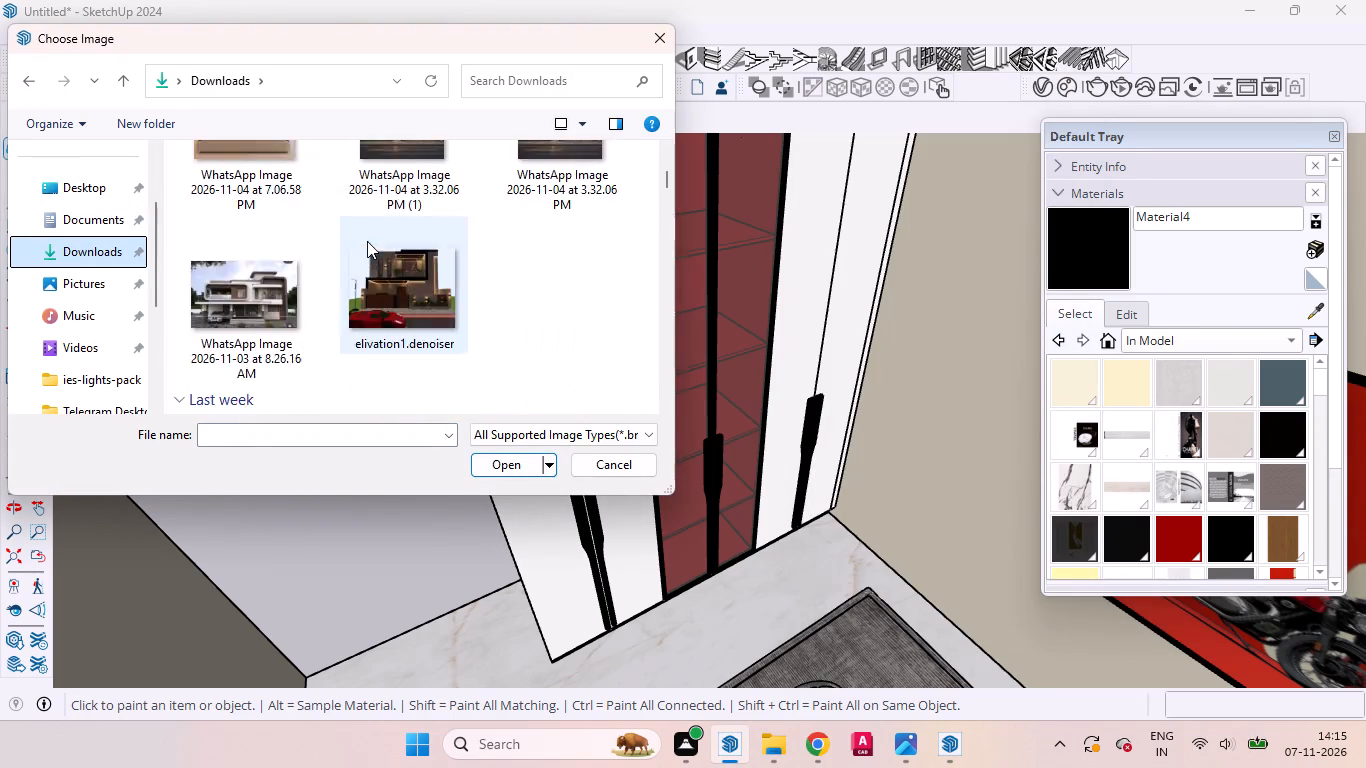
scroll(367, 241, "down", 12)
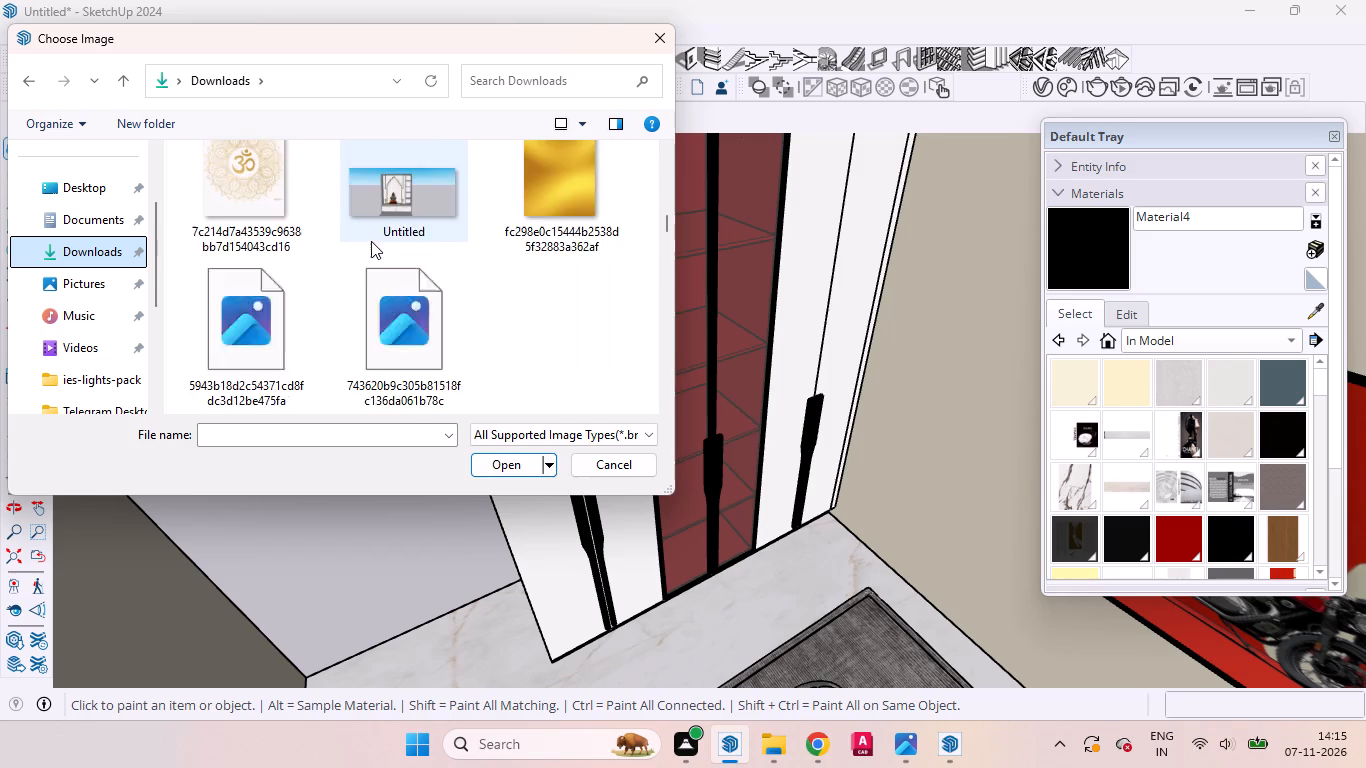
scroll(371, 241, "down", 10)
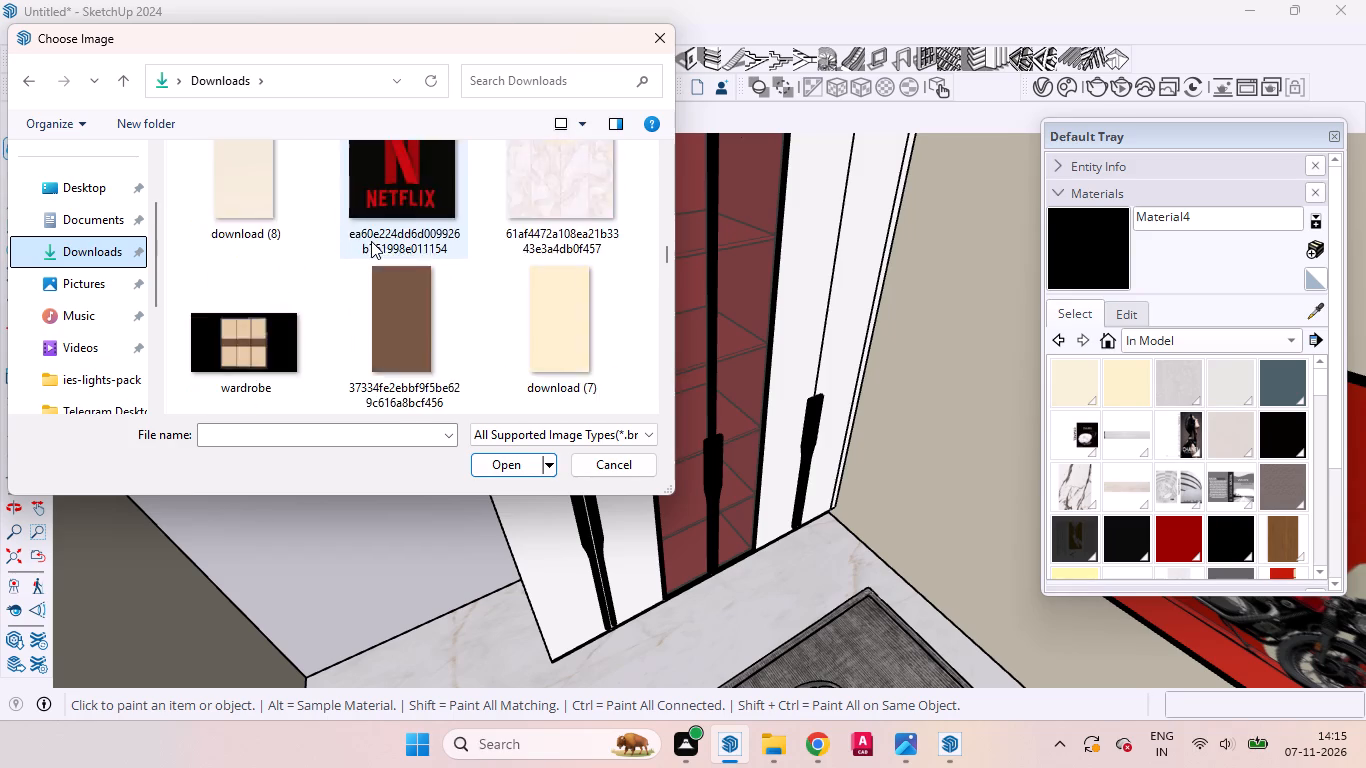
scroll(371, 241, "down", 8)
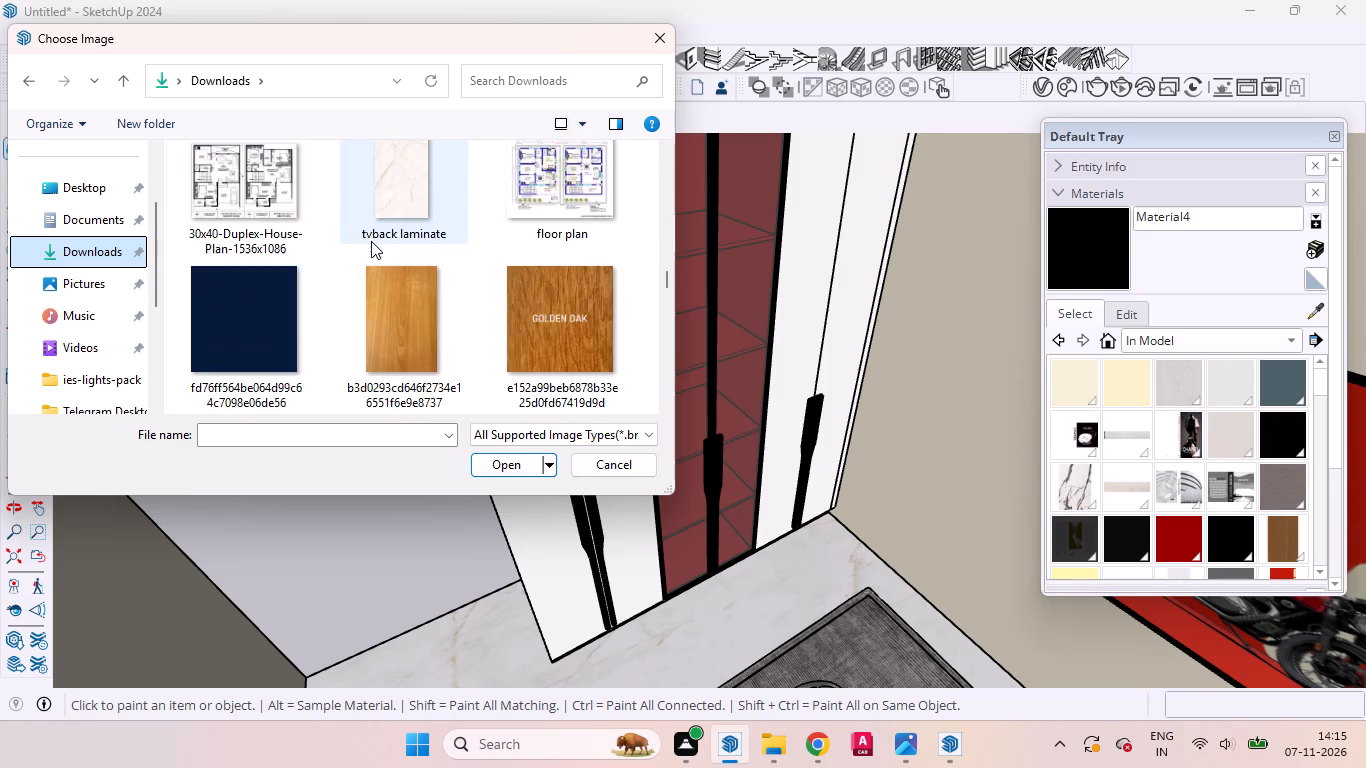
scroll(371, 241, "down", 3)
scroll(373, 244, "up", 2)
scroll(501, 252, "up", 1)
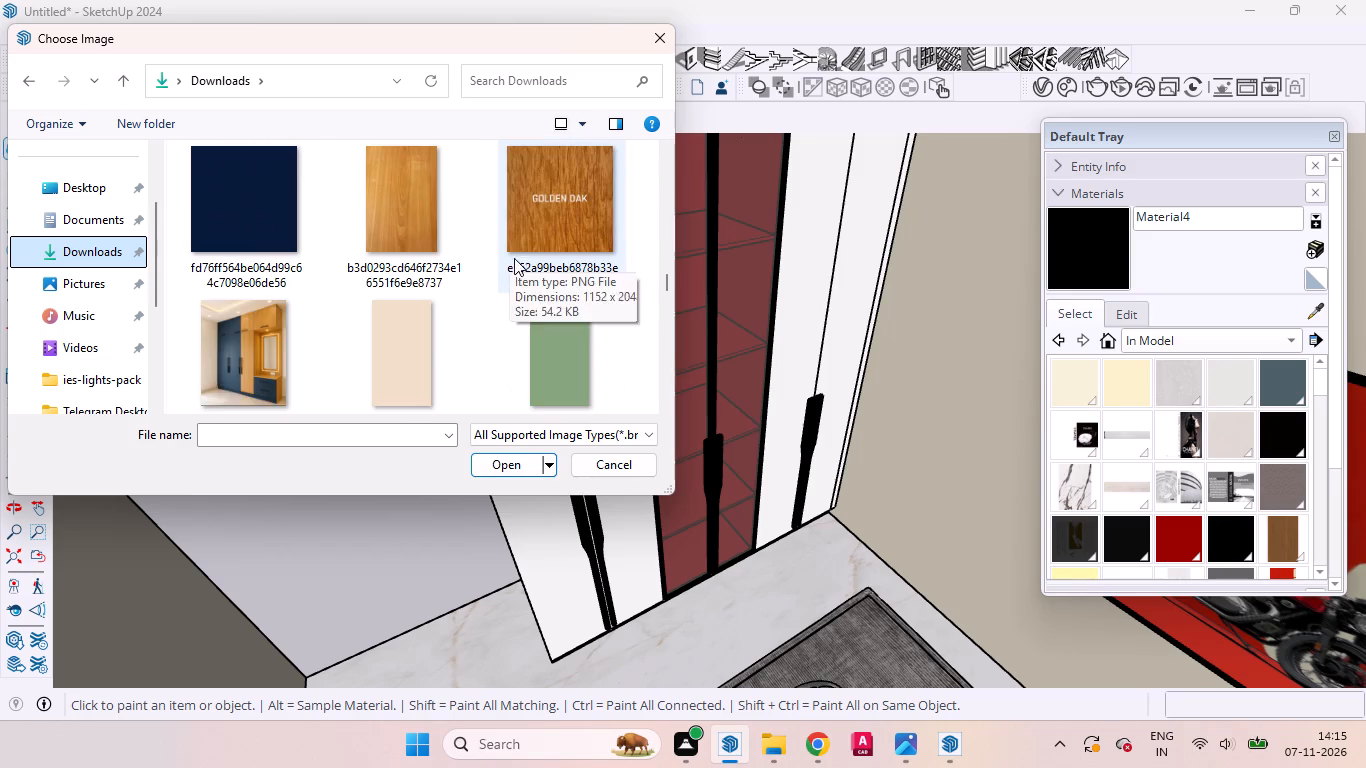
scroll(530, 297, "down", 1)
left_click(564, 321)
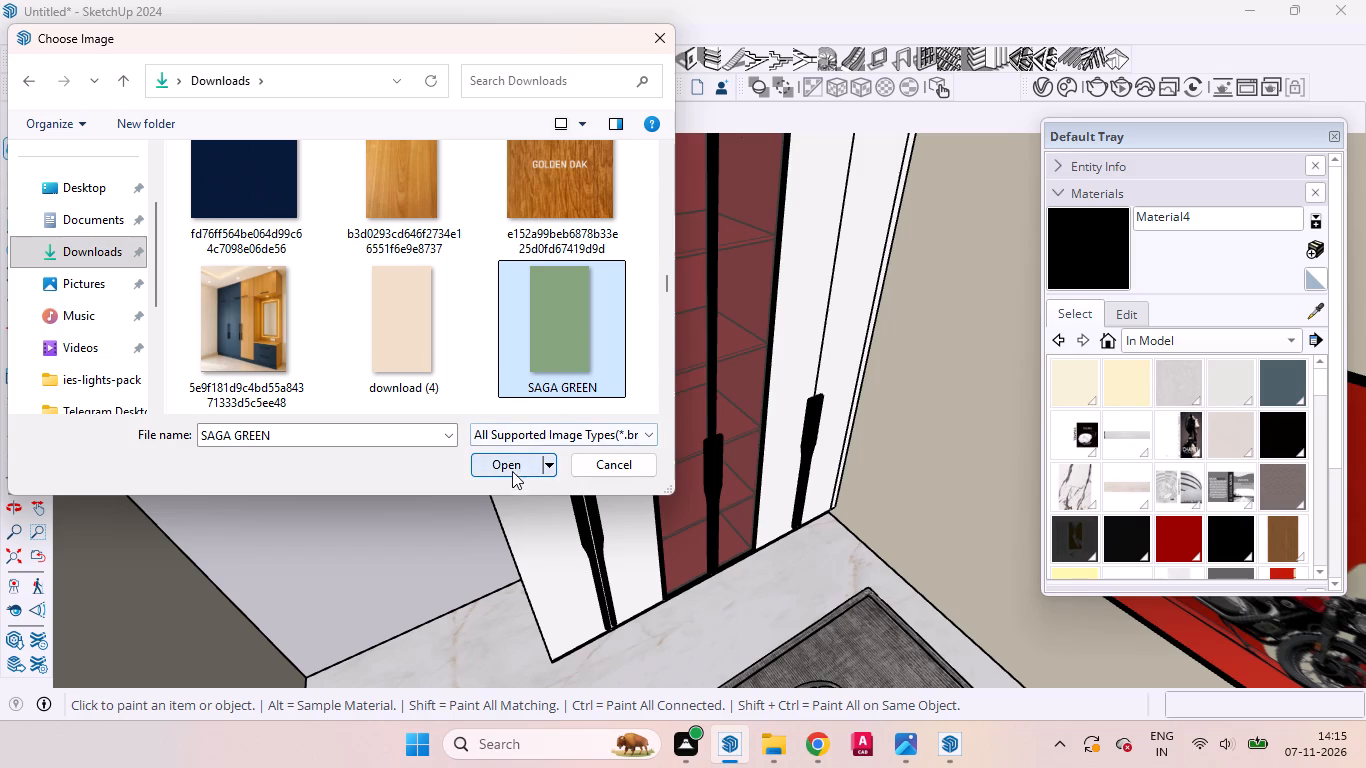
left_click(512, 470)
left_click(900, 608)
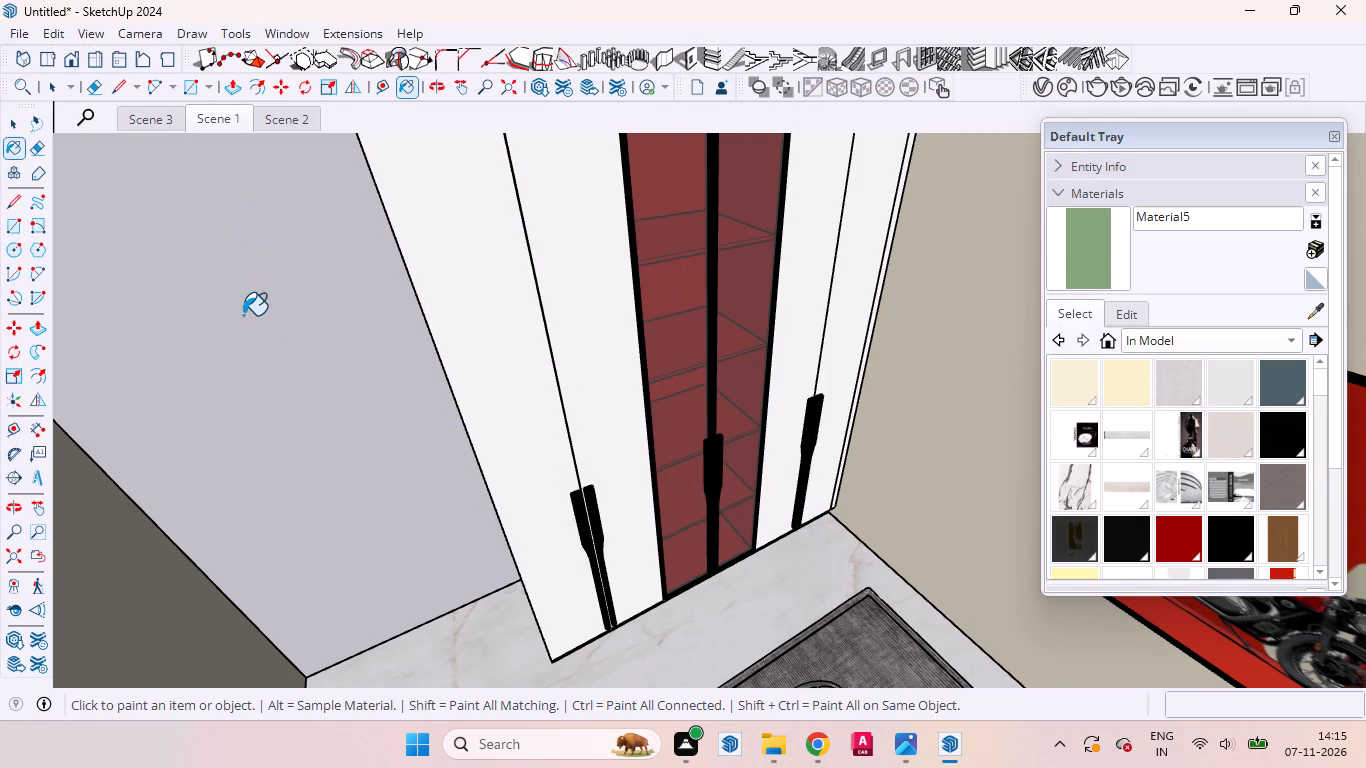
Paint the wardrobe's white doors and carcass with the new sage green material.
key("space")
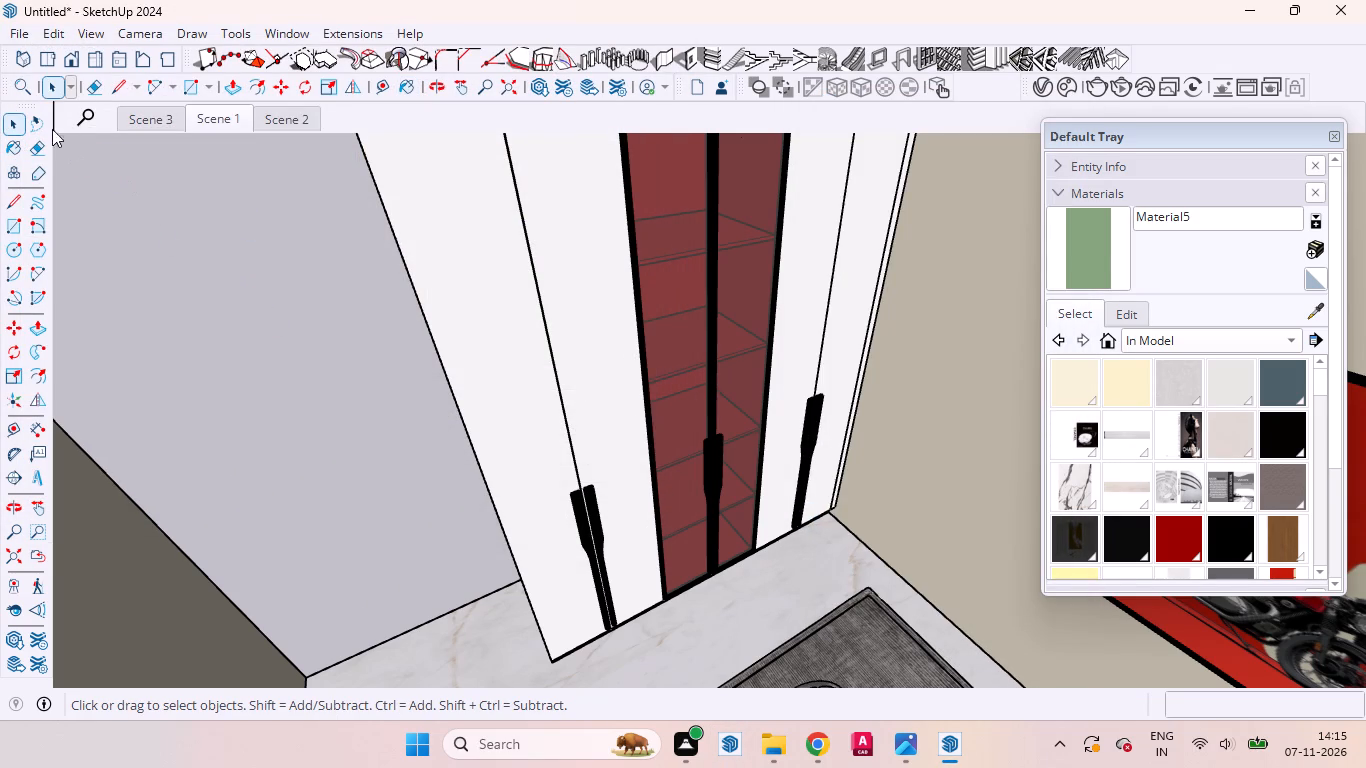
left_click(478, 309)
left_click(1083, 251)
left_click(560, 293)
left_click(598, 283)
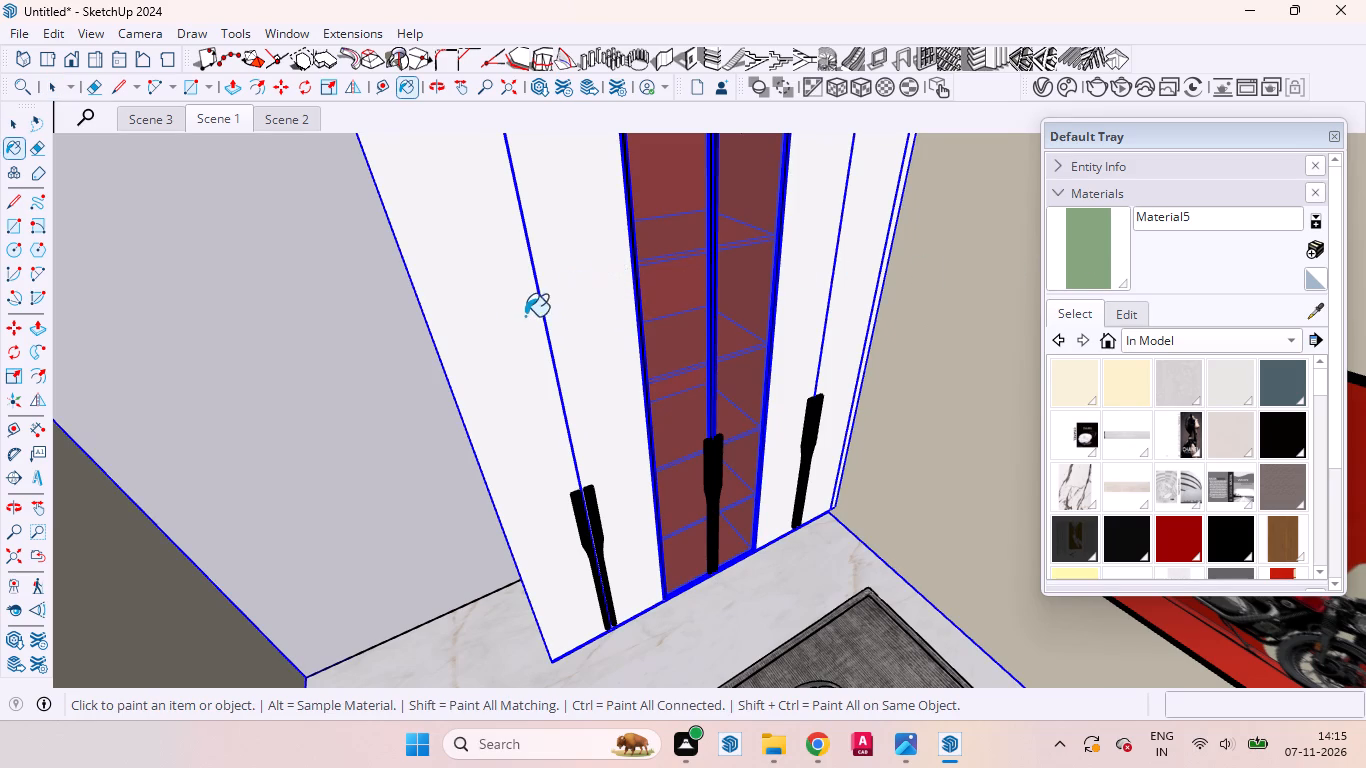
key("space")
key("space")
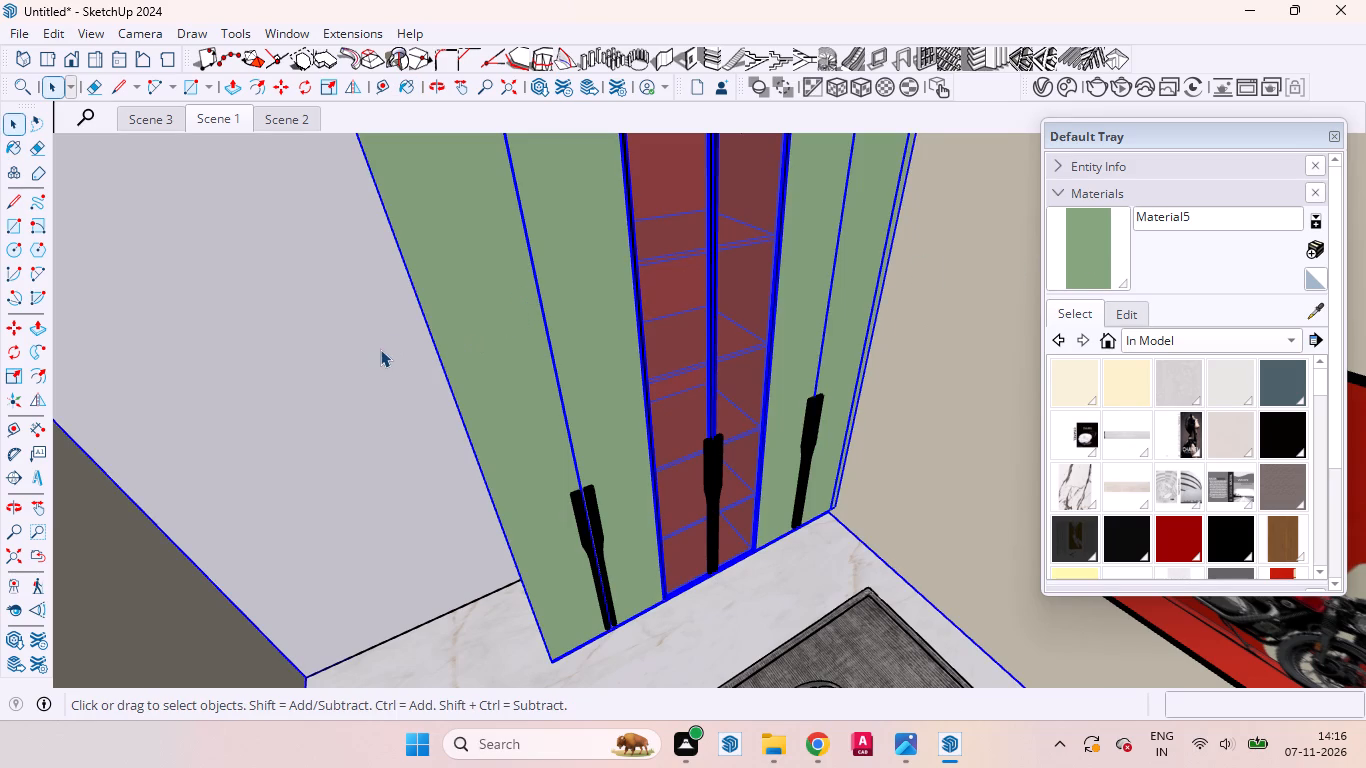
double_click(380, 349)
Examine the painted wardrobe and the surrounding walls from Scene 1, from the side and from above.
scroll(451, 396, "down", 5)
middle_click_drag(576, 417, 530, 400)
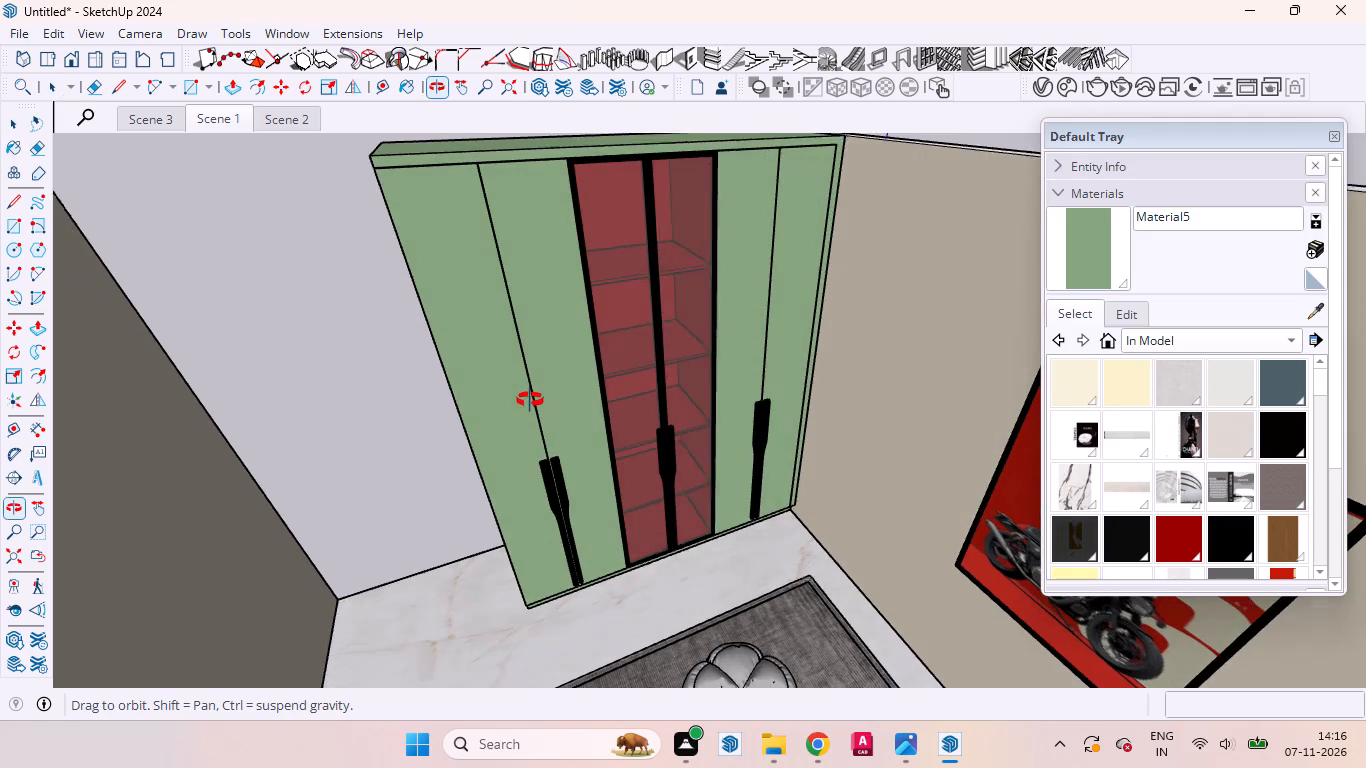
middle_click_drag(530, 400, 530, 399)
left_click(212, 112)
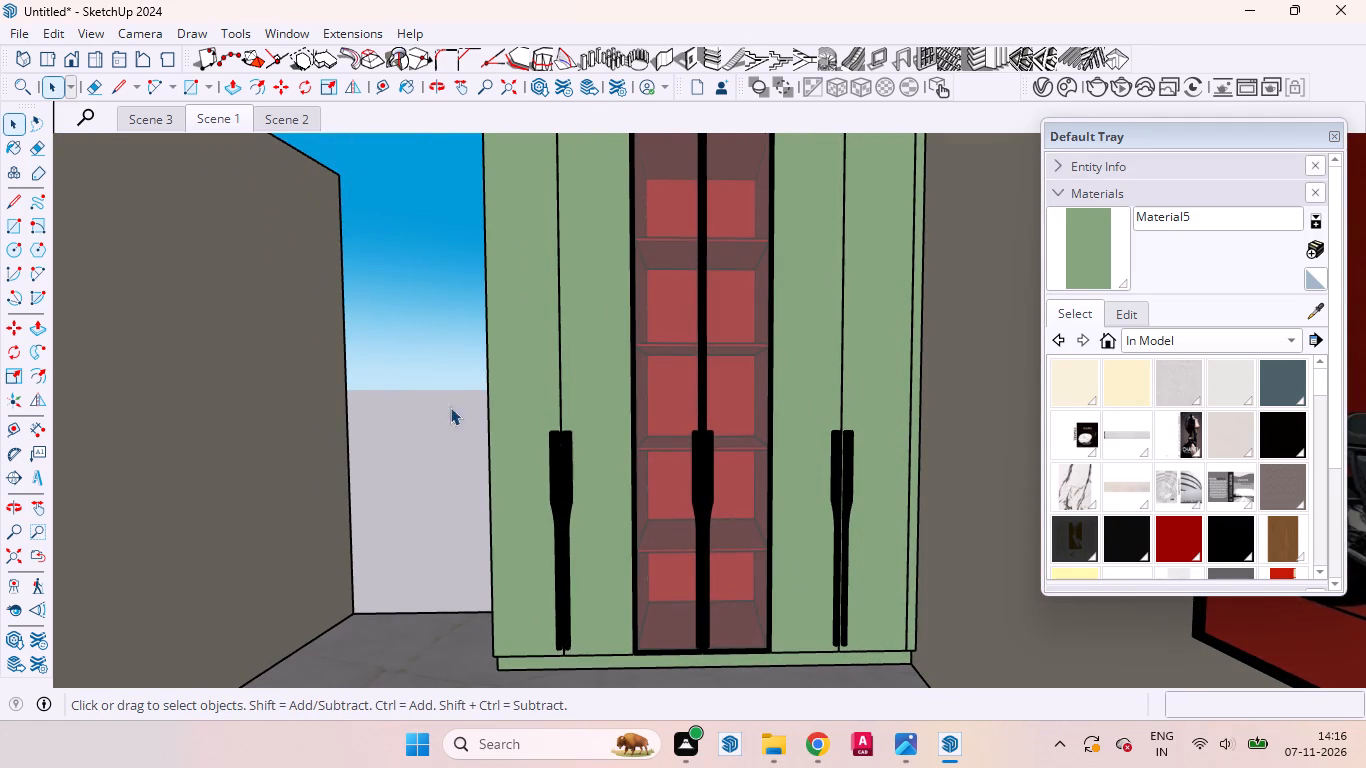
middle_click_drag(415, 374, 855, 537)
scroll(856, 508, "up", 1)
scroll(715, 428, "down", 9)
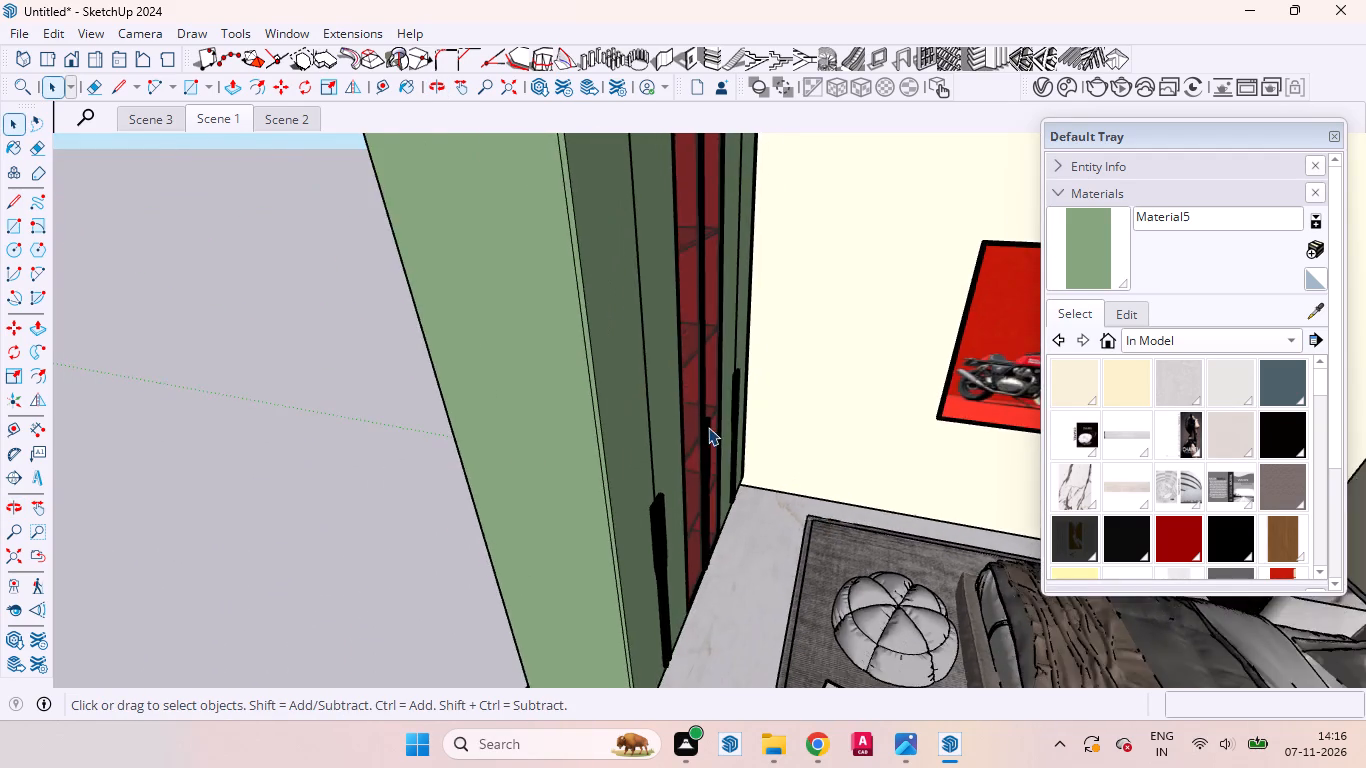
scroll(708, 429, "up", 1)
scroll(710, 429, "down", 2)
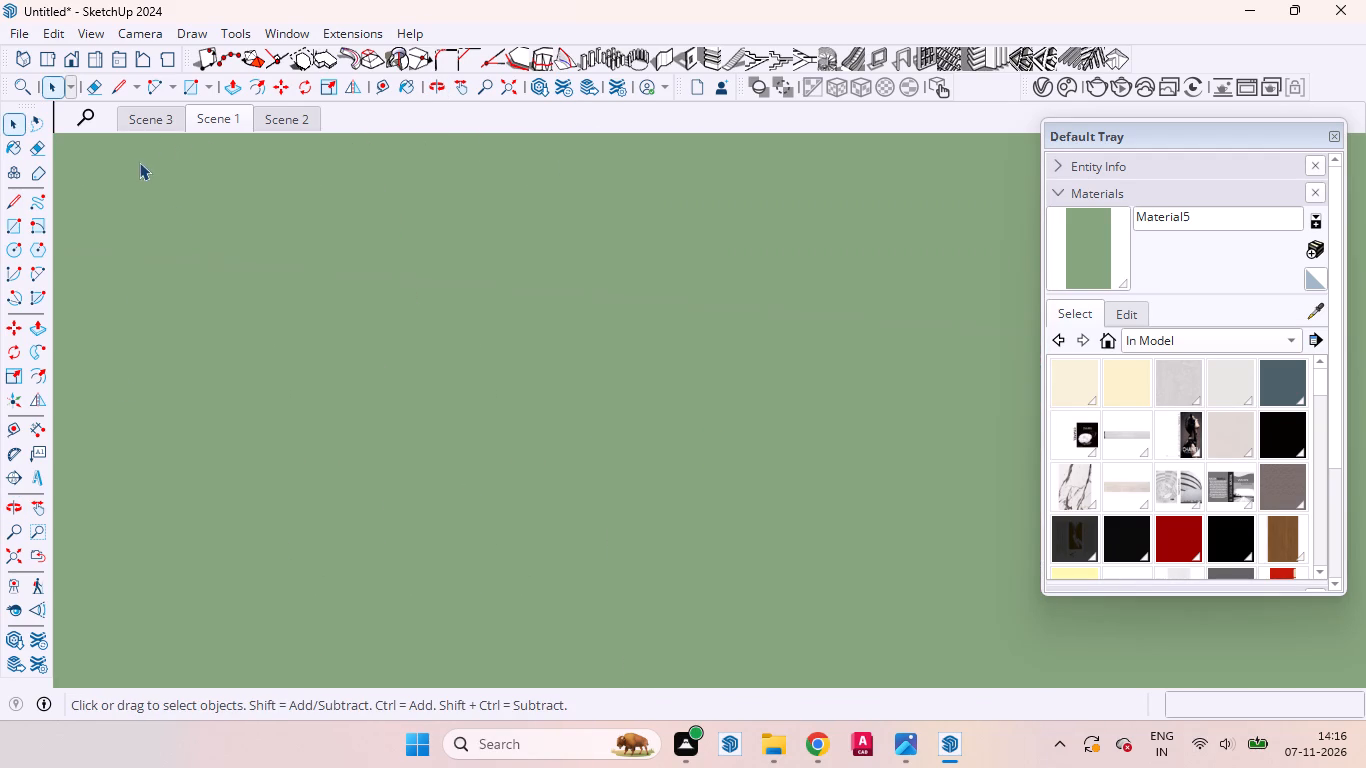
left_click(42, 67)
scroll(642, 342, "down", 10)
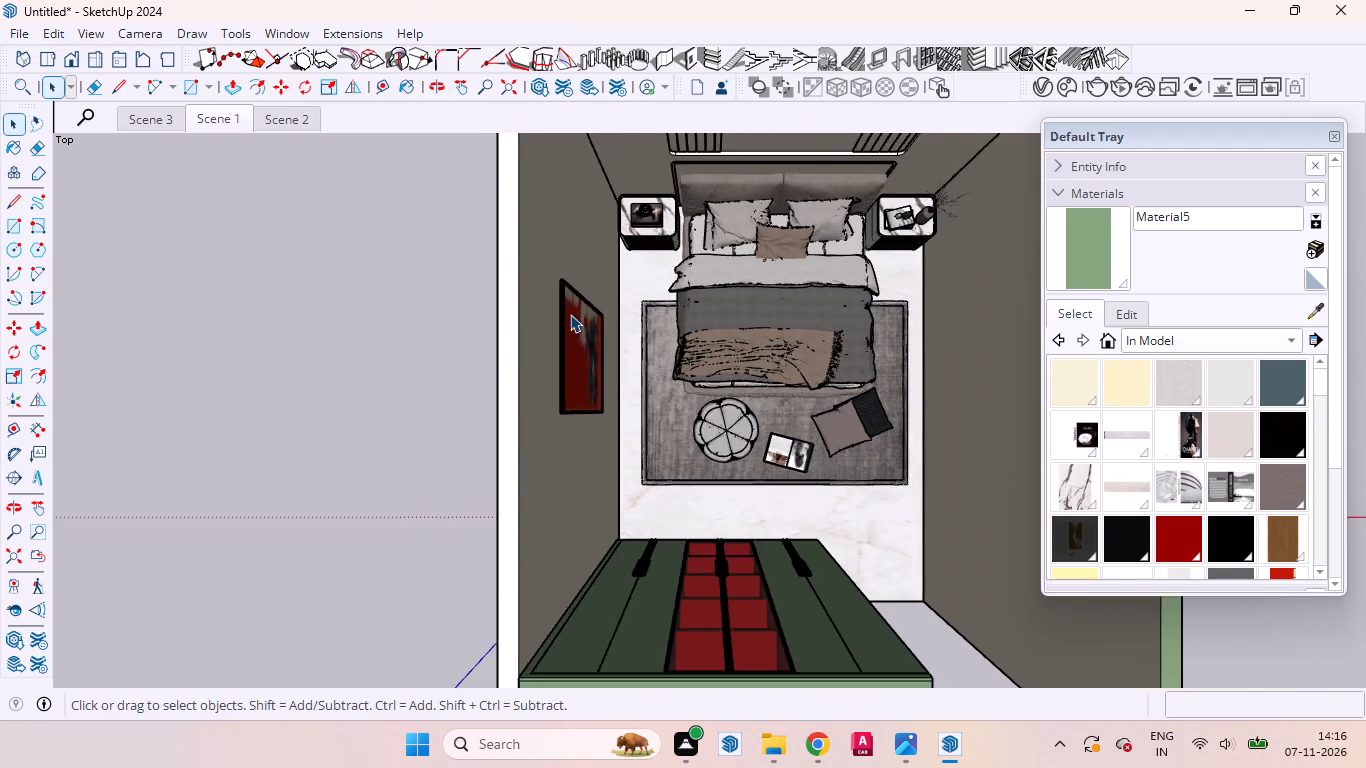
scroll(570, 314, "down", 6)
middle_click_drag(718, 472, 0, 395)
Sample AP 7835 CREAM CARESS from the wall behind the motorcycle picture and paint the opposite wall's green end face with it.
left_click(205, 119)
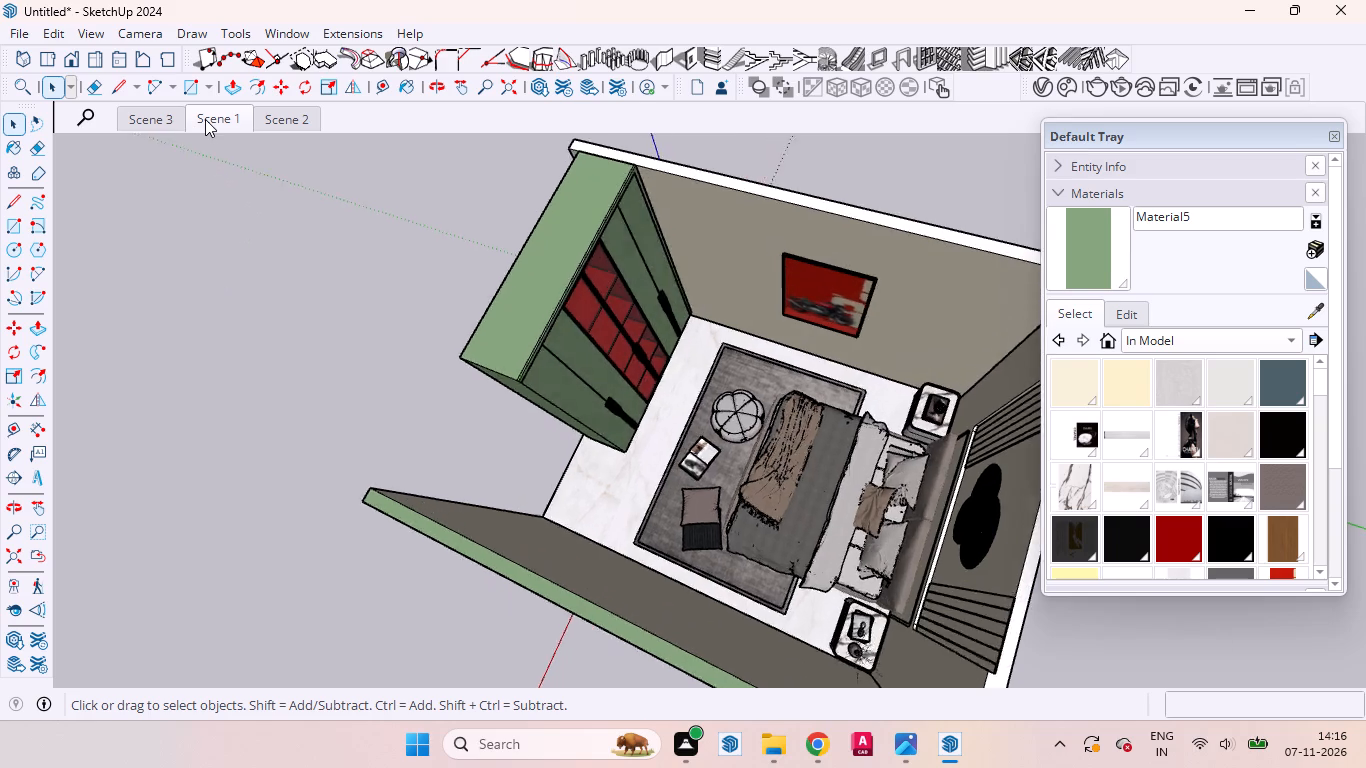
middle_click_drag(231, 172, 329, 363)
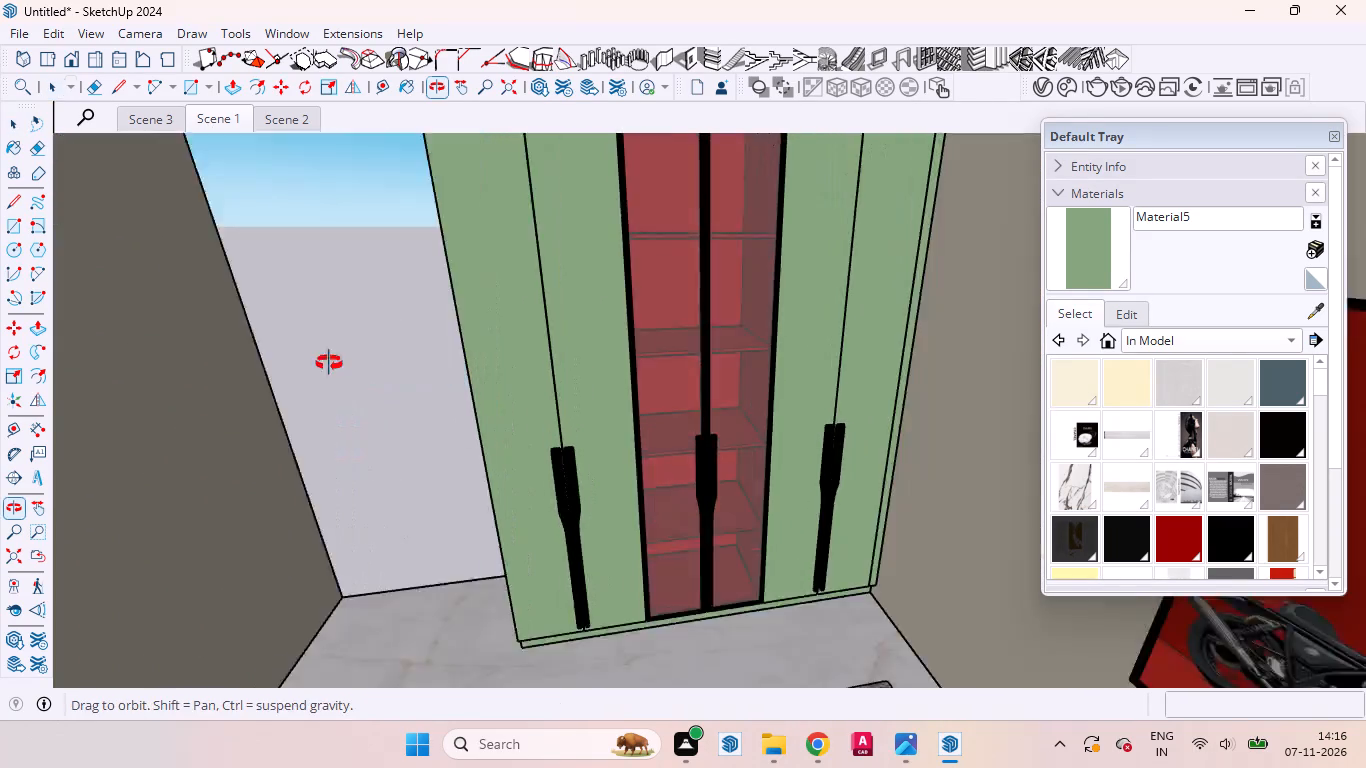
middle_click_drag(329, 363, 405, 540)
scroll(615, 370, "down", 13)
scroll(731, 306, "down", 4)
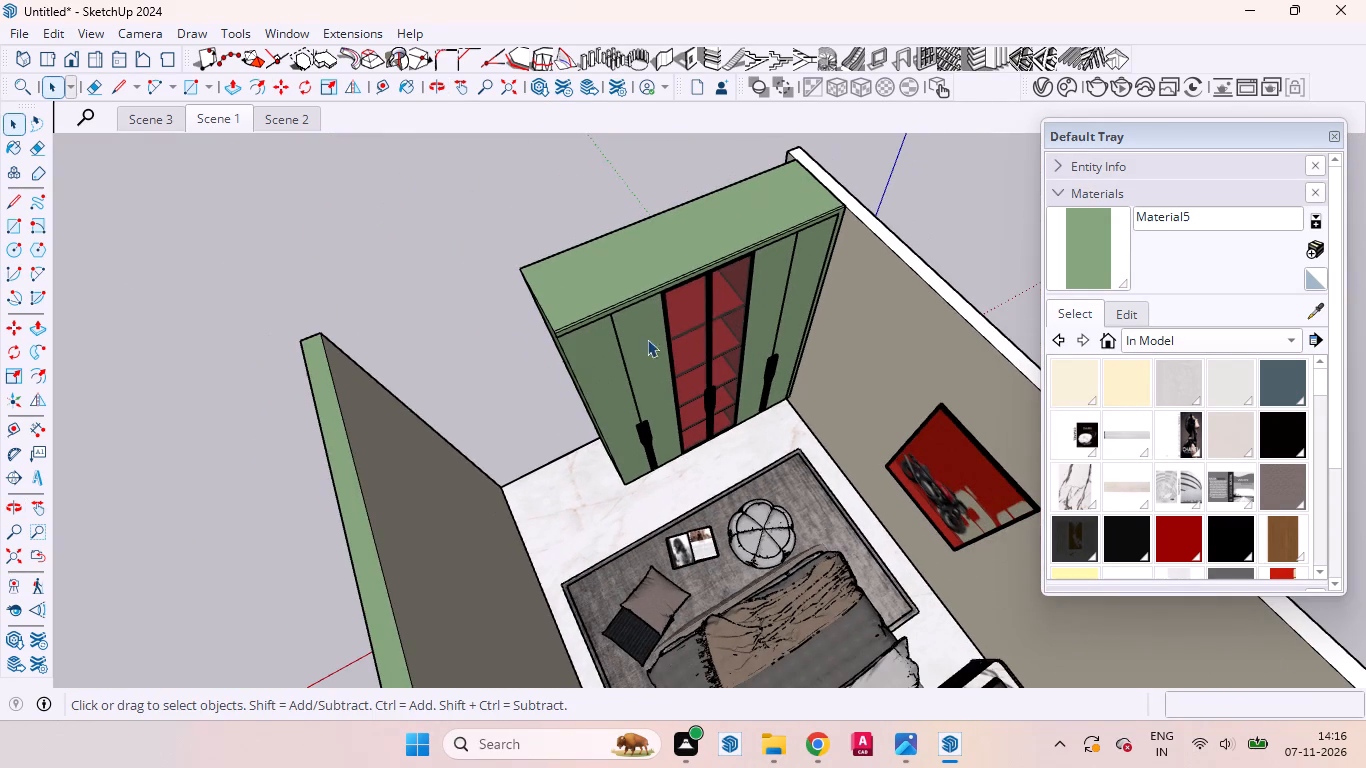
left_click(1307, 312)
left_click(858, 400)
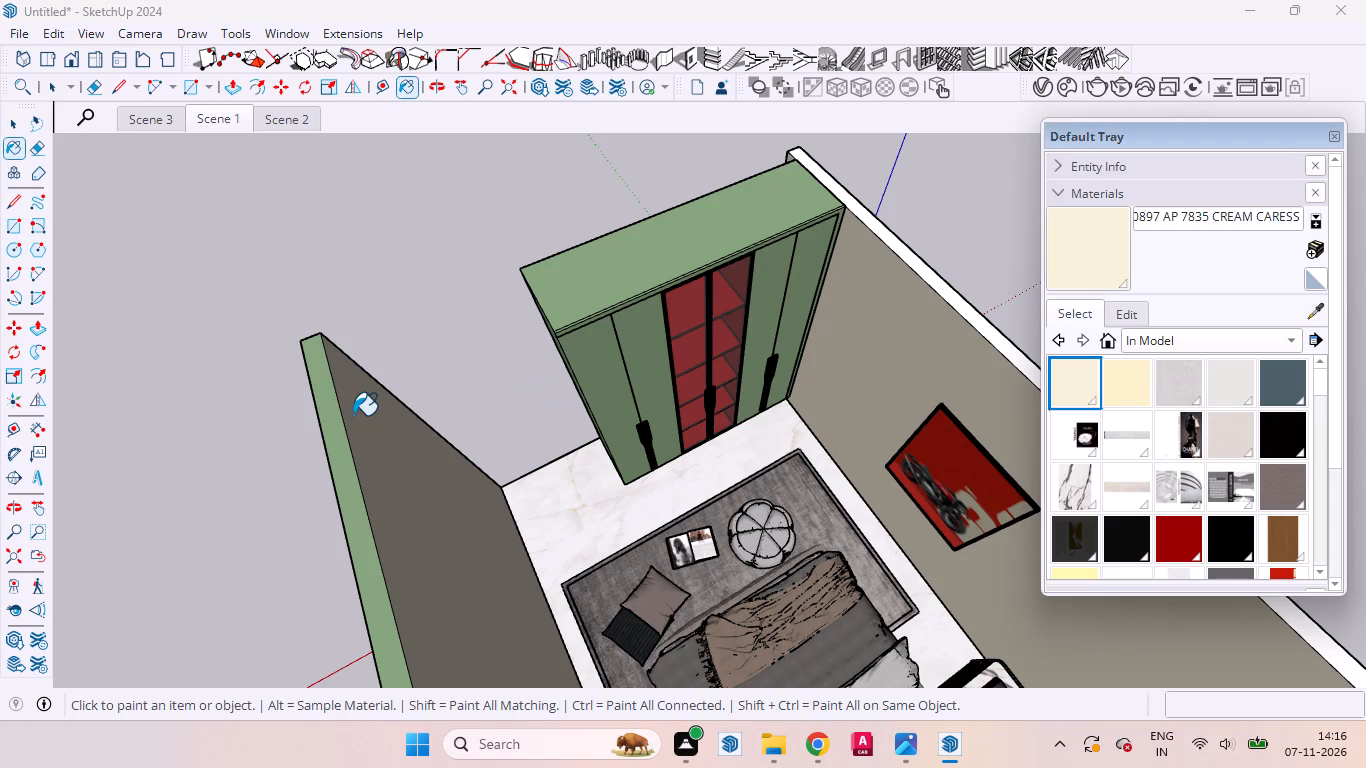
key("space")
double_click(331, 426)
left_click(331, 424)
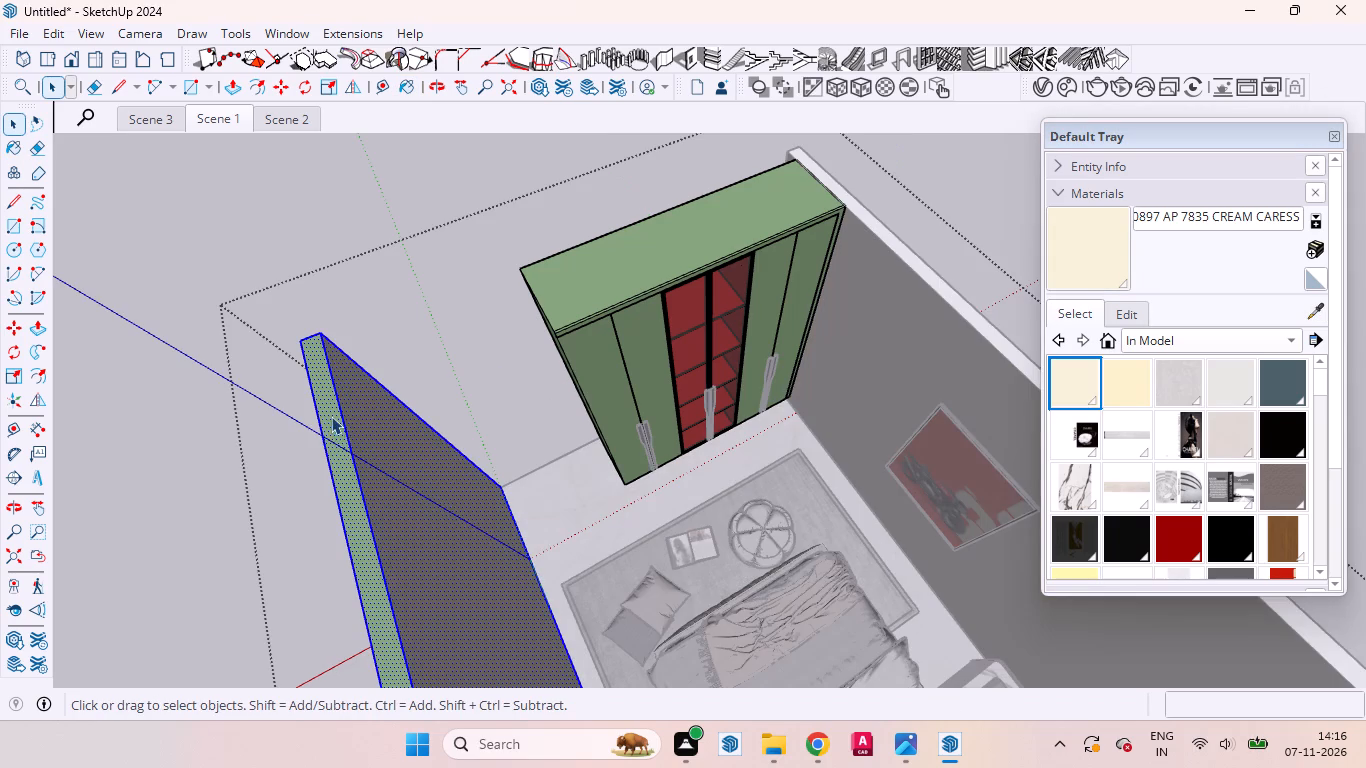
left_click(331, 416)
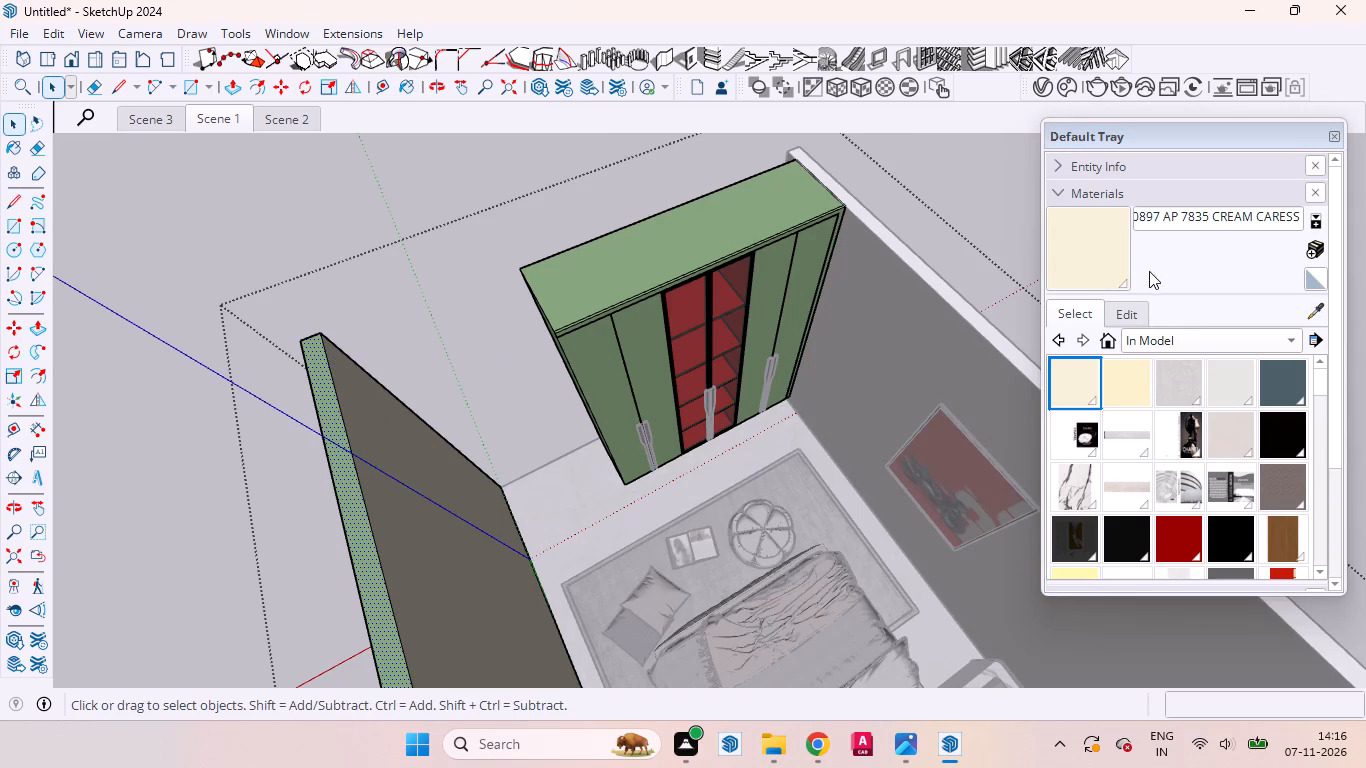
left_click(1071, 265)
left_click(322, 400)
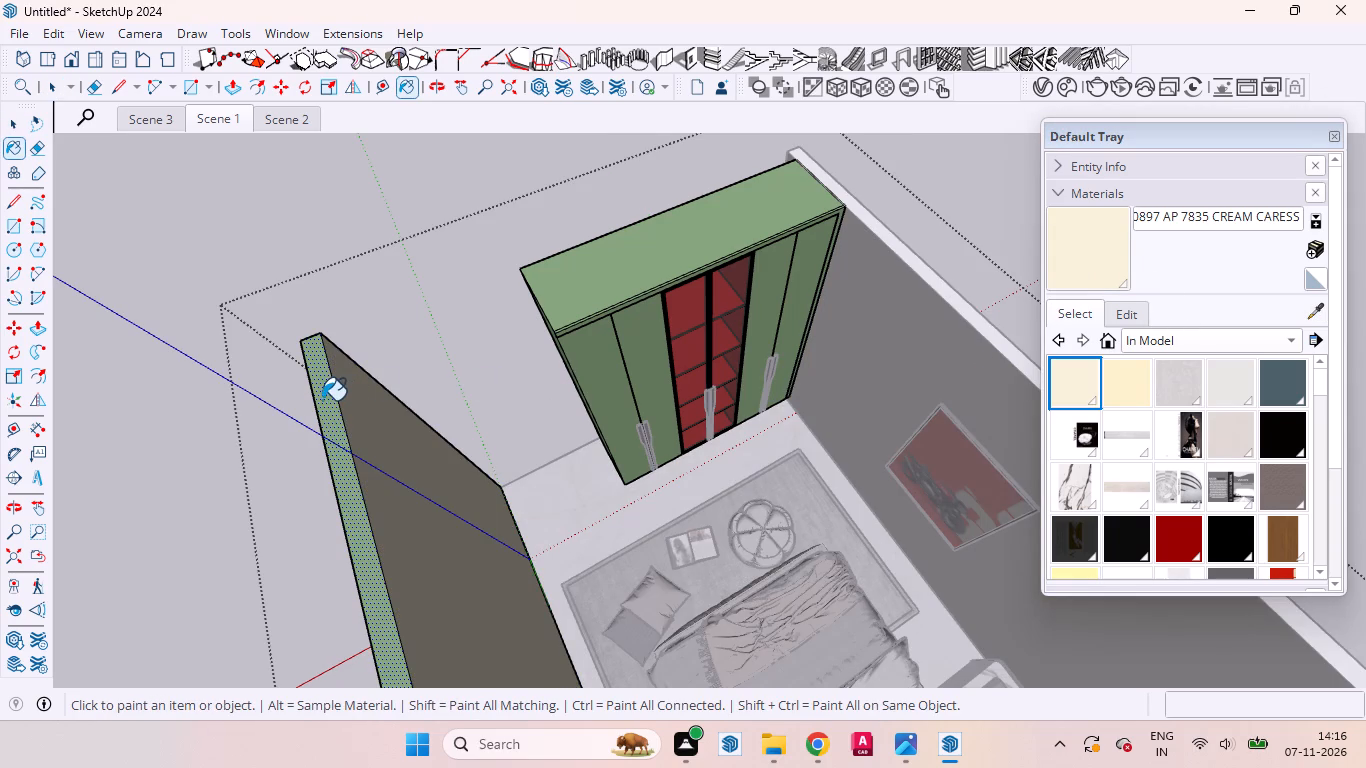
key("space")
left_click(405, 302)
scroll(646, 279, "down", 4)
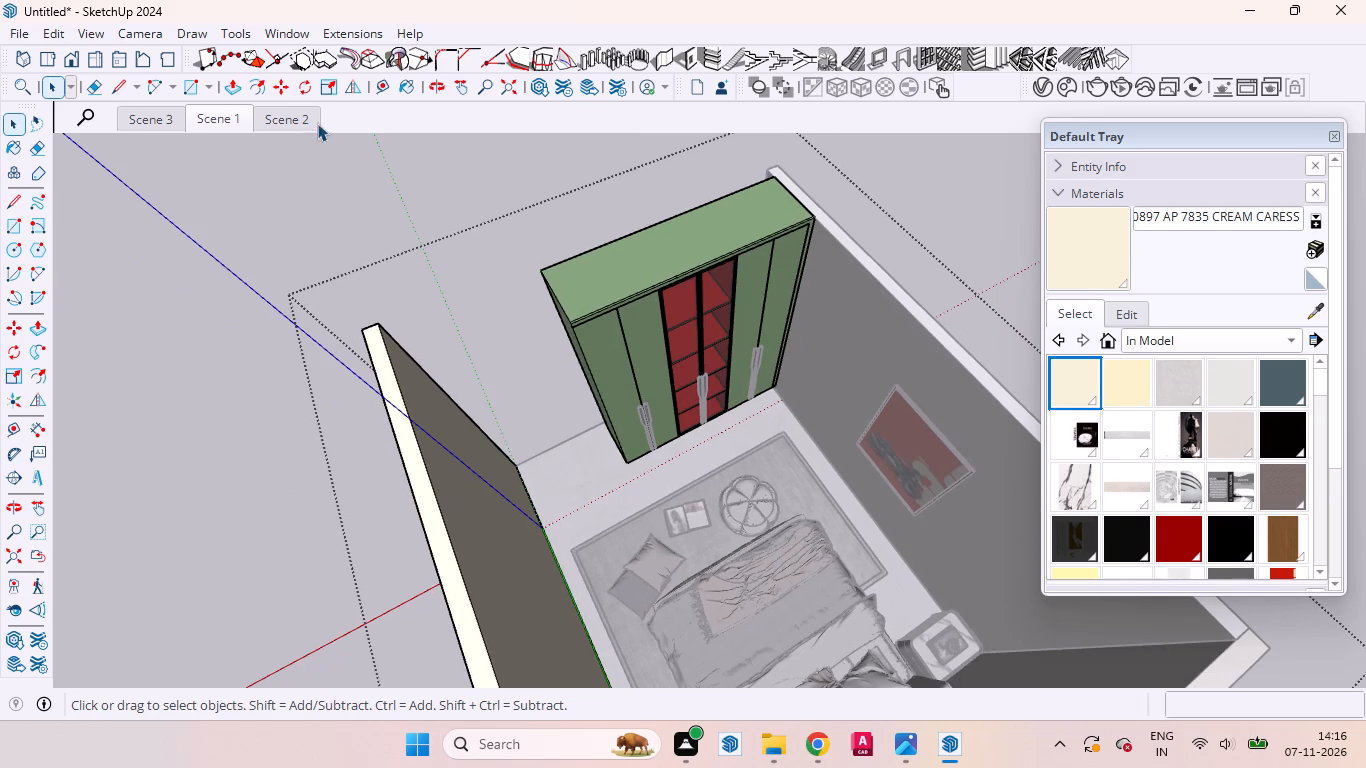
left_click(205, 123)
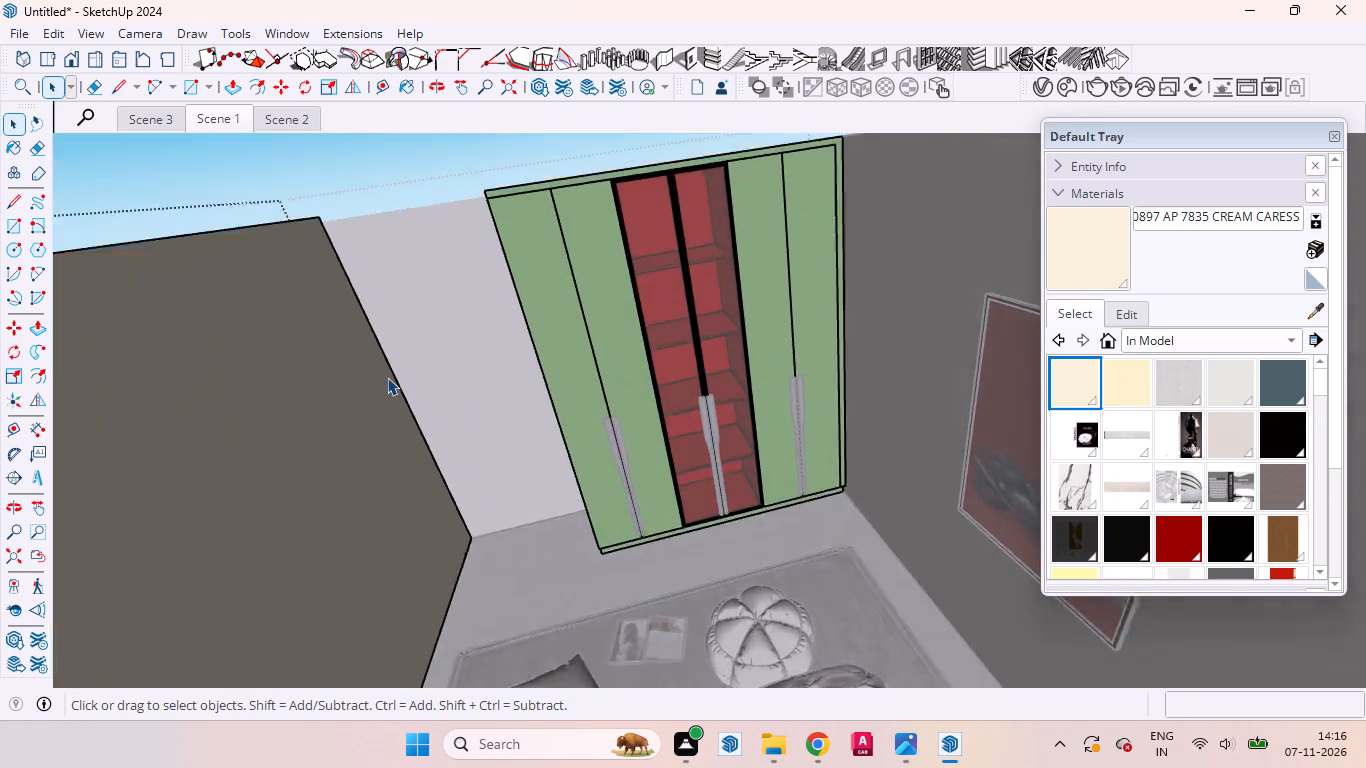
left_click(411, 364)
double_click(394, 360)
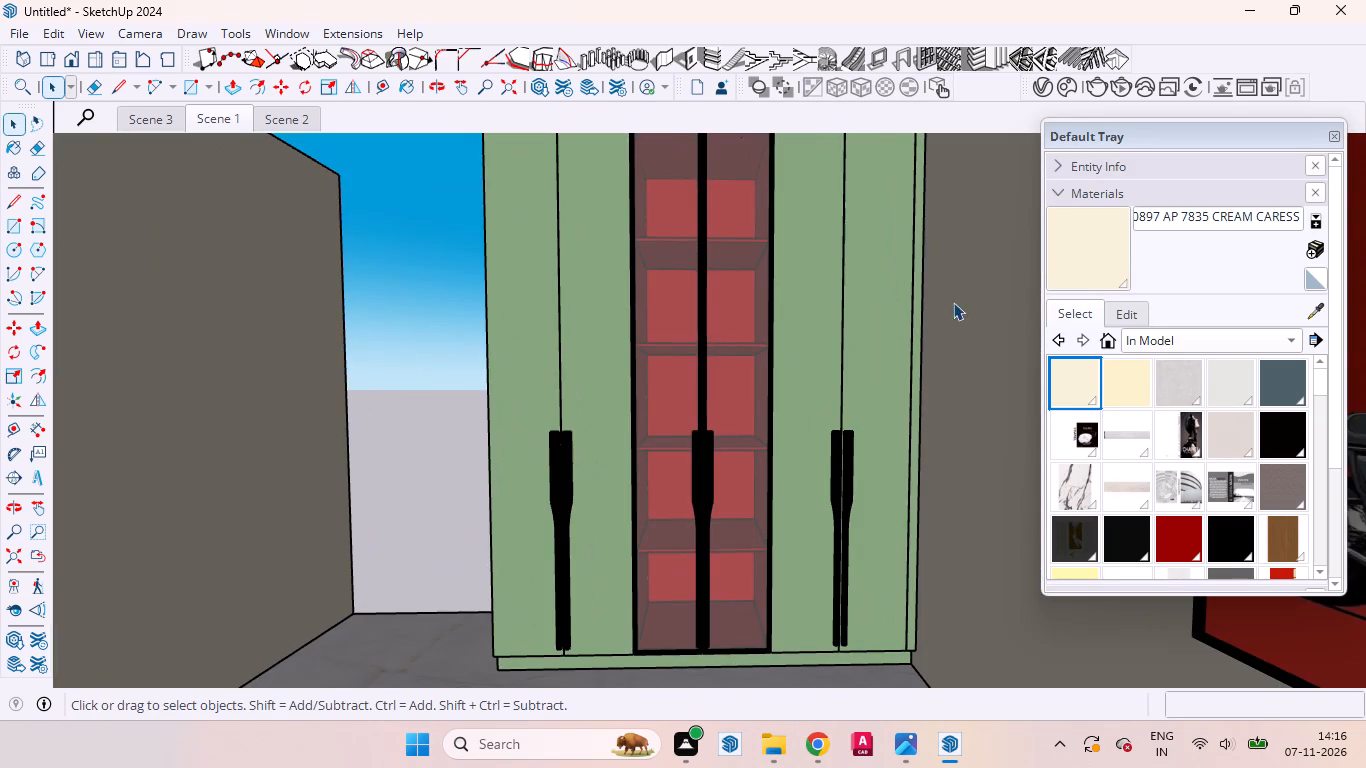
Repaint the wardrobe's sage green doors and carcass with the AP 7835 CREAM CARESS material.
left_click(1108, 270)
left_click(593, 280)
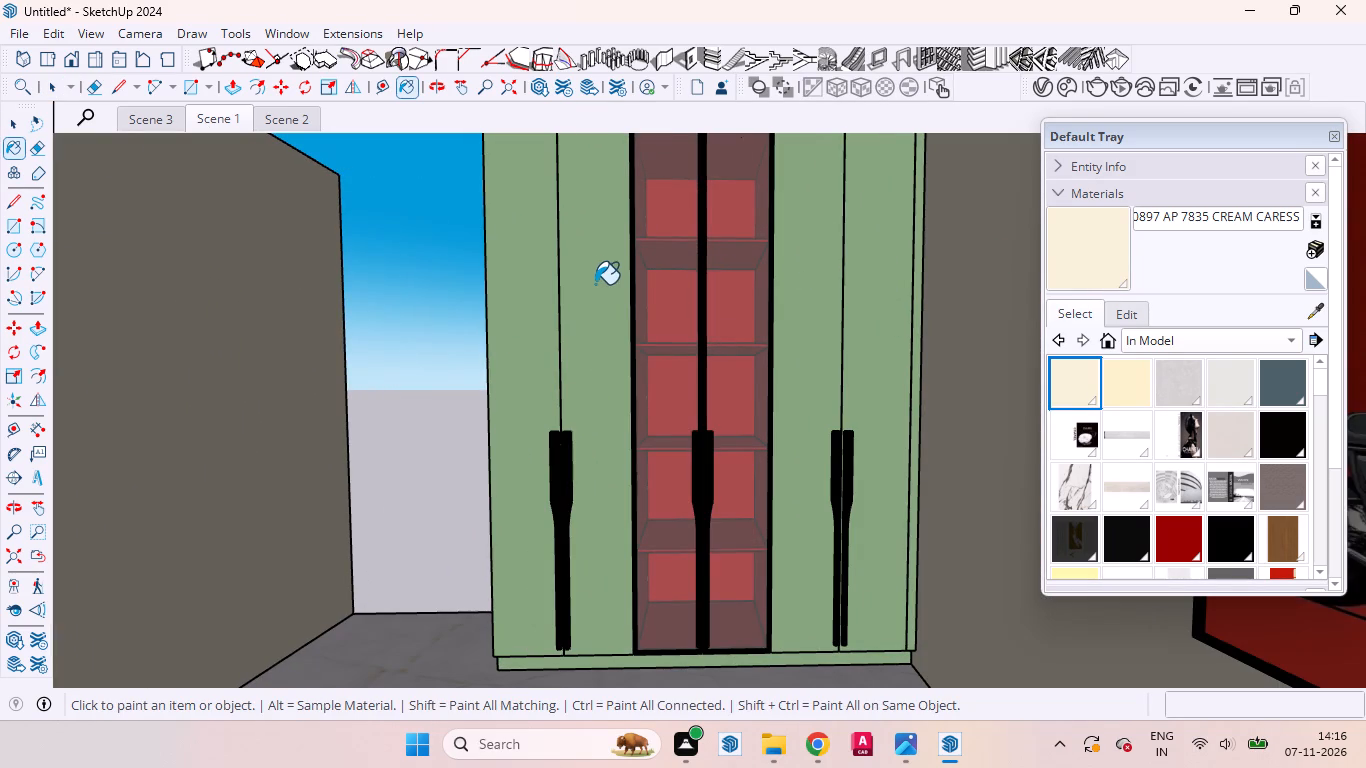
key("space")
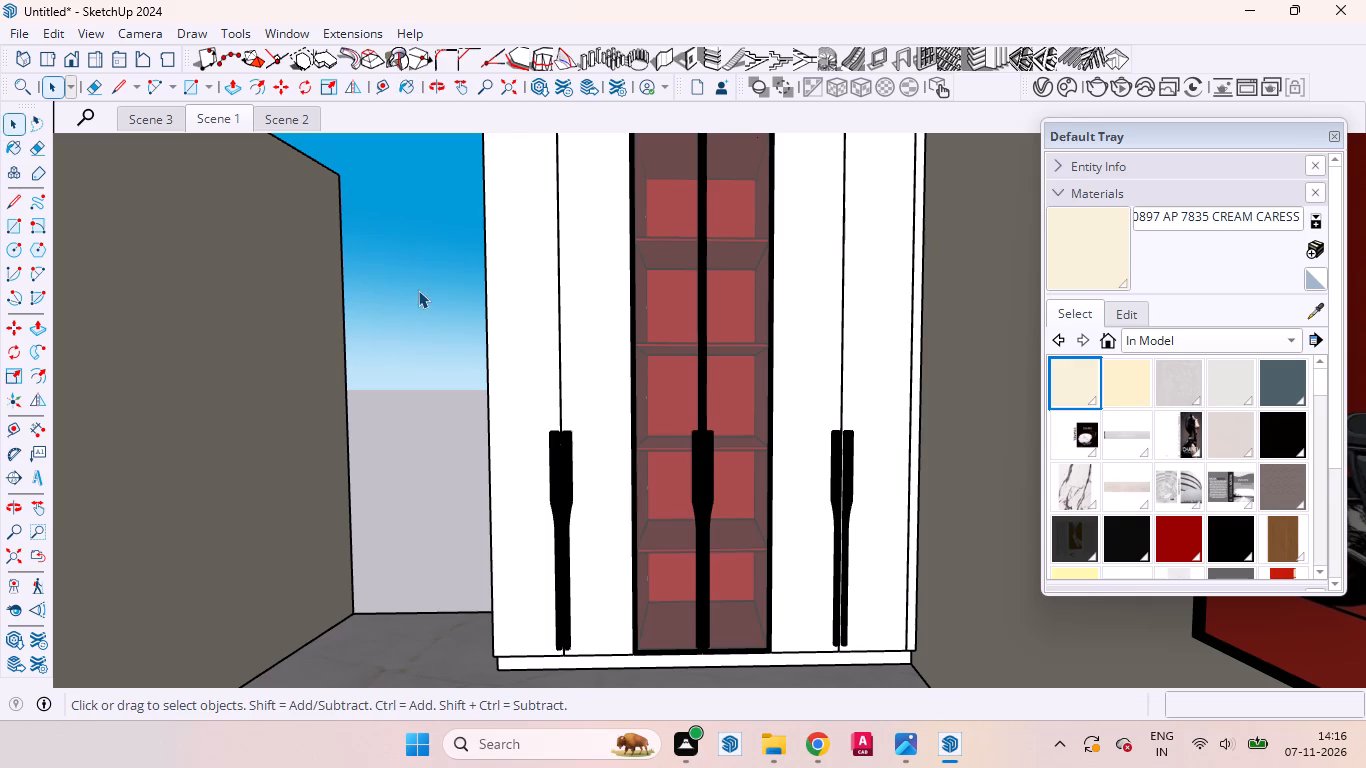
Review the room in Scene 3, Scene 1 and Scene 2 and inspect the repainted wardrobe doors up close.
left_click(131, 128)
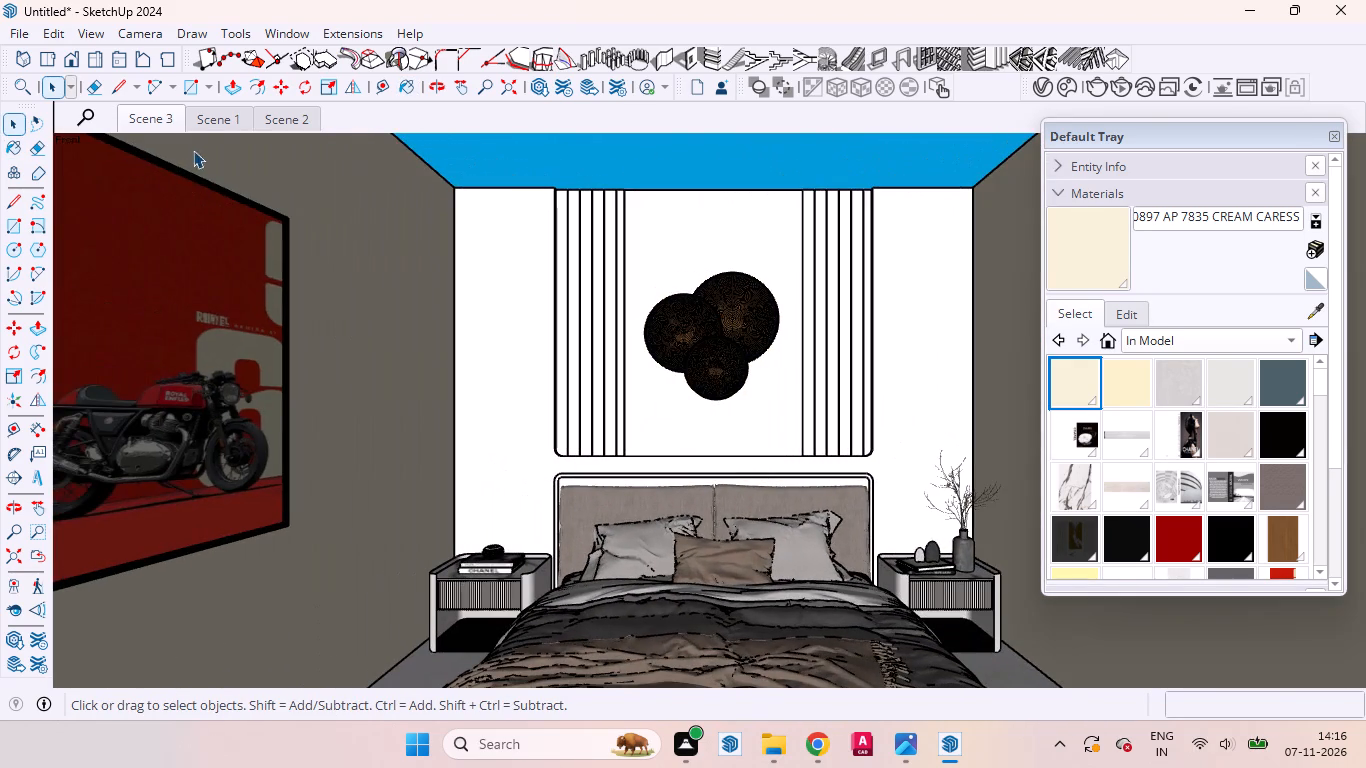
left_click(210, 127)
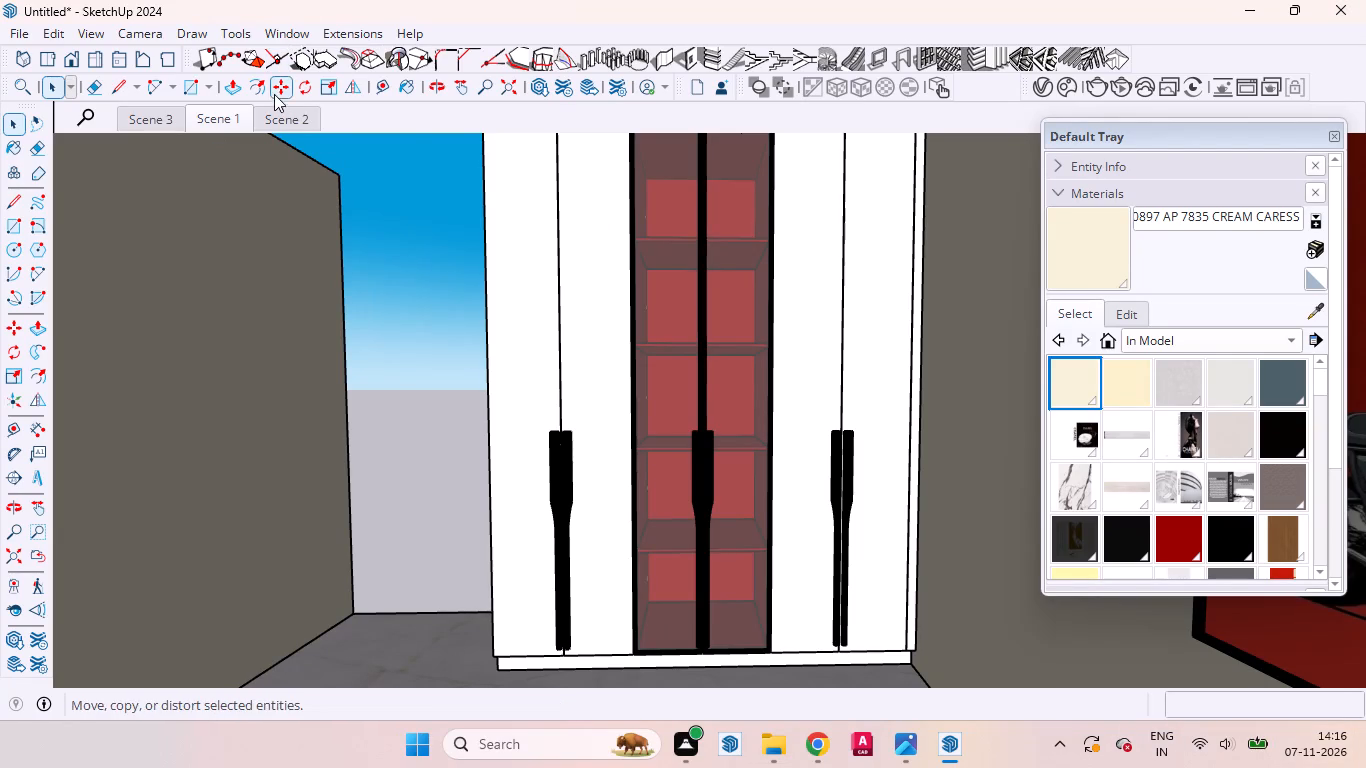
left_click(295, 121)
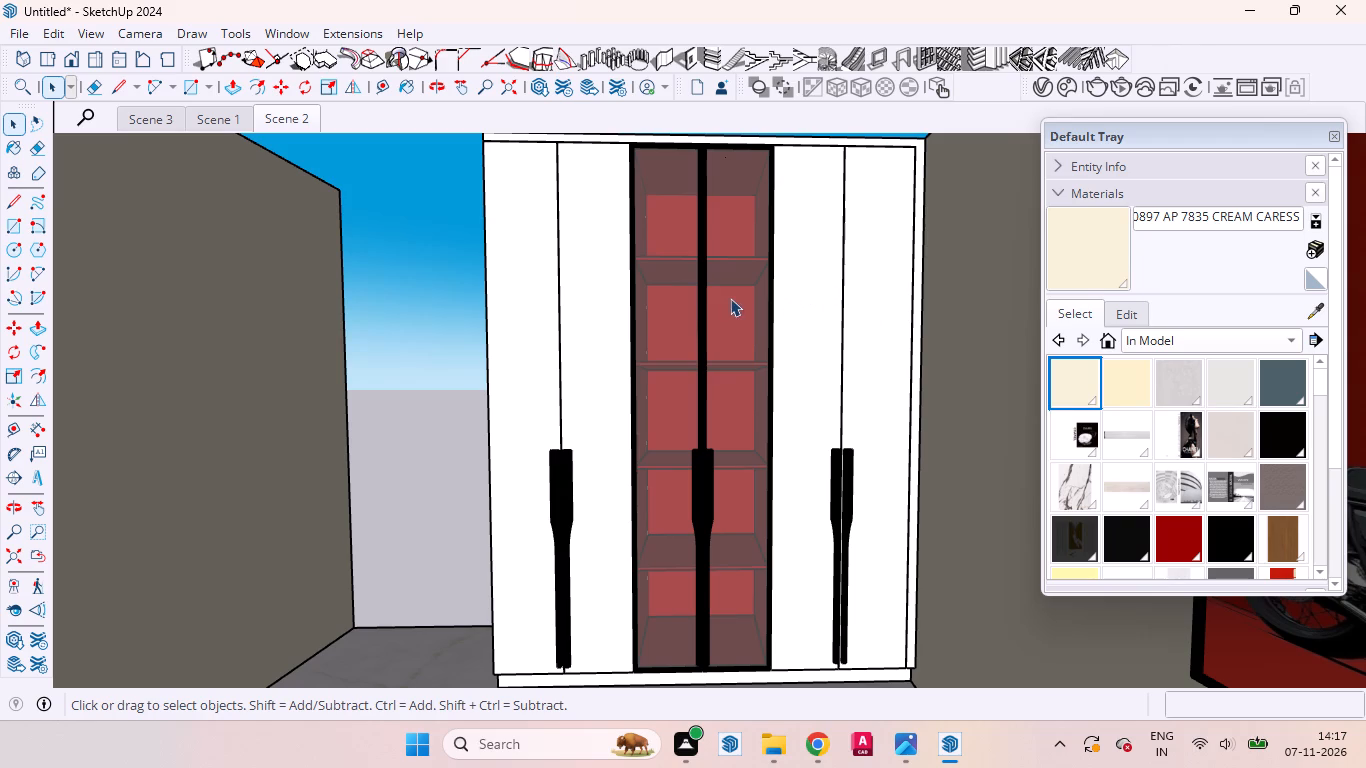
scroll(559, 339, "up", 5)
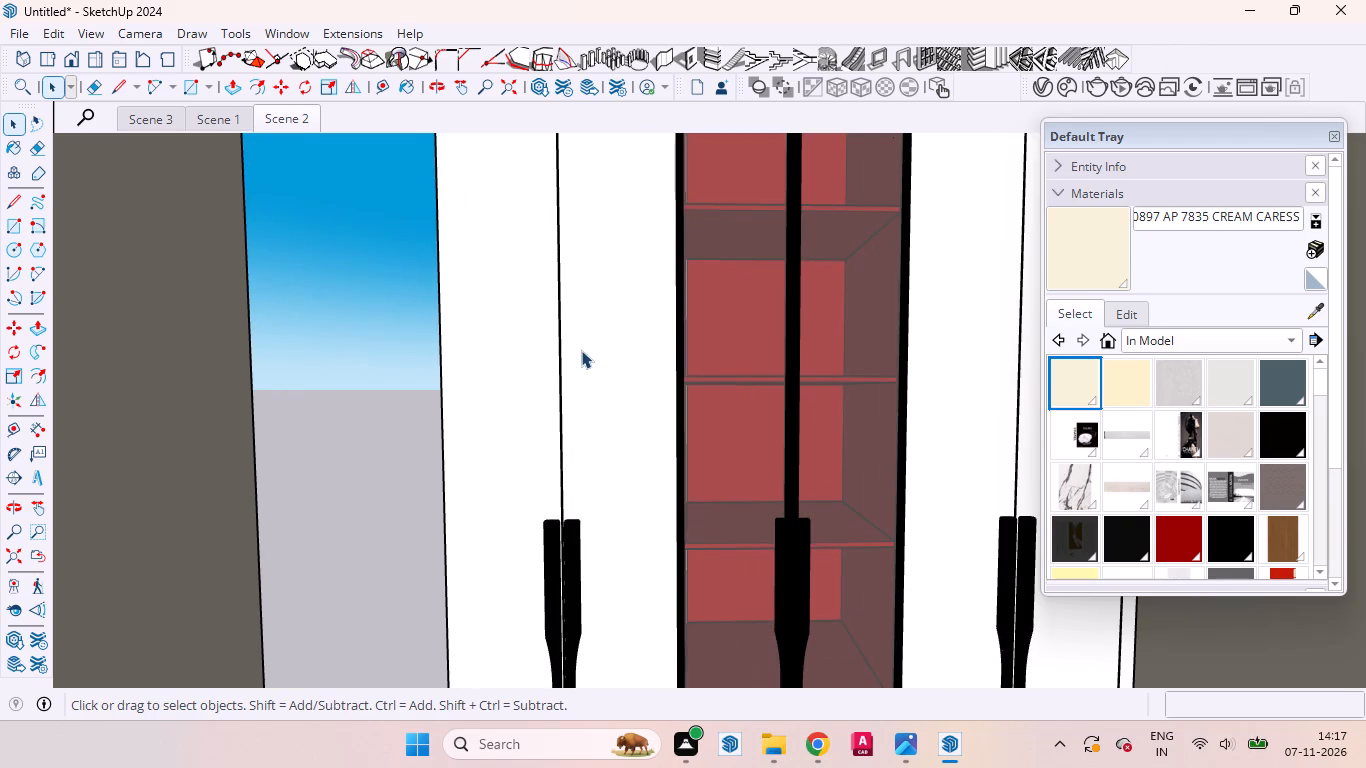
scroll(587, 357, "up", 1)
scroll(587, 357, "down", 1)
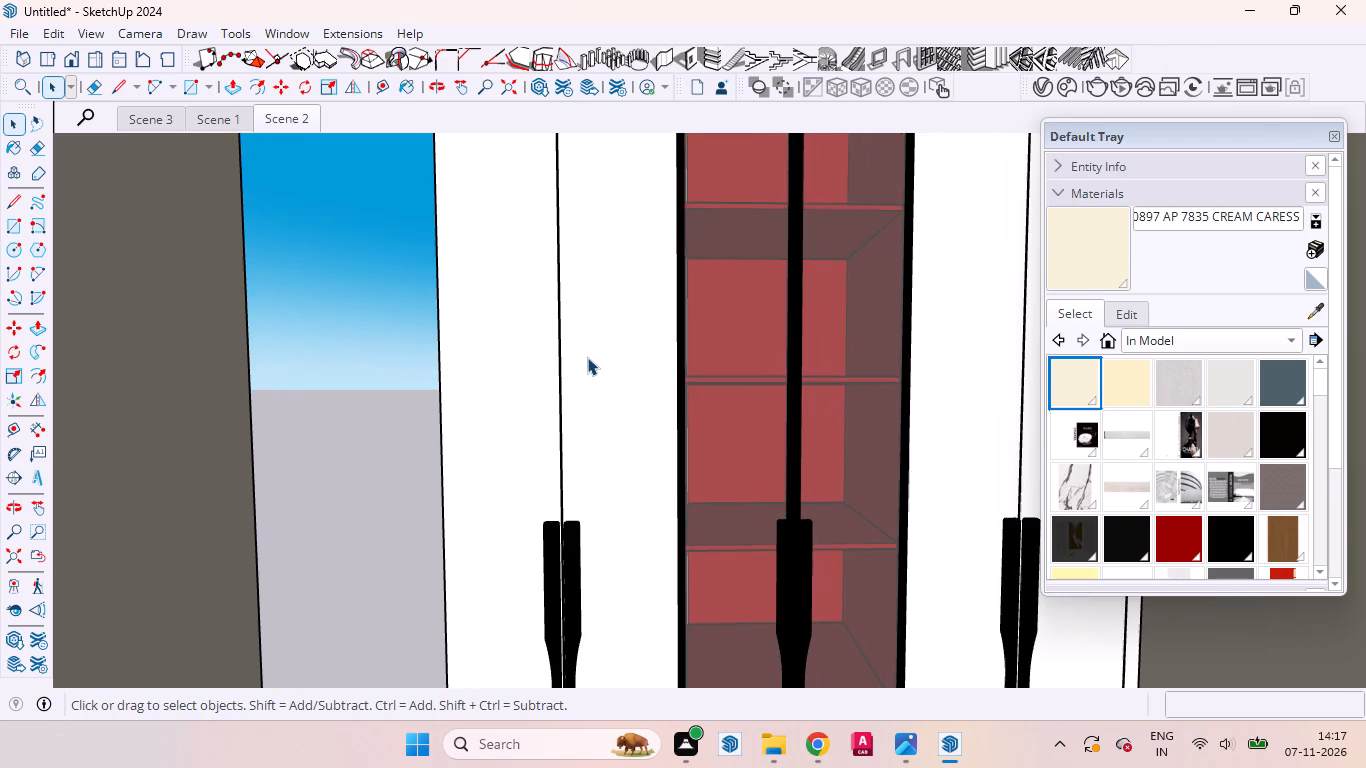
scroll(587, 357, "up", 1)
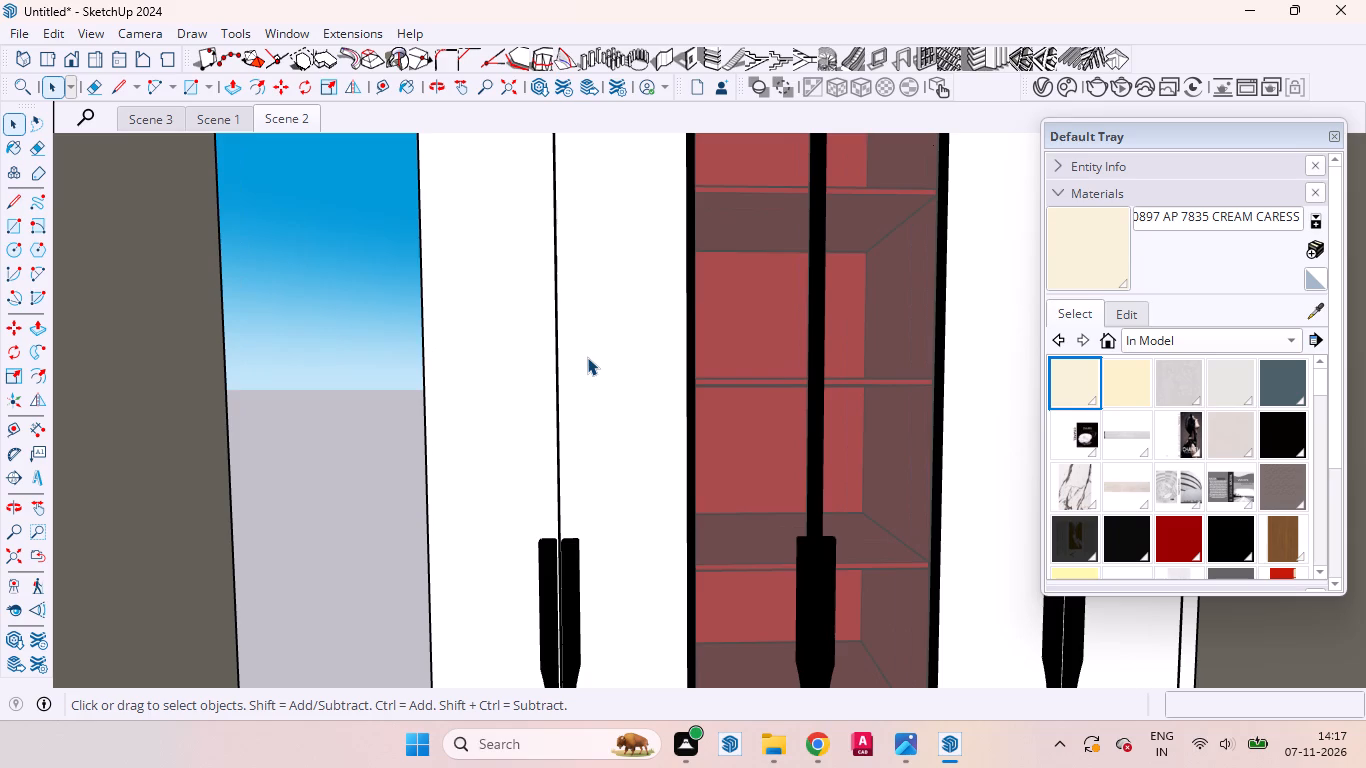
scroll(589, 358, "up", 1)
scroll(589, 358, "down", 1)
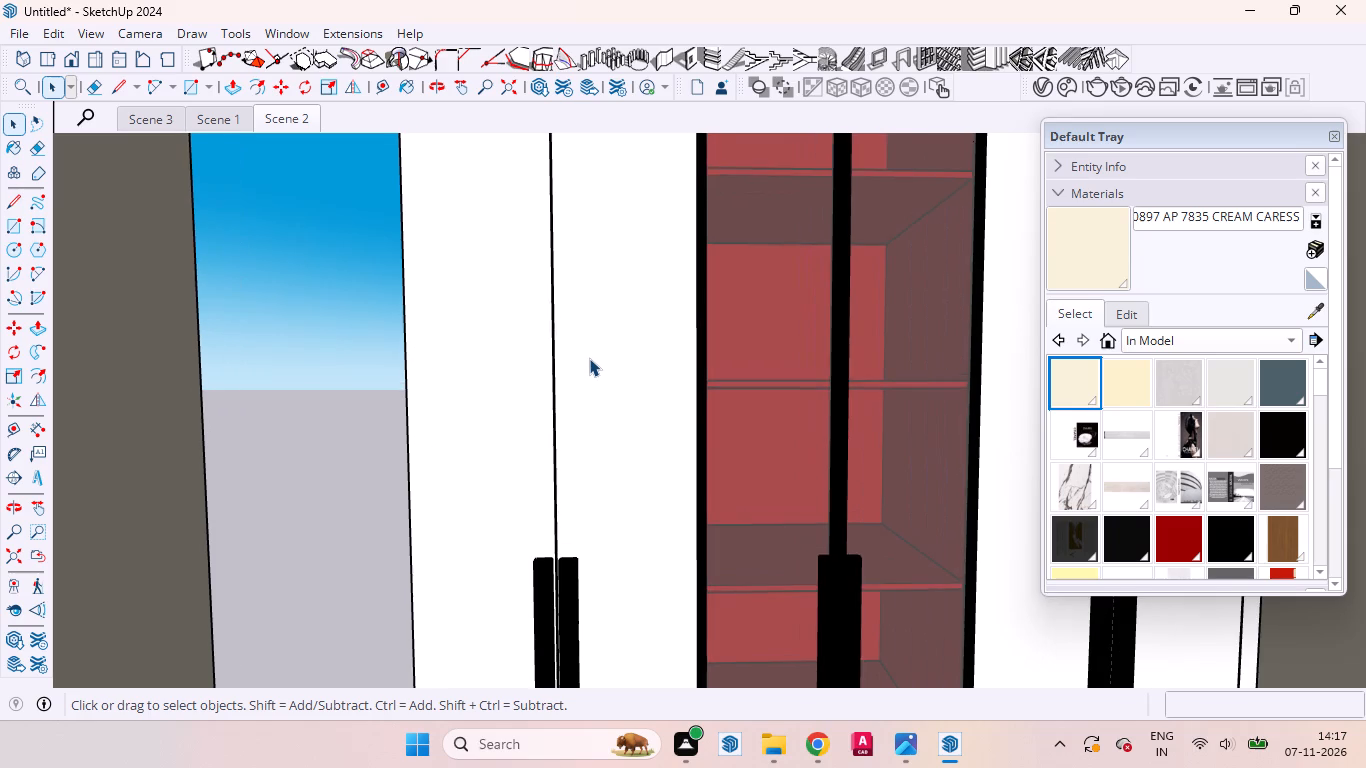
scroll(589, 358, "up", 1)
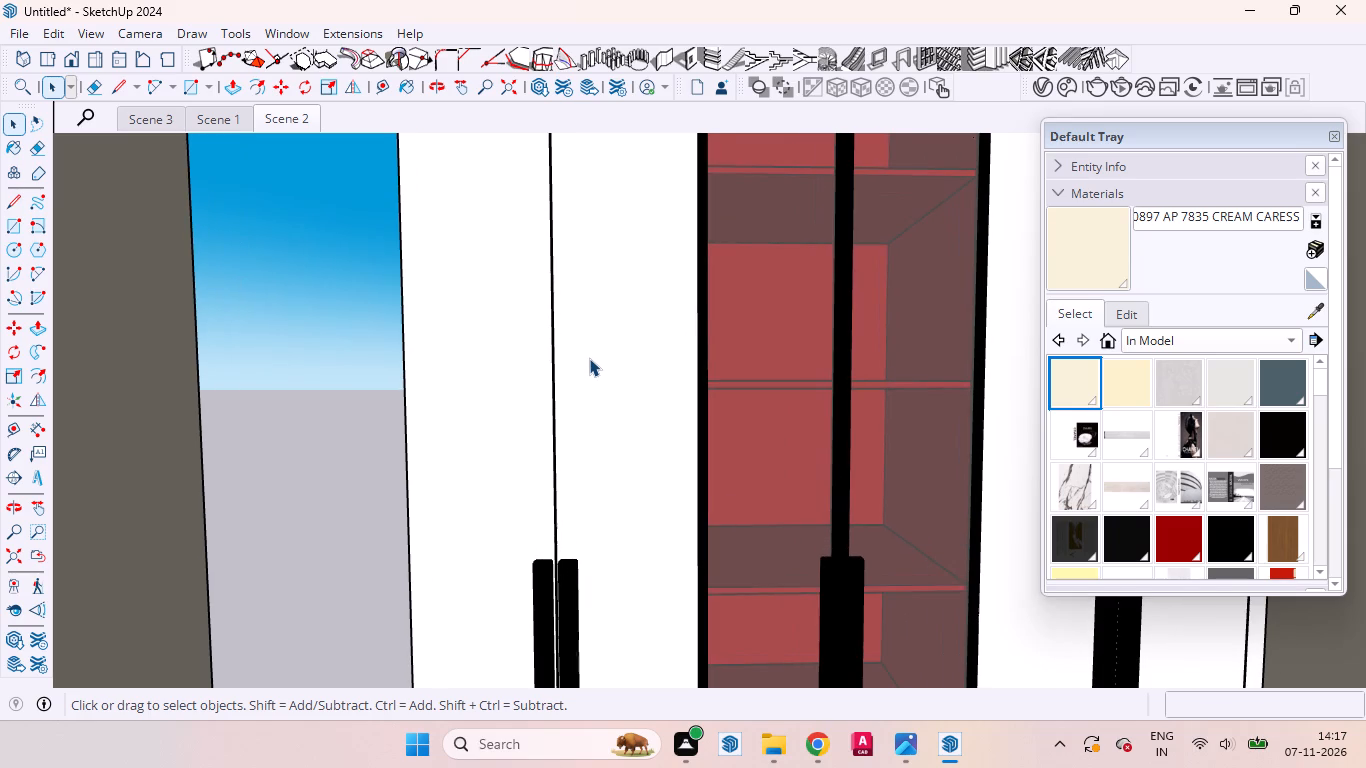
scroll(589, 358, "up", 2)
scroll(589, 358, "down", 1)
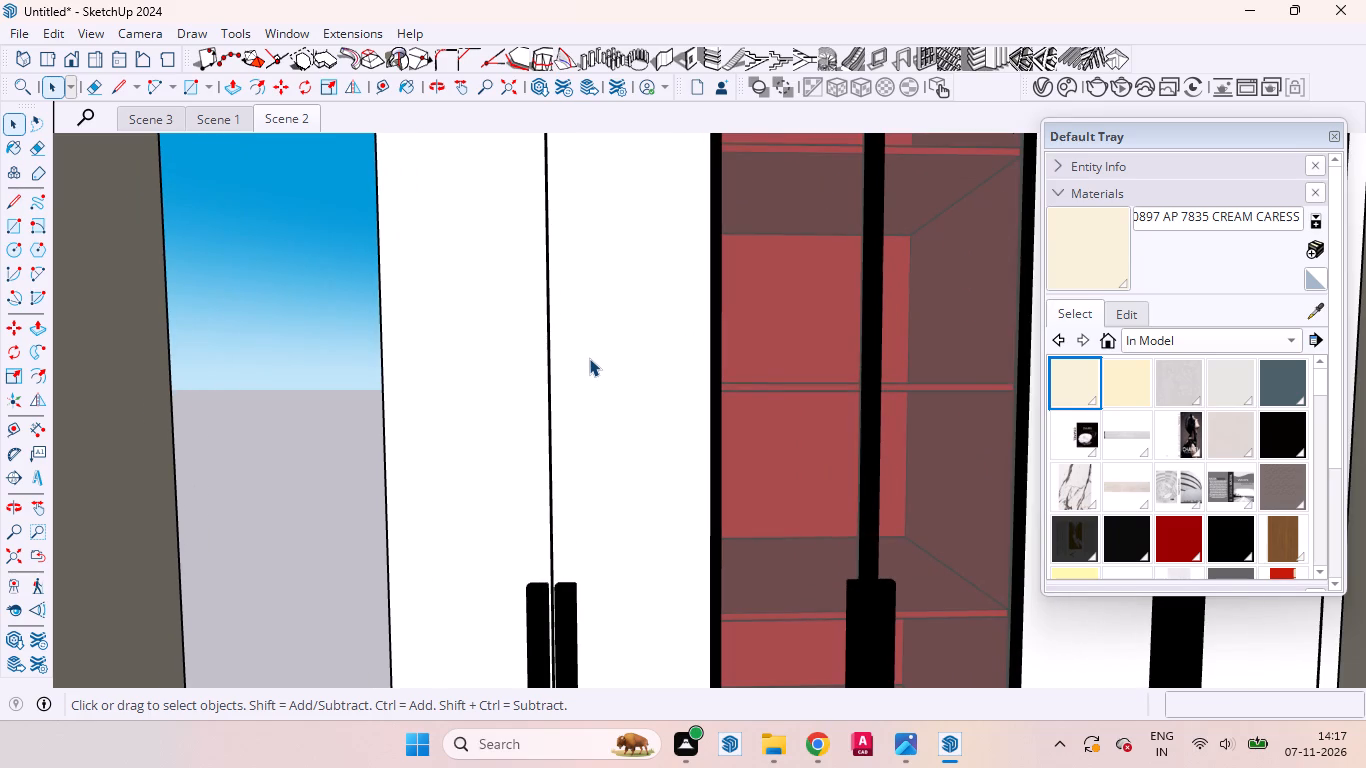
scroll(589, 358, "up", 2)
scroll(589, 358, "down", 2)
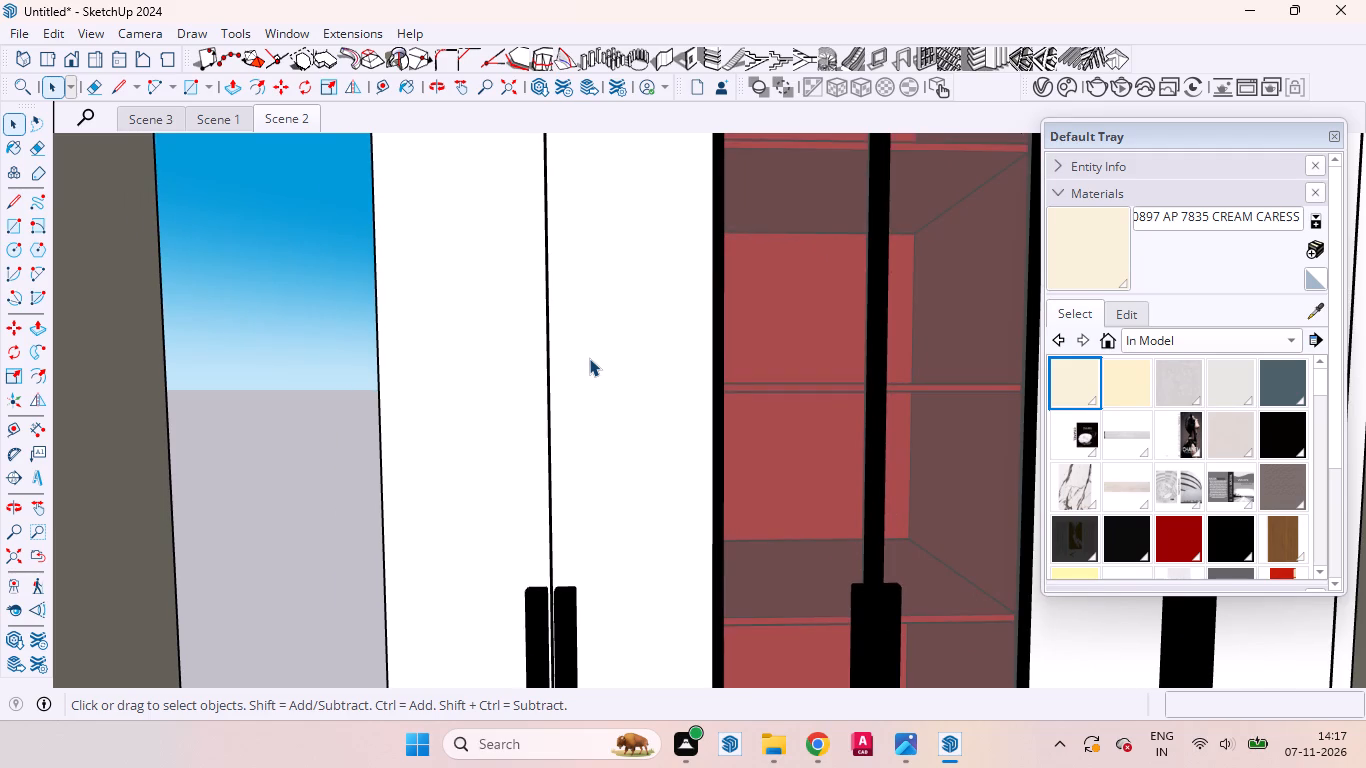
scroll(589, 358, "up", 1)
Examine the cream wardrobe and the walls beside it from several raised angles.
middle_click_drag(589, 378, 585, 425)
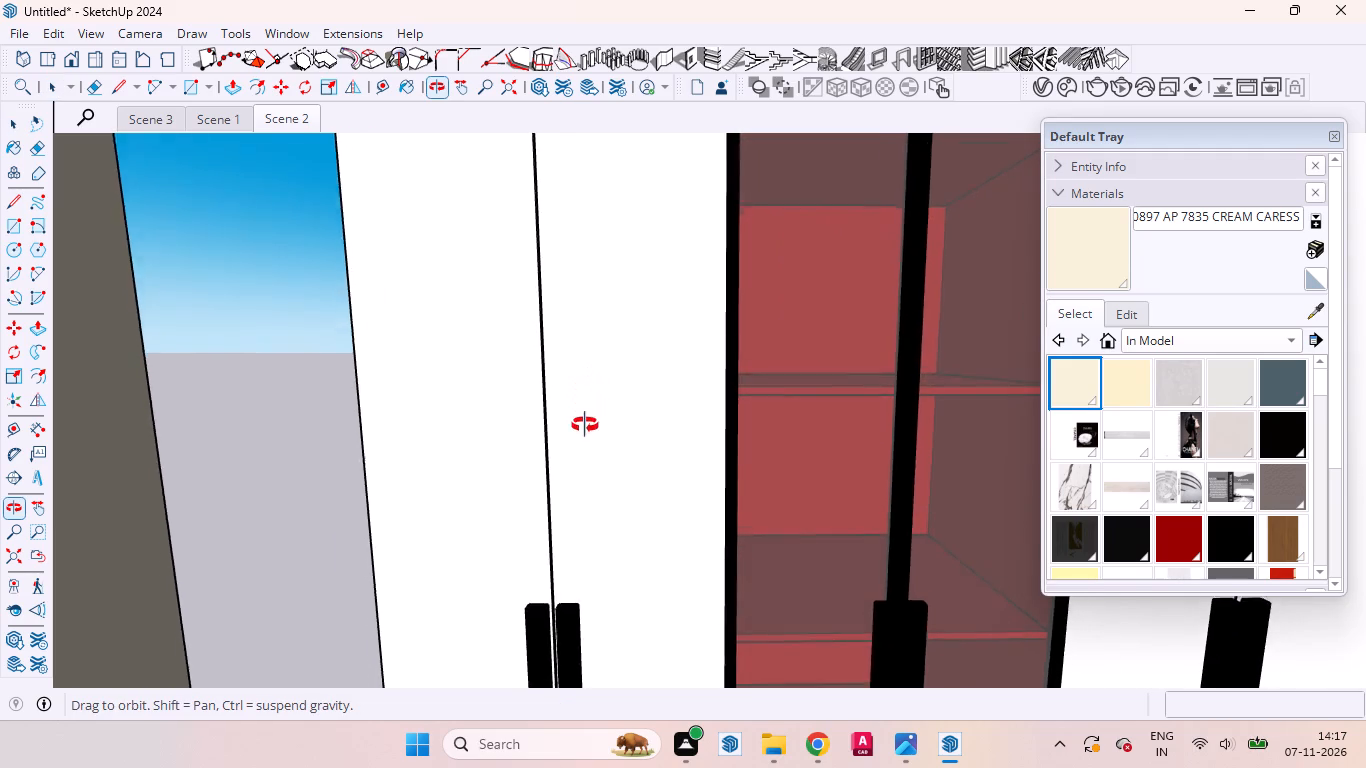
middle_click_drag(585, 425, 680, 513)
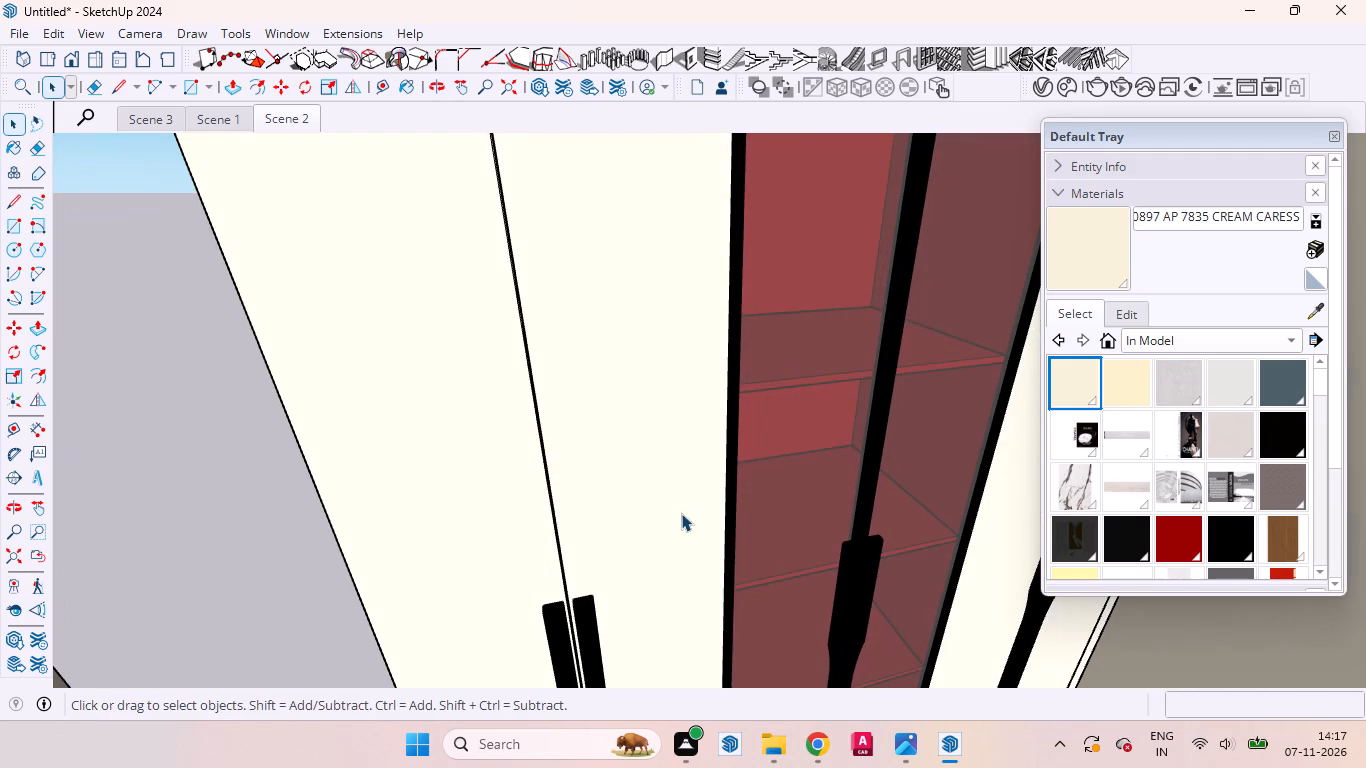
middle_click_drag(681, 513, 772, 590)
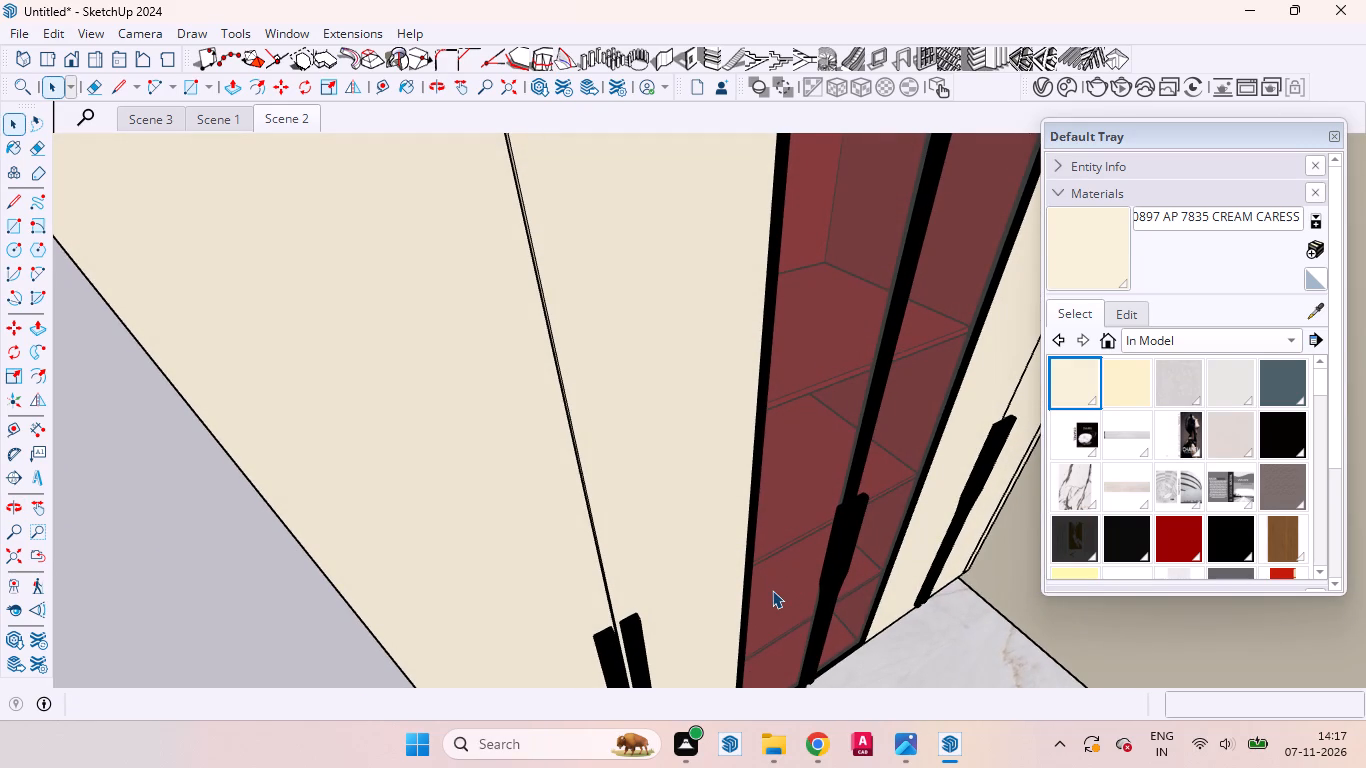
scroll(772, 590, "up", 1)
scroll(772, 590, "down", 3)
middle_click_drag(772, 590, 706, 594)
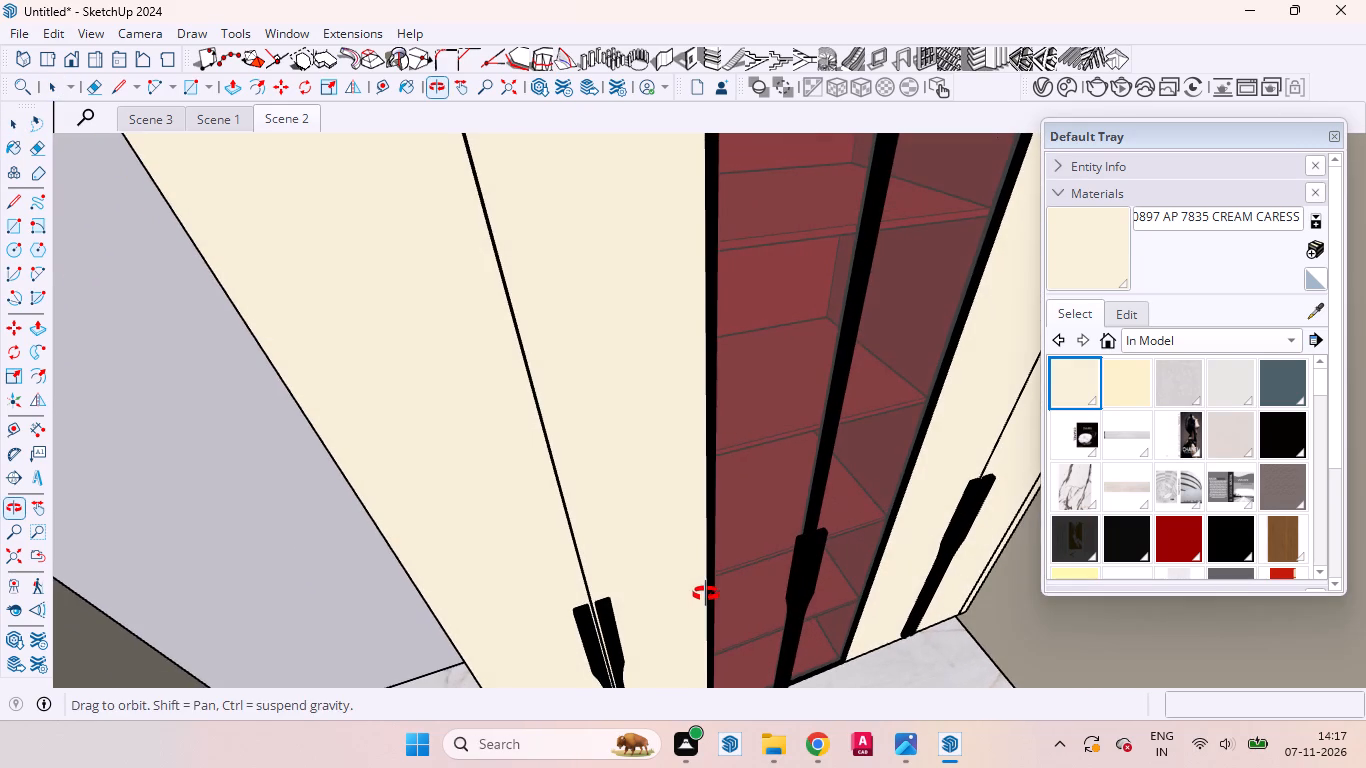
middle_click_drag(706, 594, 707, 595)
scroll(812, 585, "down", 12)
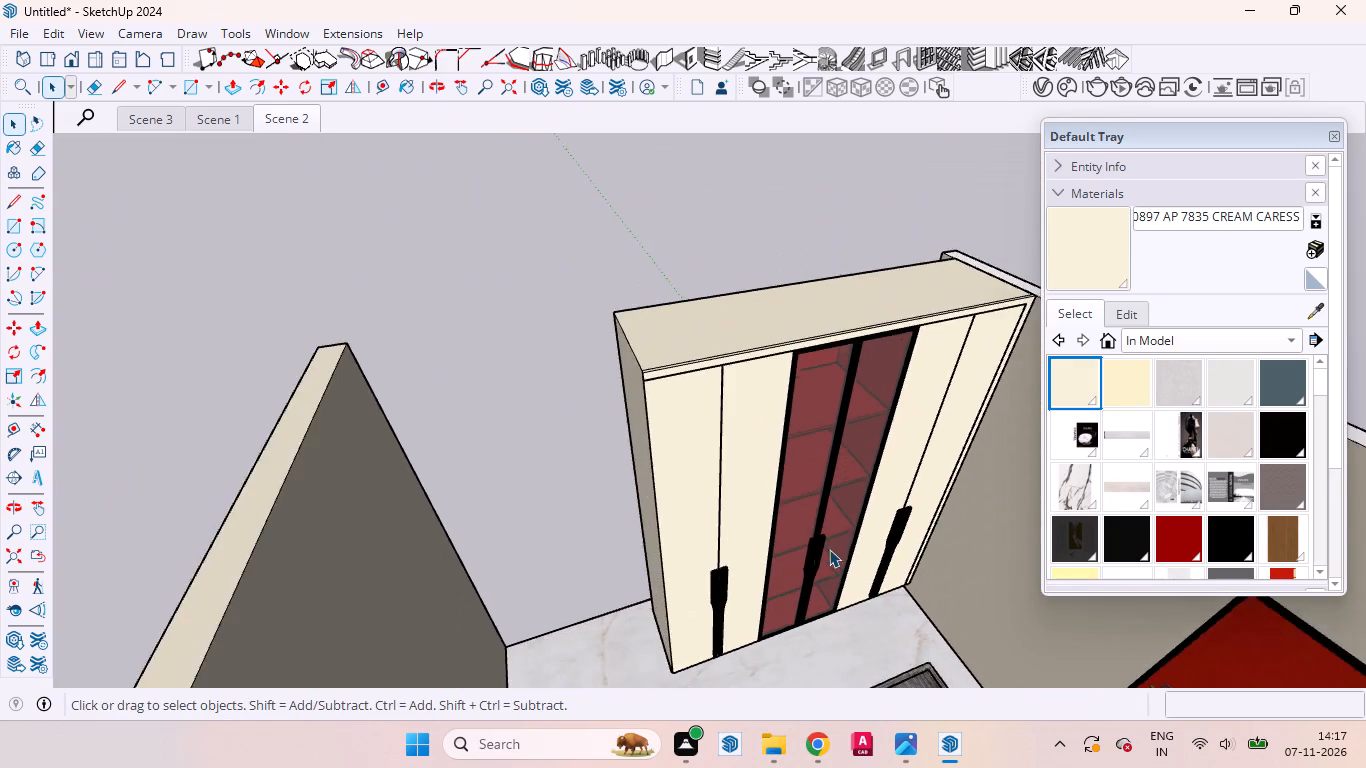
middle_click_drag(821, 552, 752, 562)
scroll(757, 562, "up", 1)
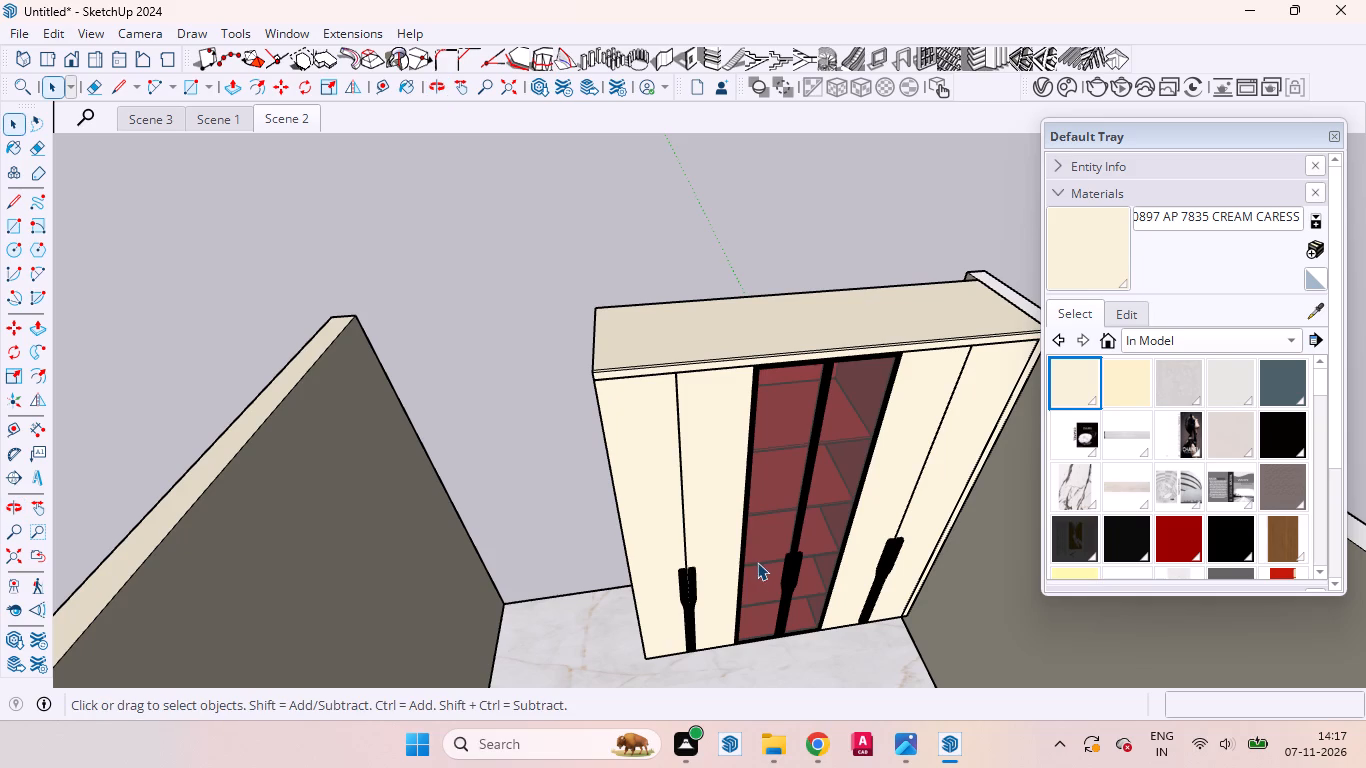
scroll(757, 562, "up", 1)
scroll(757, 562, "down", 3)
middle_click_drag(728, 561, 652, 551)
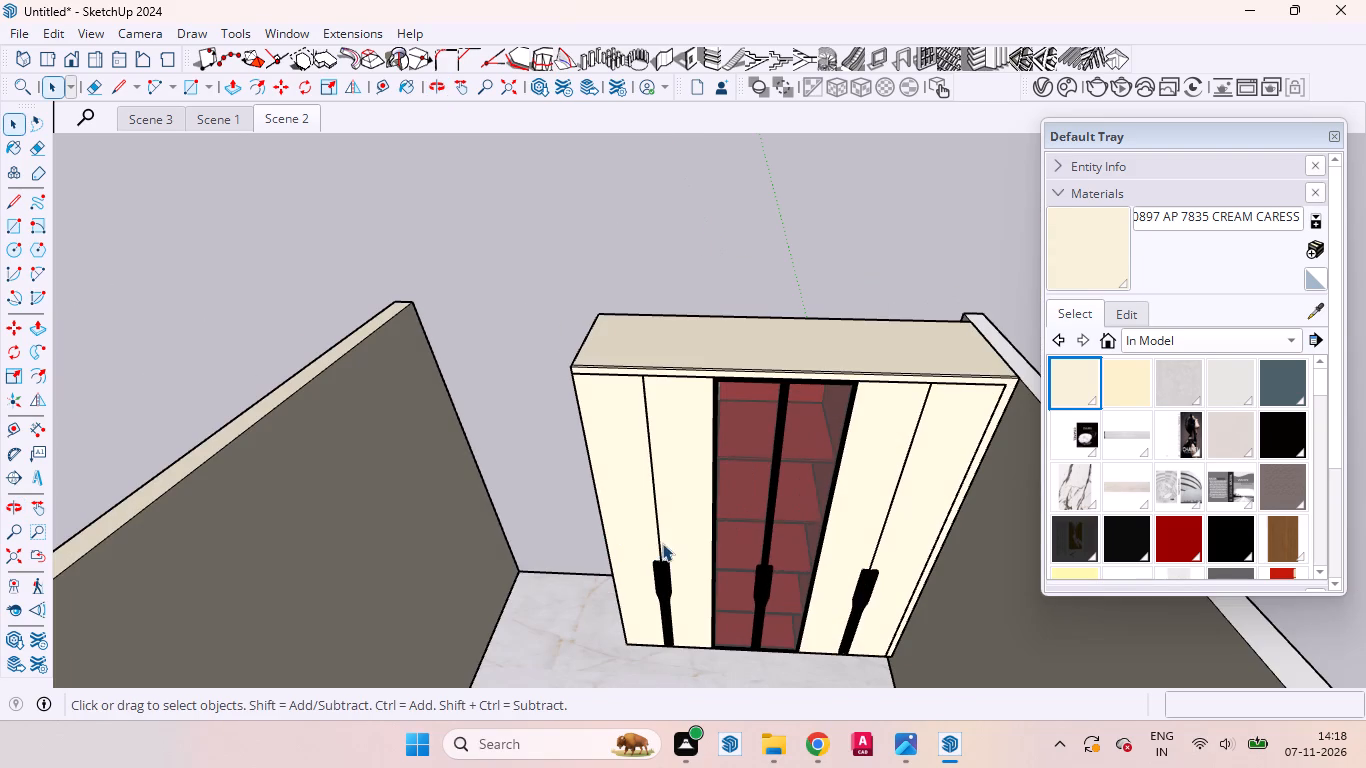
middle_click_drag(732, 543, 766, 588)
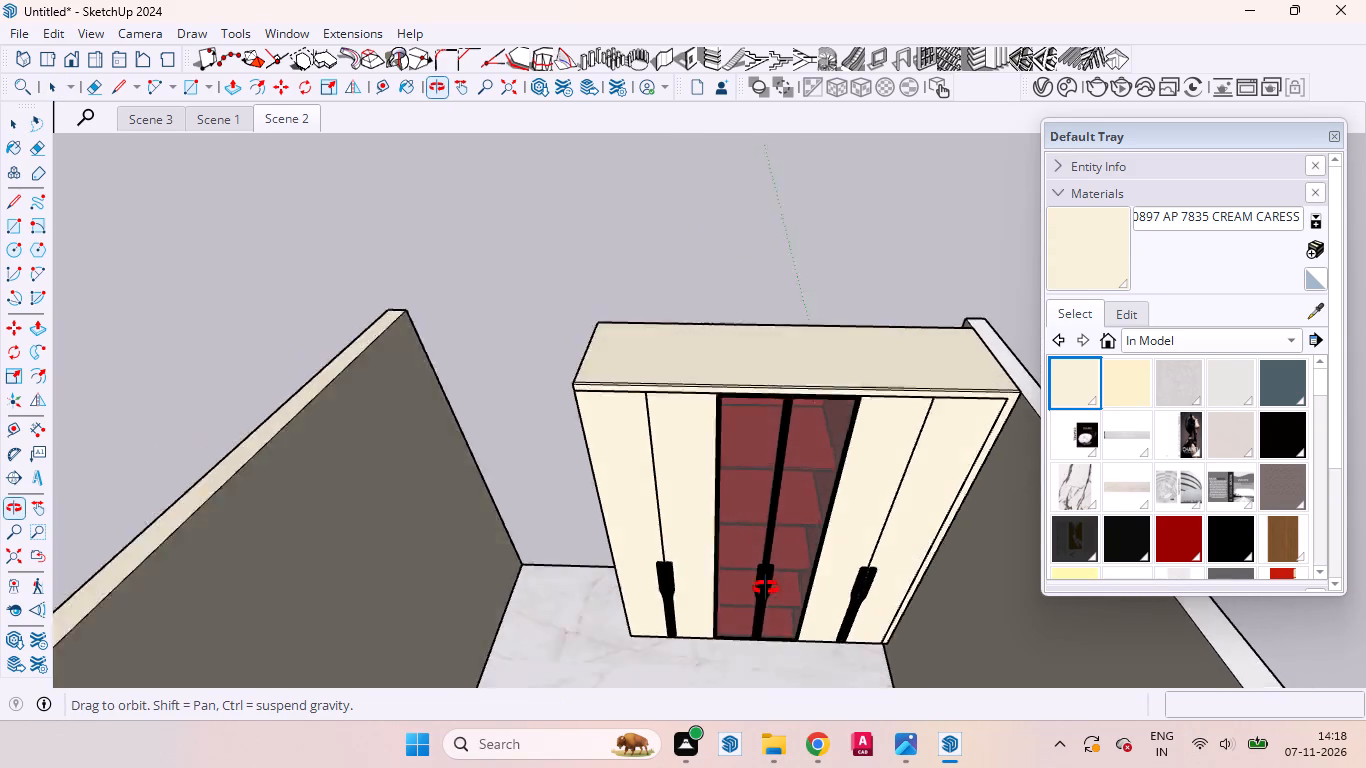
middle_click_drag(766, 588, 1004, 710)
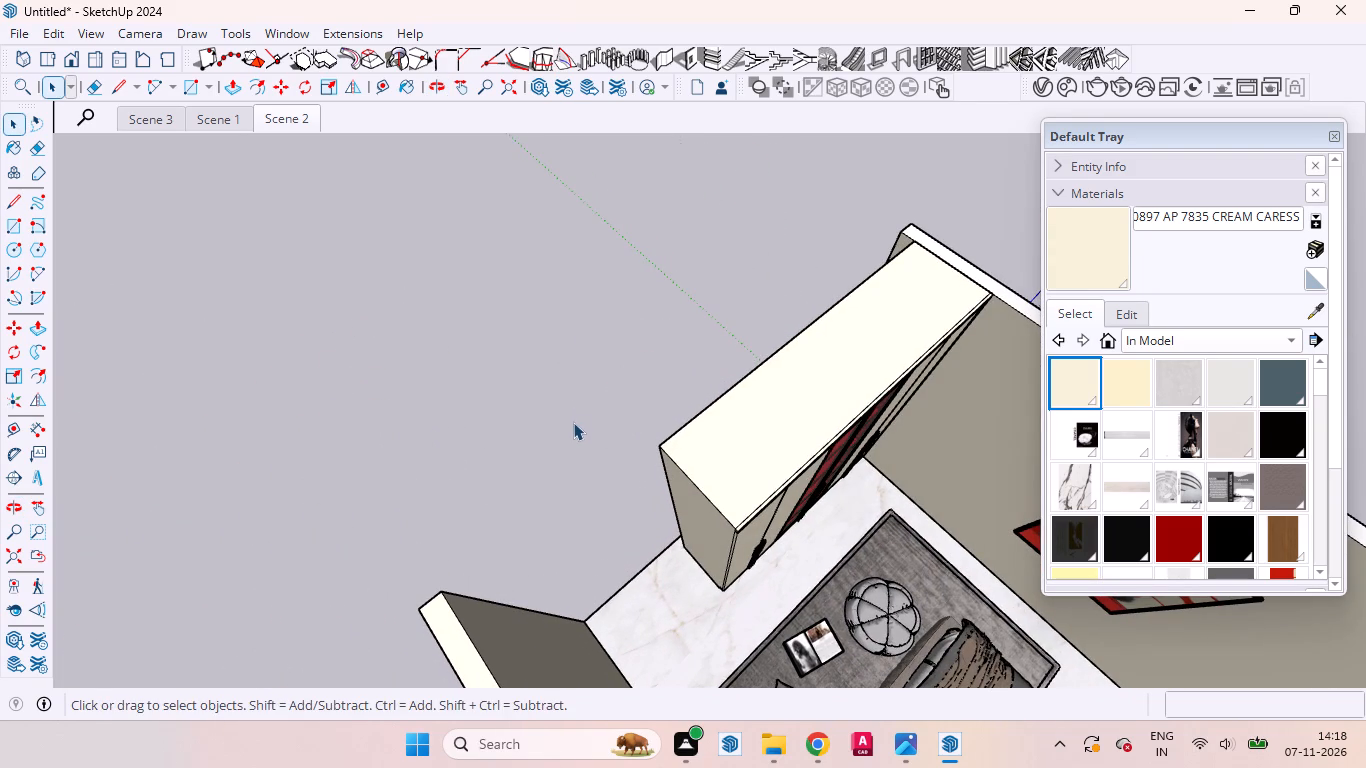
Make a new empty group, open for editing, for geometry in the open gap behind the wardrobe.
middle_click_drag(587, 447, 777, 496)
middle_click(777, 496)
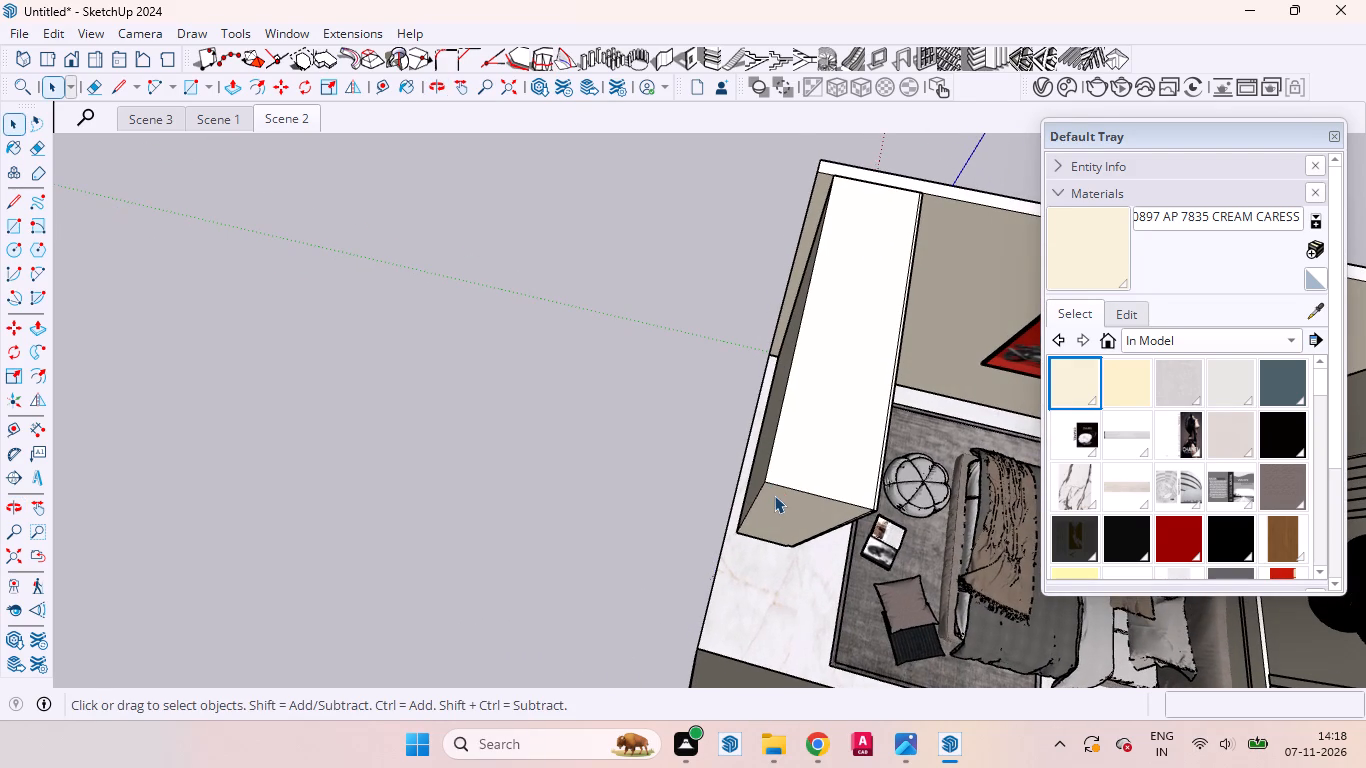
middle_click_drag(774, 495, 753, 484)
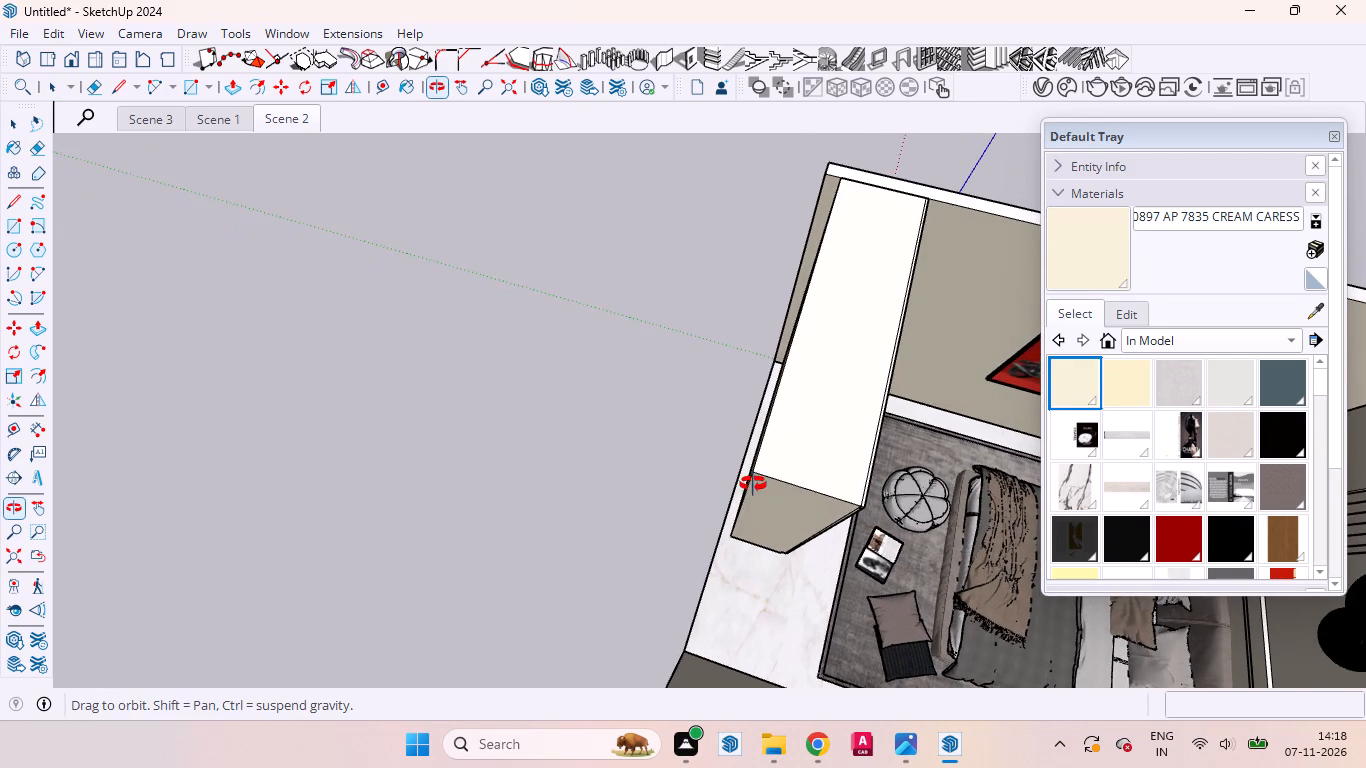
middle_click_drag(753, 484, 762, 484)
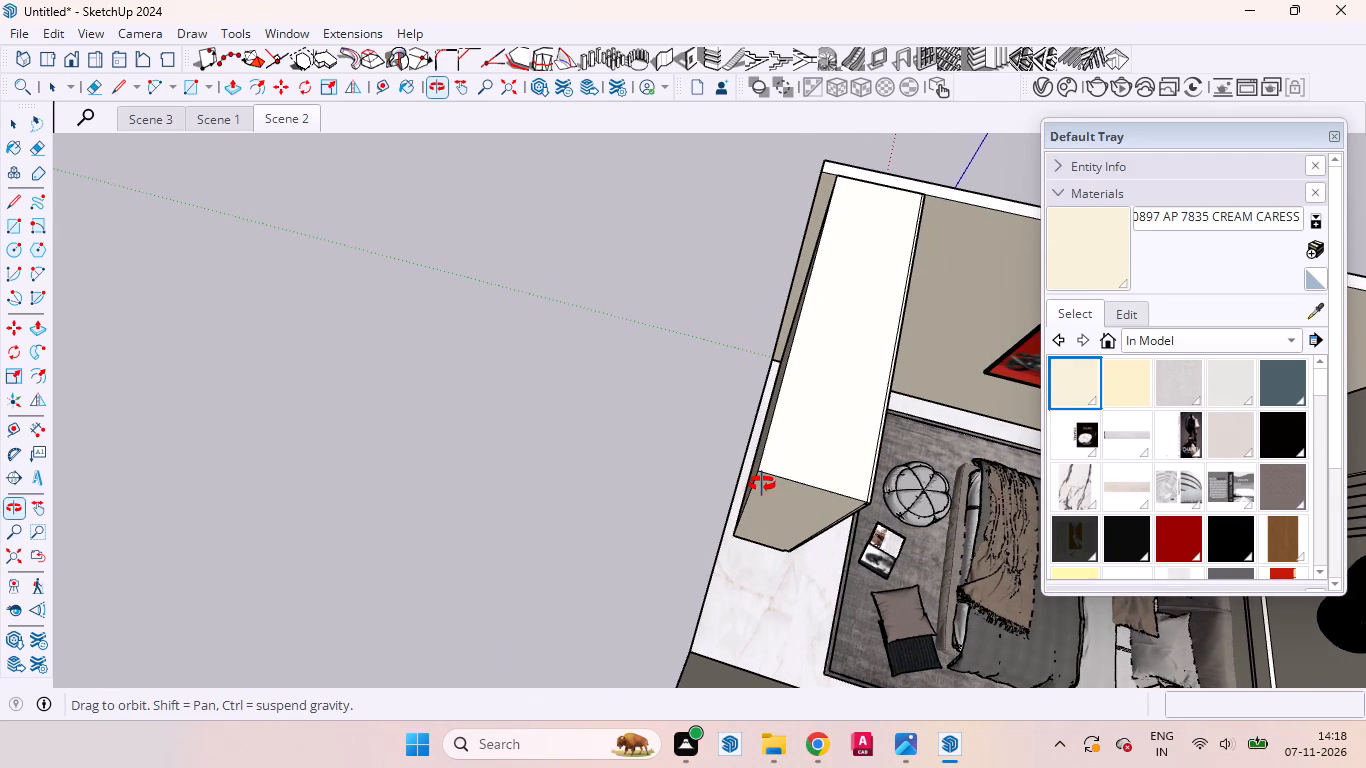
middle_click_drag(762, 484, 821, 524)
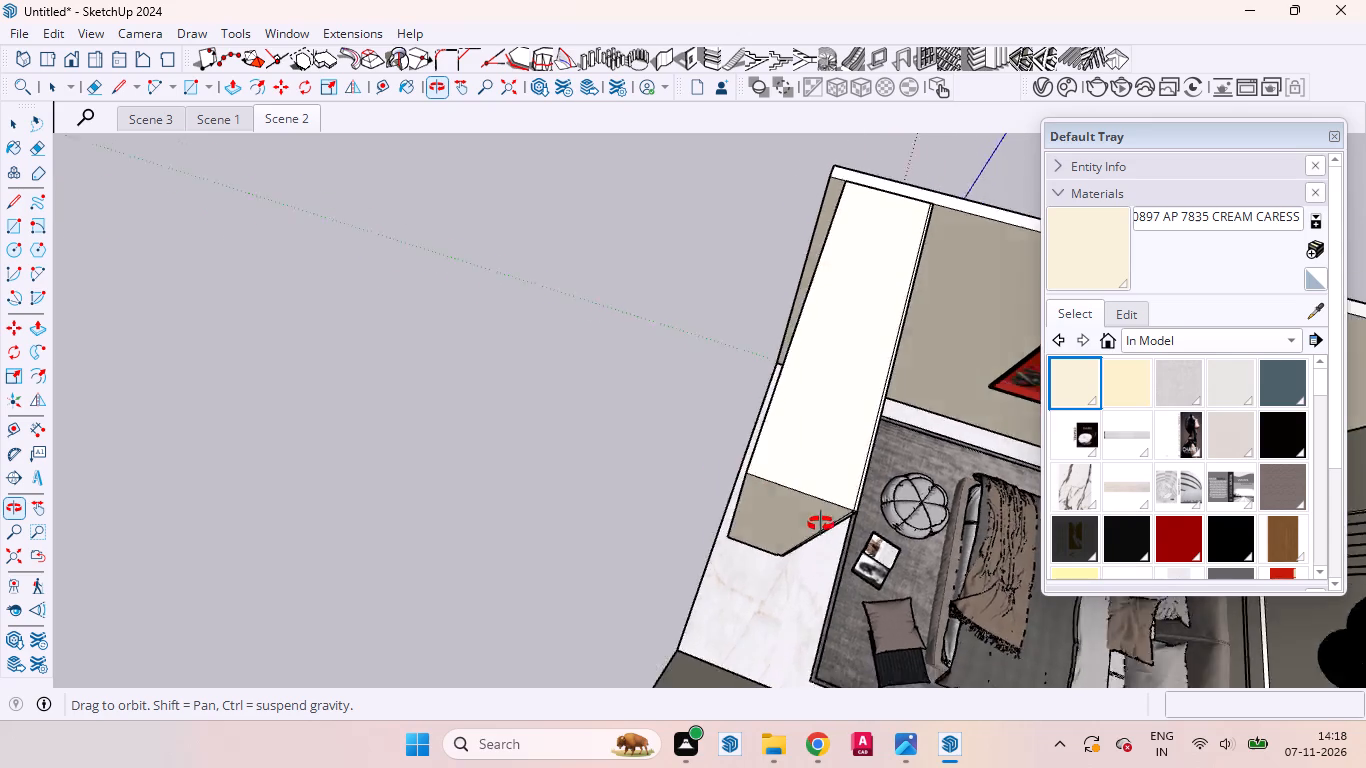
middle_click_drag(821, 524, 910, 574)
right_click(616, 517)
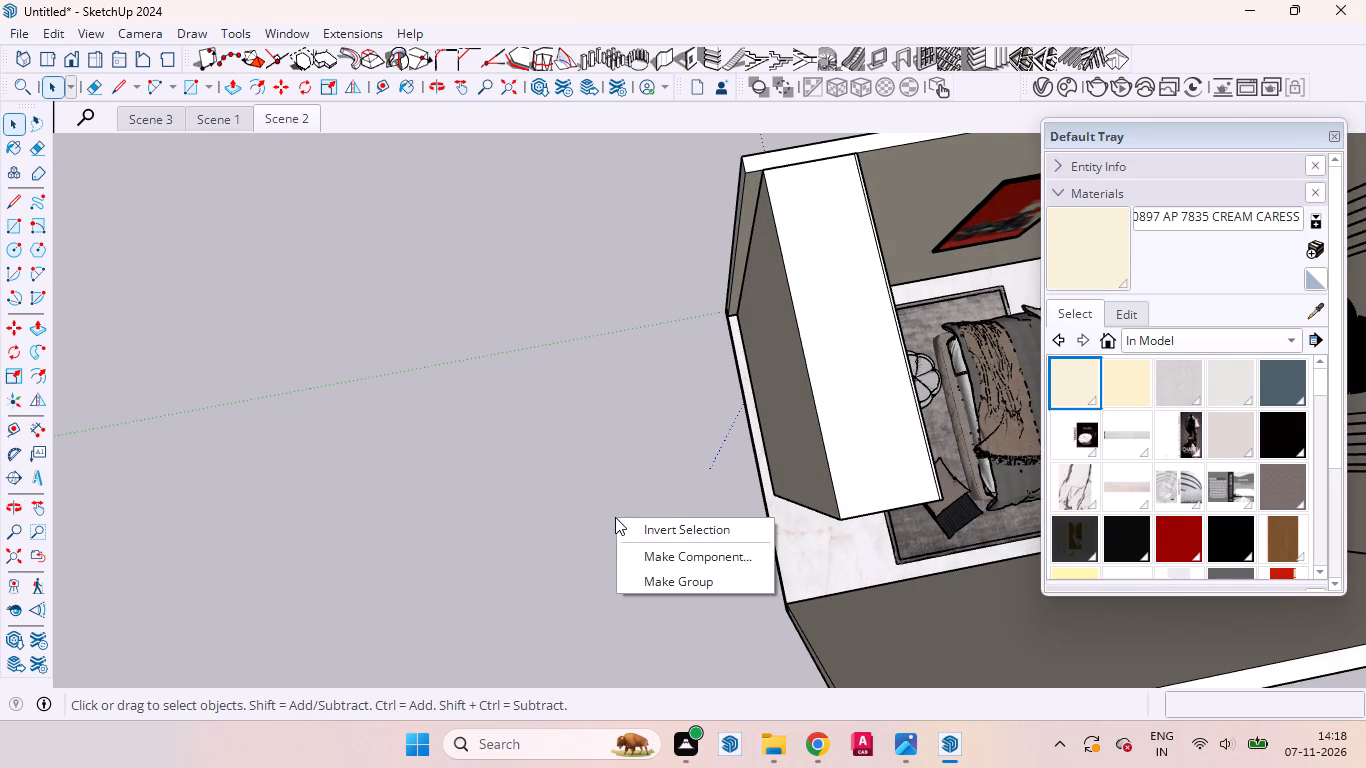
left_click(681, 585)
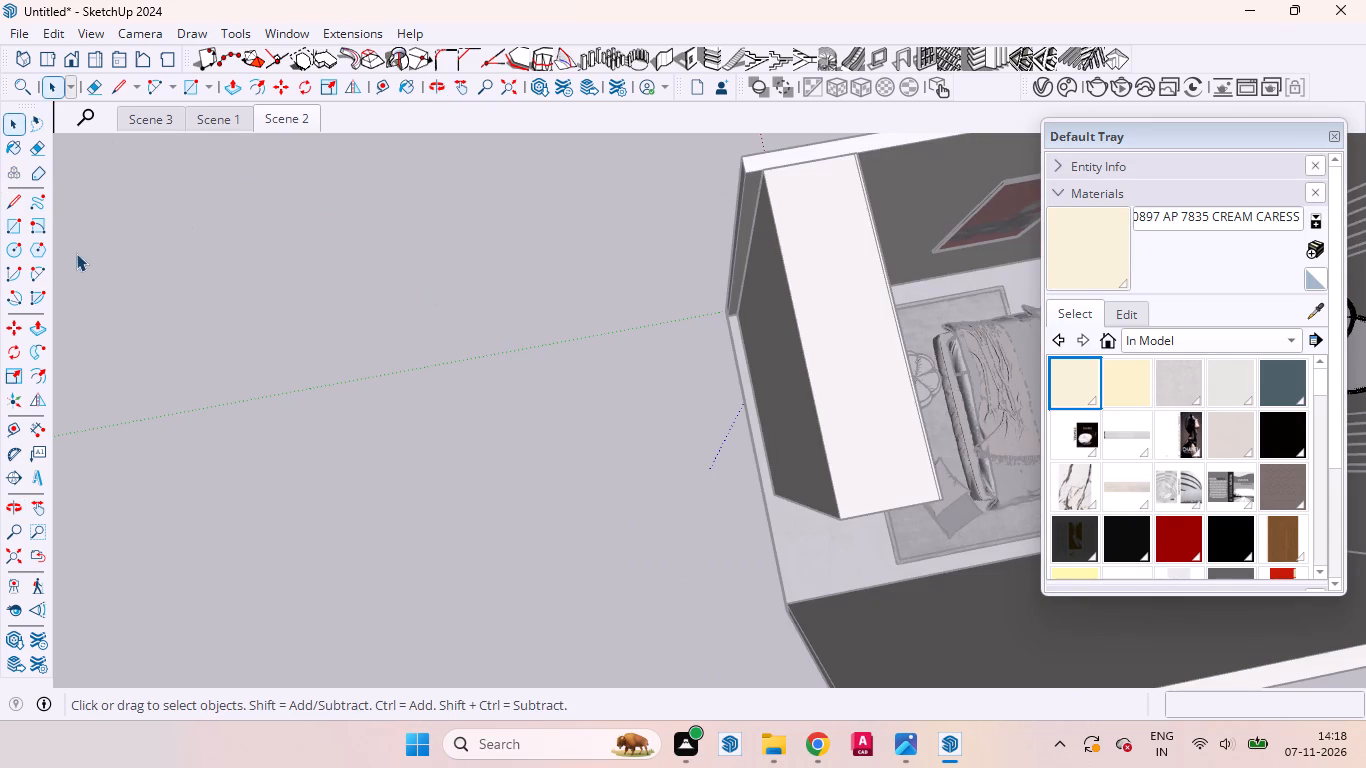
Draw an 11' 3" by 4 1/2" rectangle on the exposed floor strip behind the wardrobe, spanning between the two side walls.
left_click(10, 222)
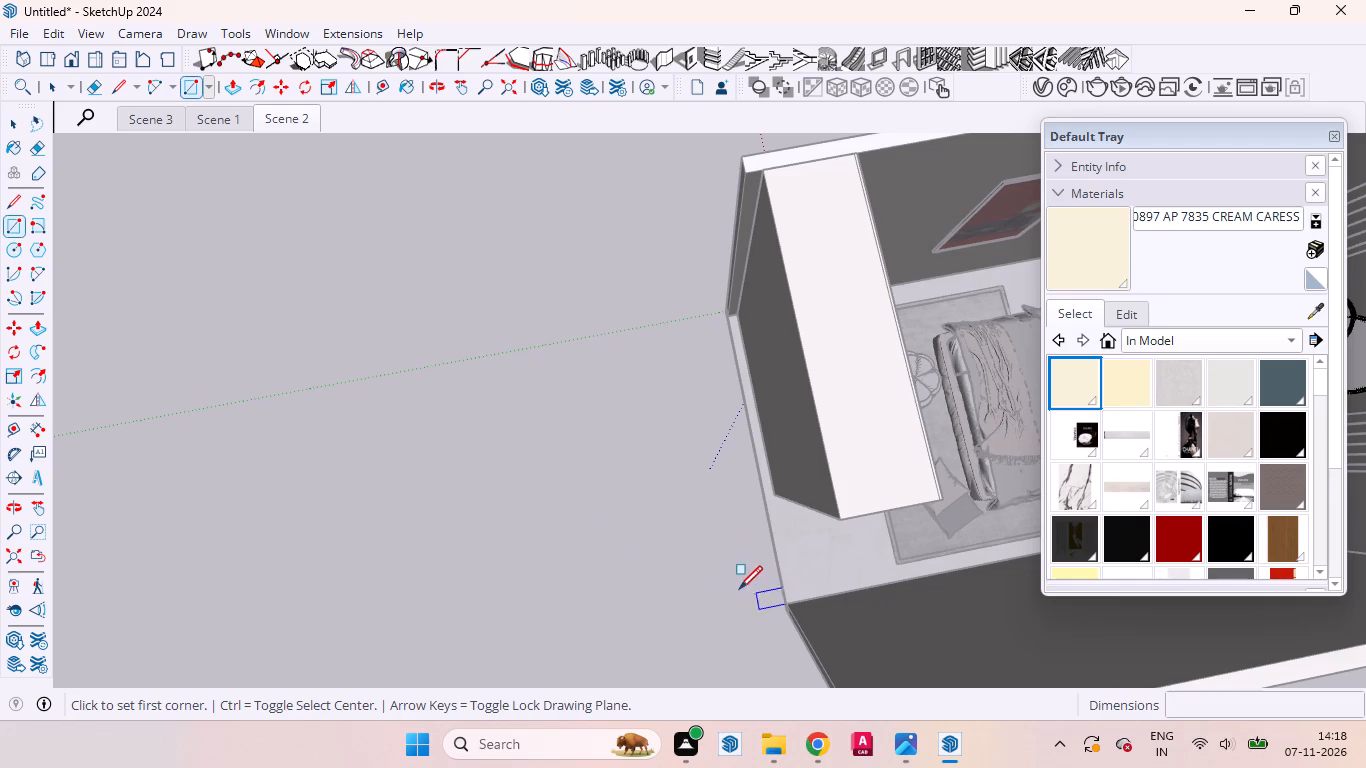
scroll(730, 589, "down", 4)
scroll(824, 566, "up", 3)
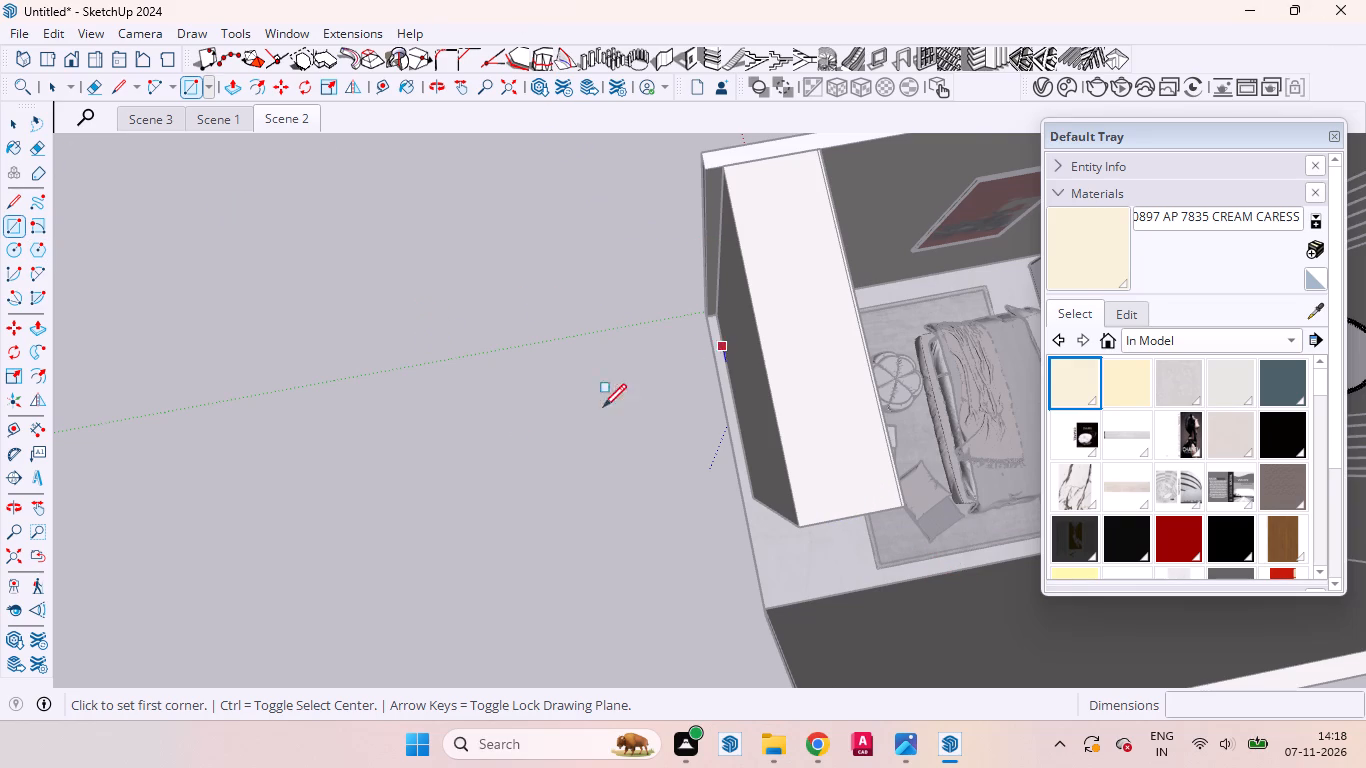
scroll(510, 439, "down", 1)
scroll(768, 295, "up", 2)
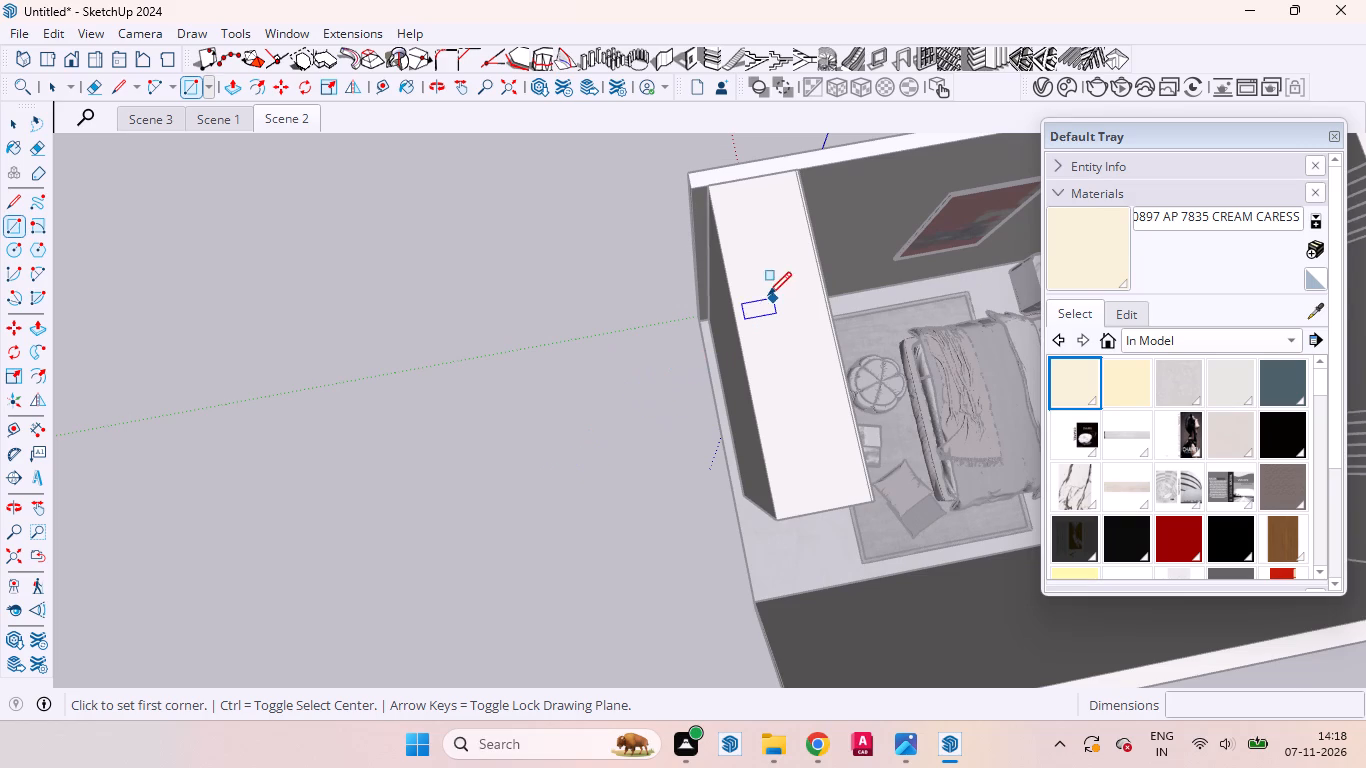
scroll(768, 295, "up", 17)
middle_click_drag(677, 389, 760, 280)
middle_click(762, 277)
scroll(764, 275, "up", 1)
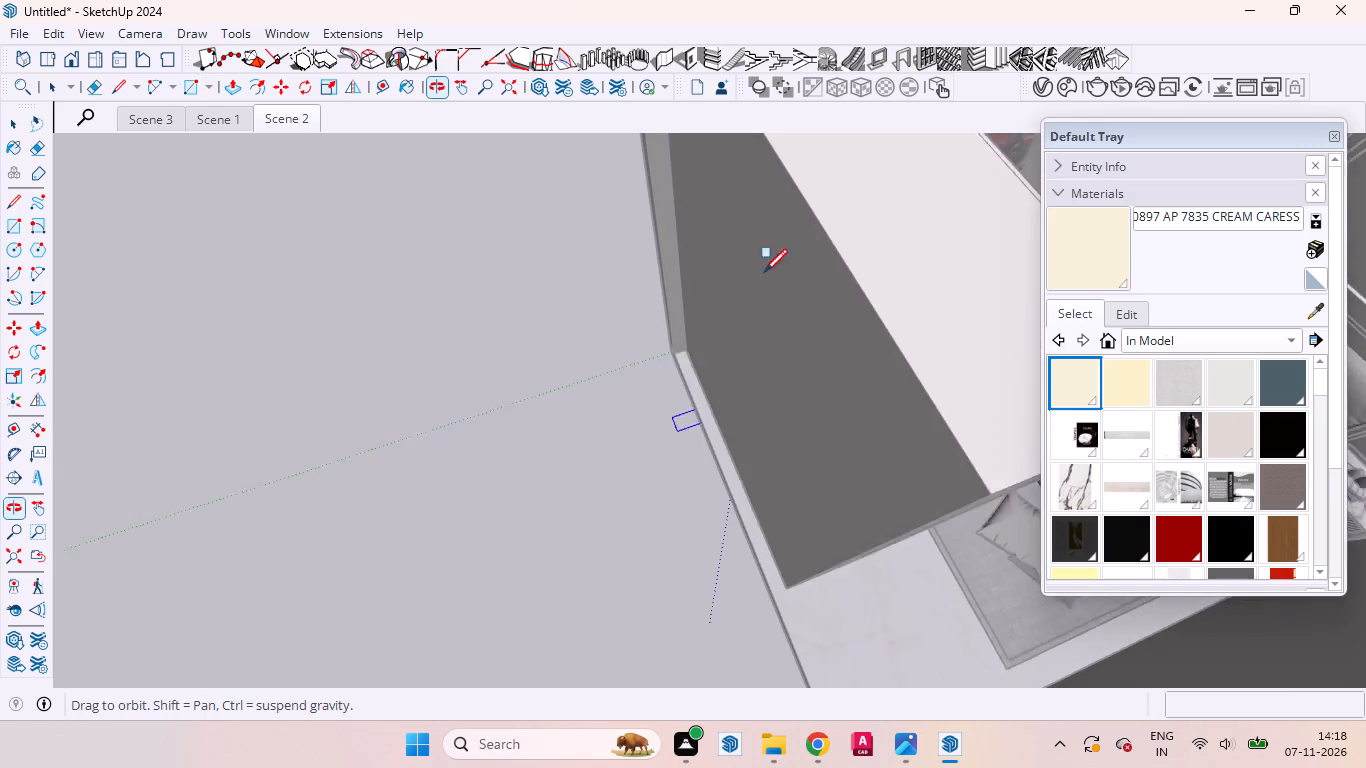
scroll(674, 359, "up", 1)
scroll(674, 359, "down", 2)
scroll(675, 359, "up", 16)
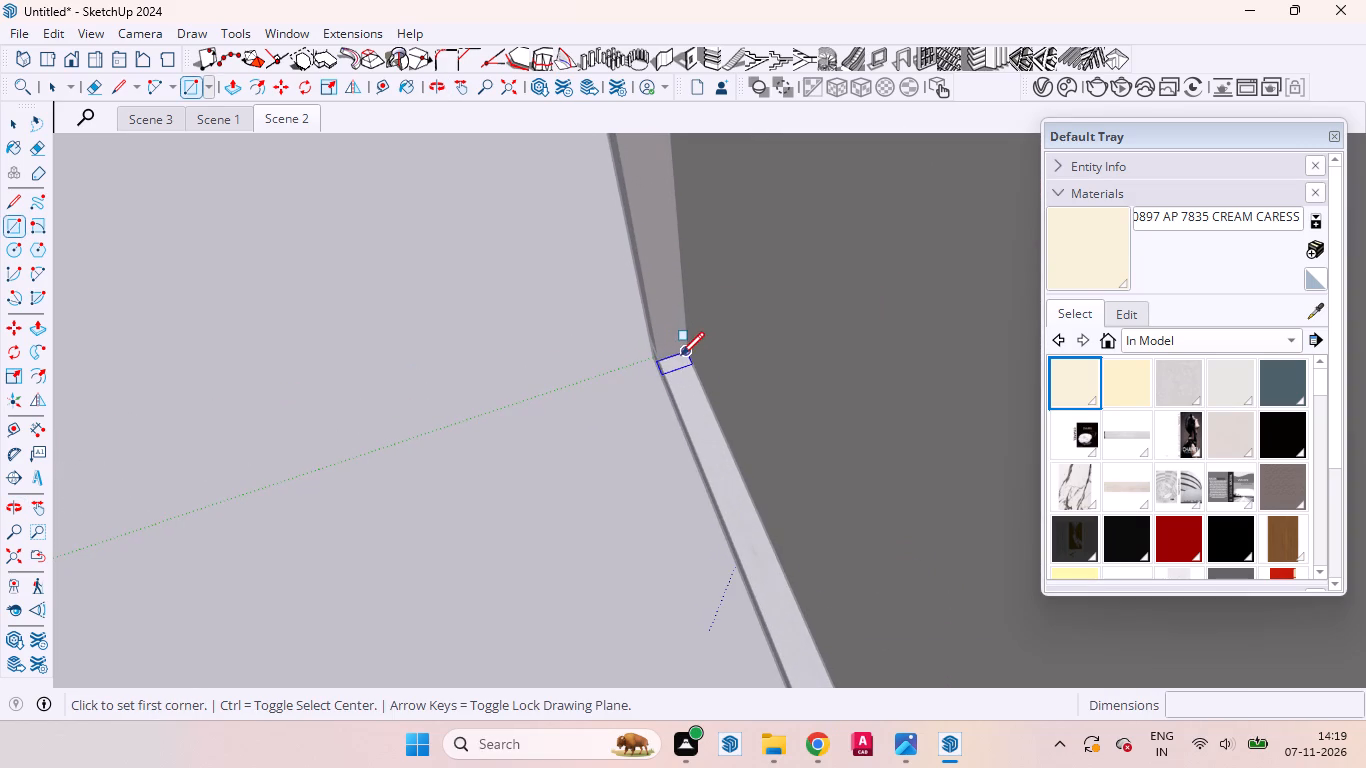
scroll(682, 389, "up", 20)
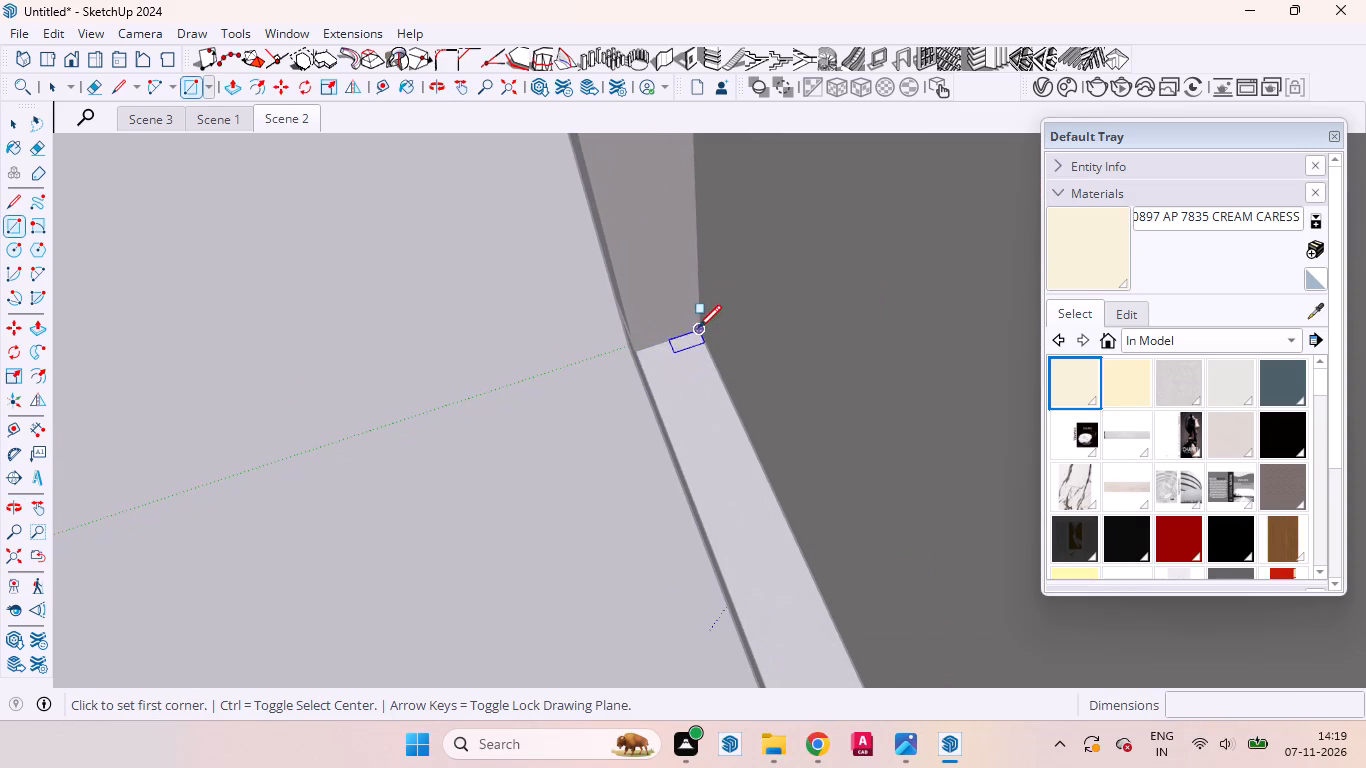
scroll(665, 373, "up", 6)
middle_click_drag(666, 365, 702, 311)
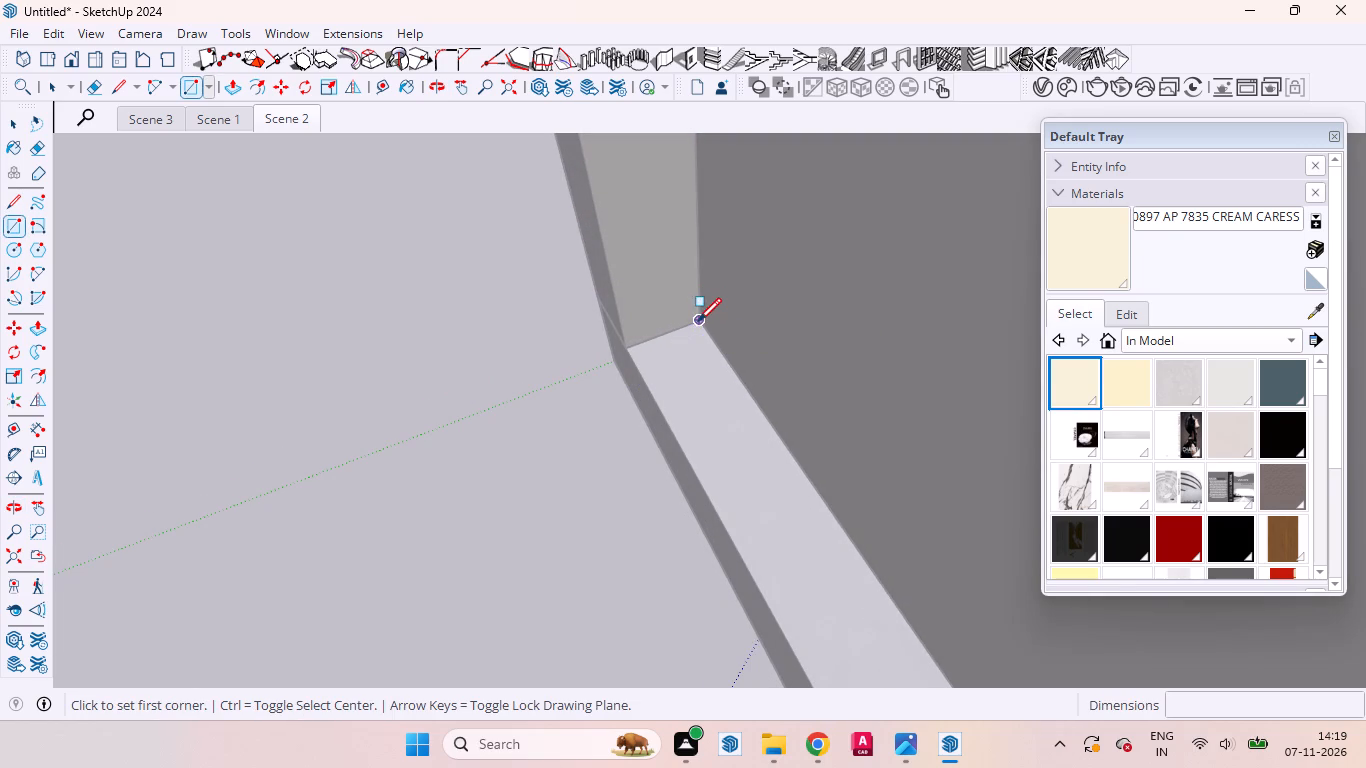
left_click(698, 320)
scroll(644, 345, "down", 17)
scroll(636, 342, "down", 5)
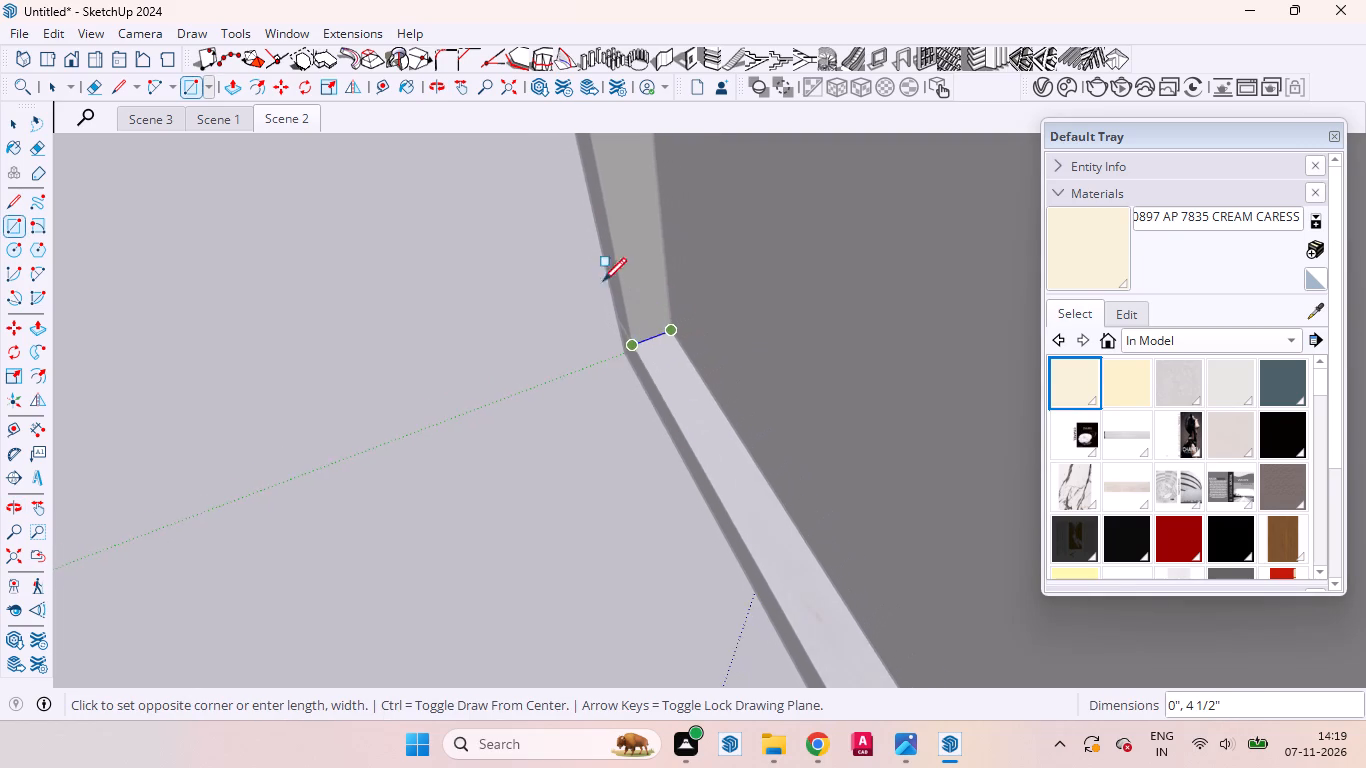
scroll(603, 281, "down", 20)
scroll(603, 281, "down", 20)
scroll(603, 281, "down", 4)
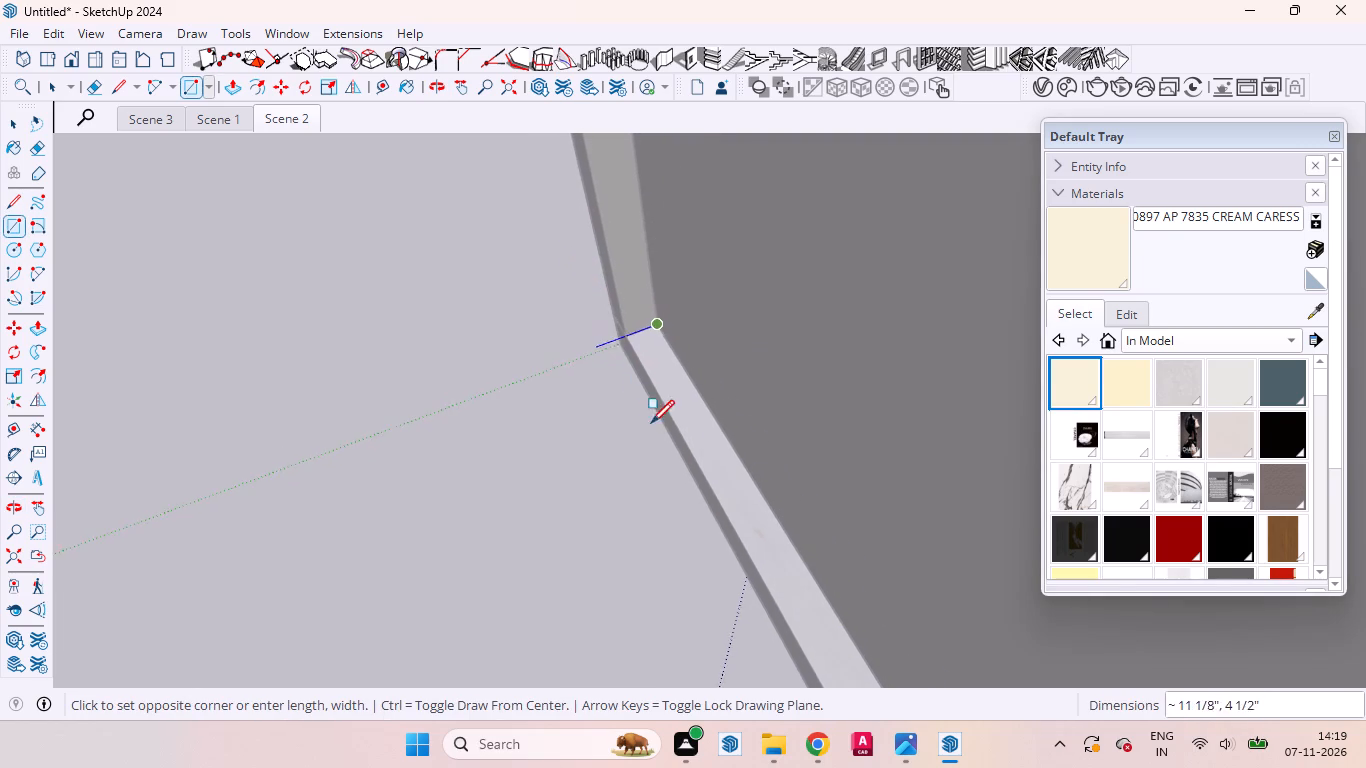
scroll(651, 423, "down", 1)
middle_click_drag(681, 504, 872, 464)
scroll(480, 462, "down", 3)
scroll(479, 462, "up", 1)
scroll(479, 462, "down", 10)
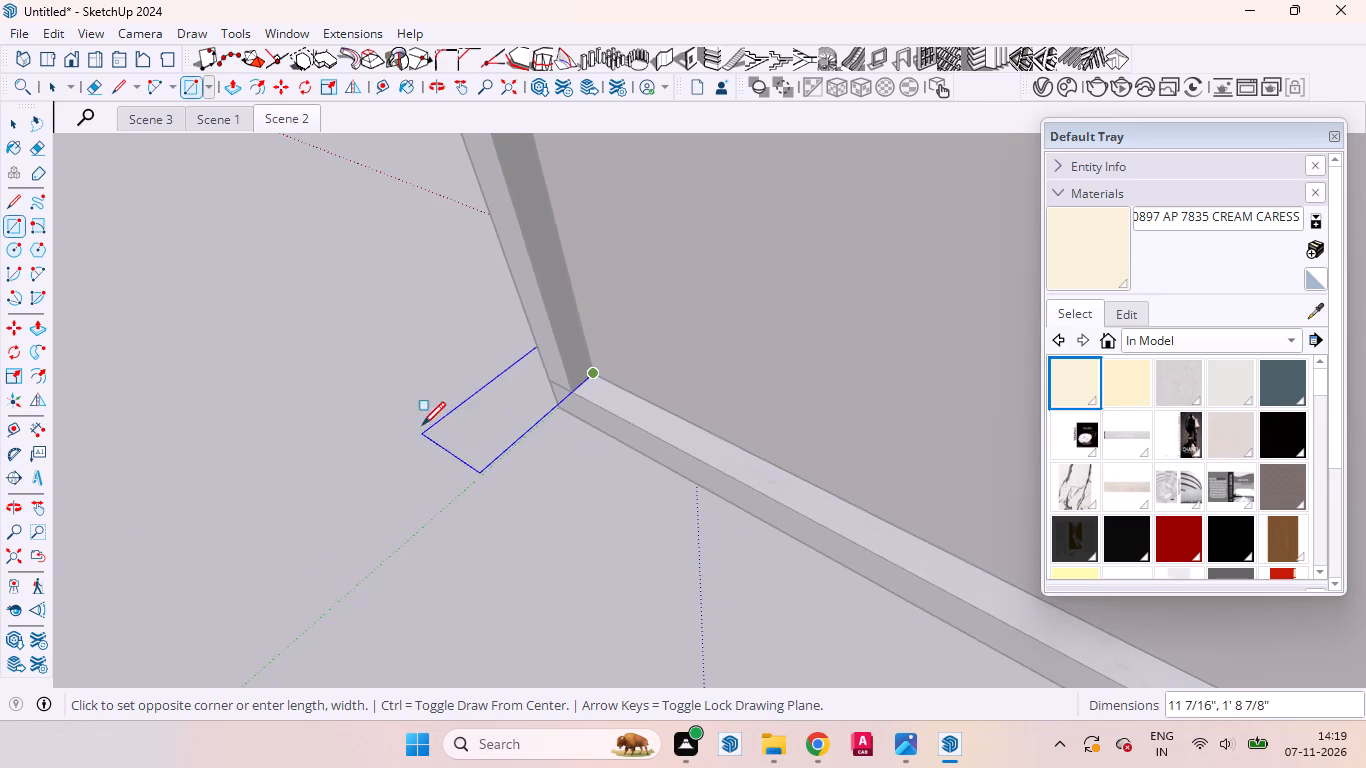
scroll(422, 425, "down", 20)
scroll(422, 425, "down", 4)
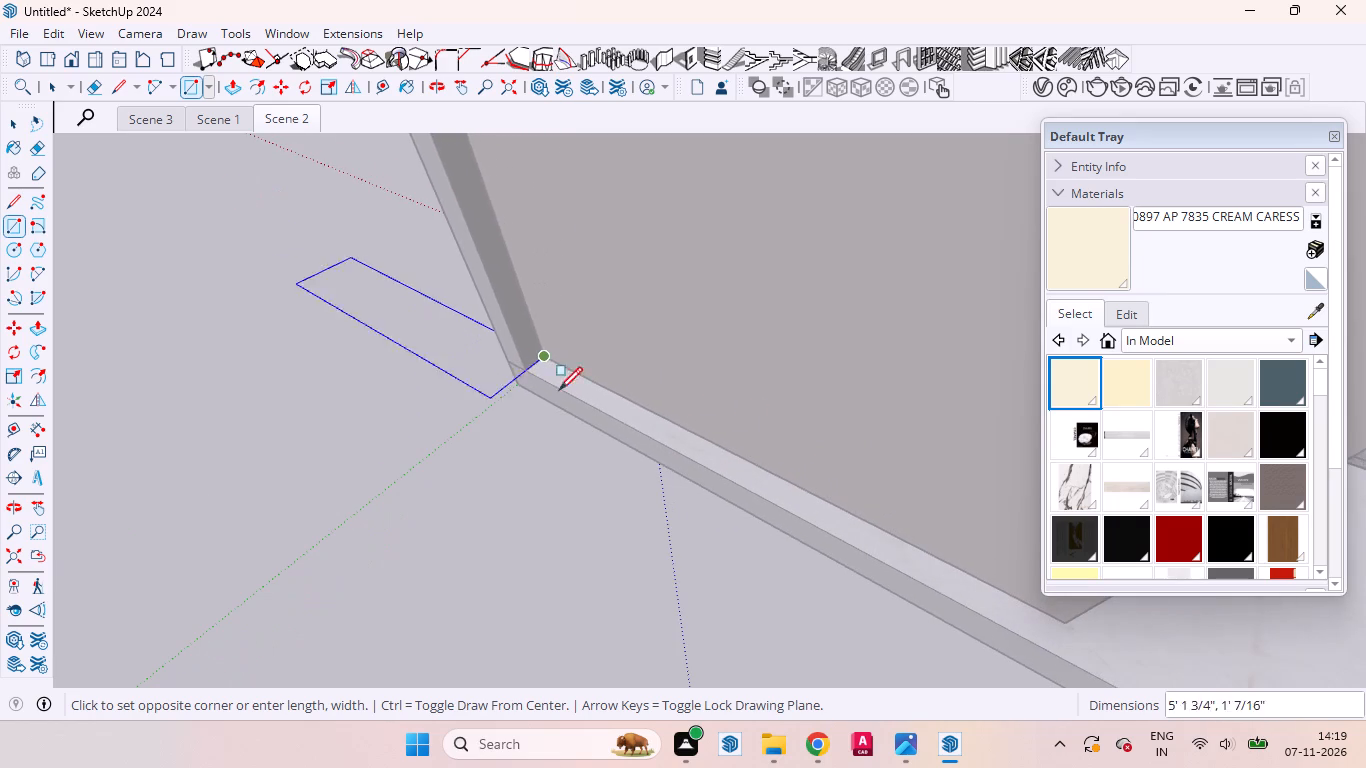
scroll(345, 377, "down", 14)
scroll(243, 253, "up", 1)
scroll(243, 253, "down", 13)
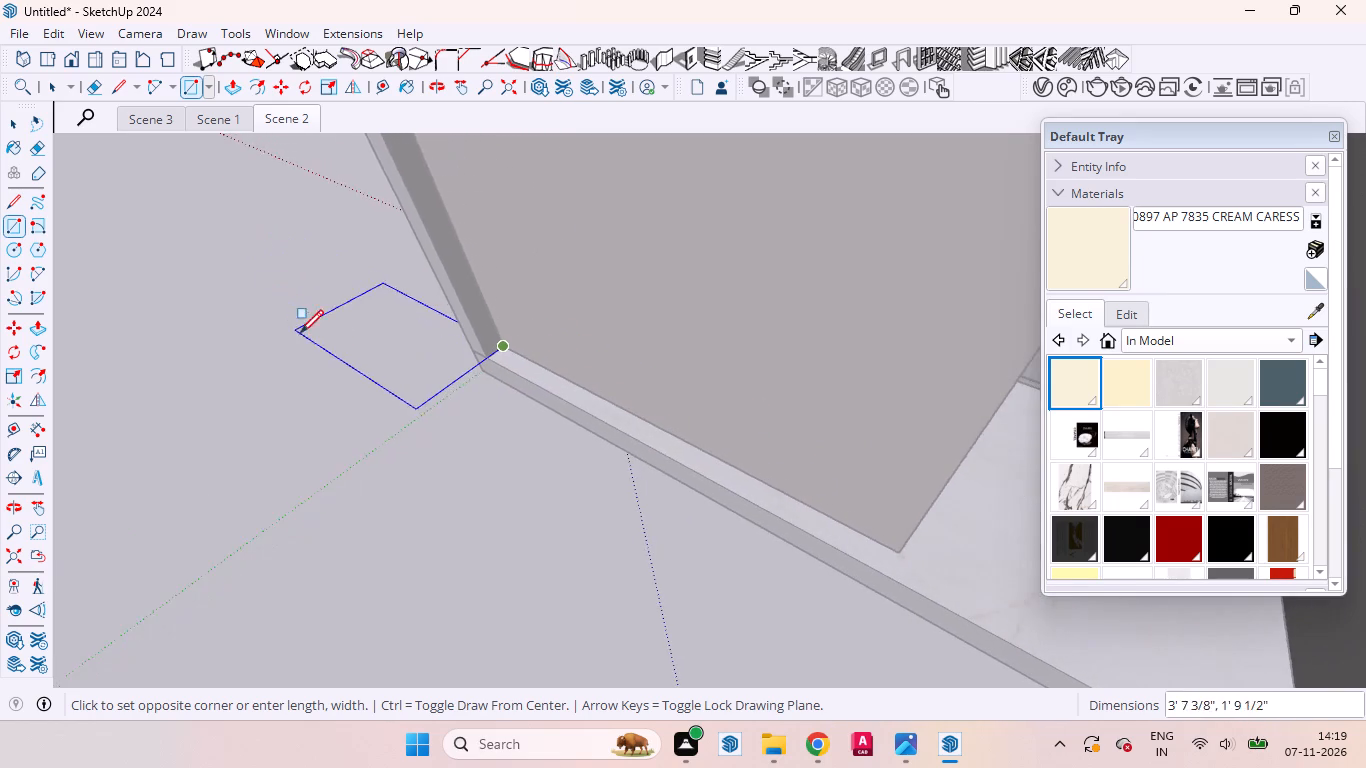
scroll(300, 333, "down", 3)
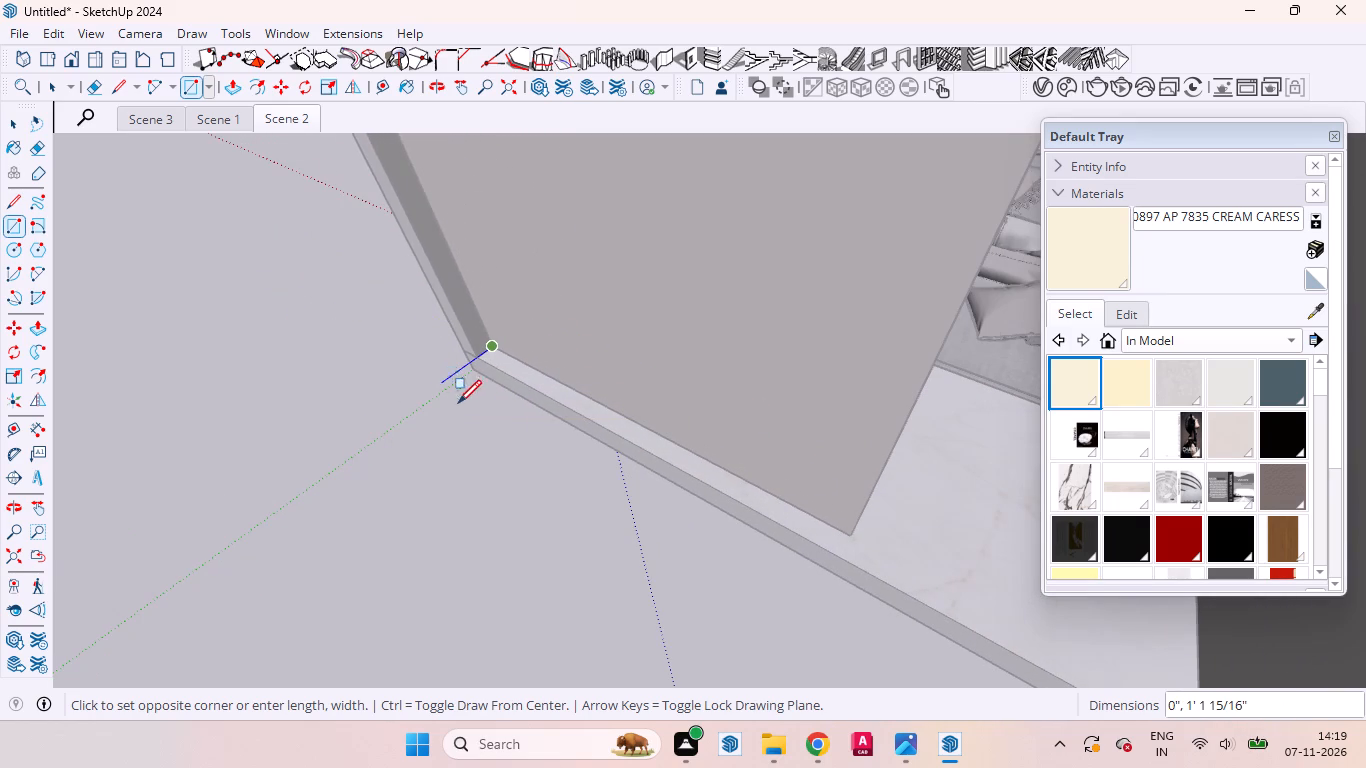
scroll(545, 436, "down", 7)
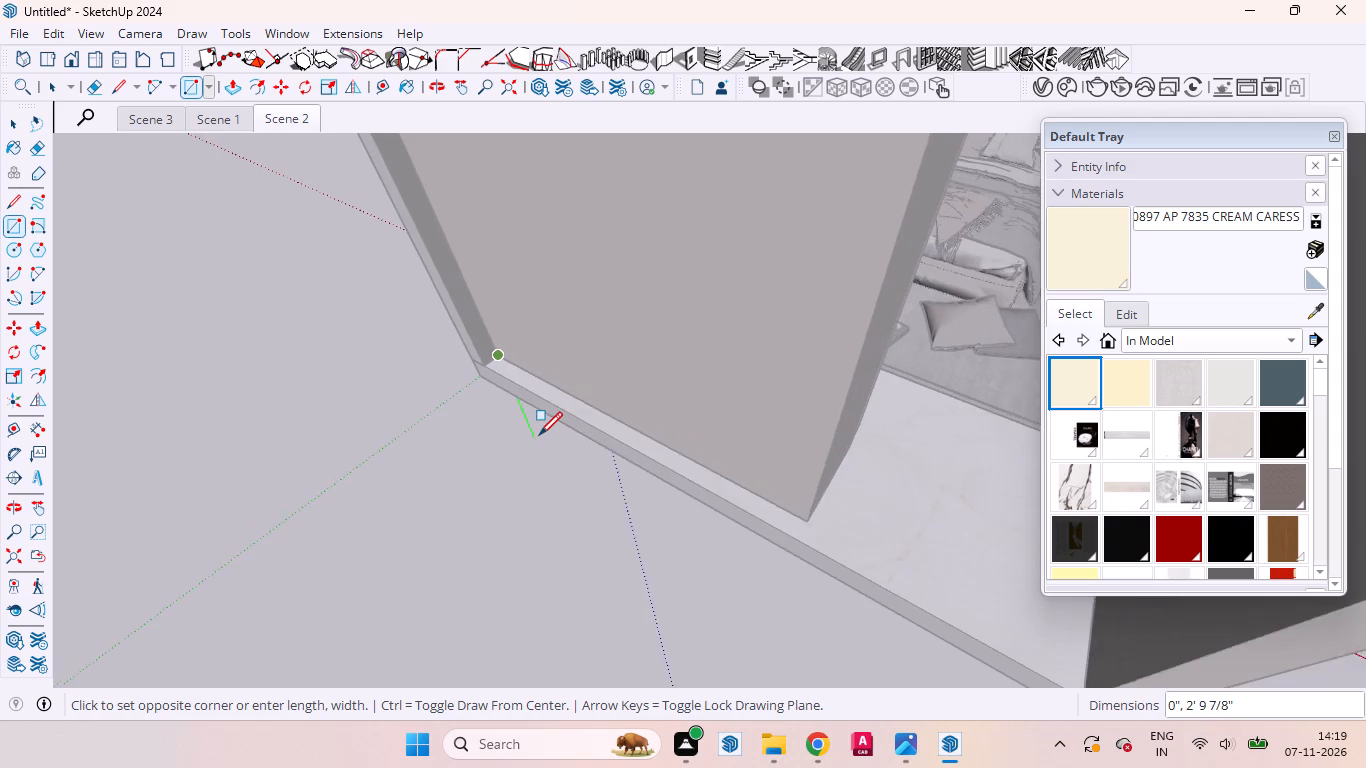
scroll(539, 435, "down", 5)
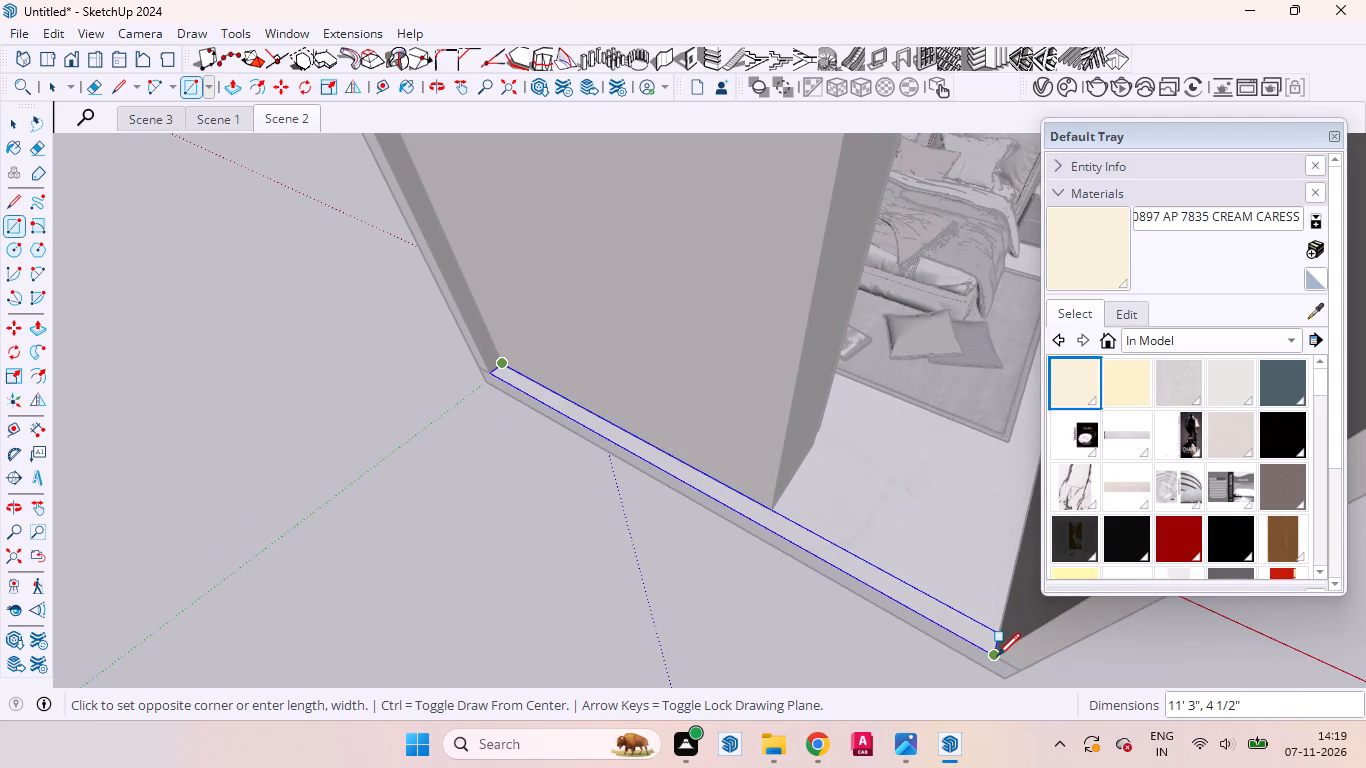
left_click(997, 655)
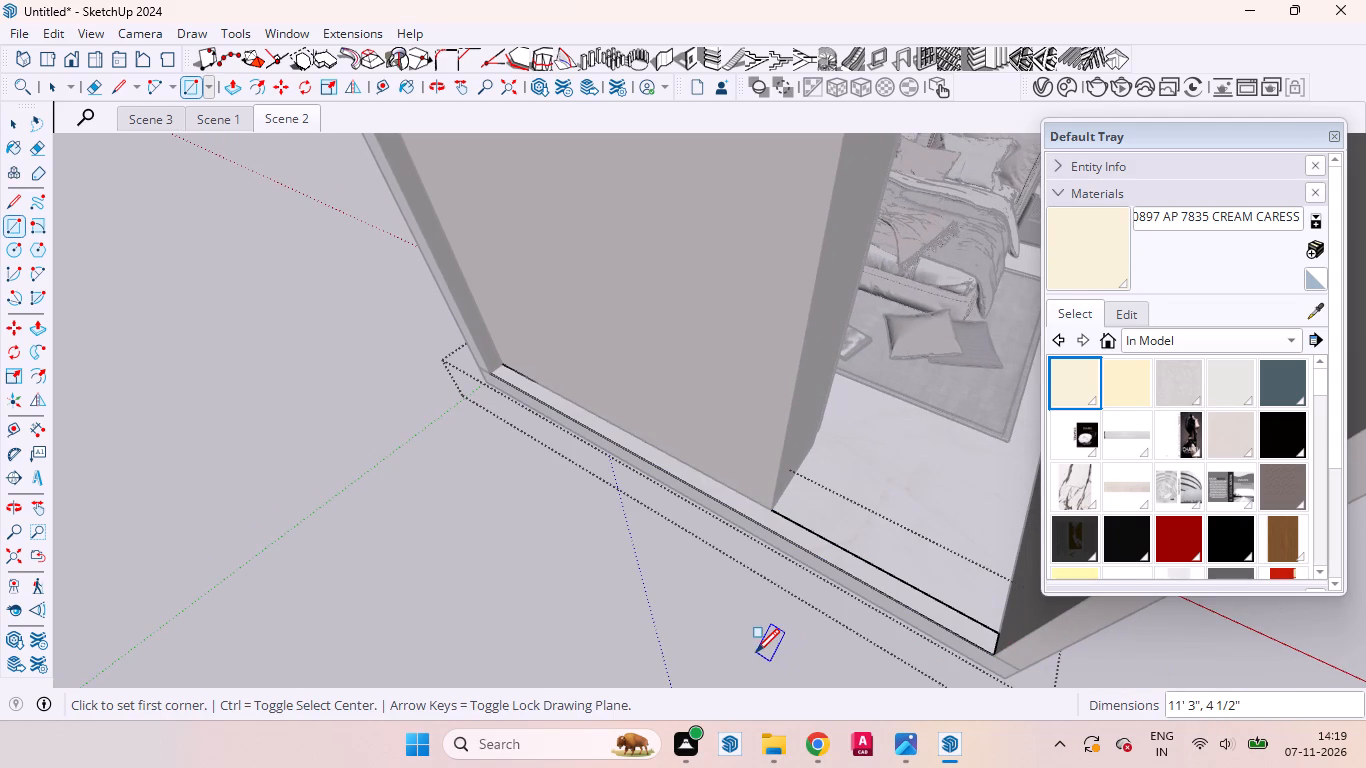
key("space")
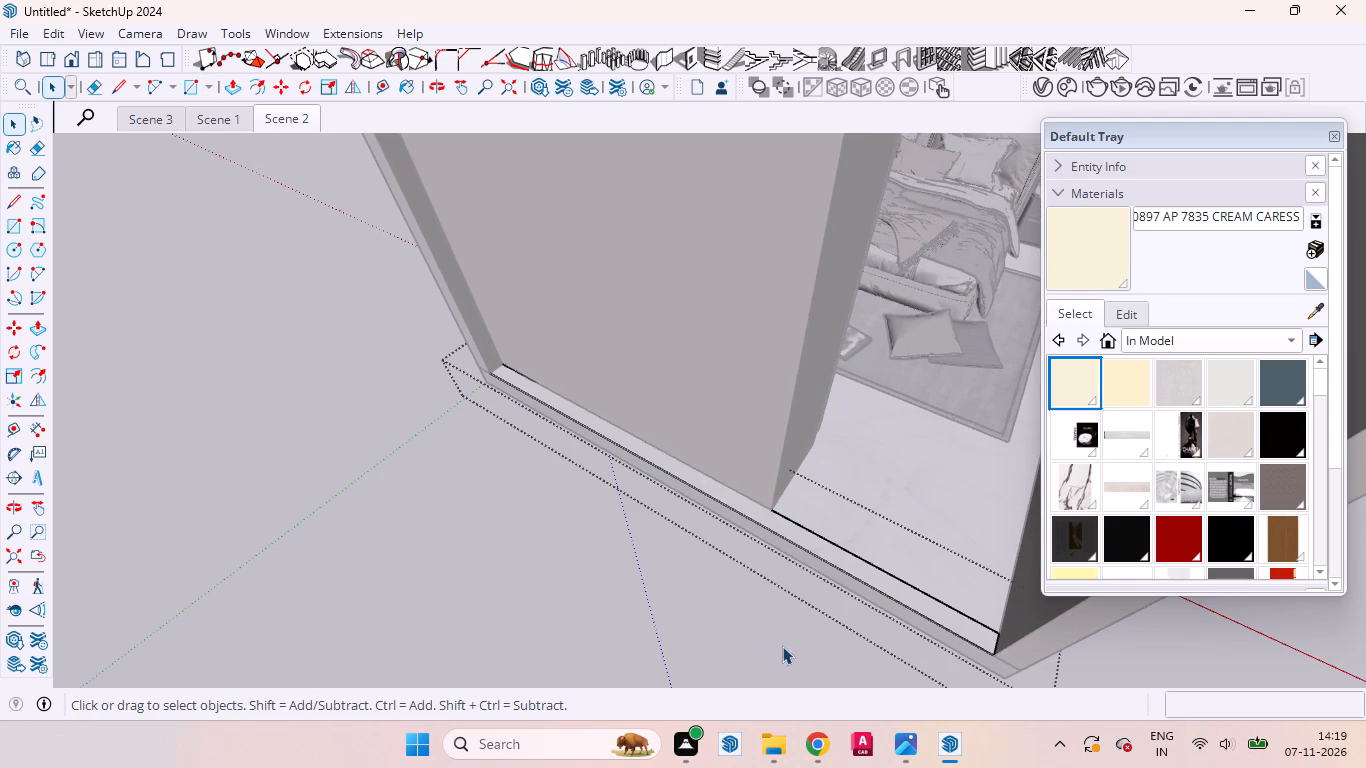
Push/Pull the rectangle up 9' 4" to the top of the side walls and close the group.
middle_click_drag(783, 645, 853, 767)
scroll(509, 748, "down", 4)
scroll(493, 493, "down", 2)
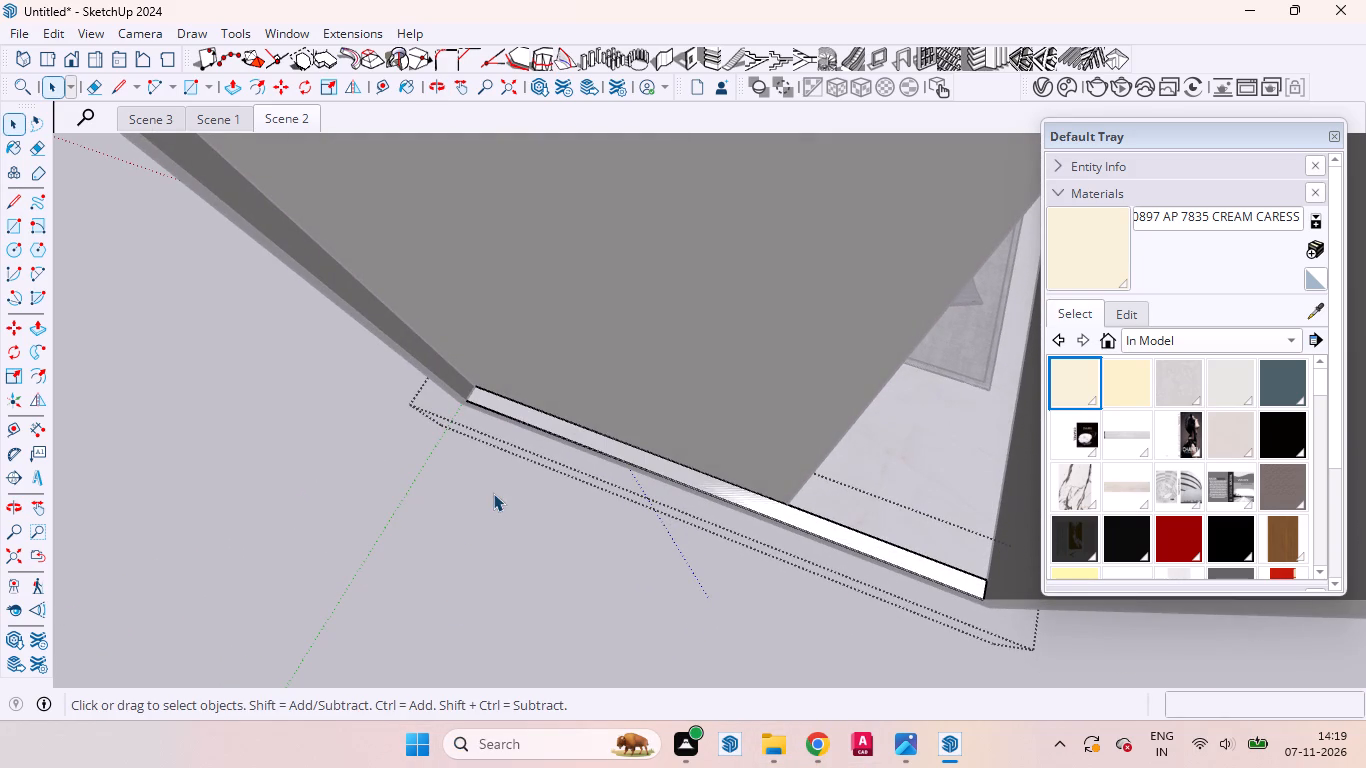
scroll(493, 493, "down", 2)
scroll(643, 457, "up", 7)
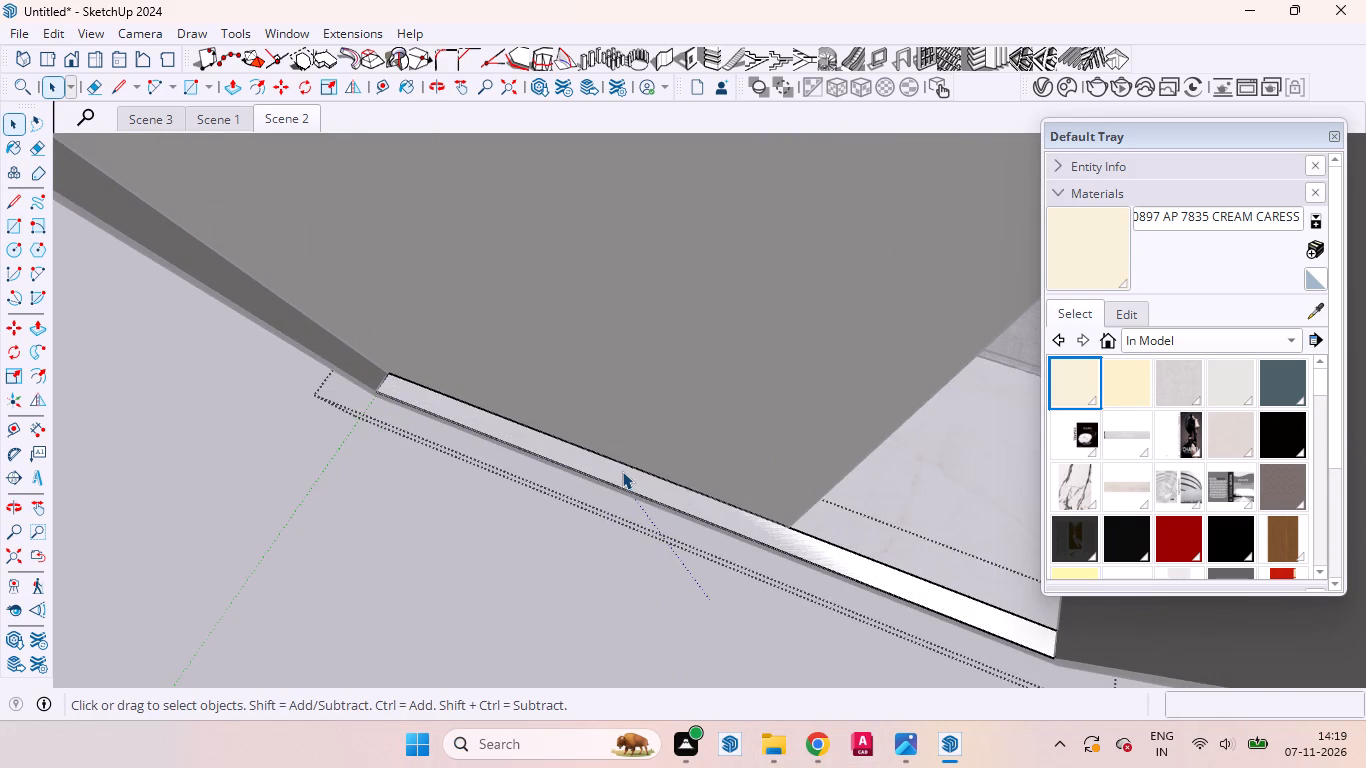
scroll(622, 471, "up", 2)
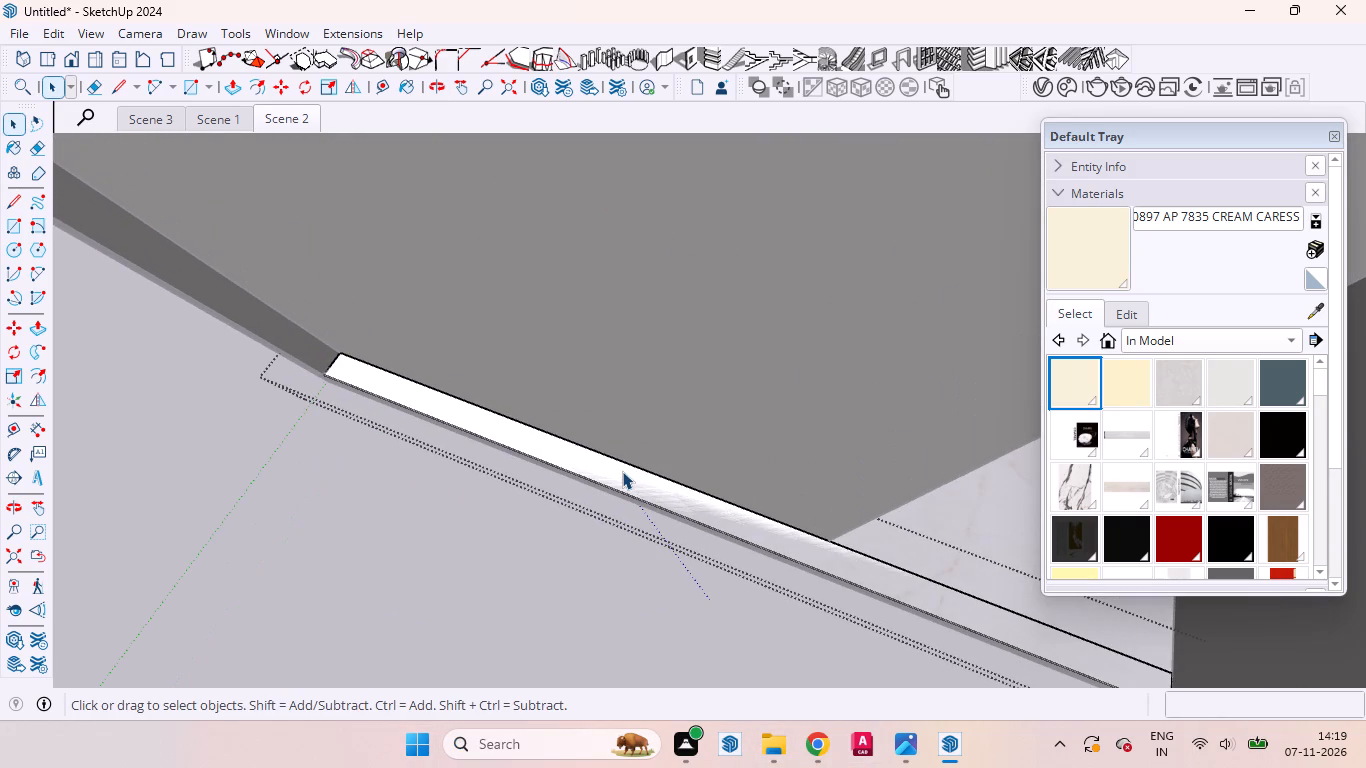
key("p")
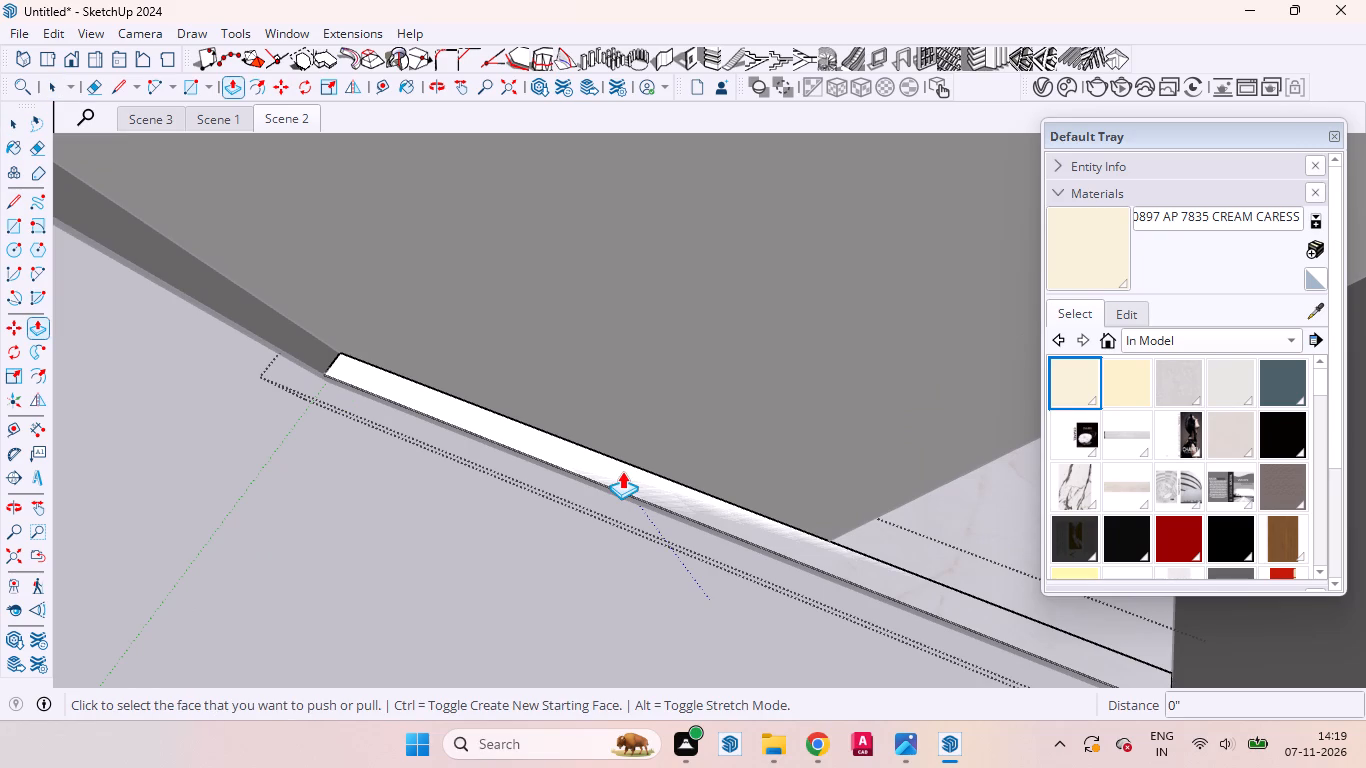
left_click(622, 471)
scroll(639, 380, "down", 15)
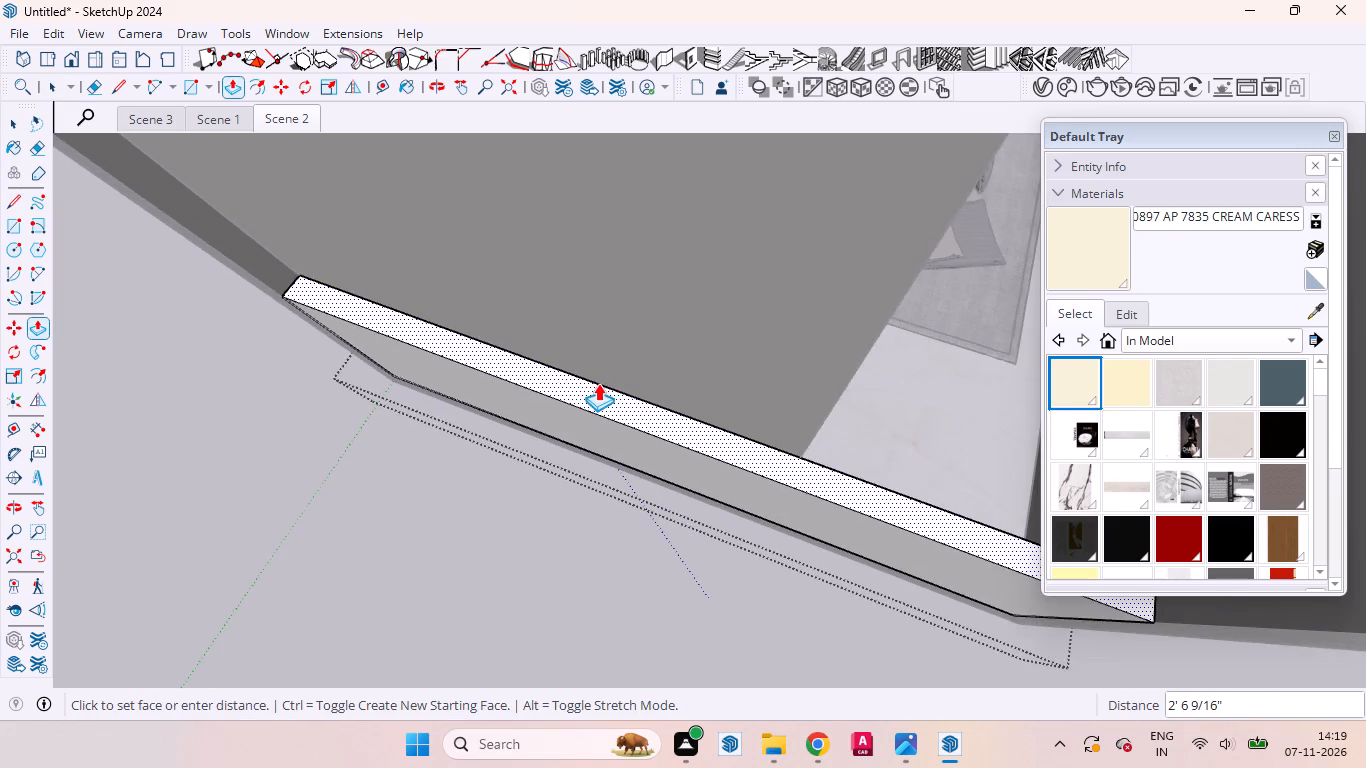
scroll(598, 383, "down", 10)
scroll(587, 383, "down", 11)
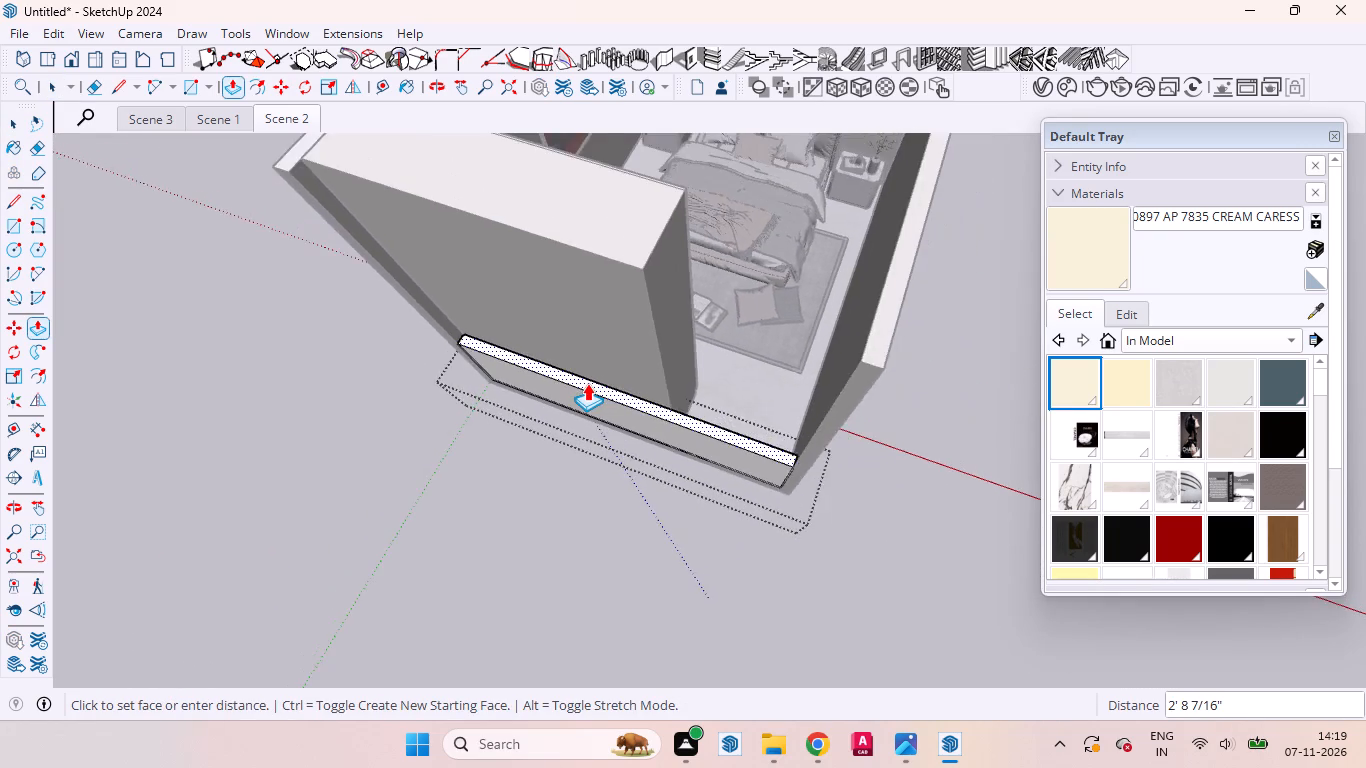
scroll(587, 383, "down", 3)
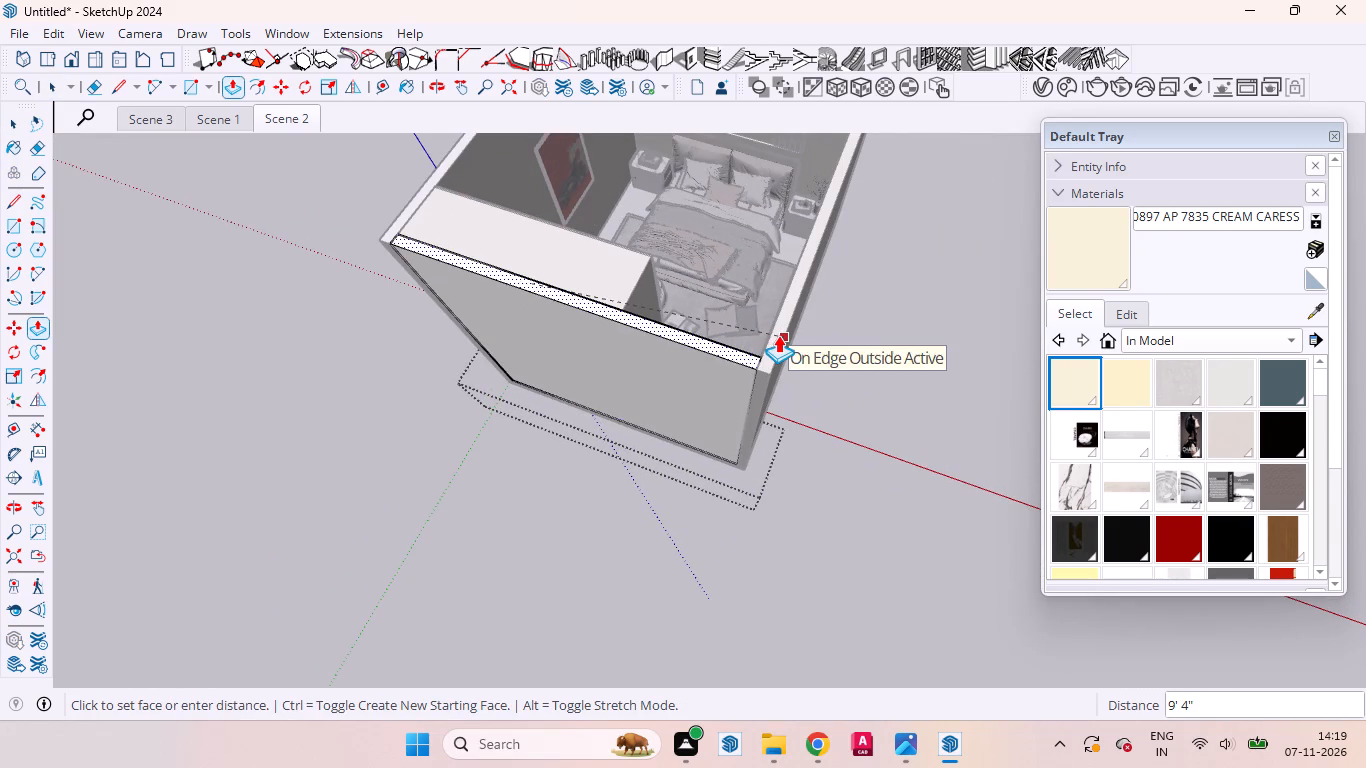
left_click(778, 335)
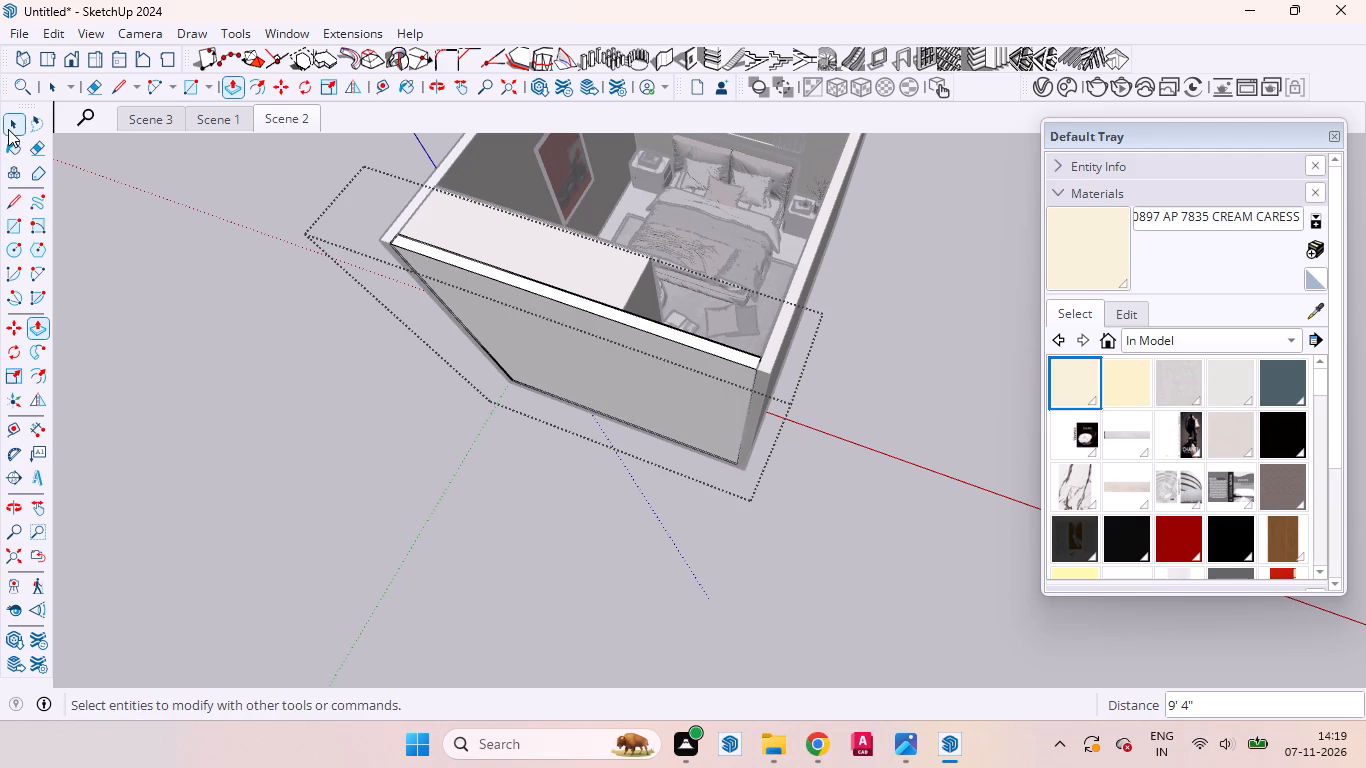
left_click(8, 129)
double_click(297, 394)
Switch to Scene 1, select the new wall behind the wardrobe and examine it from inside the room.
middle_click_drag(509, 389, 0, 643)
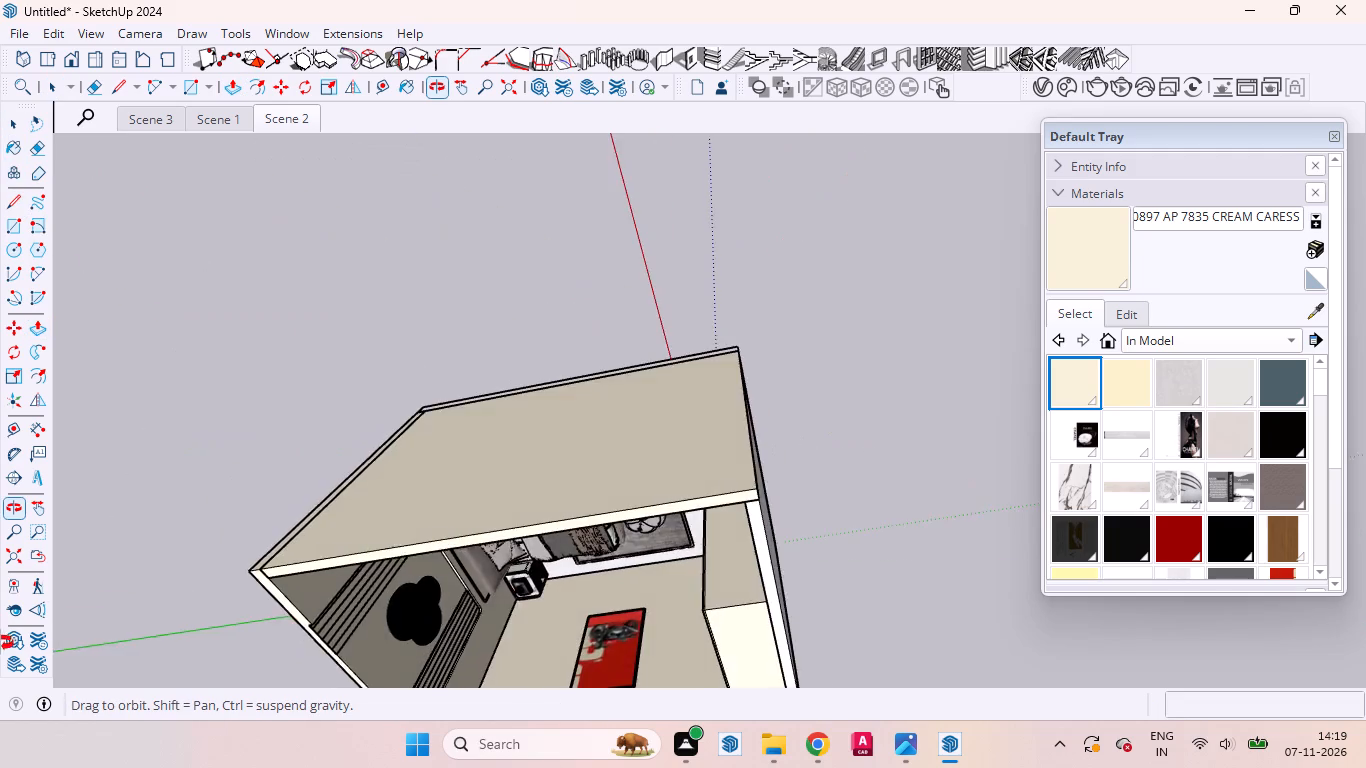
middle_click_drag(0, 643, 190, 192)
left_click(201, 123)
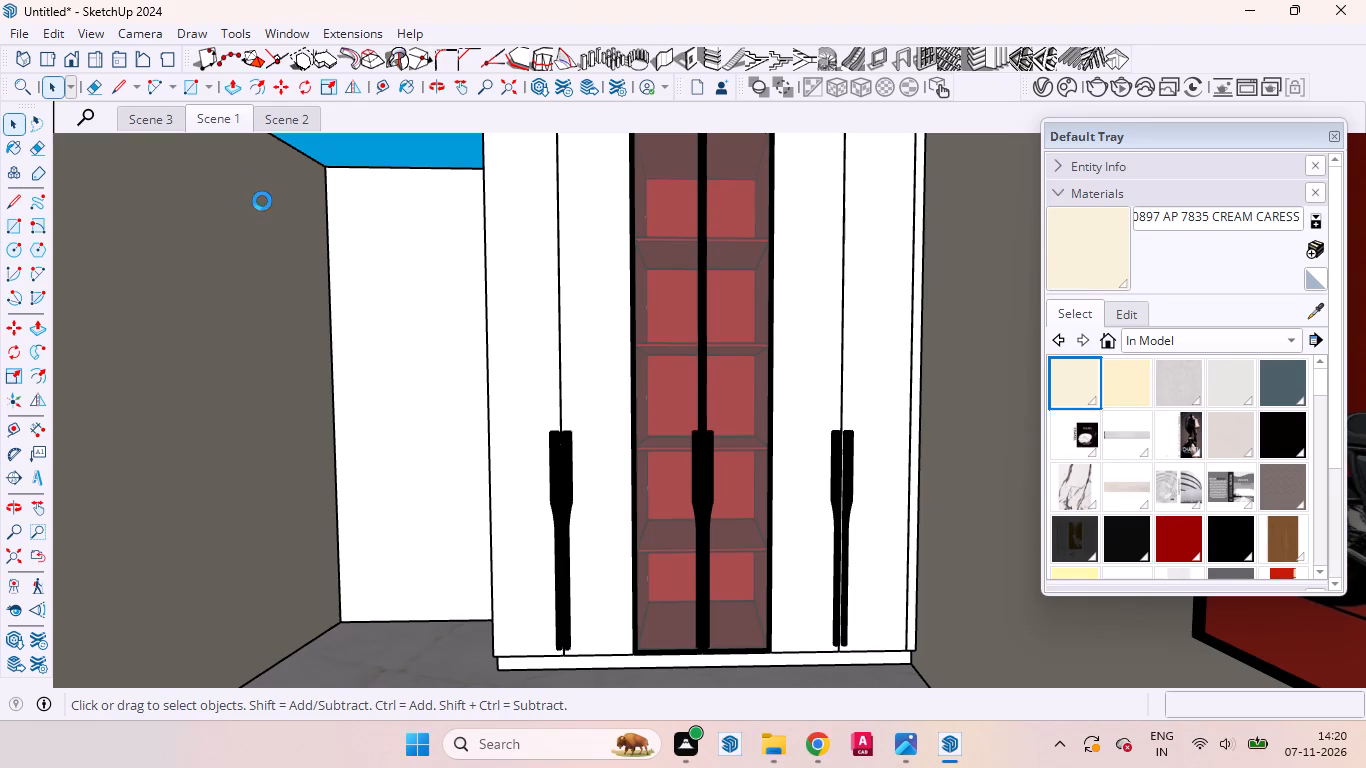
scroll(262, 201, "up", 1)
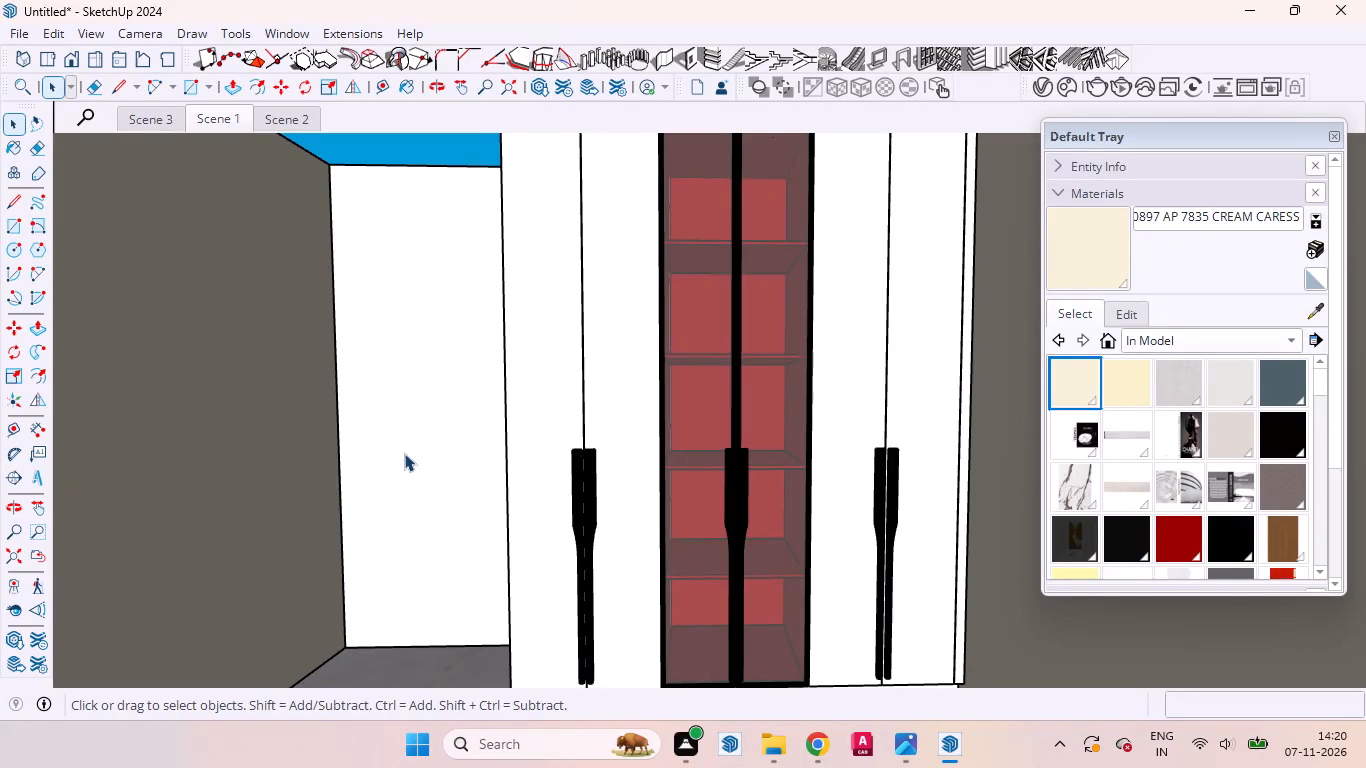
left_click(419, 377)
middle_click_drag(402, 425, 407, 481)
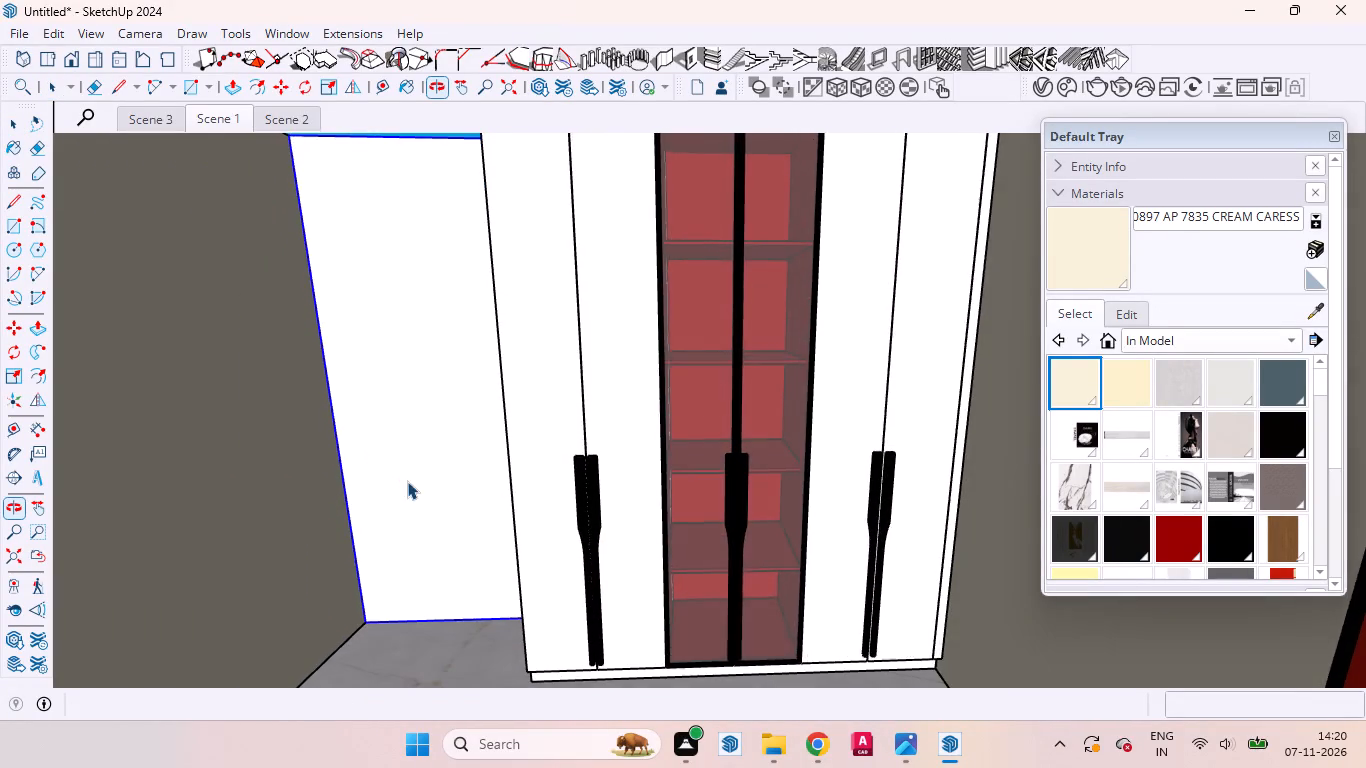
scroll(407, 481, "up", 1)
scroll(420, 472, "down", 5)
scroll(465, 387, "down", 3)
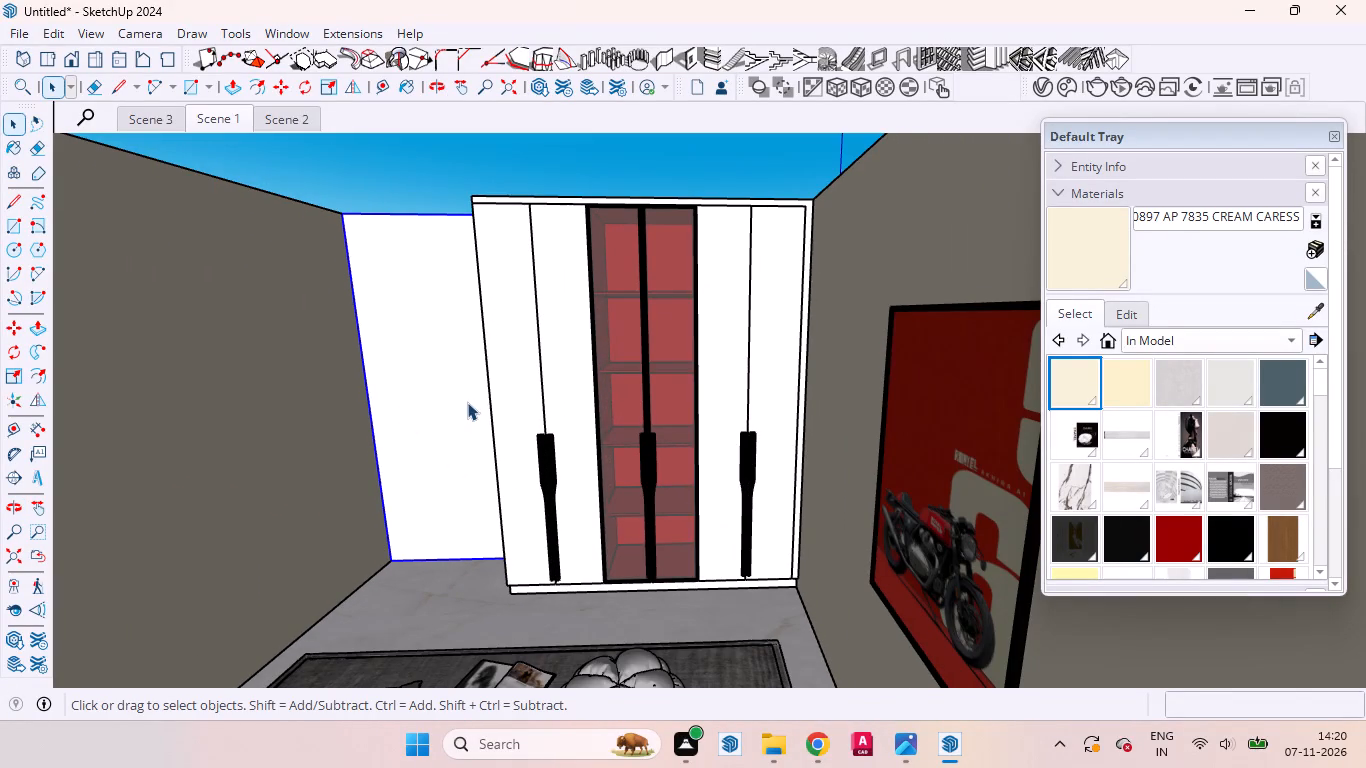
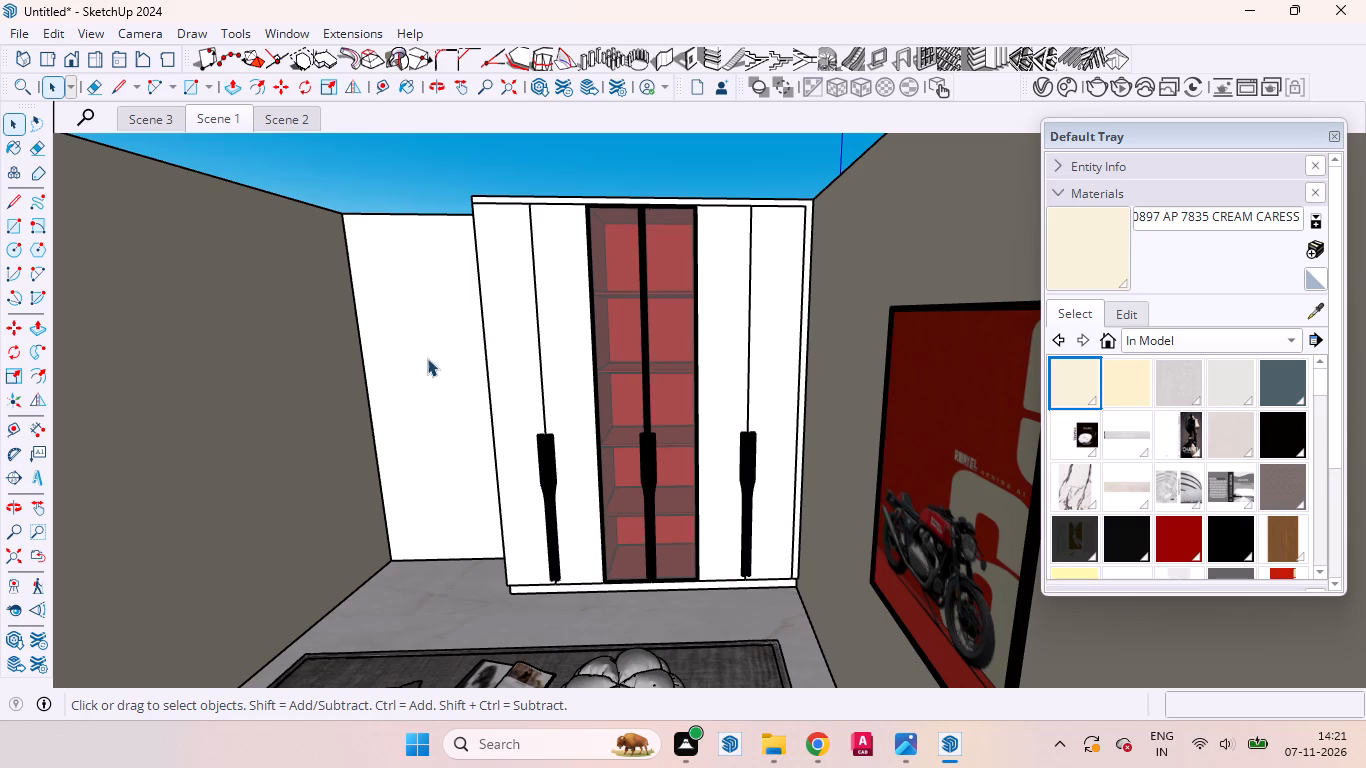
Examine the new wall behind the wardrobe and the whole room from outside, and check the bed wall in Scene 3.
scroll(434, 355, "down", 4)
left_click(41, 549)
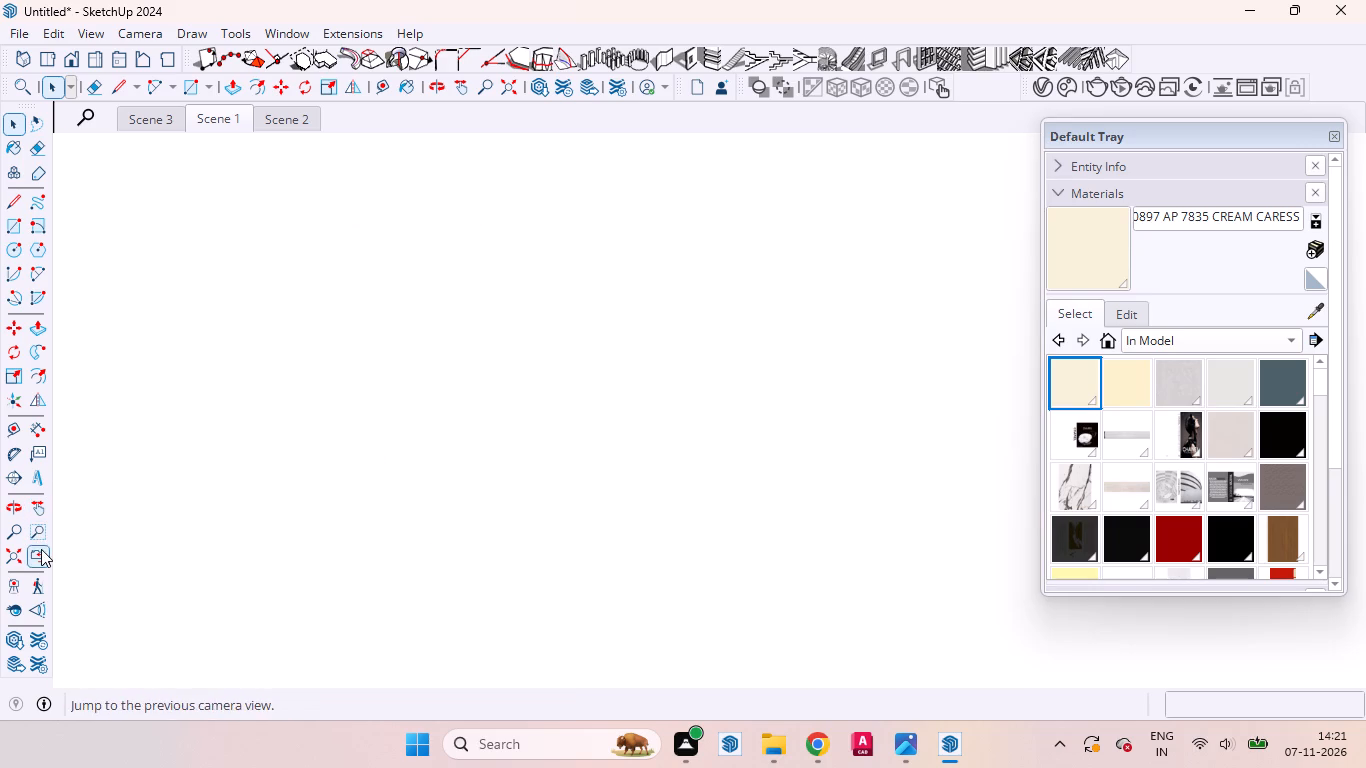
middle_click_drag(288, 354, 442, 458)
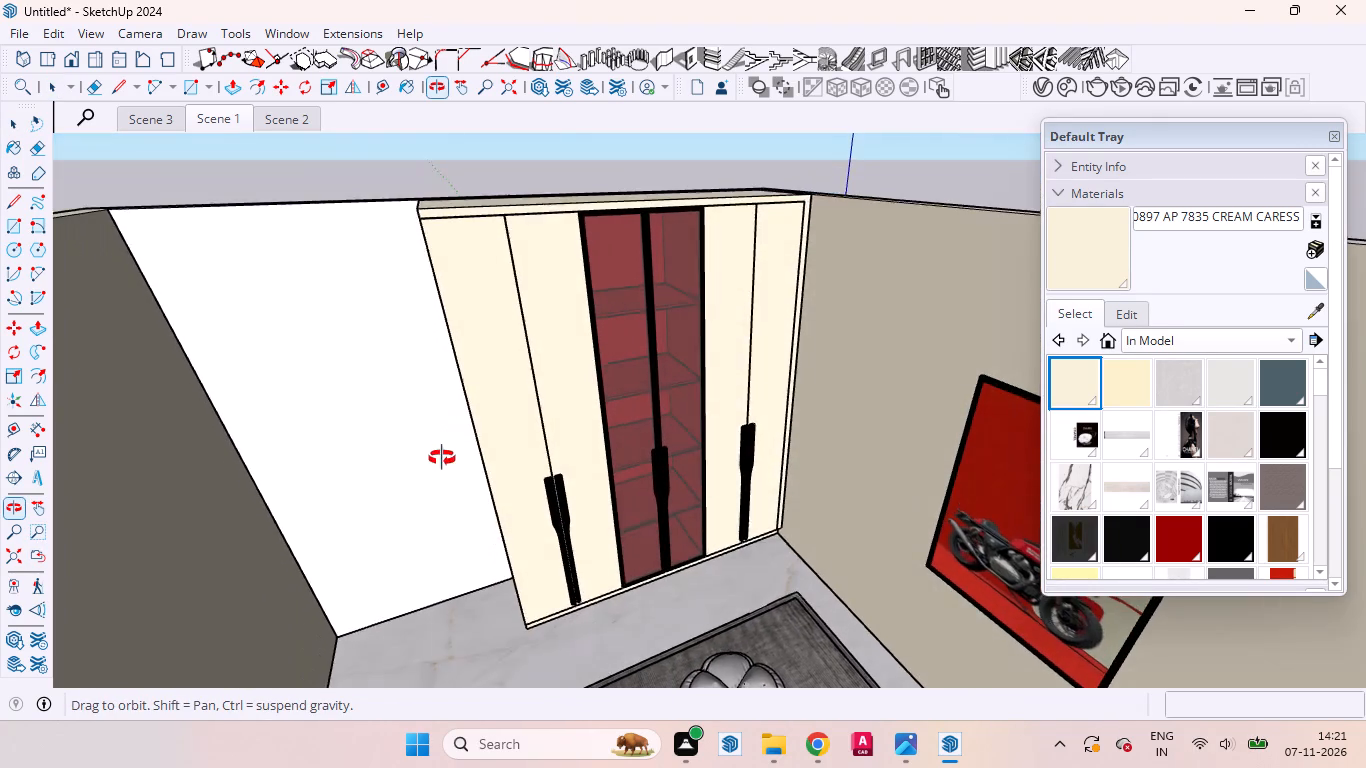
middle_click_drag(442, 458, 442, 461)
scroll(524, 372, "down", 20)
scroll(524, 372, "down", 9)
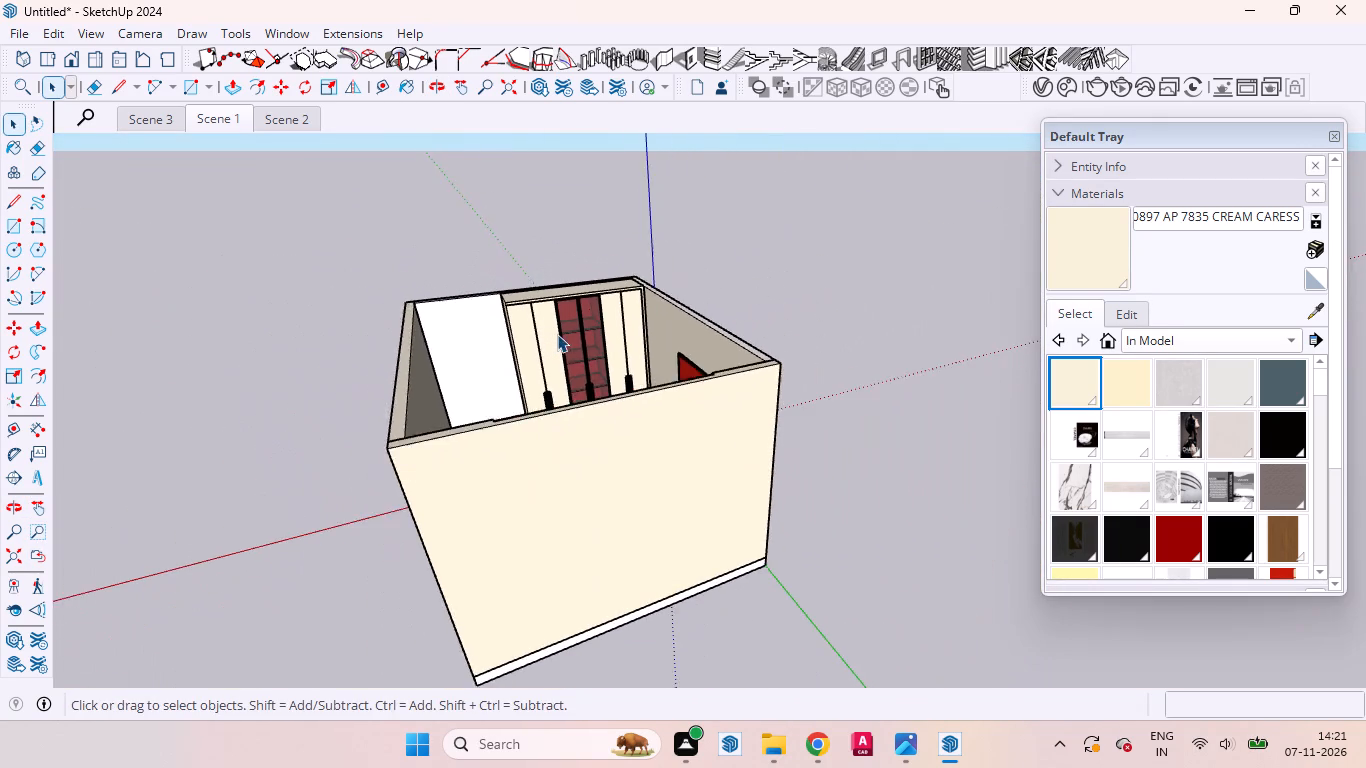
scroll(557, 334, "down", 2)
middle_click_drag(645, 416, 1365, 532)
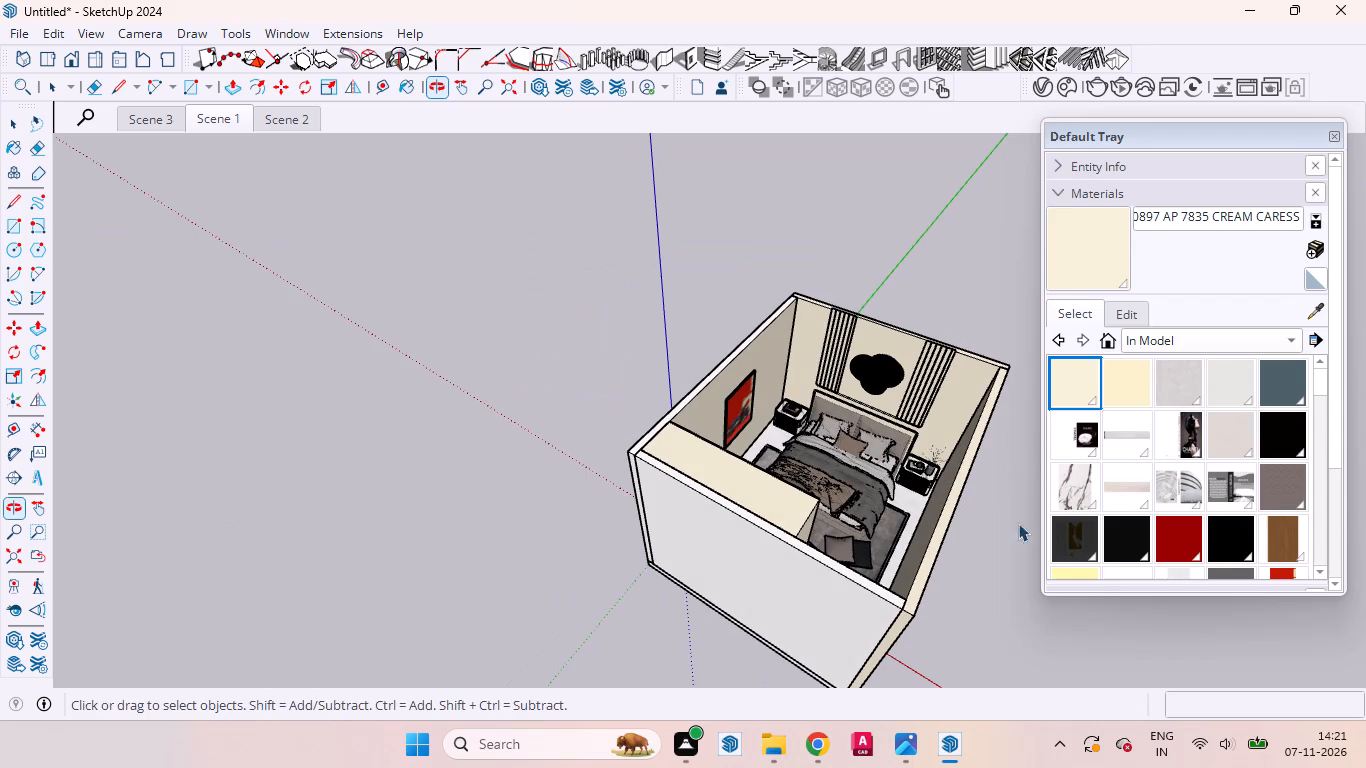
scroll(860, 451, "down", 9)
middle_click_drag(730, 416, 801, 374)
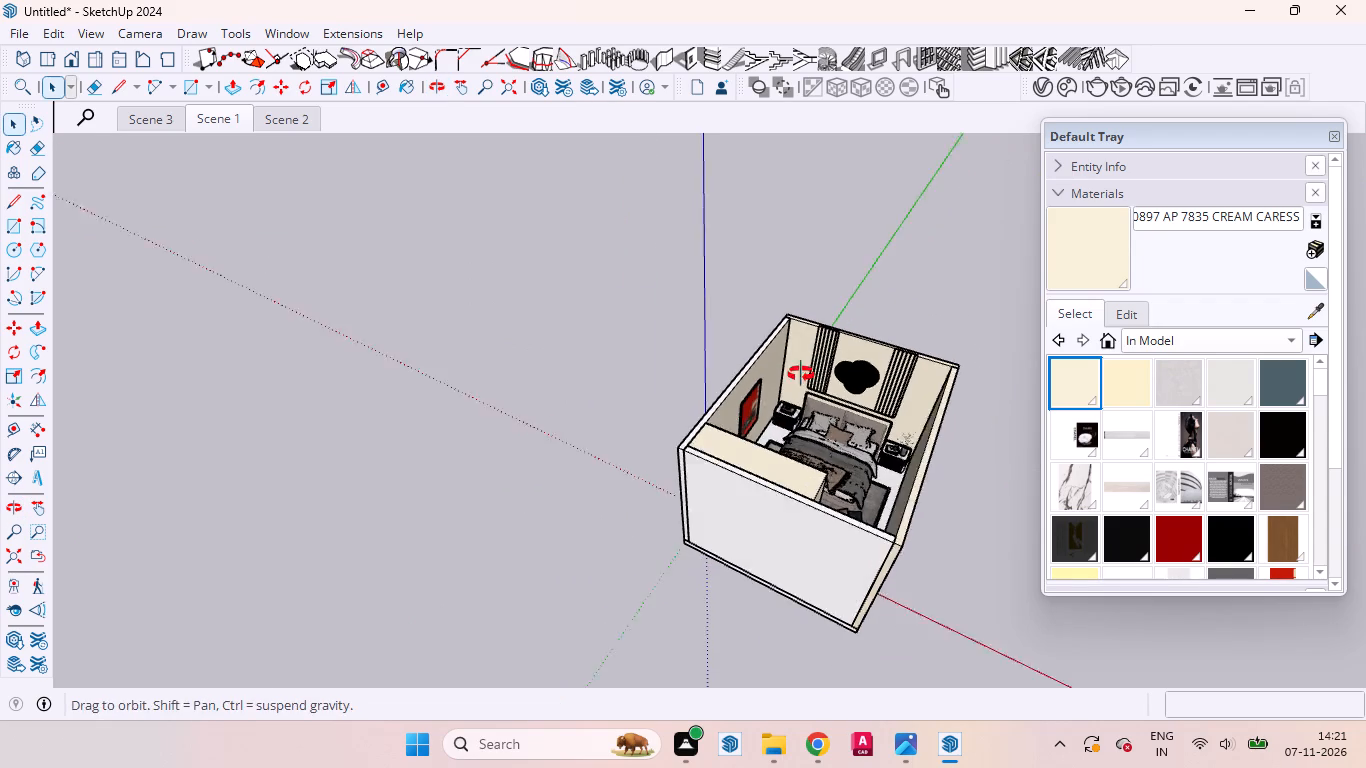
middle_click_drag(801, 374, 809, 370)
left_click(486, 592)
double_click(465, 552)
left_click(465, 540)
left_click(484, 473)
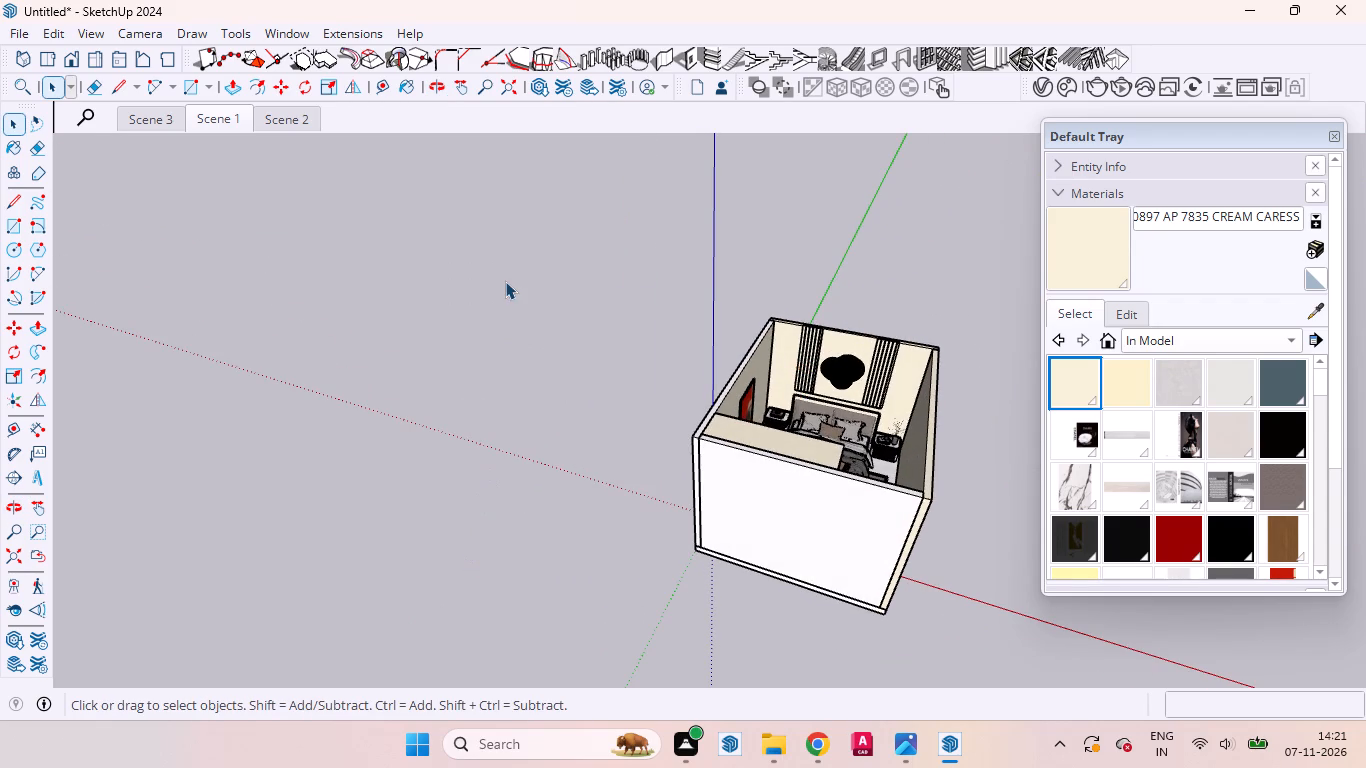
scroll(505, 281, "down", 8)
left_click(754, 578)
middle_click_drag(777, 421, 888, 593)
left_click(163, 118)
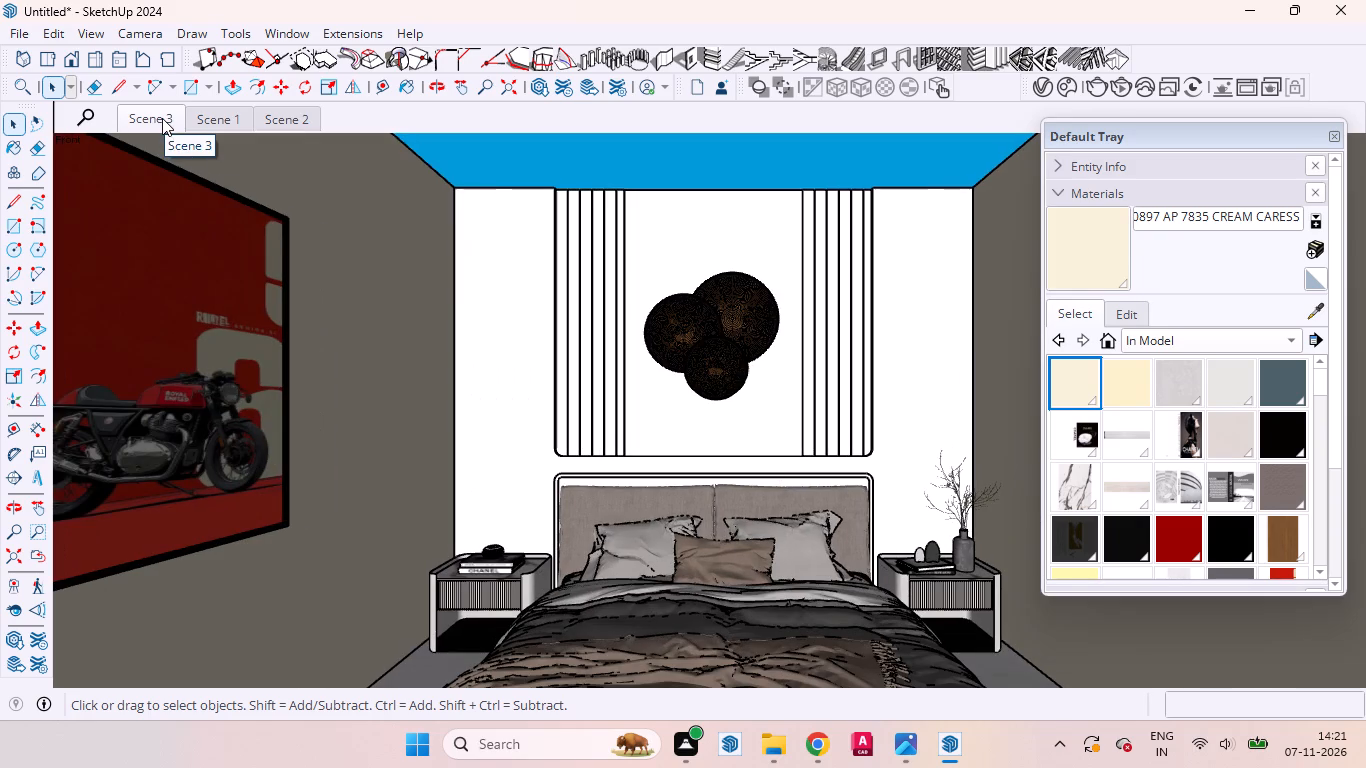
In Scene 1, place two vertical guides on the new wall, 6" from the side-wall corner and 6" from the wardrobe's side.
left_click(220, 119)
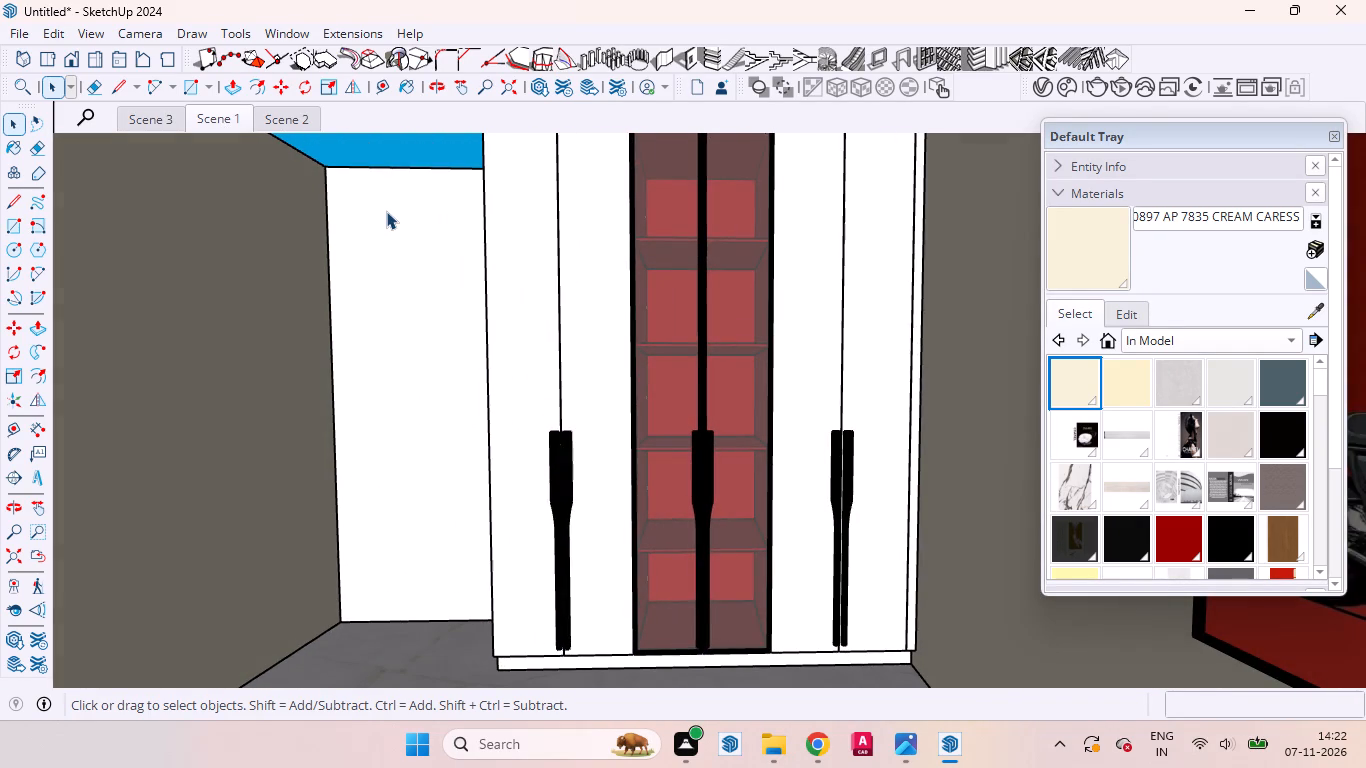
key("t")
left_click(333, 272)
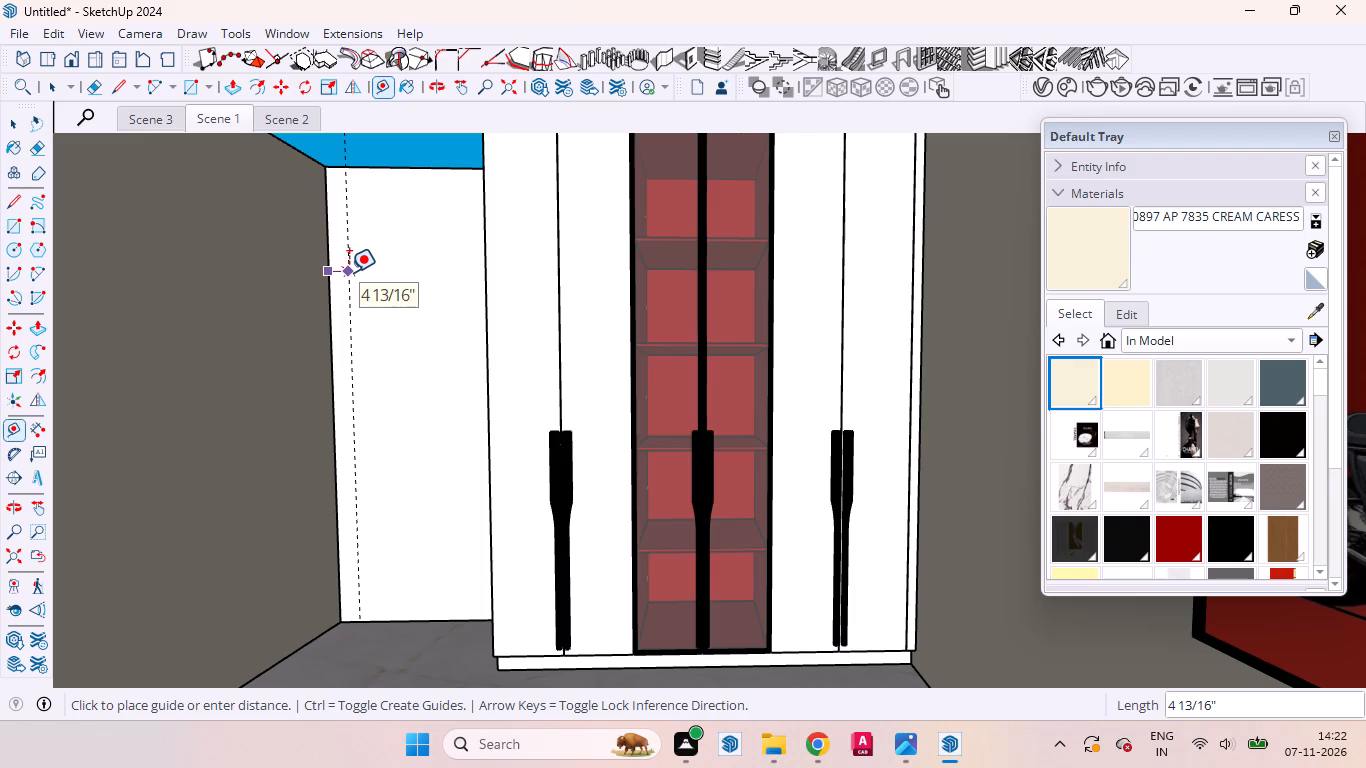
key("6")
key("Return")
middle_click_drag(360, 281, 384, 281)
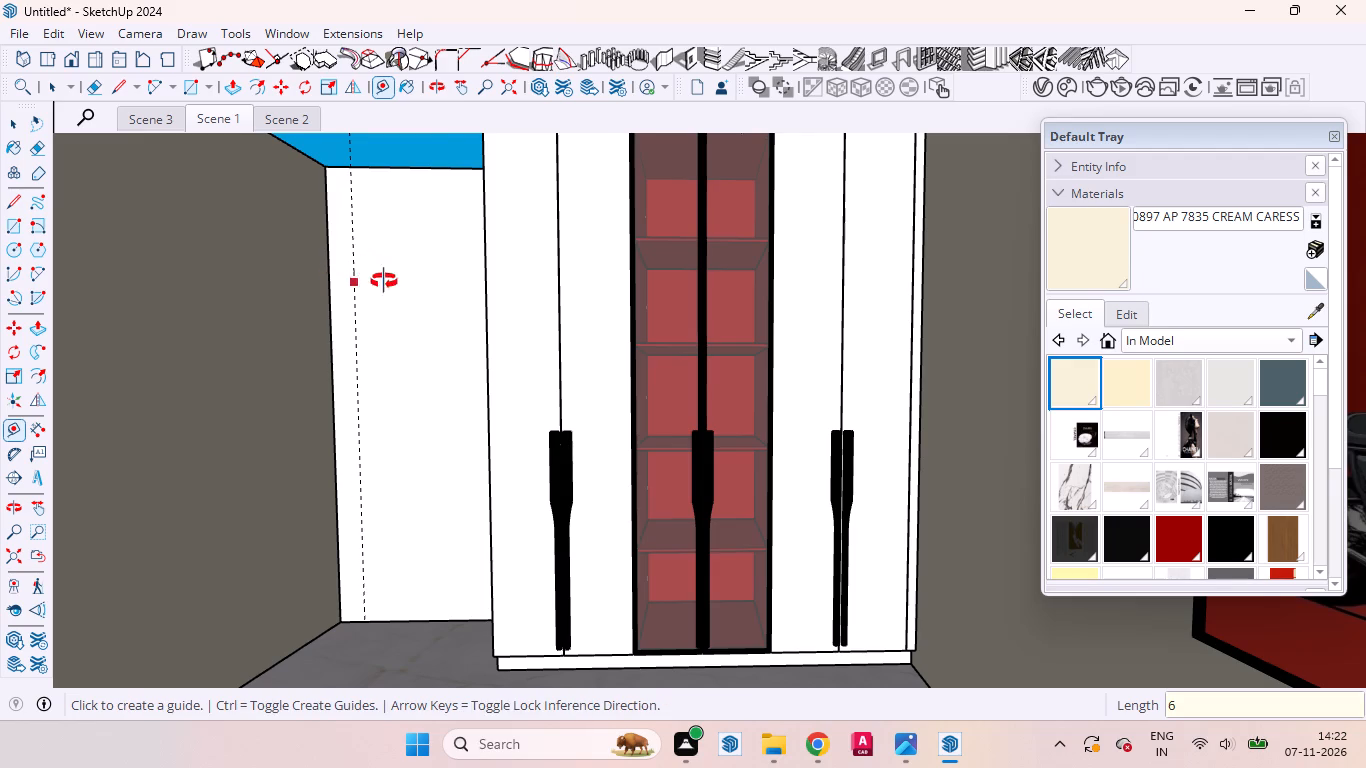
middle_click_drag(384, 281, 632, 408)
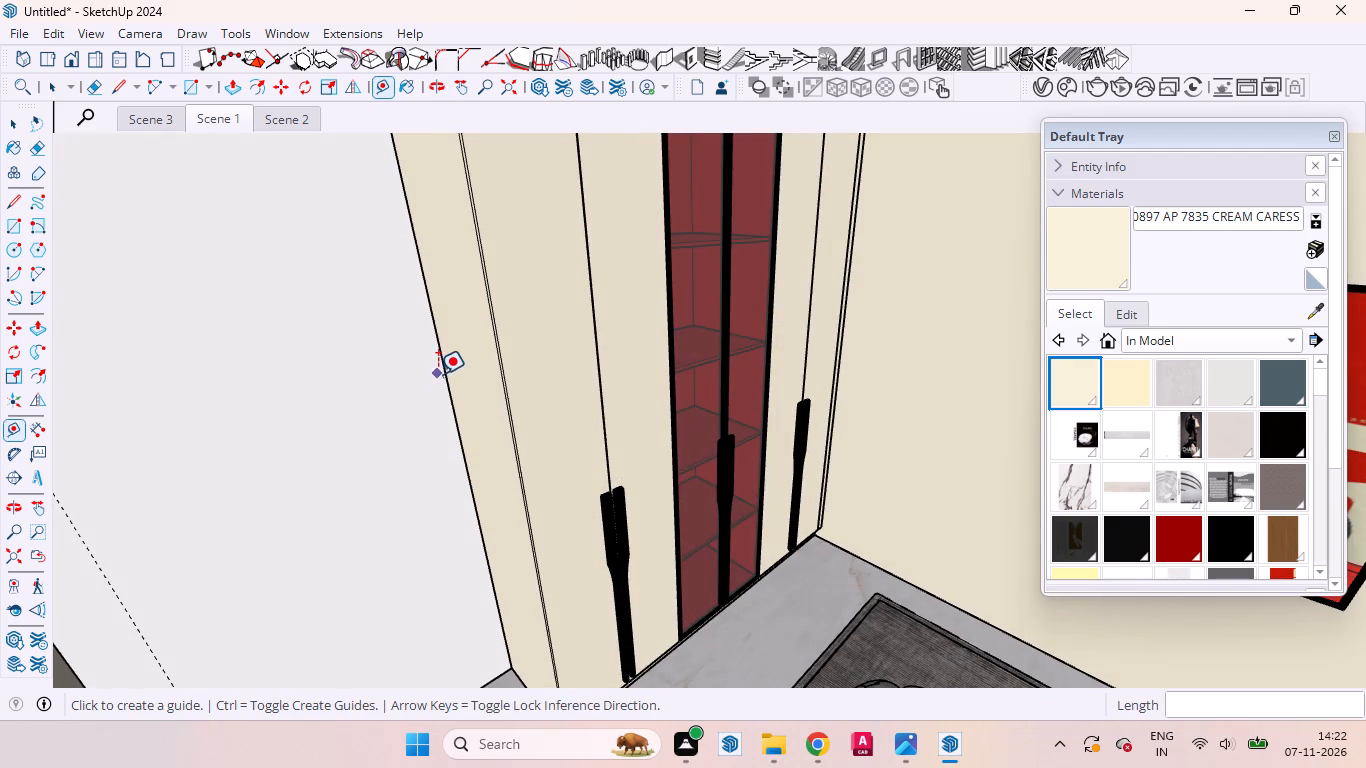
left_click(444, 362)
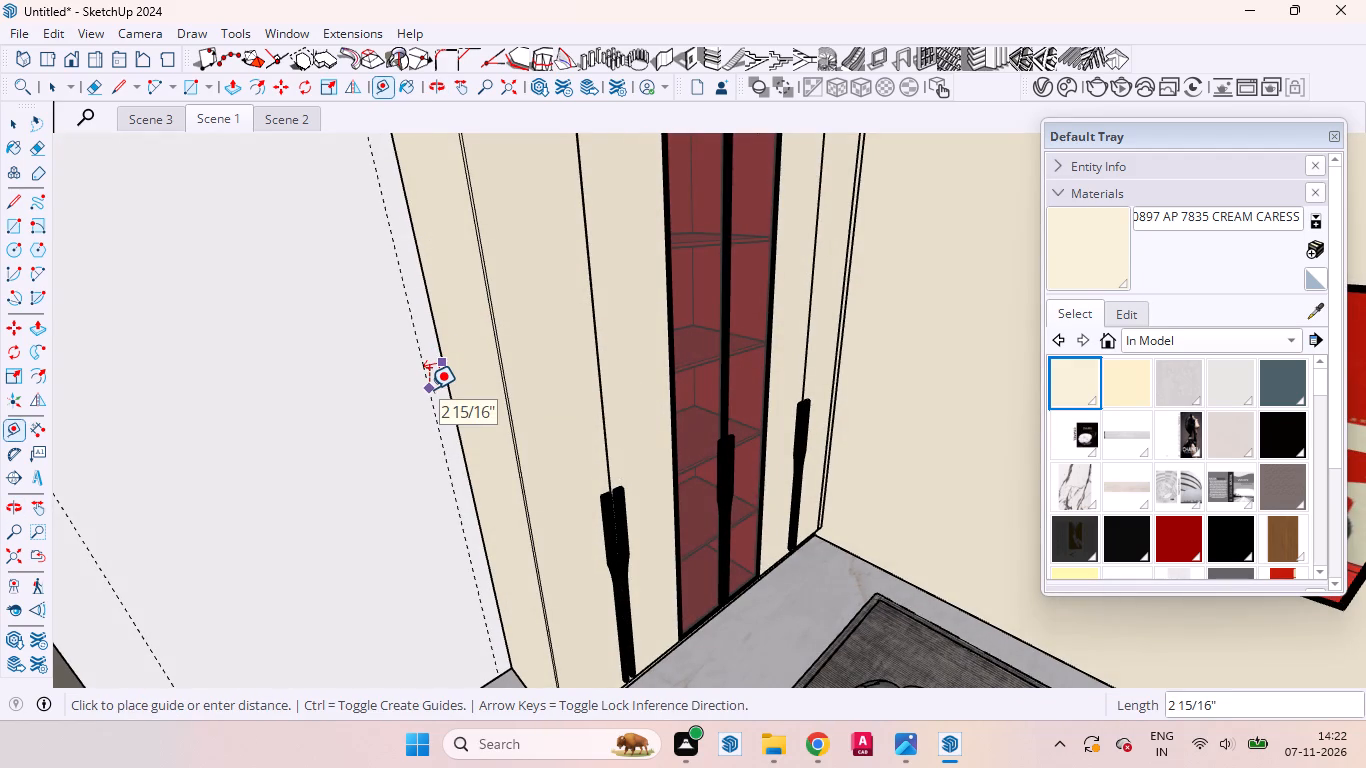
key("6")
key("Return")
key("space")
Open the new wall's group for editing and place a vertical guide 4" in from the side-wall edge of its inner face.
scroll(410, 365, "down", 3)
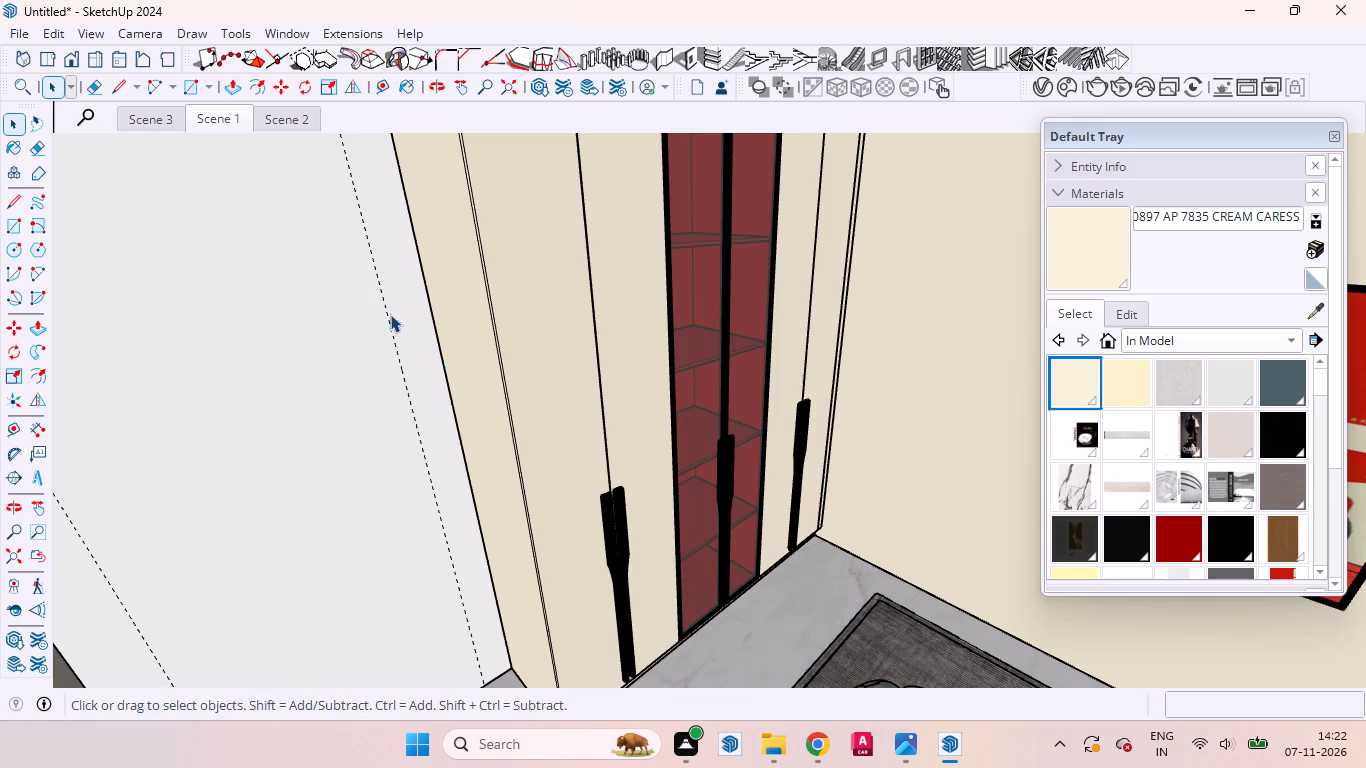
scroll(390, 314, "down", 11)
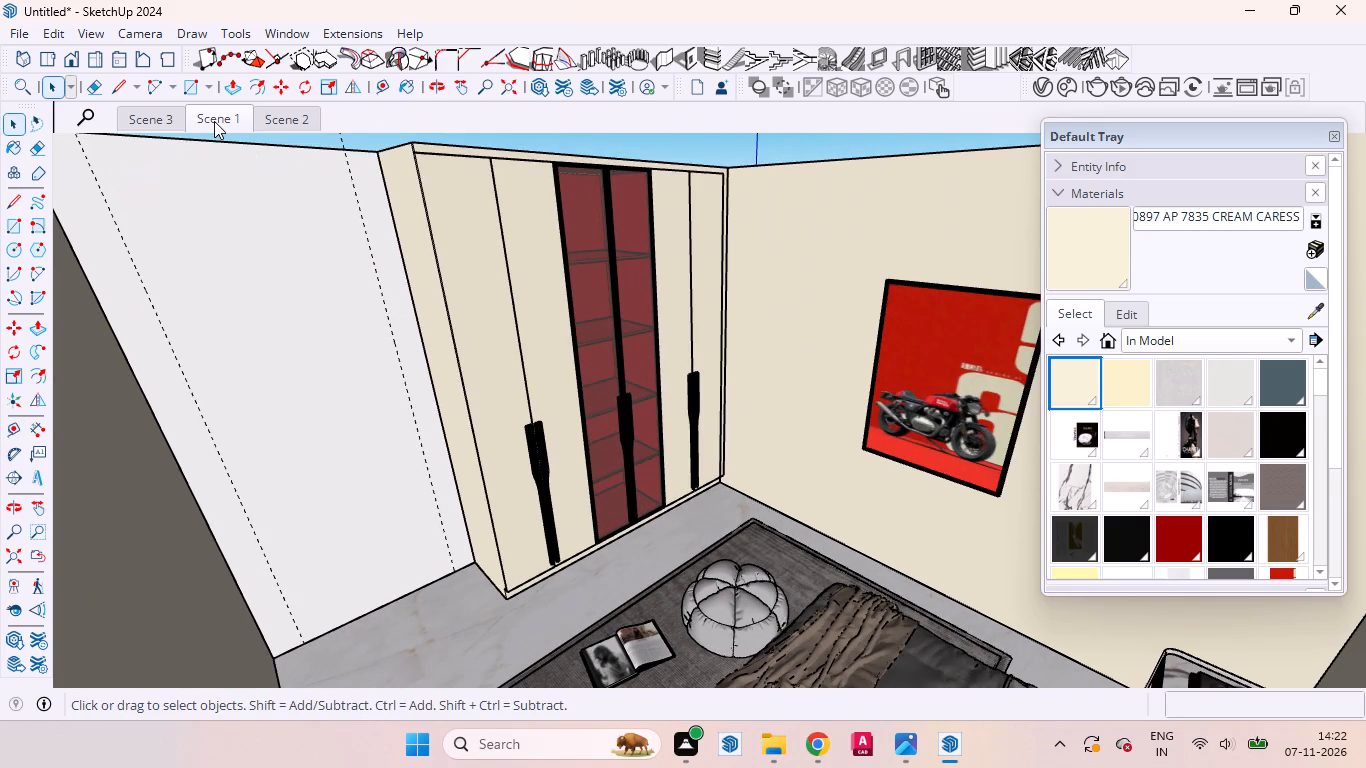
left_click(214, 121)
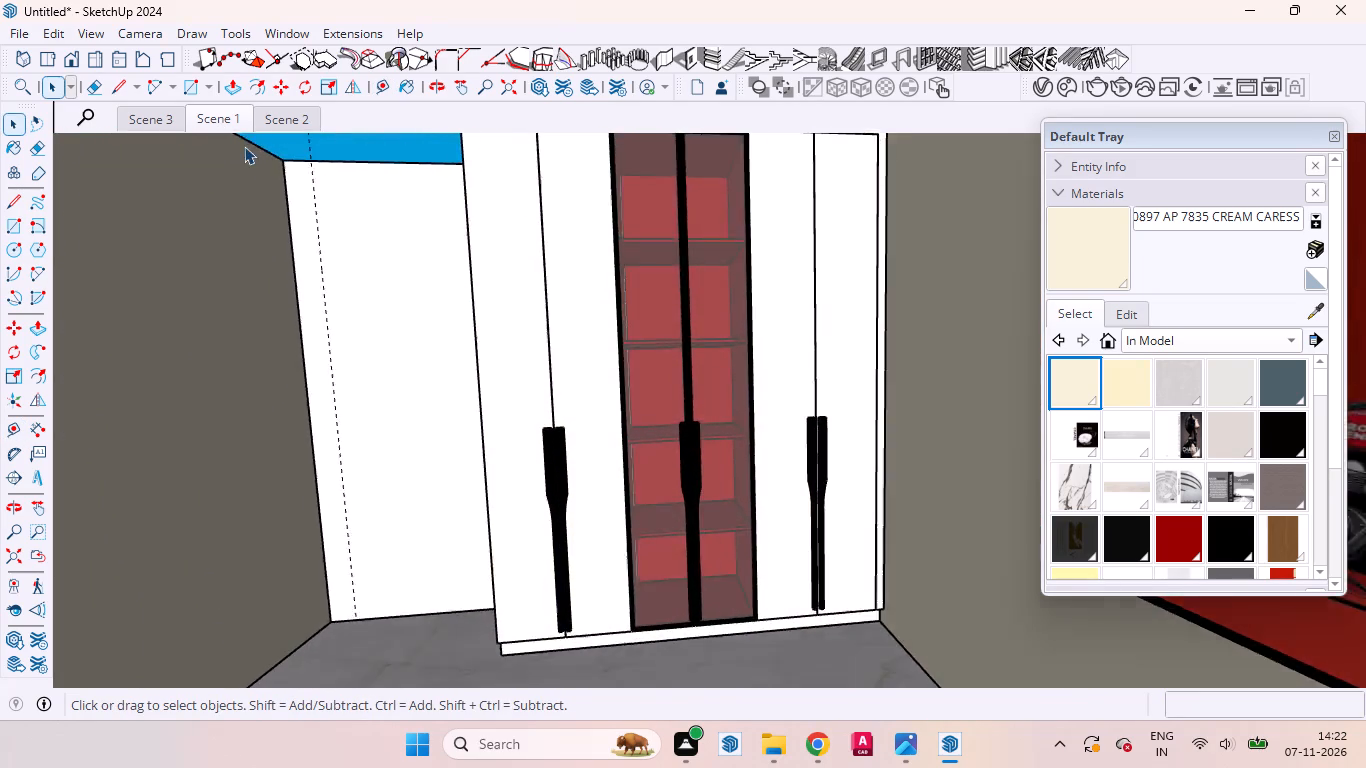
double_click(375, 308)
left_click(376, 326)
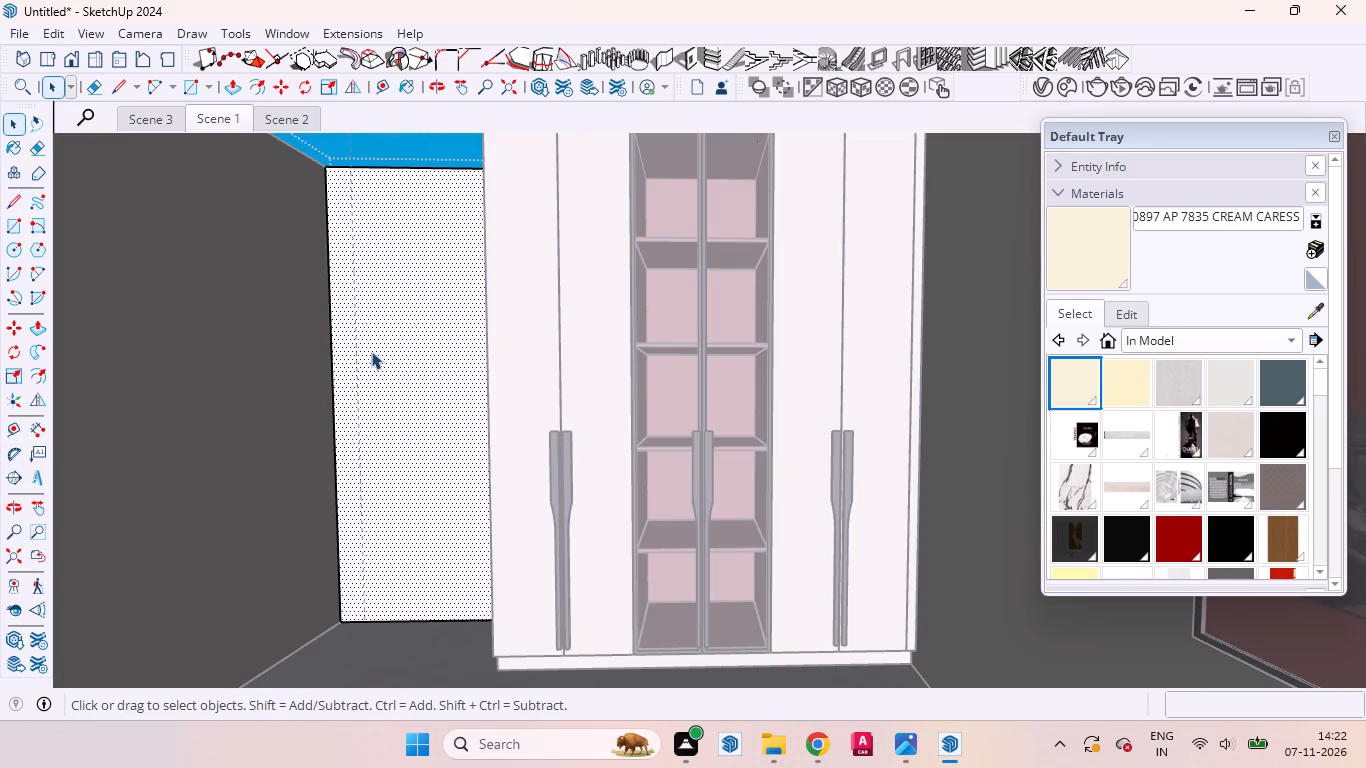
middle_click_drag(369, 371, 479, 438)
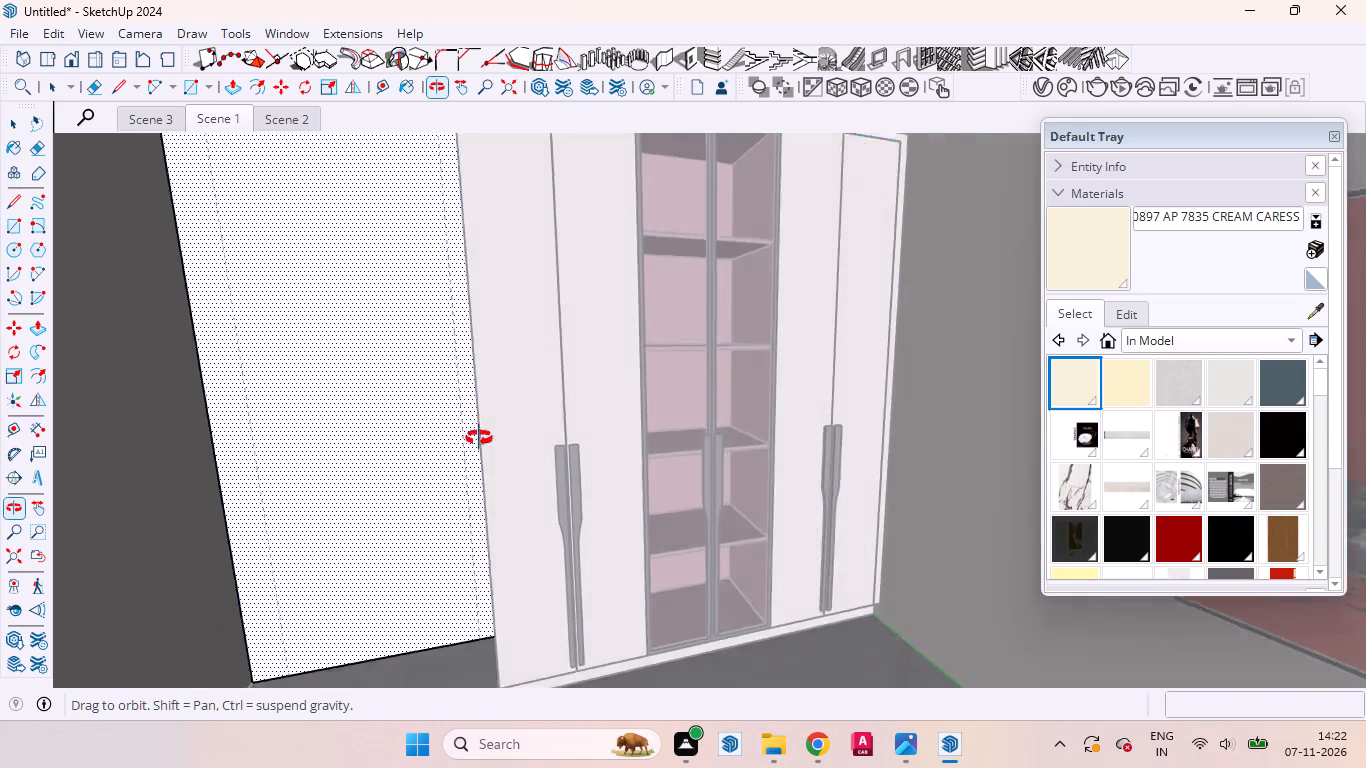
middle_click_drag(479, 438, 459, 507)
scroll(475, 276, "down", 12)
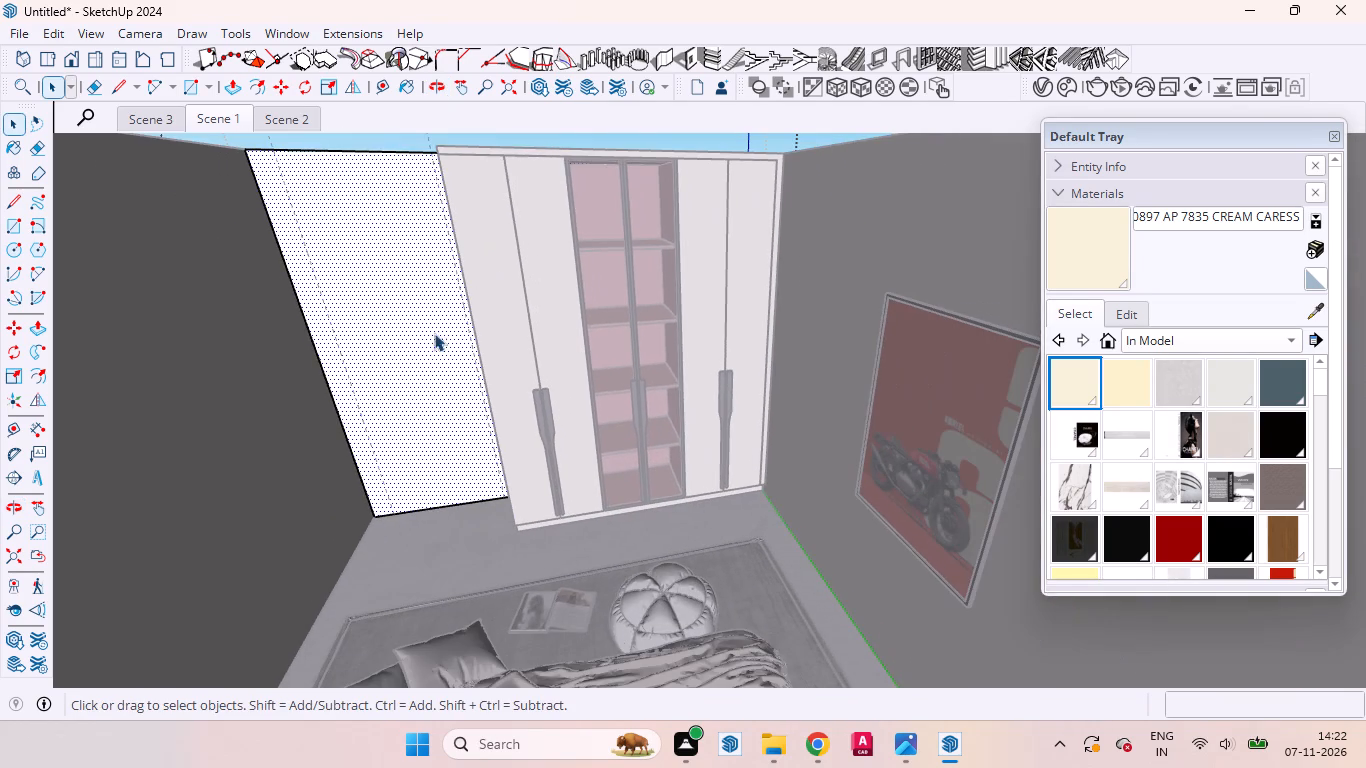
key("t")
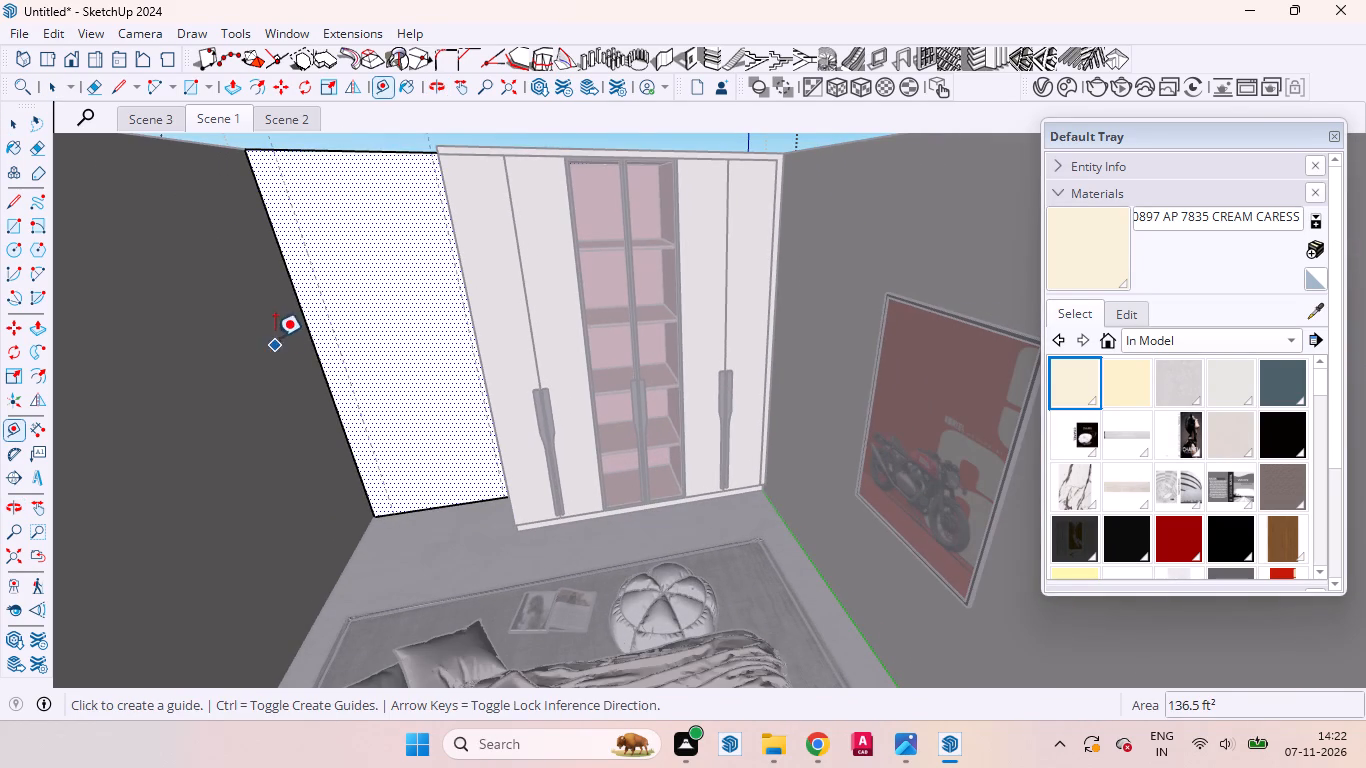
left_click(302, 301)
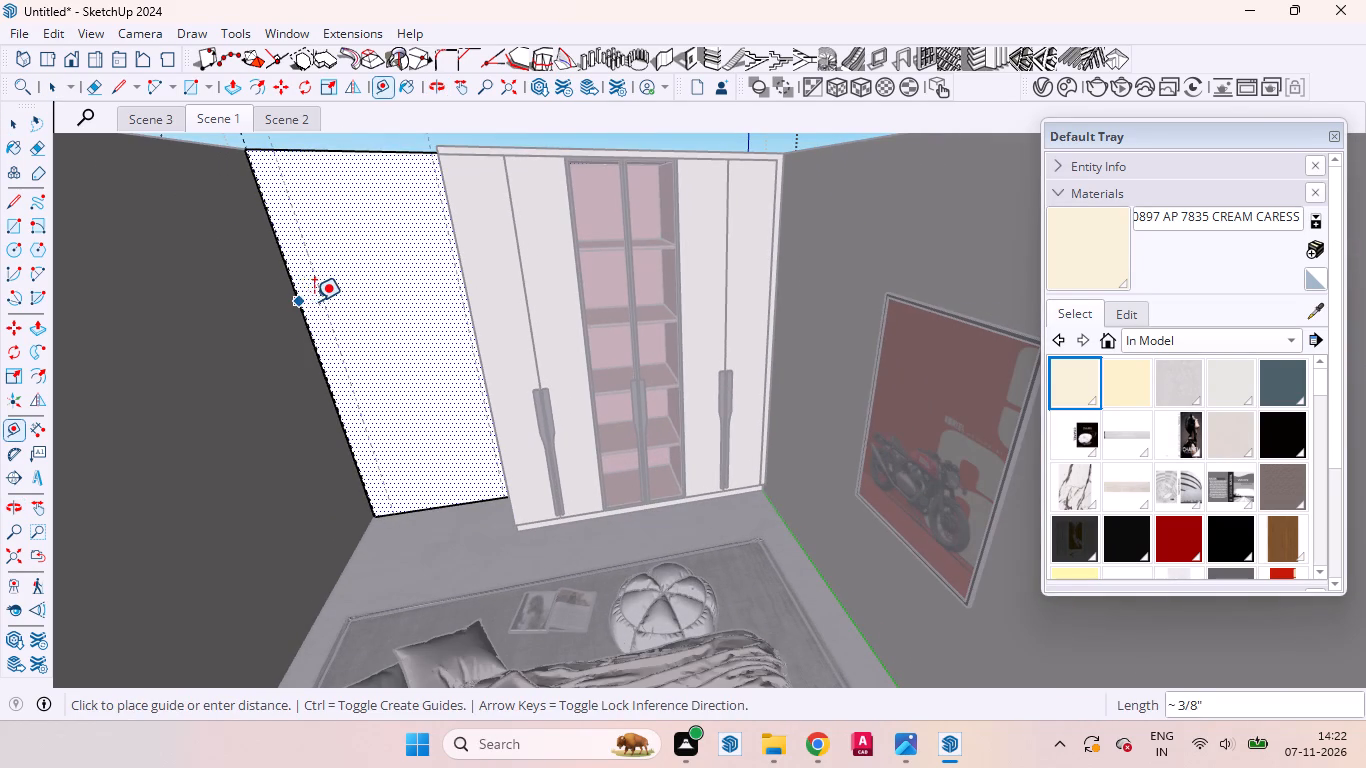
key("4")
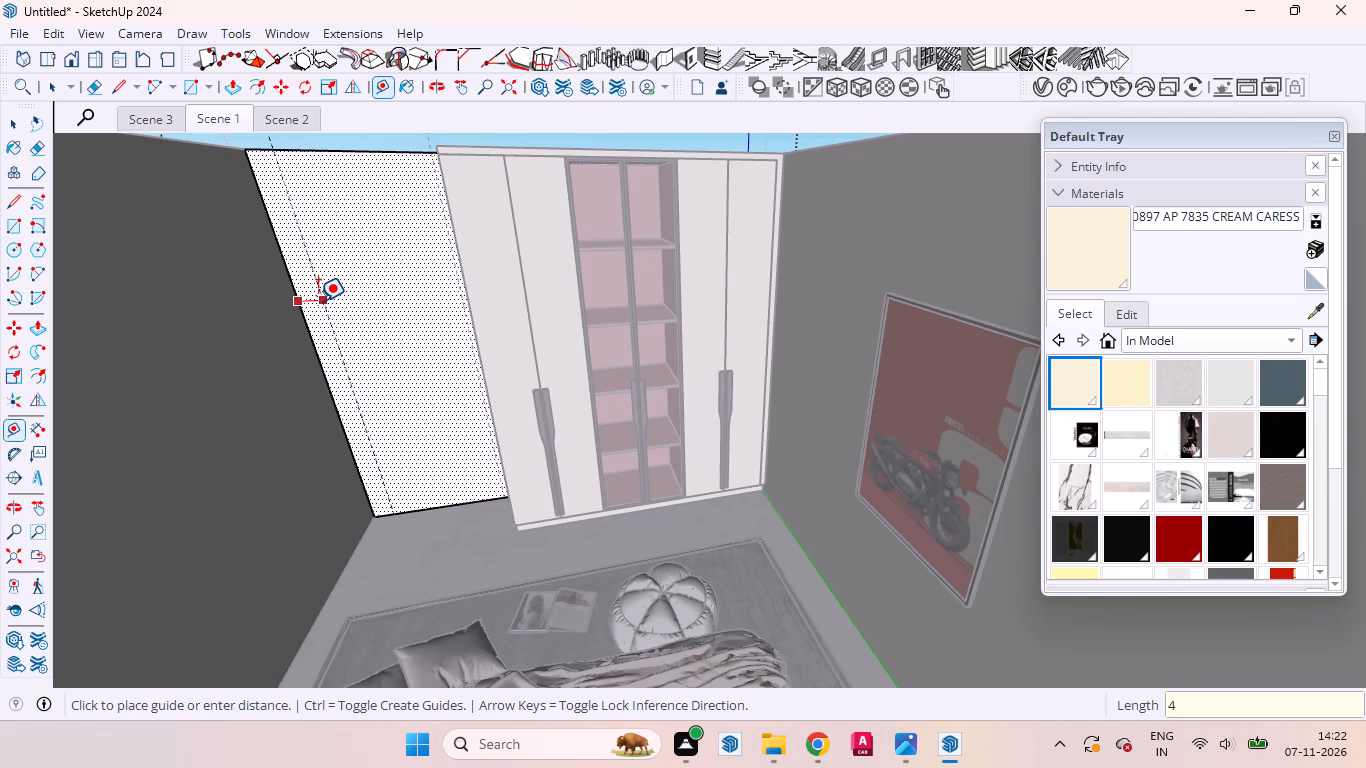
key("Return")
key("space")
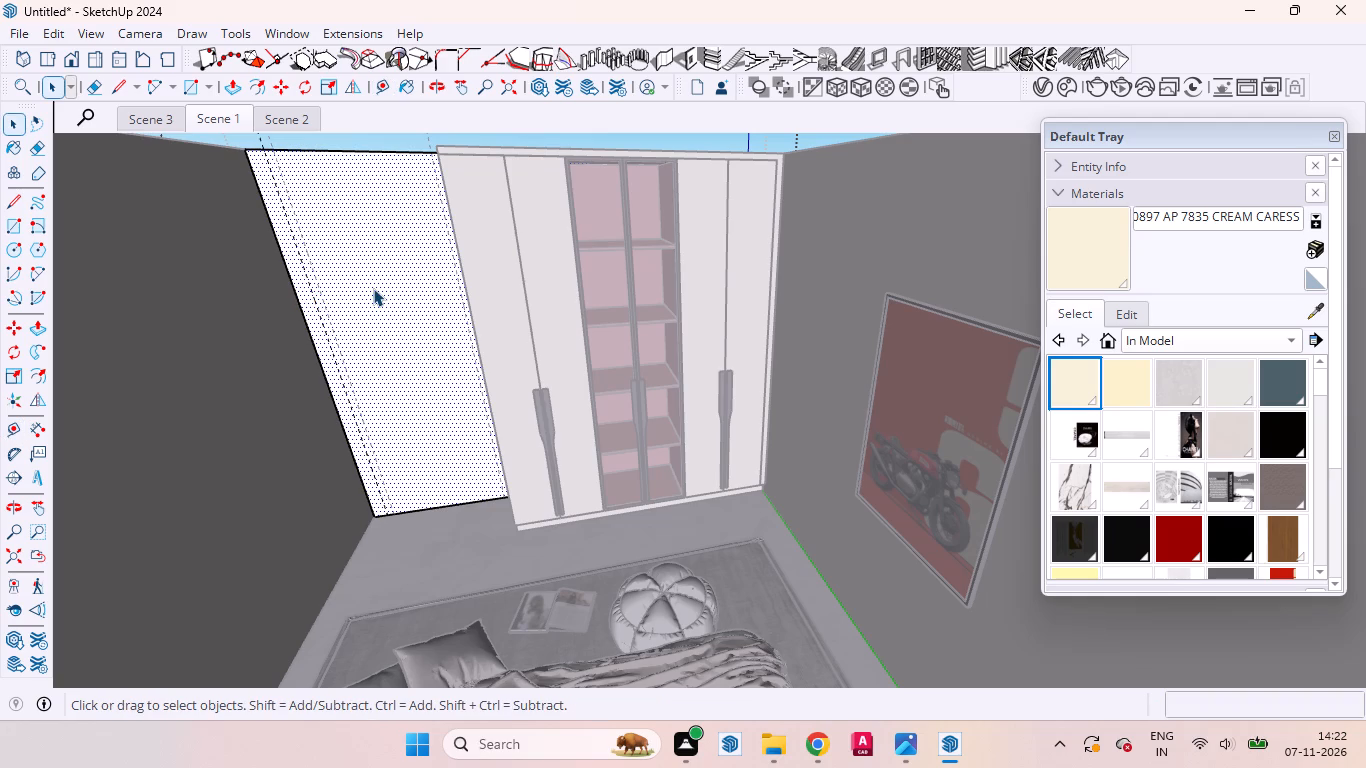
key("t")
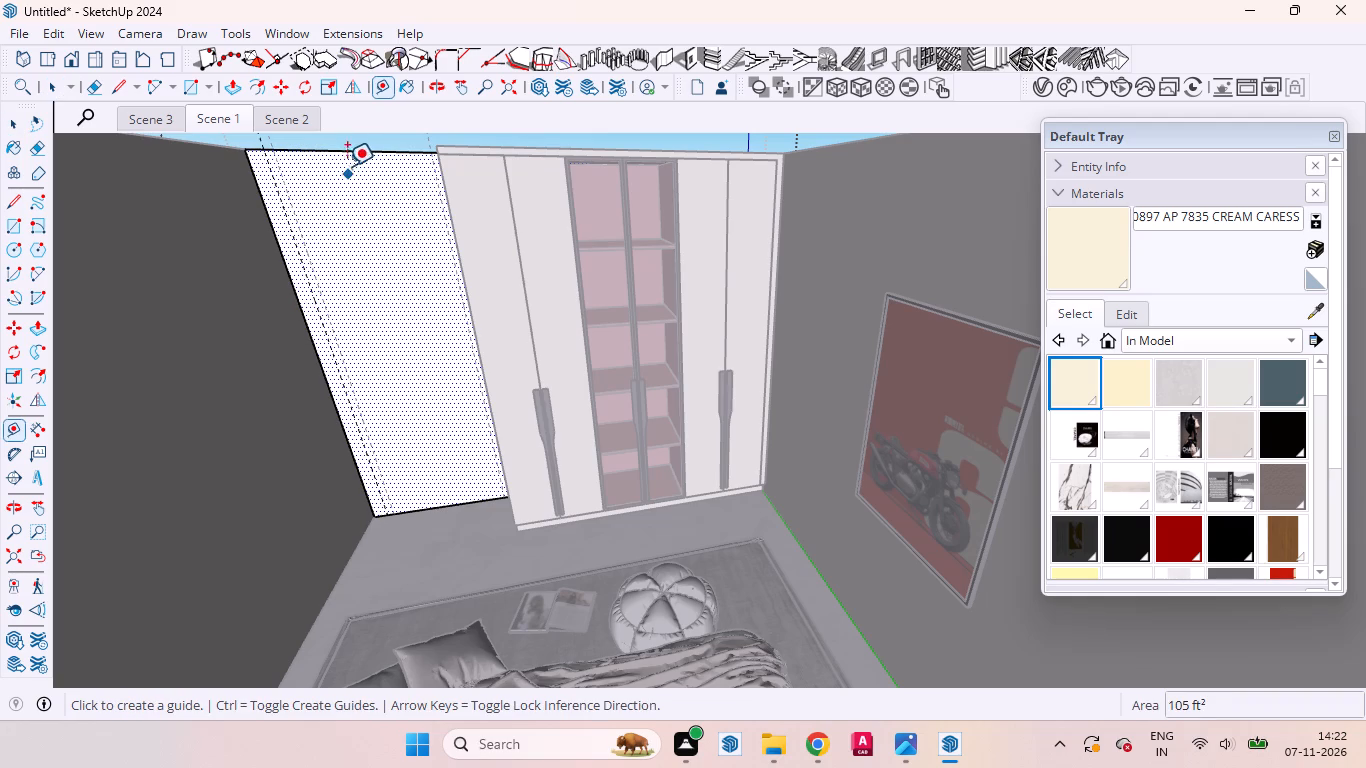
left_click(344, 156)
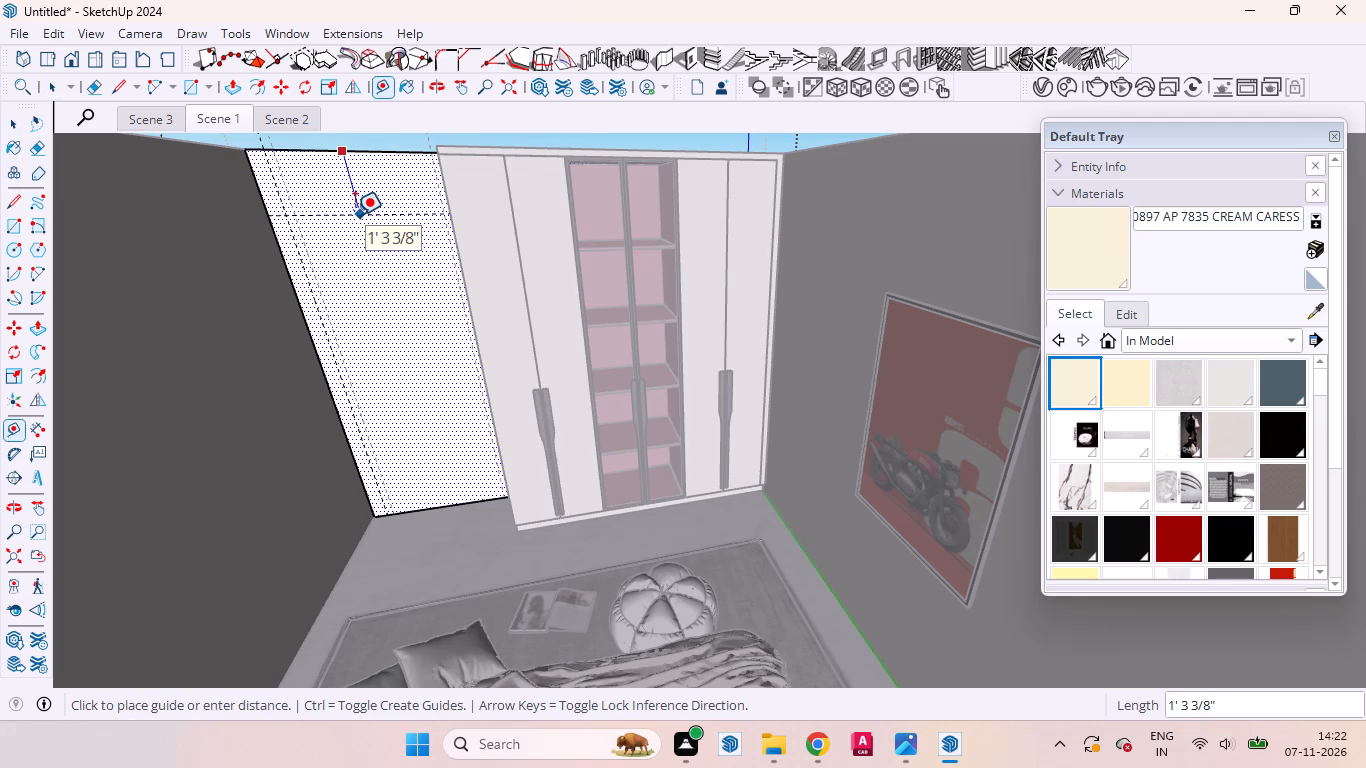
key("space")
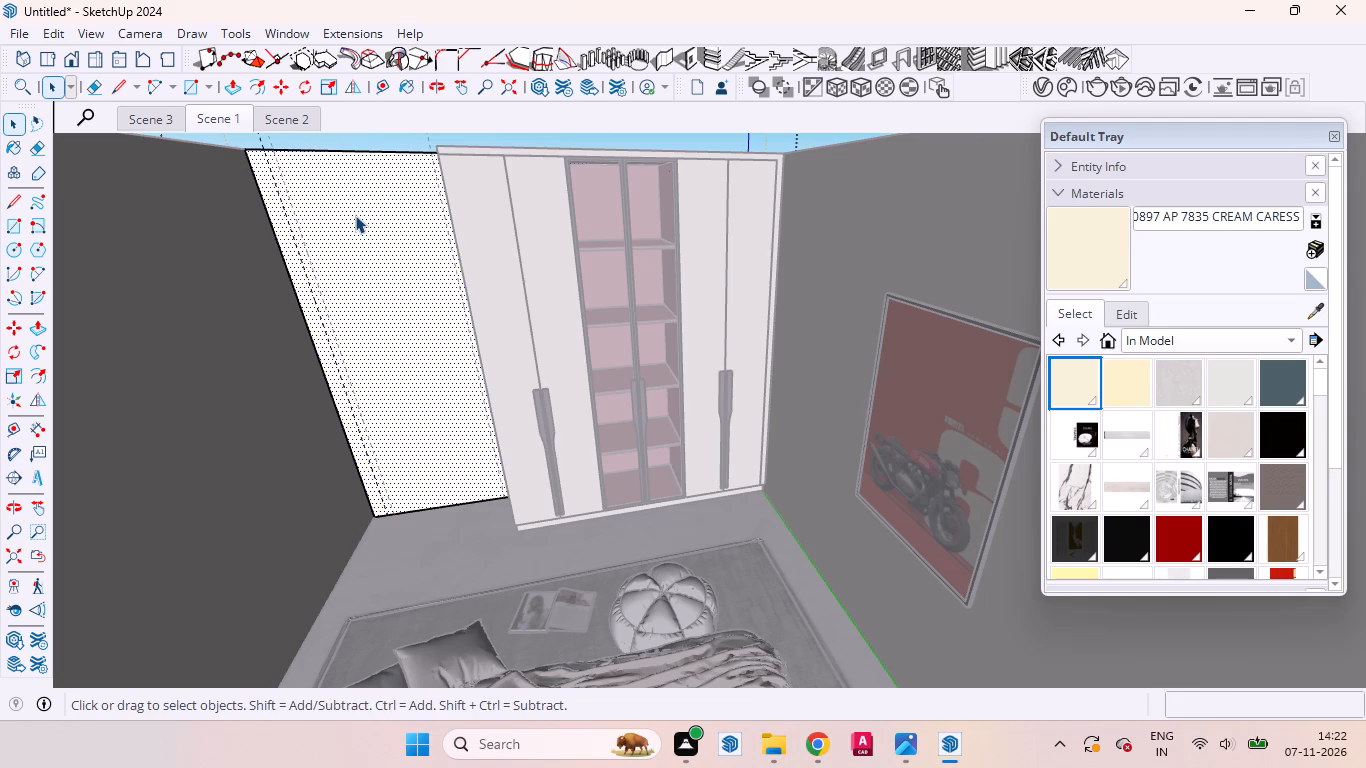
Place two horizontal guides on the new wall, one 7' above the floor and another 8" above that guide.
type("t")
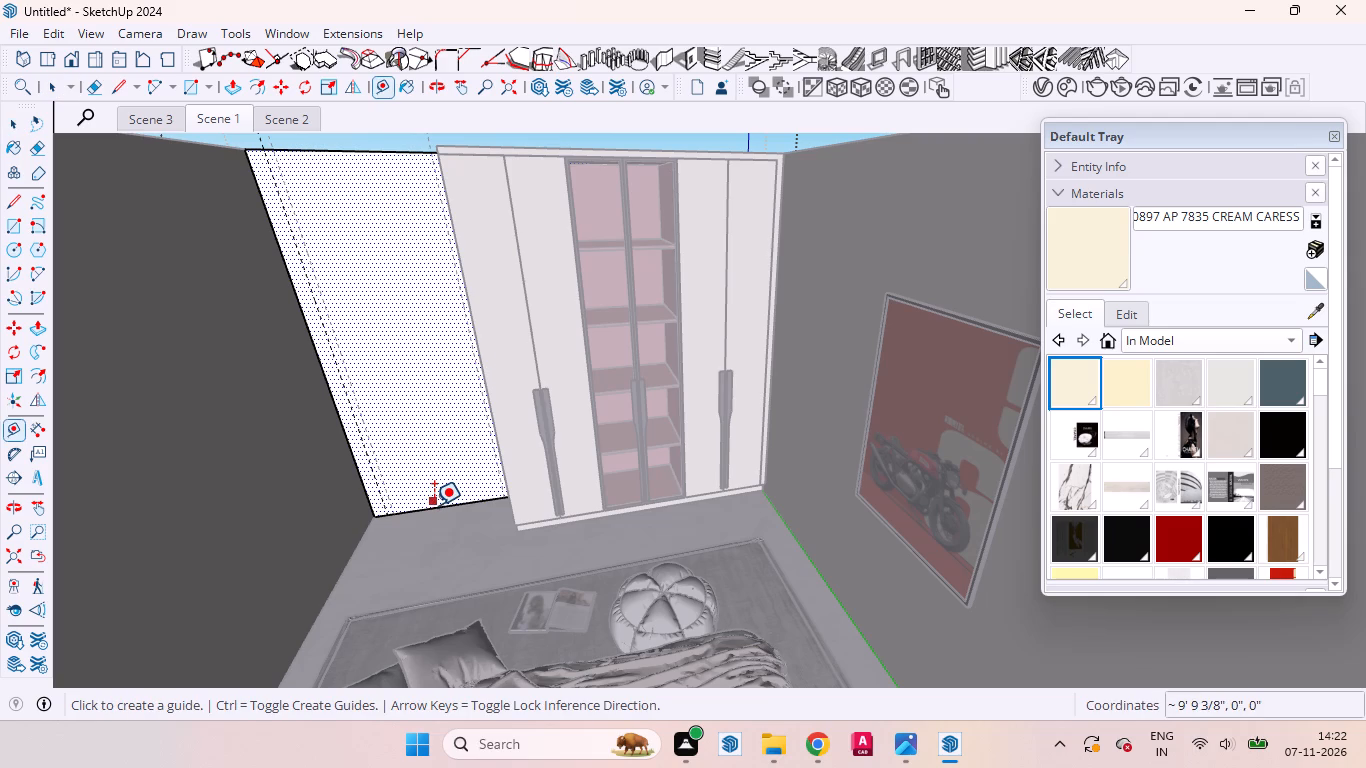
left_click(433, 508)
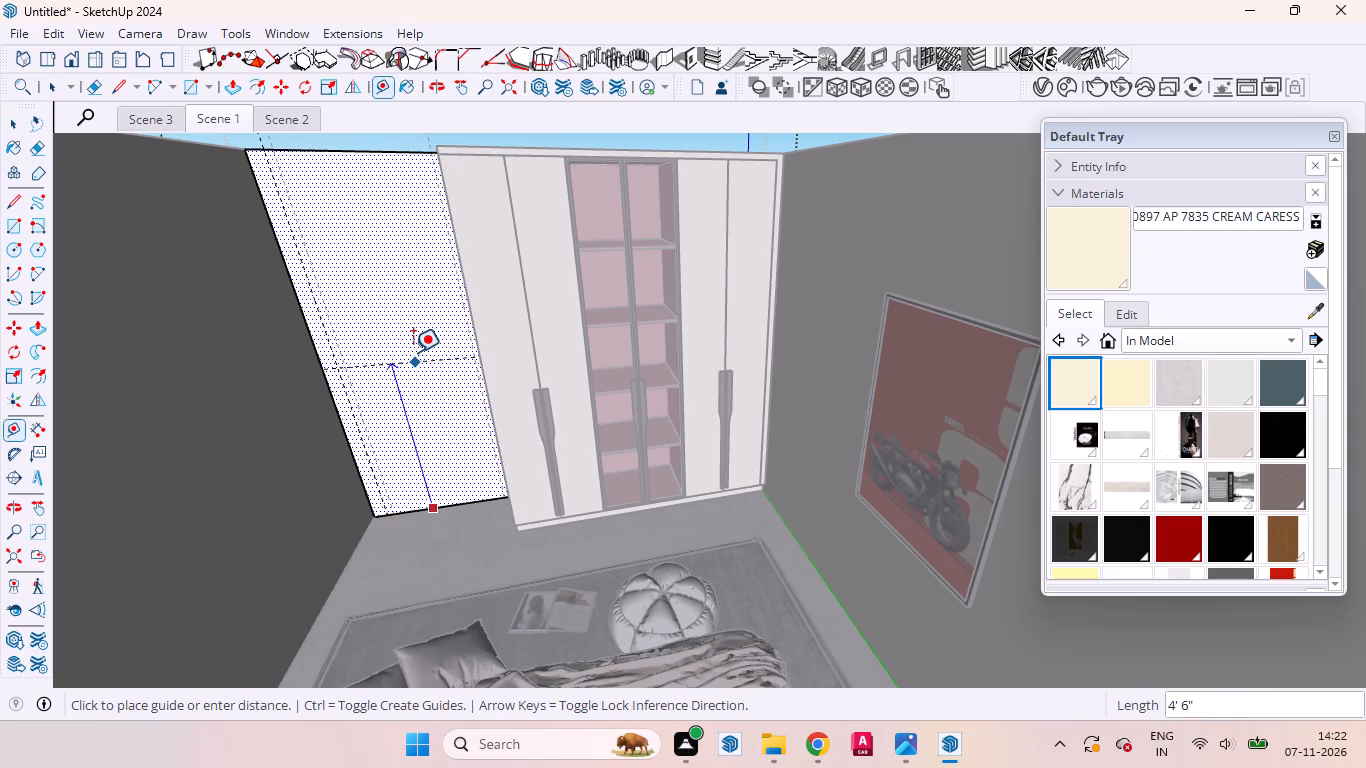
type("7'")
key("Return")
middle_click_drag(392, 348, 374, 307)
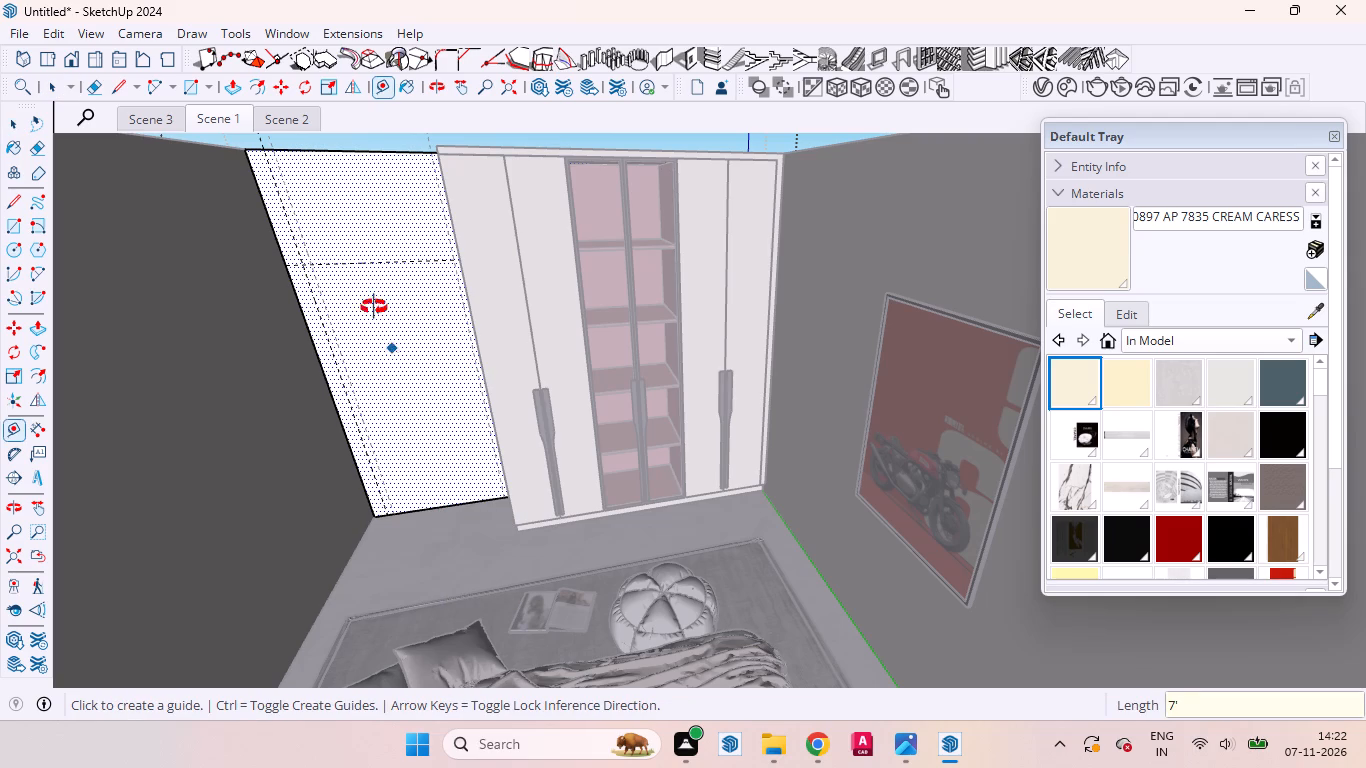
middle_click_drag(374, 307, 420, 259)
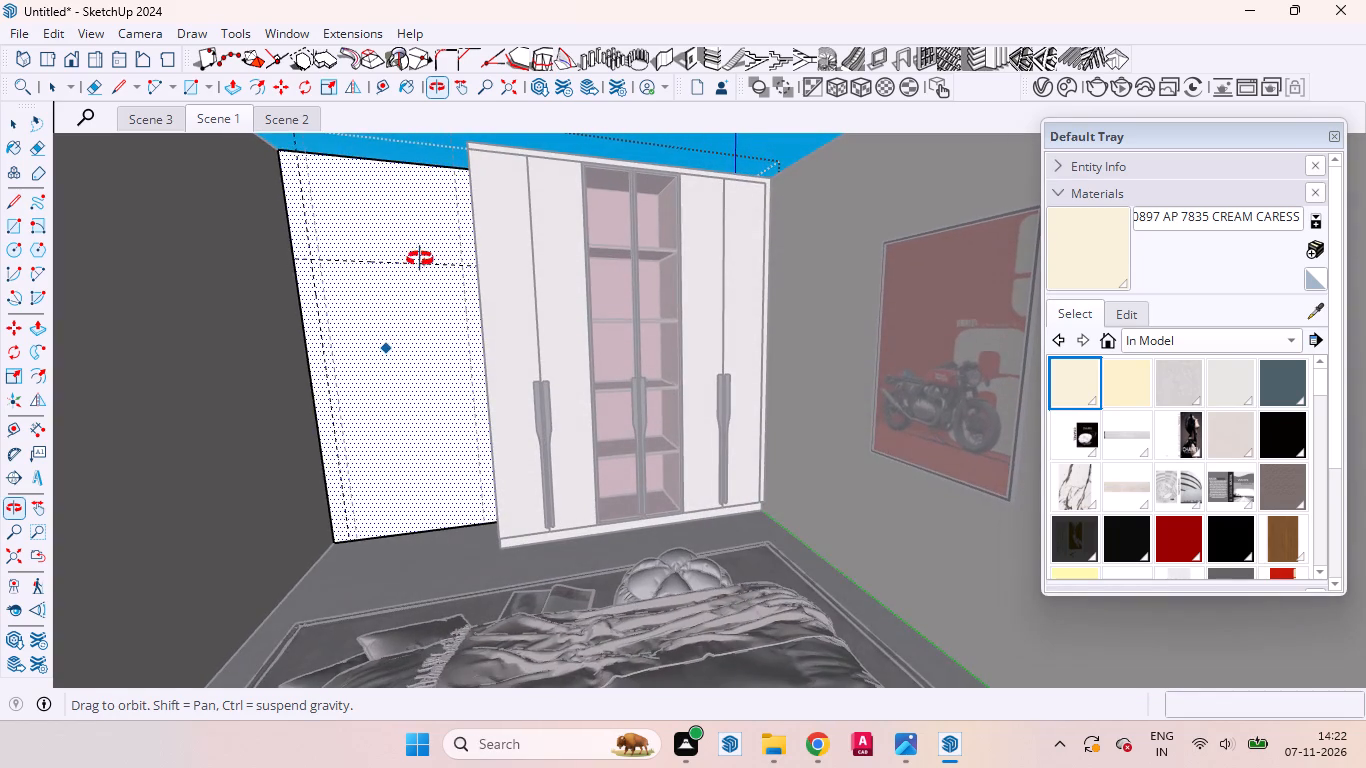
middle_click_drag(420, 259, 420, 260)
scroll(391, 245, "up", 4)
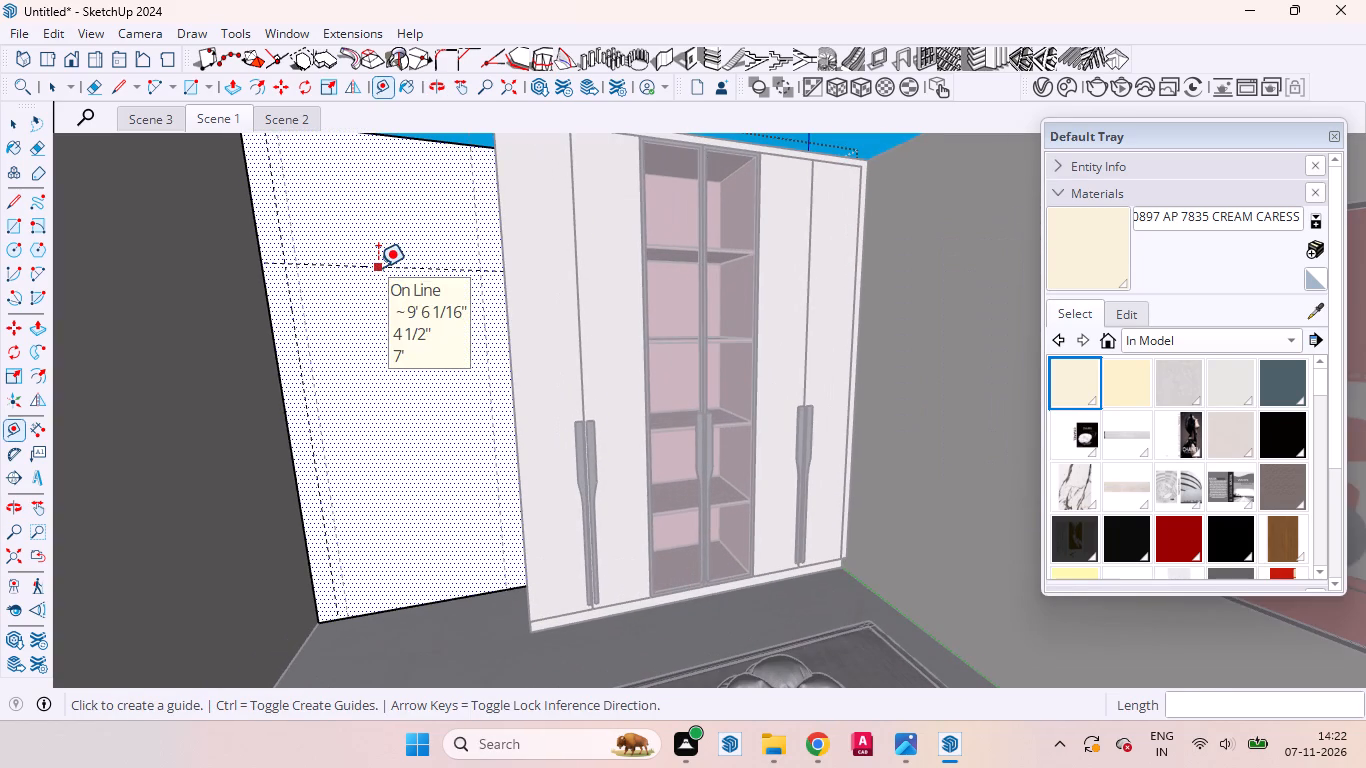
left_click(378, 267)
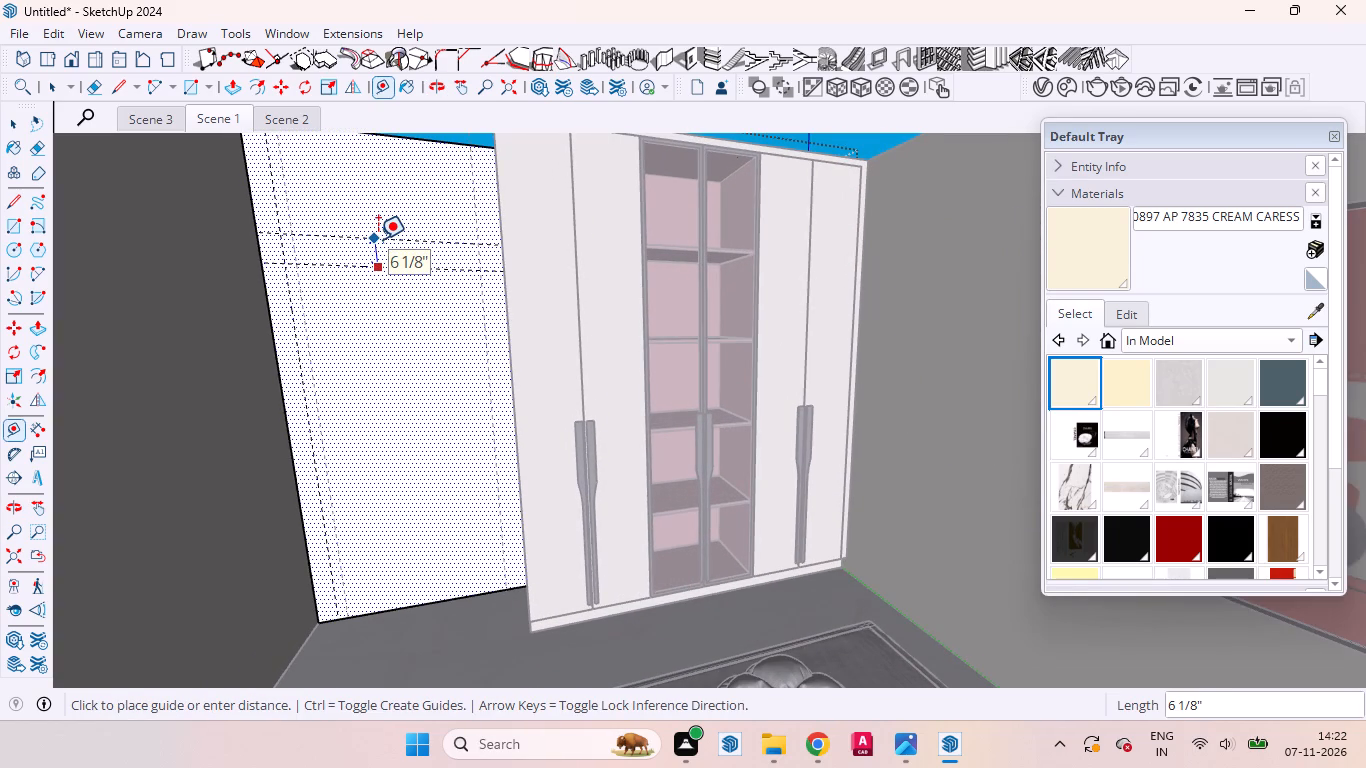
key("8")
key("Return")
key("space")
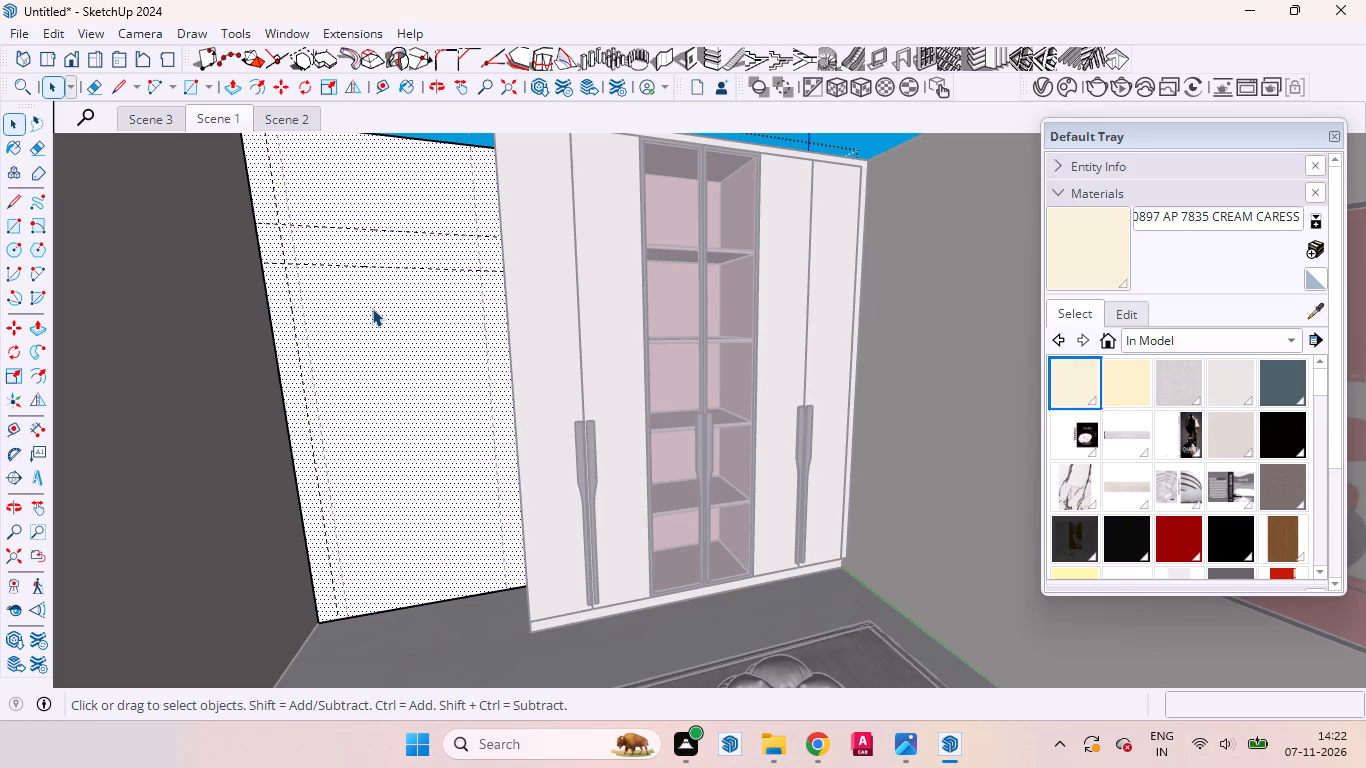
Draw a 3' 2" by 7' 8" rectangle on the wall, from the 4" and upper guides' crossing to the floor at the wardrobe-side guide.
key("r")
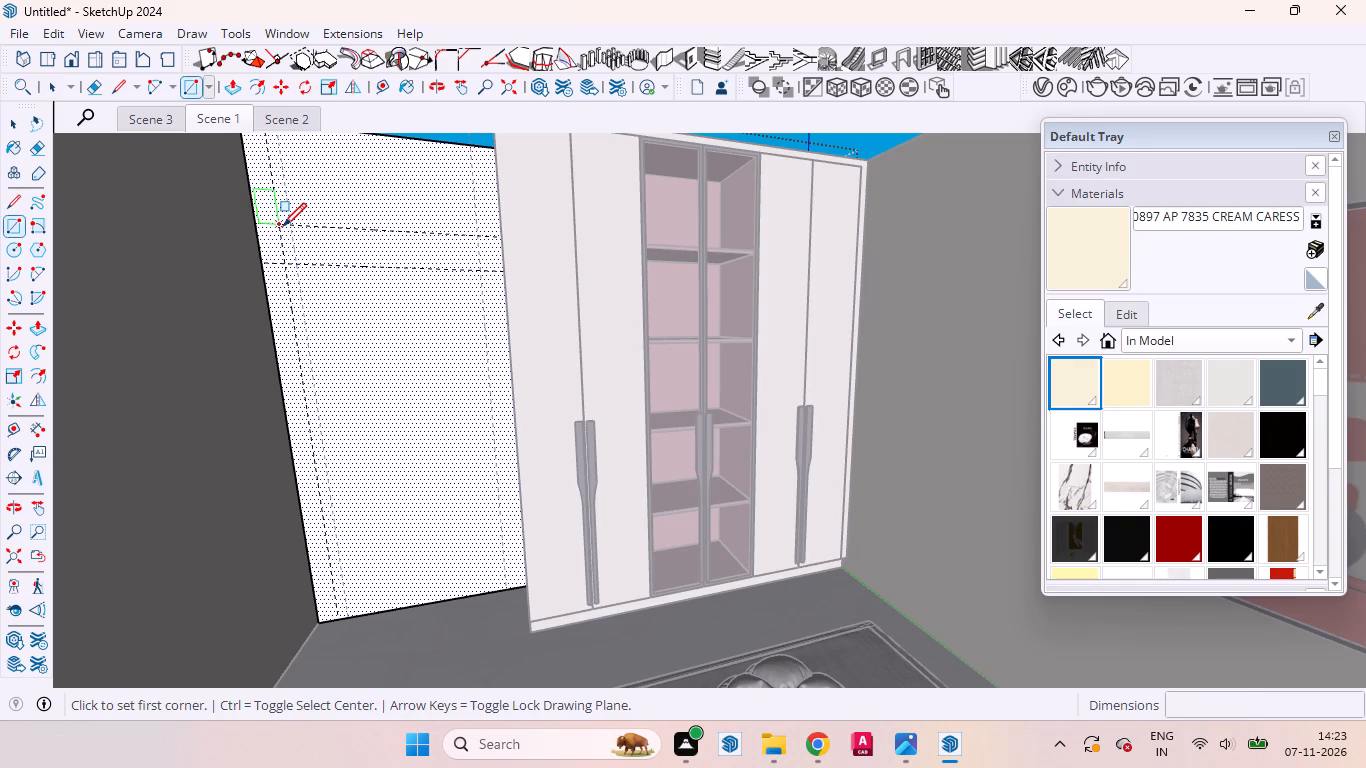
left_click(283, 226)
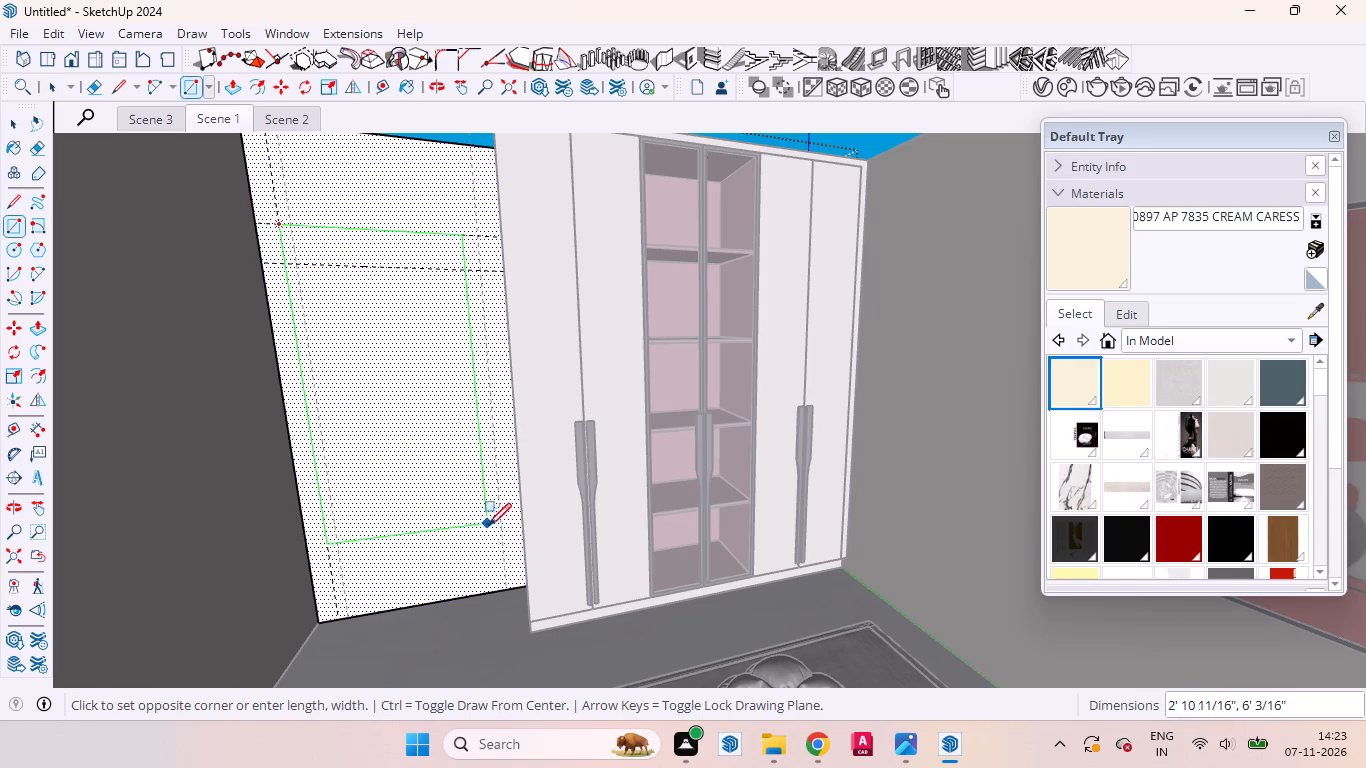
left_click(507, 587)
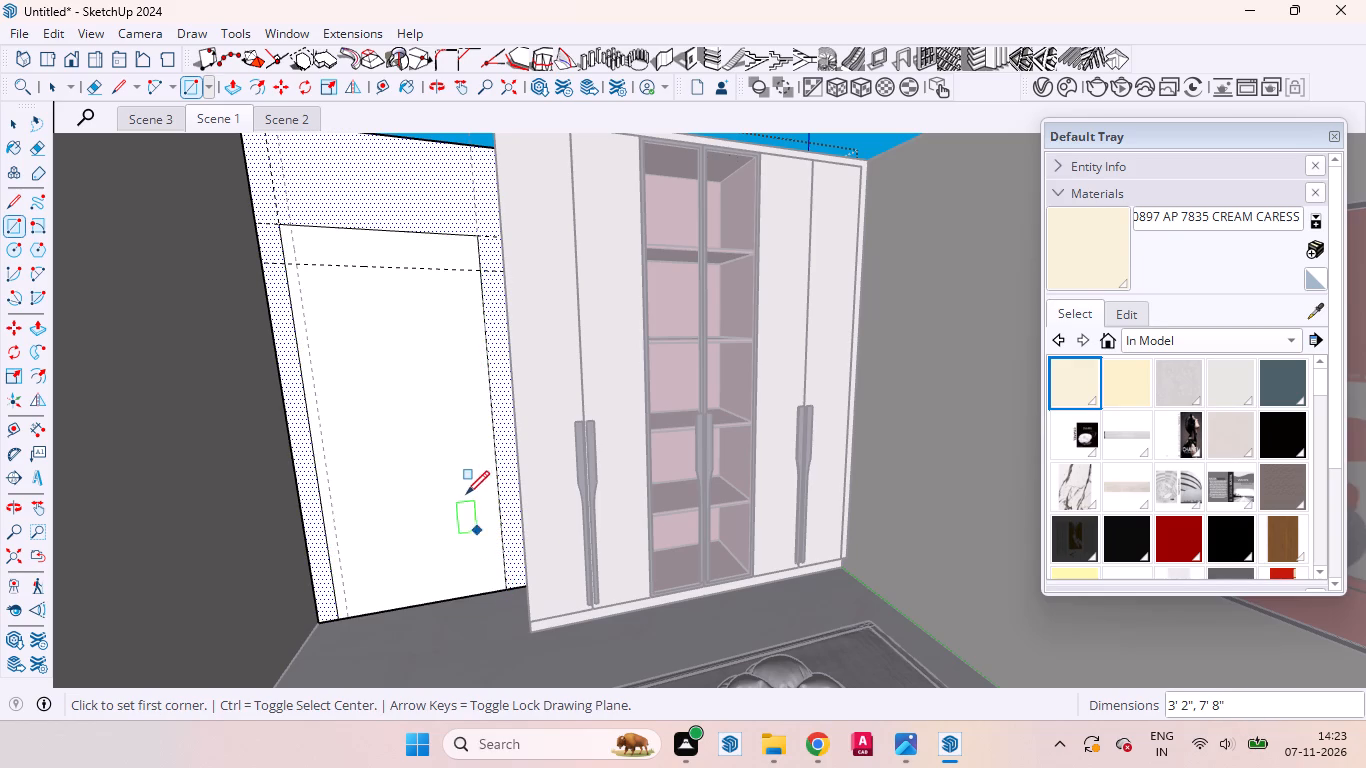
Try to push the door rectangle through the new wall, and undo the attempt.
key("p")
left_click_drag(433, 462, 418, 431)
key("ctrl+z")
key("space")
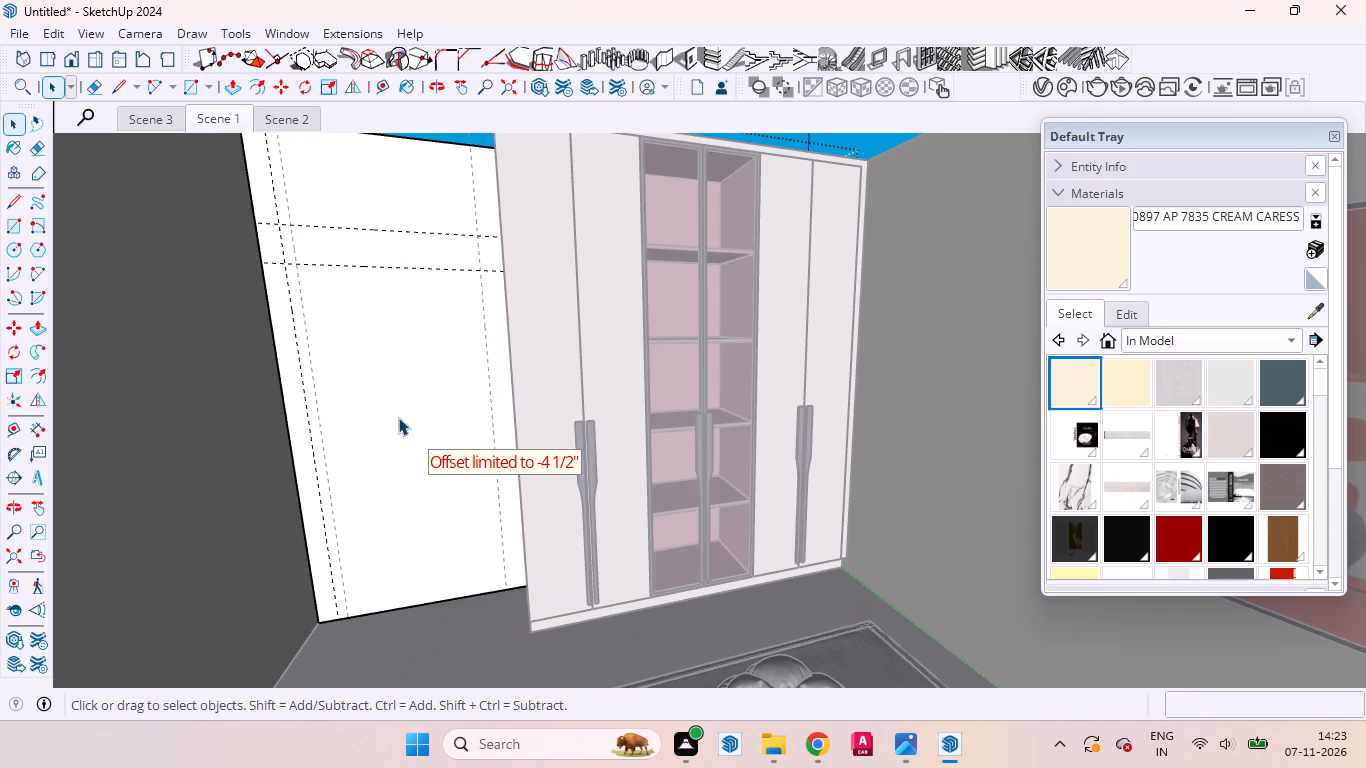
Draw a 3' 2" by 7' 8" rectangle from the floor at the 4" guide to the upper guide's crossing with the wardrobe-side guide.
left_click(387, 410)
key("r")
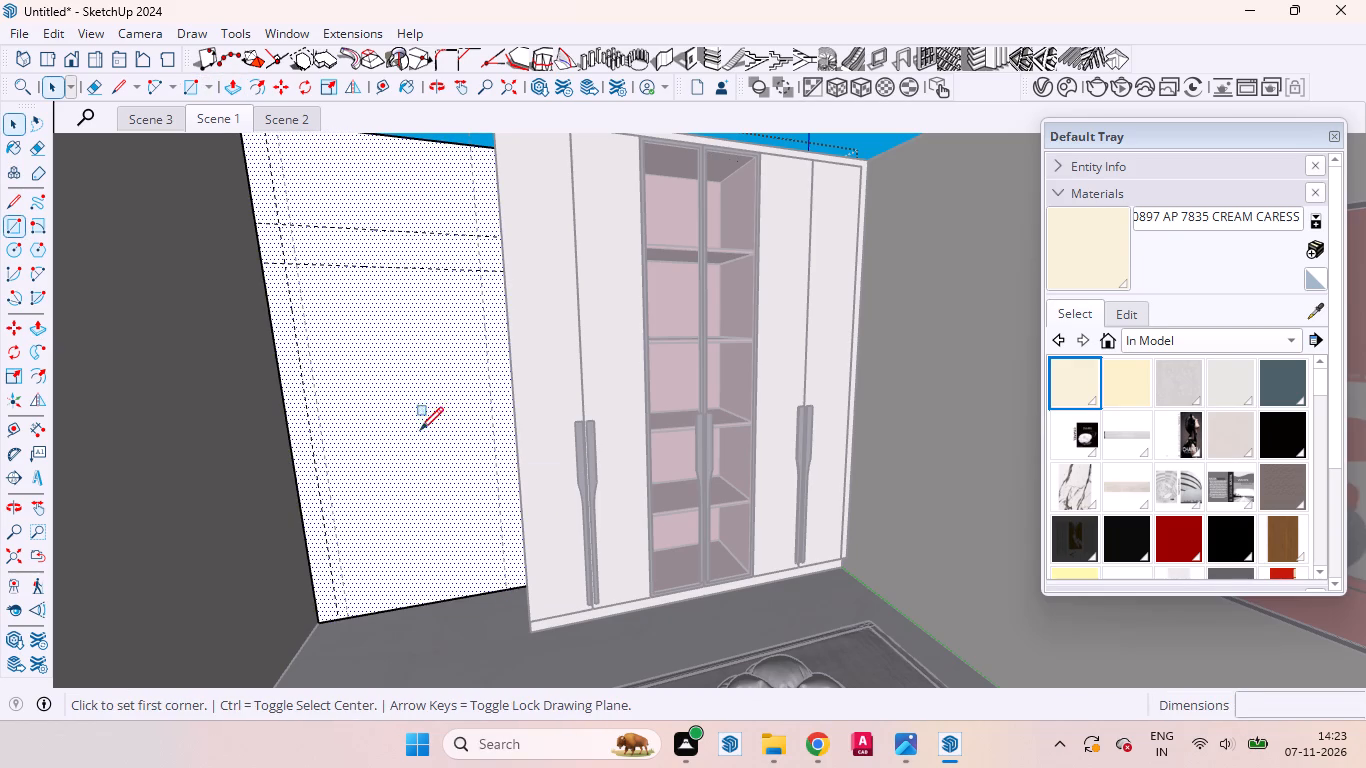
left_click(342, 615)
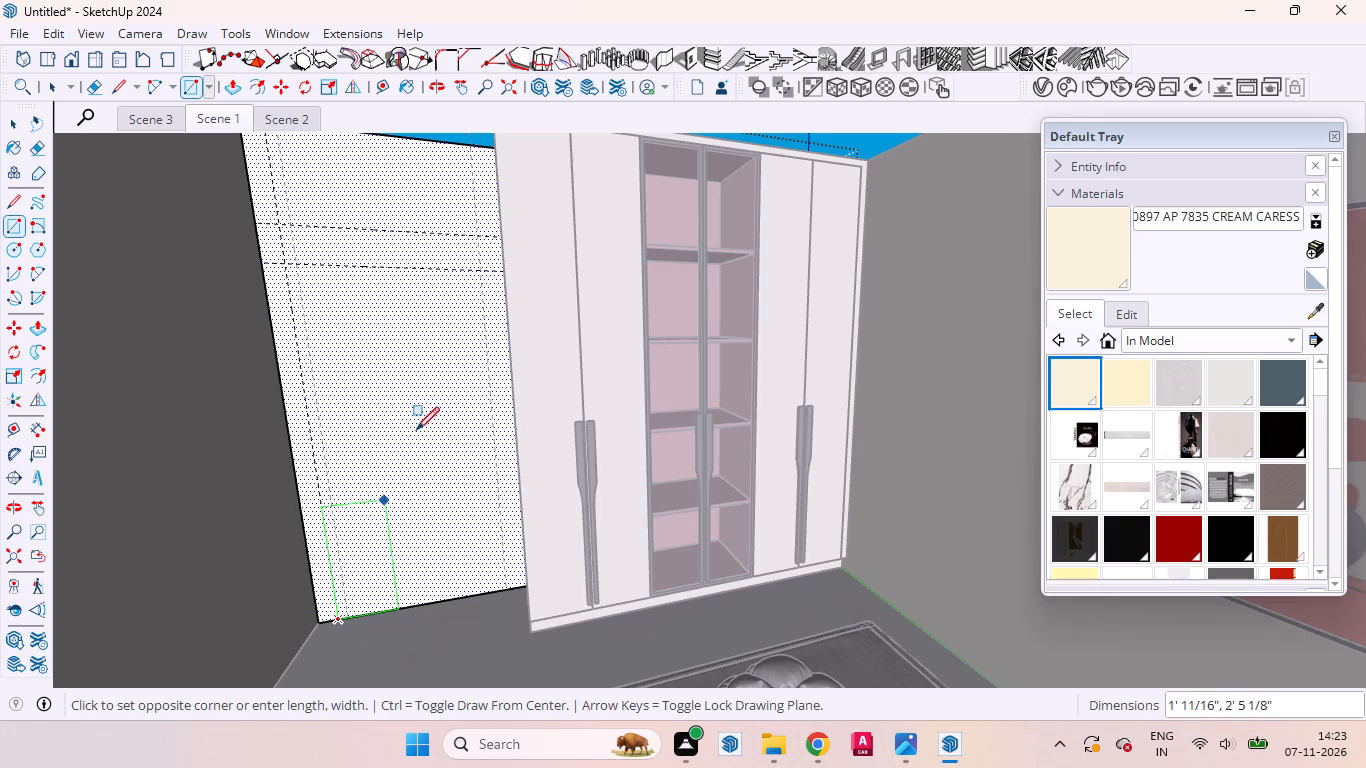
left_click(482, 241)
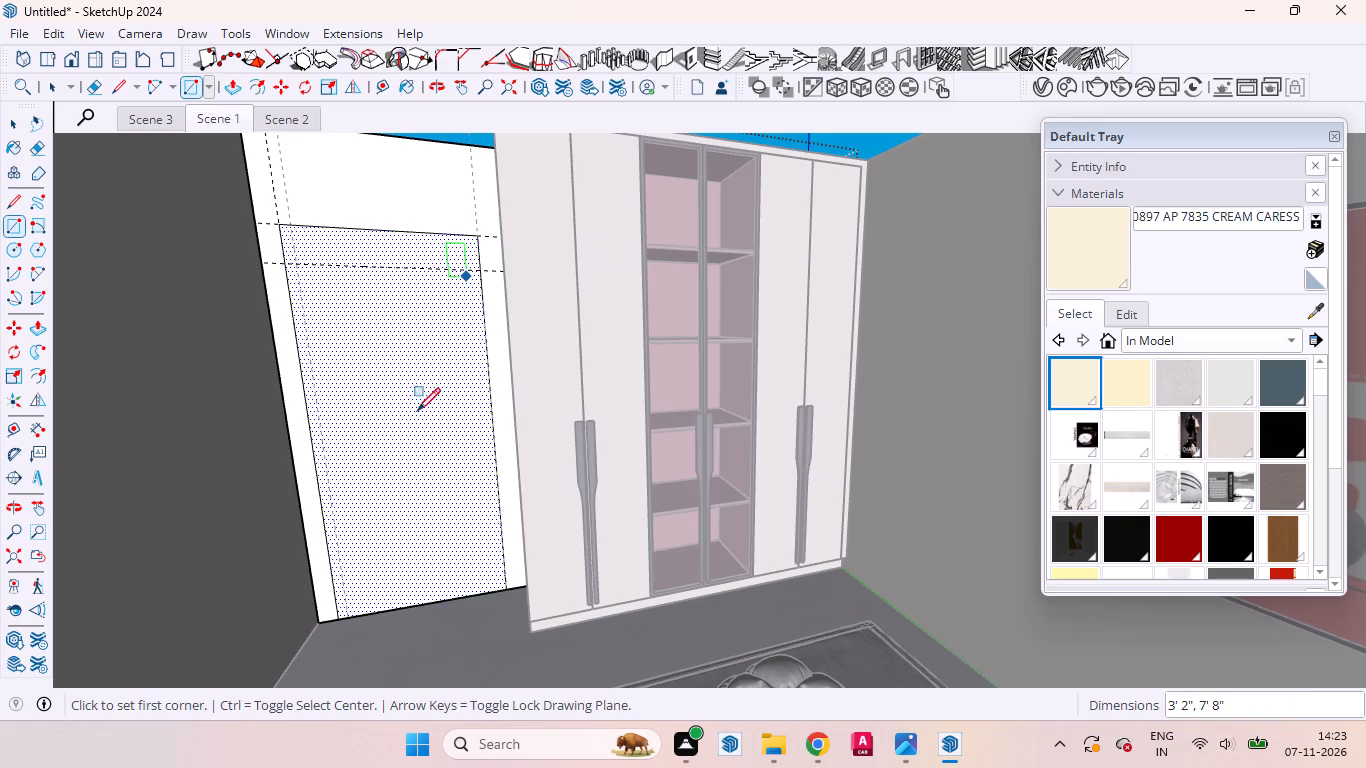
Push the rectangle 4 1/2" through the wall to cut the door opening.
key("space")
key("p")
left_click_drag(412, 427, 400, 400)
key("space")
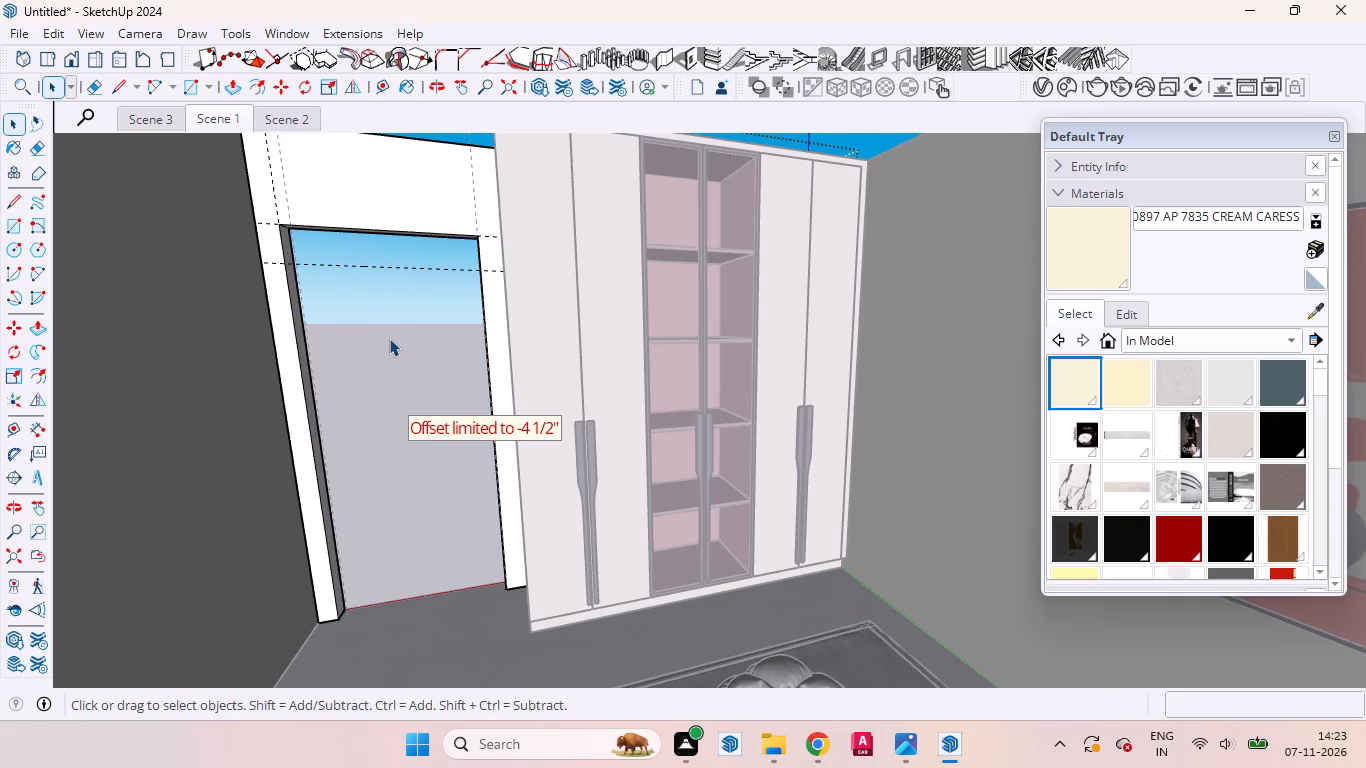
Inside the new wall's group, delete the two horizontal guides and the 4" vertical guide.
scroll(389, 338, "down", 4)
middle_click_drag(417, 332, 346, 596)
scroll(428, 394, "down", 4)
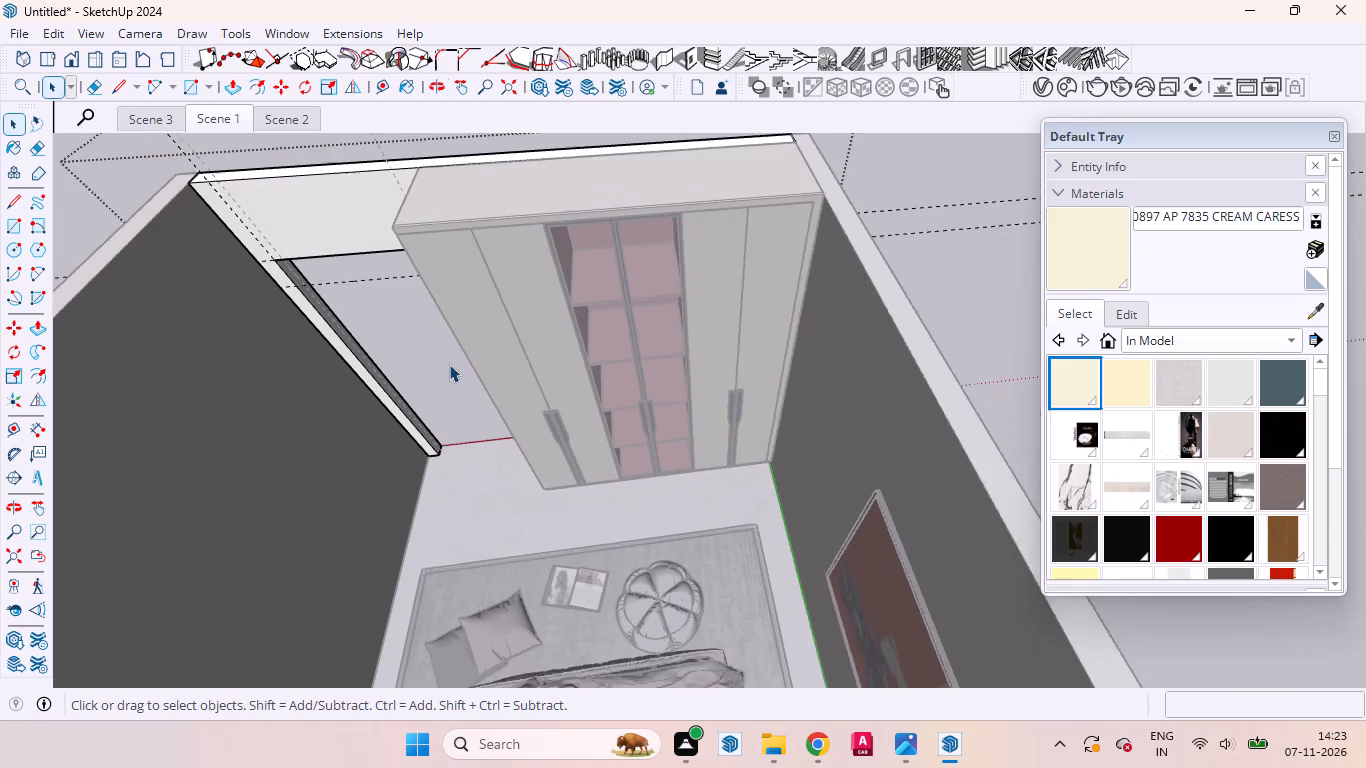
scroll(449, 364, "down", 13)
left_click(849, 335)
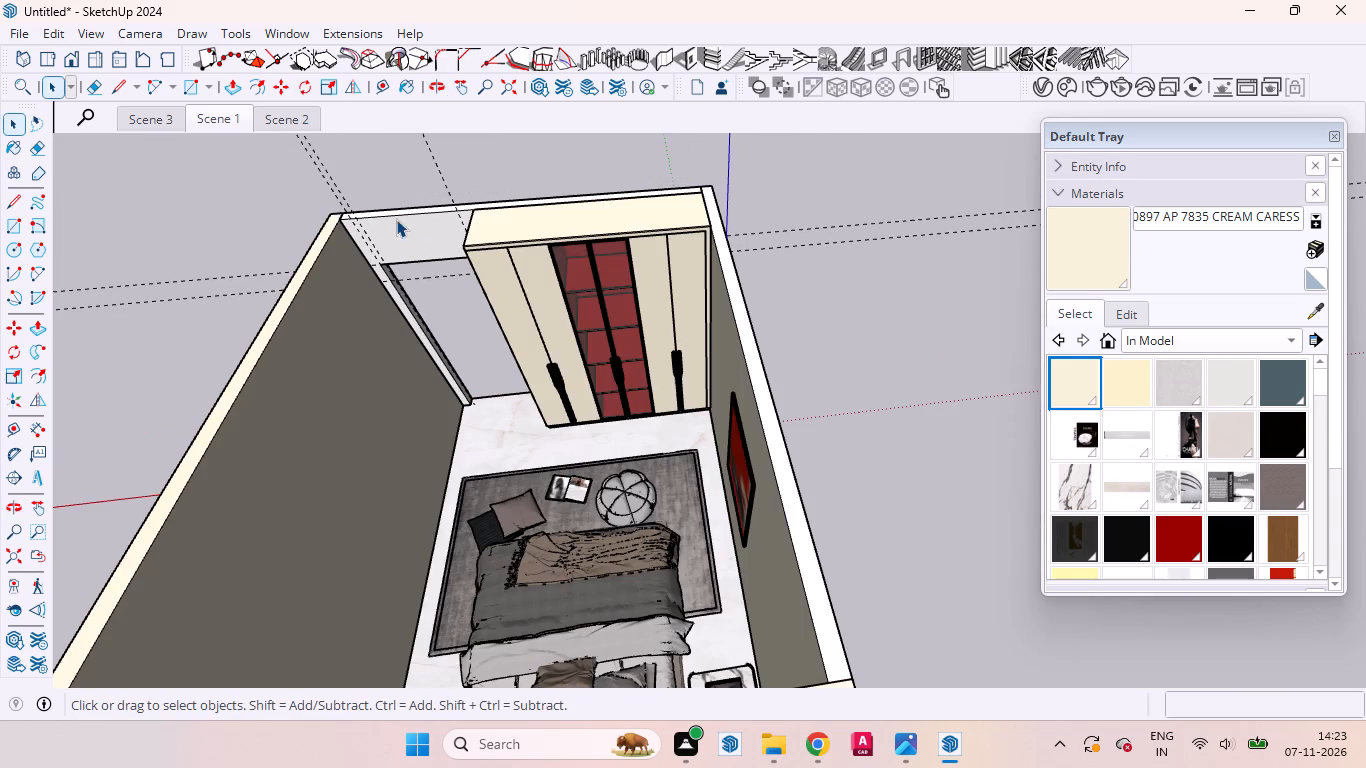
left_click_drag(201, 321, 123, 235)
double_click(383, 242)
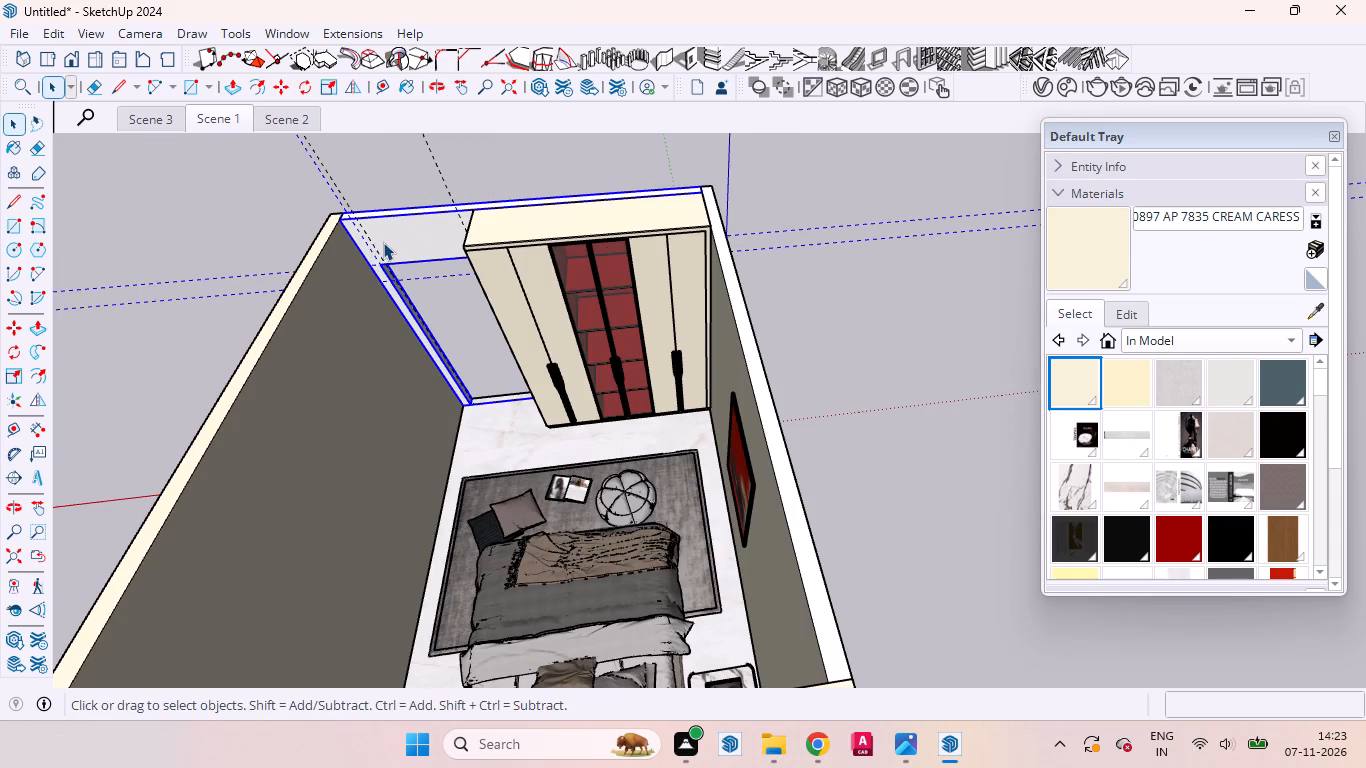
left_click_drag(220, 316, 129, 206)
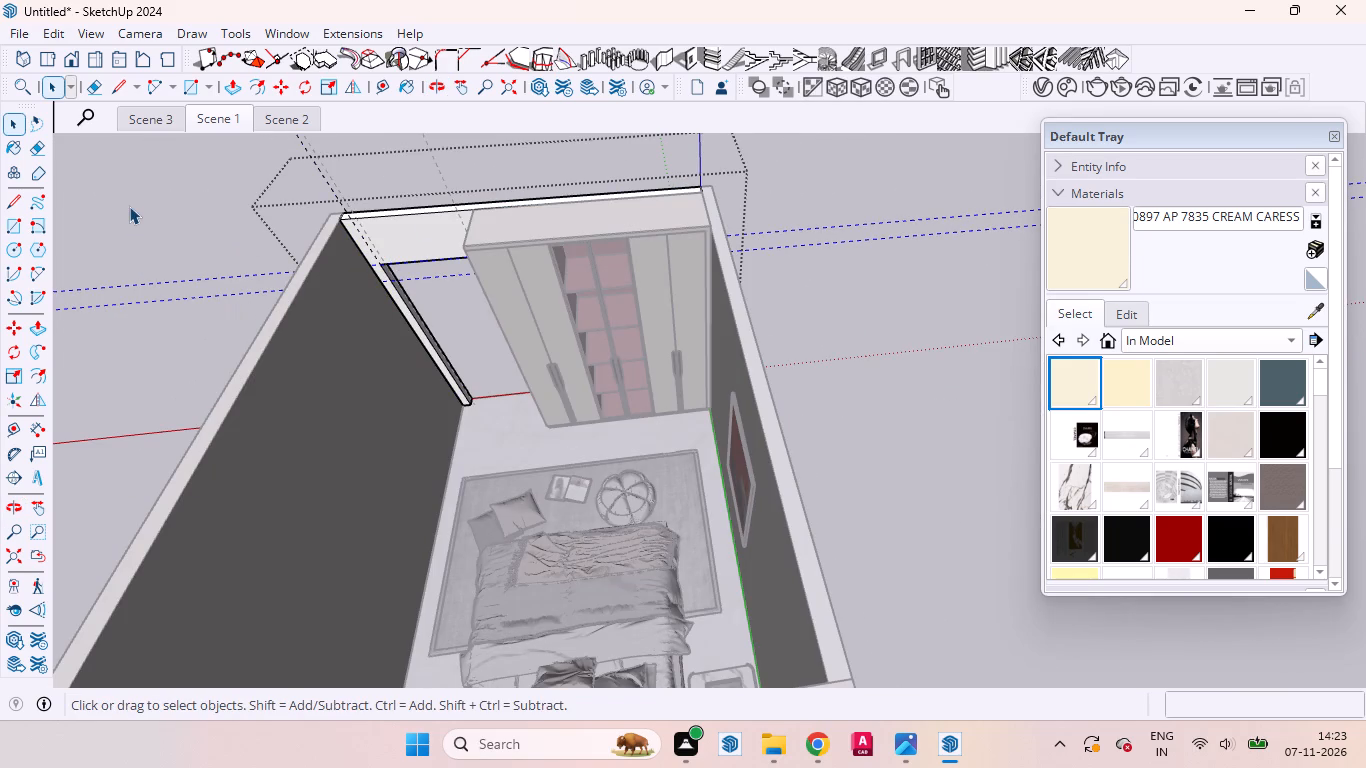
key("Delete")
left_click_drag(351, 168, 255, 91)
key("Delete")
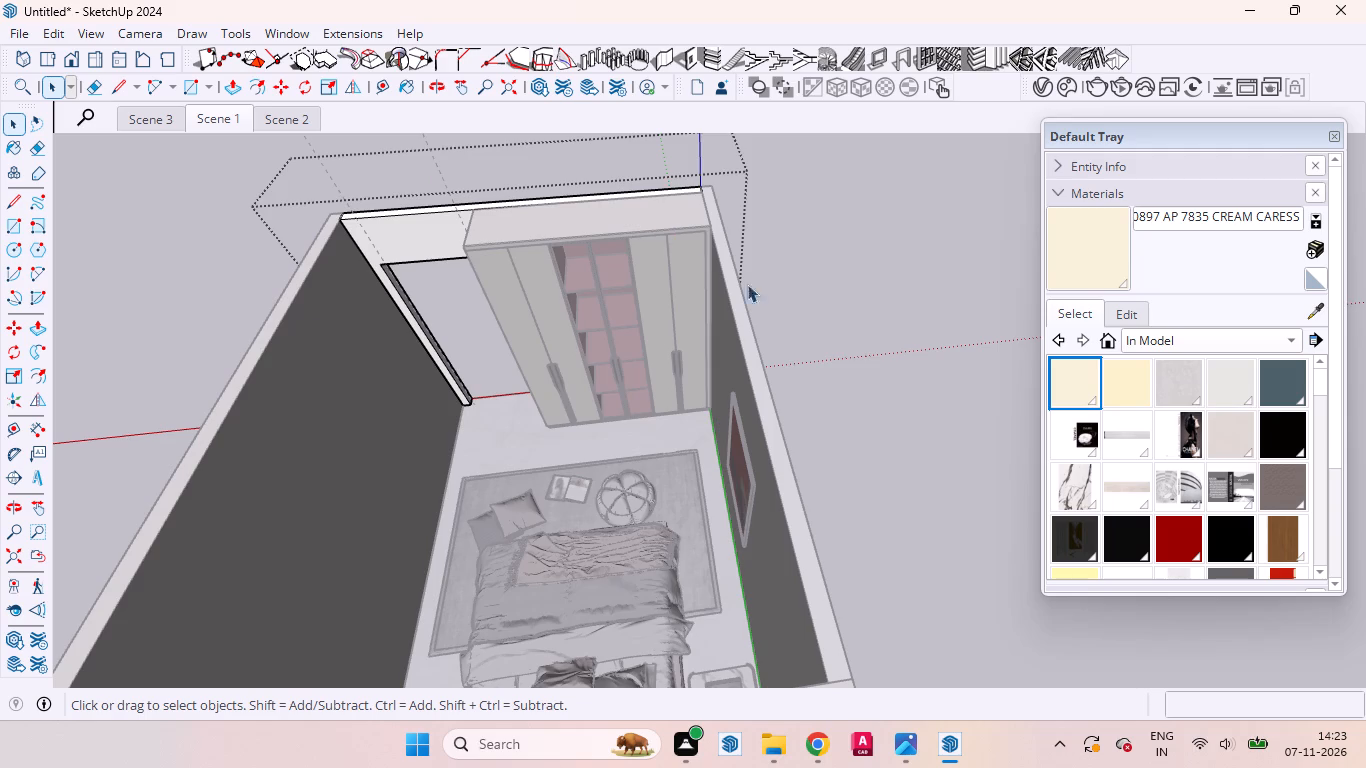
Exit the wall group and delete the two remaining vertical guides around the door opening.
left_click(807, 305)
left_click_drag(463, 178, 132, 102)
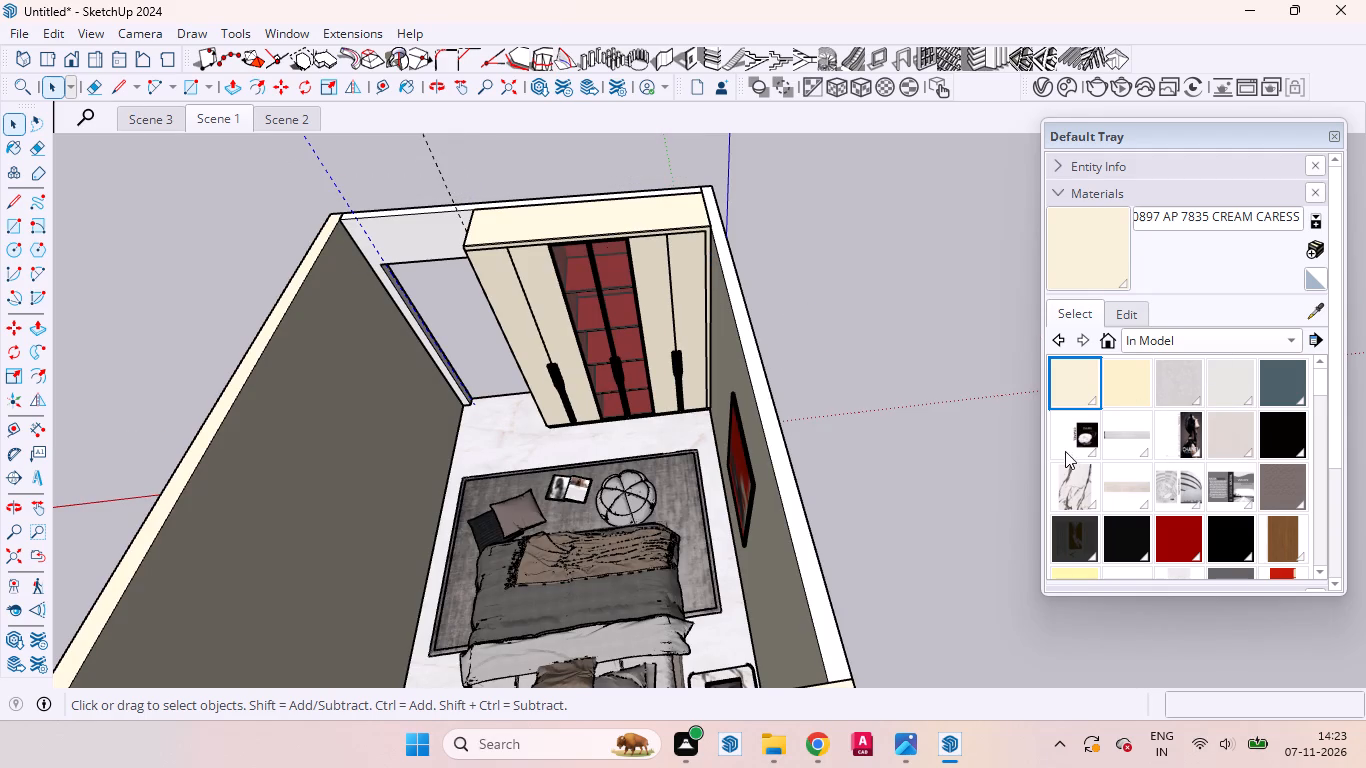
key("Delete")
left_click_drag(477, 175, 275, 94)
key("Delete")
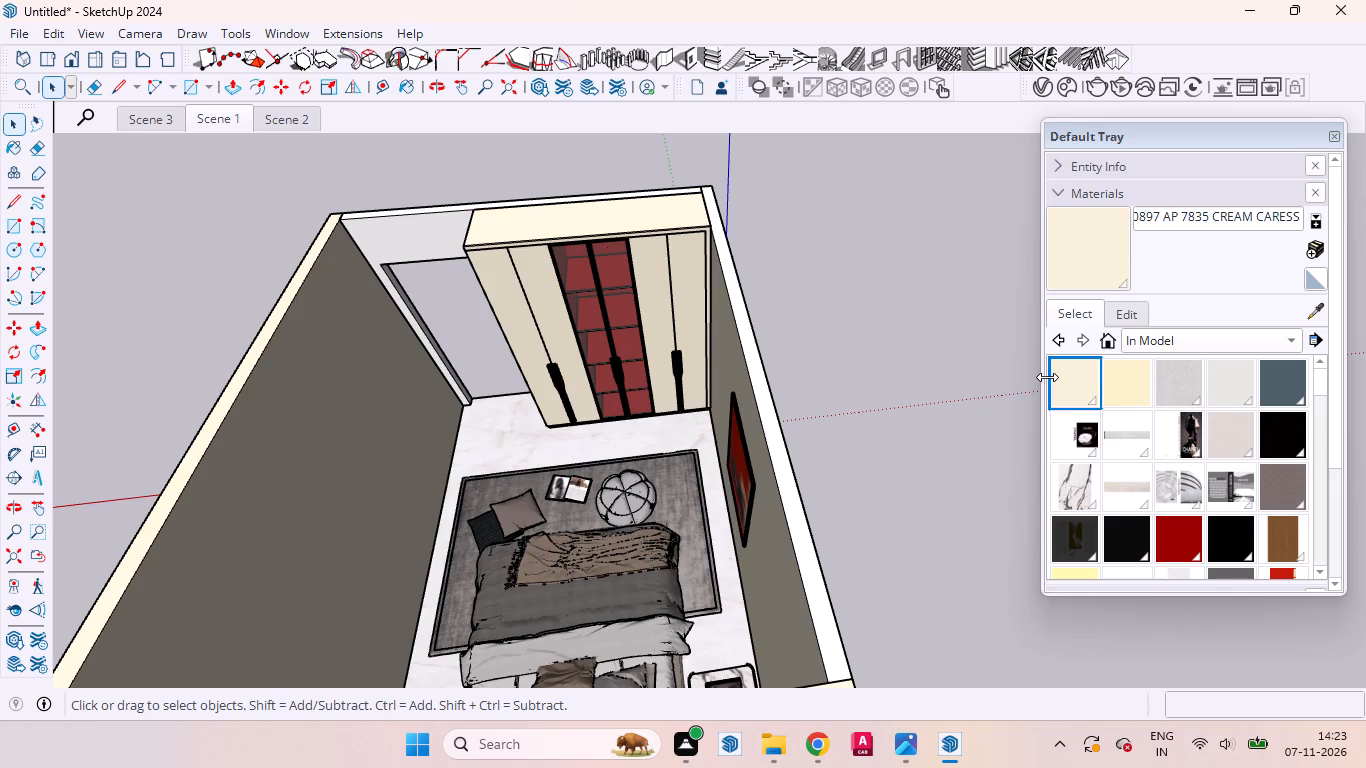
Return to Scene 1 and search the 3D Warehouse for "door".
scroll(417, 284, "down", 5)
scroll(874, 156, "down", 4)
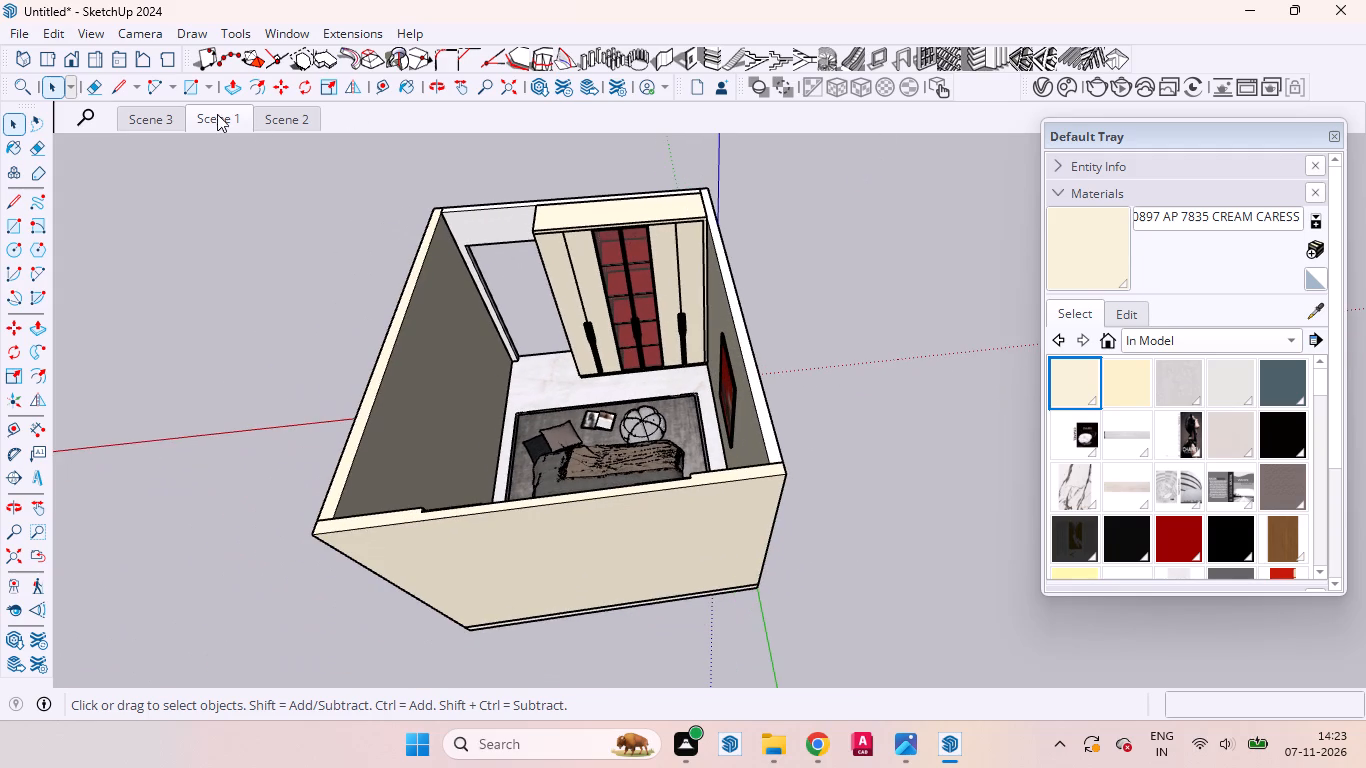
left_click(200, 110)
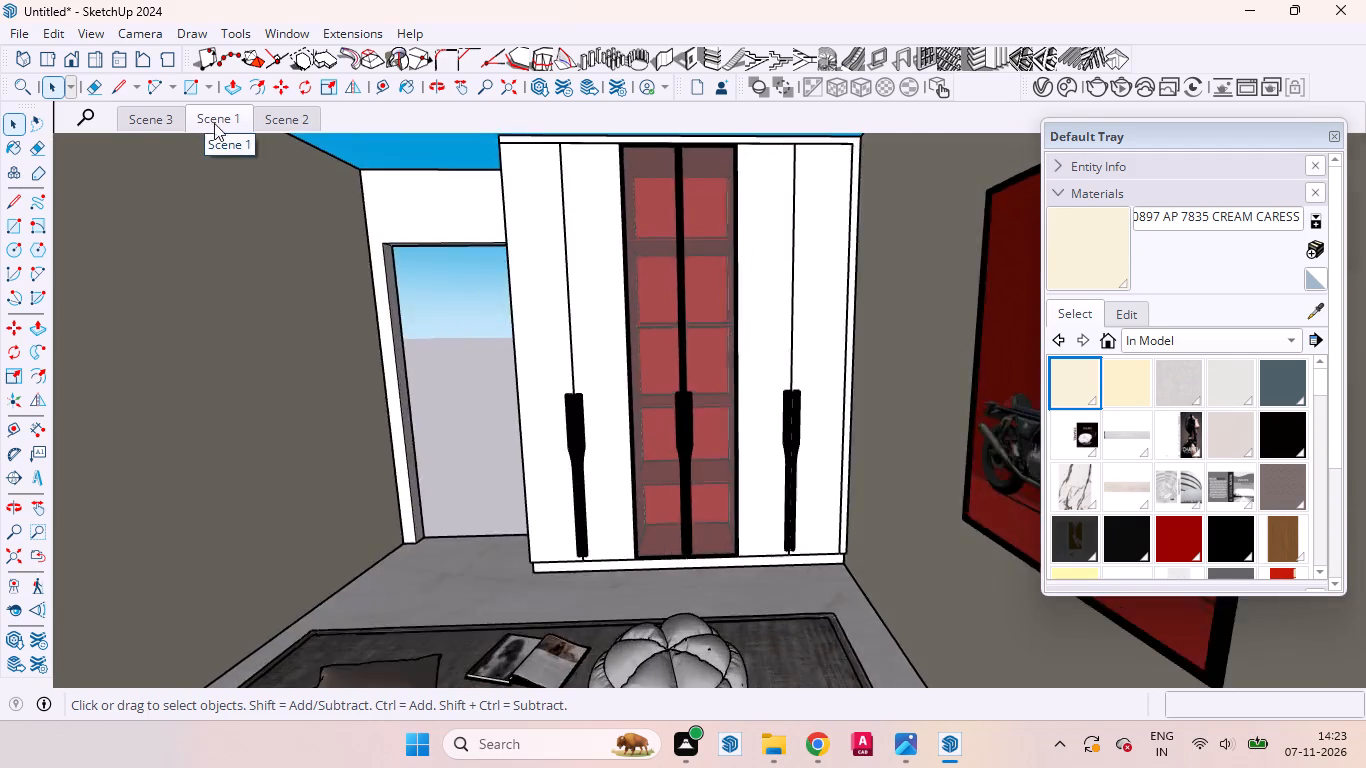
left_click(274, 35)
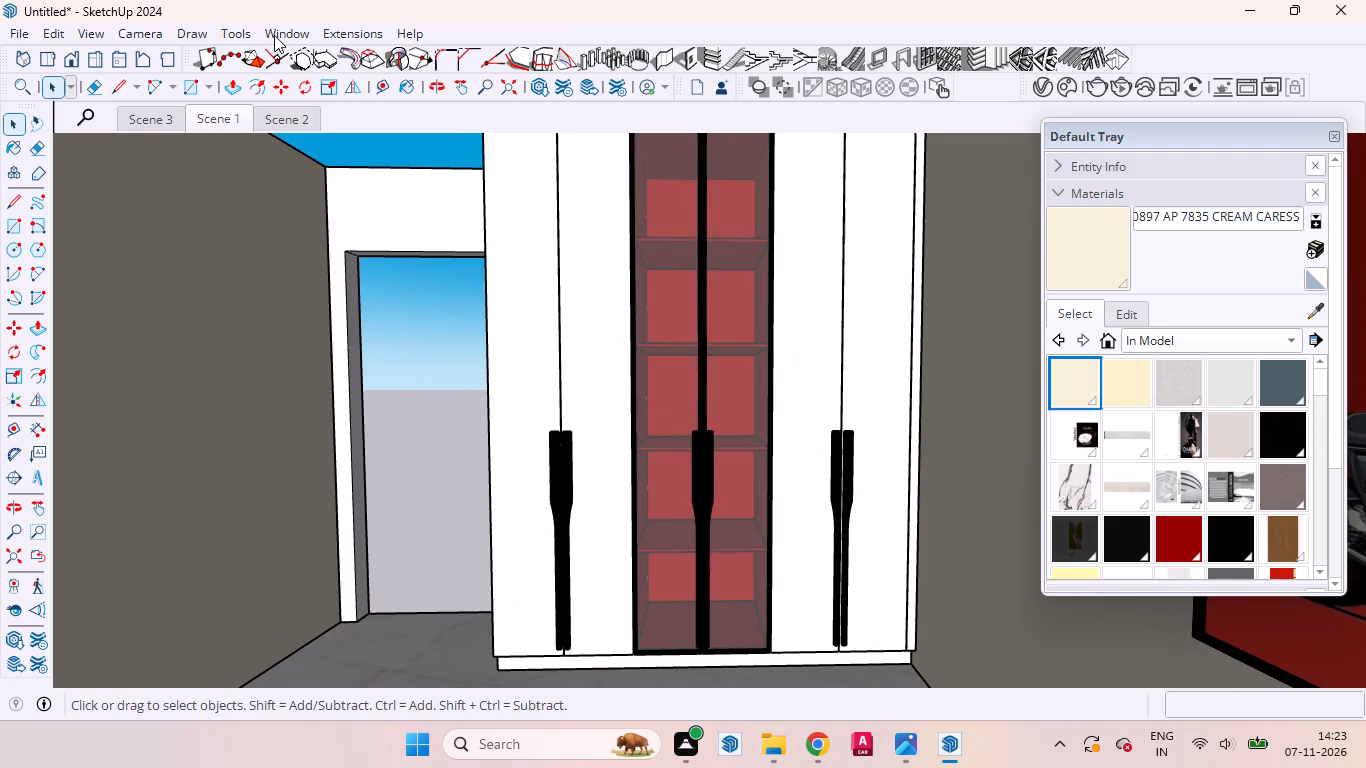
left_click(339, 197)
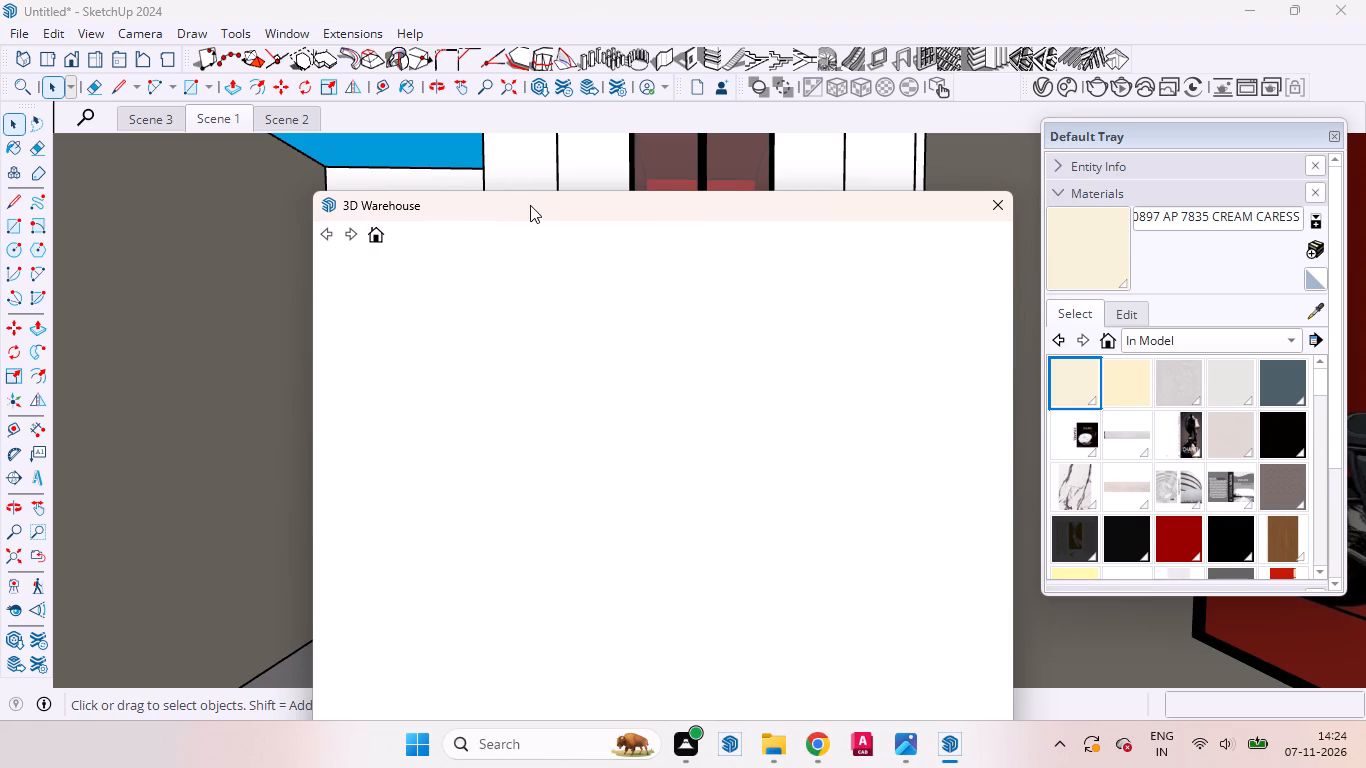
left_click_drag(537, 208, 607, 373)
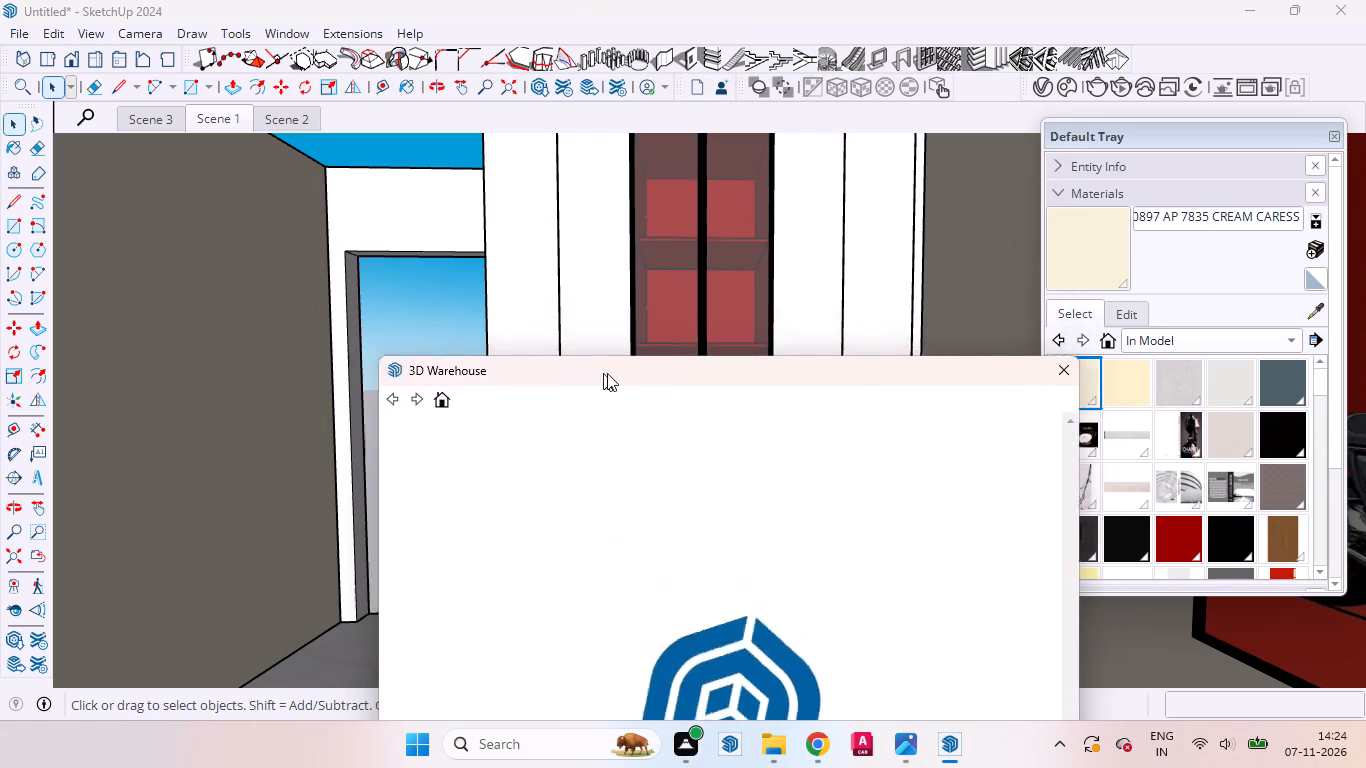
left_click_drag(607, 373, 592, 118)
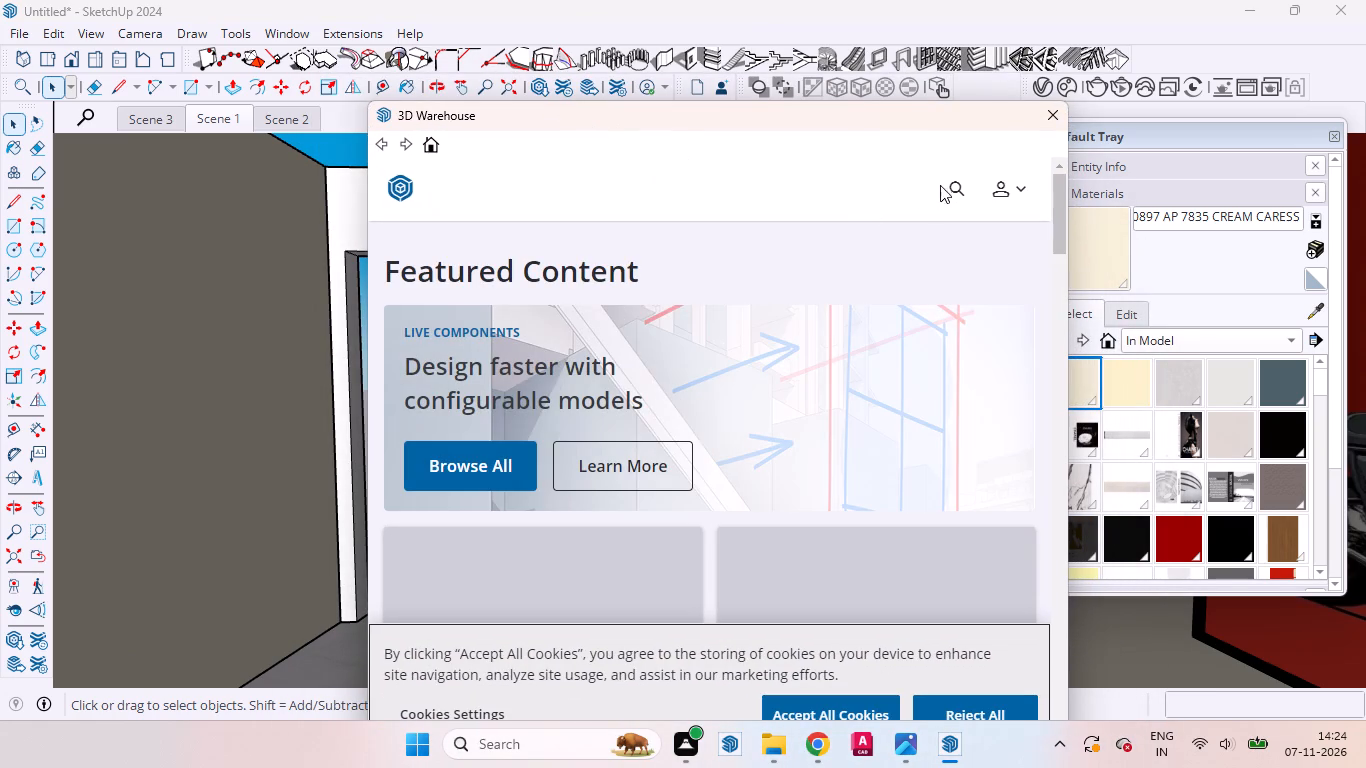
left_click(950, 185)
left_click(591, 193)
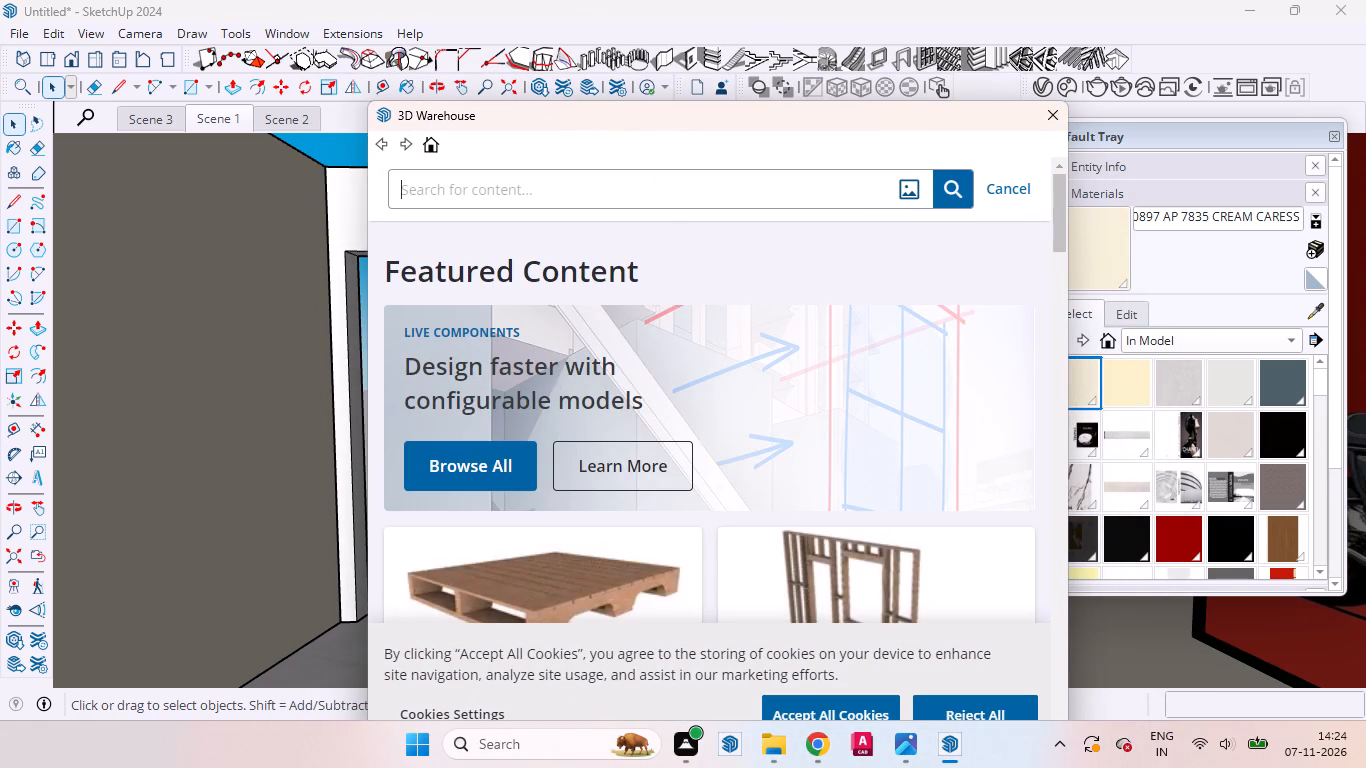
key("d")
type("oor")
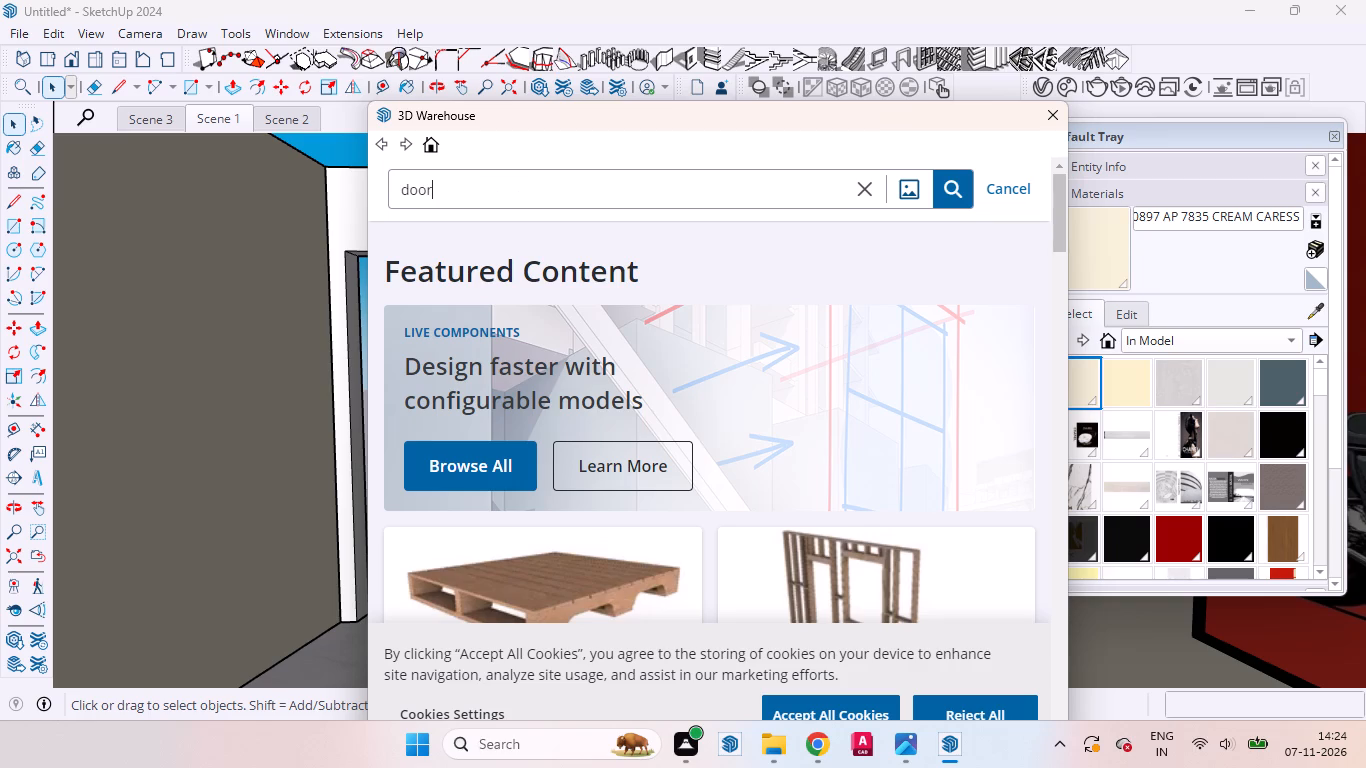
key("Return")
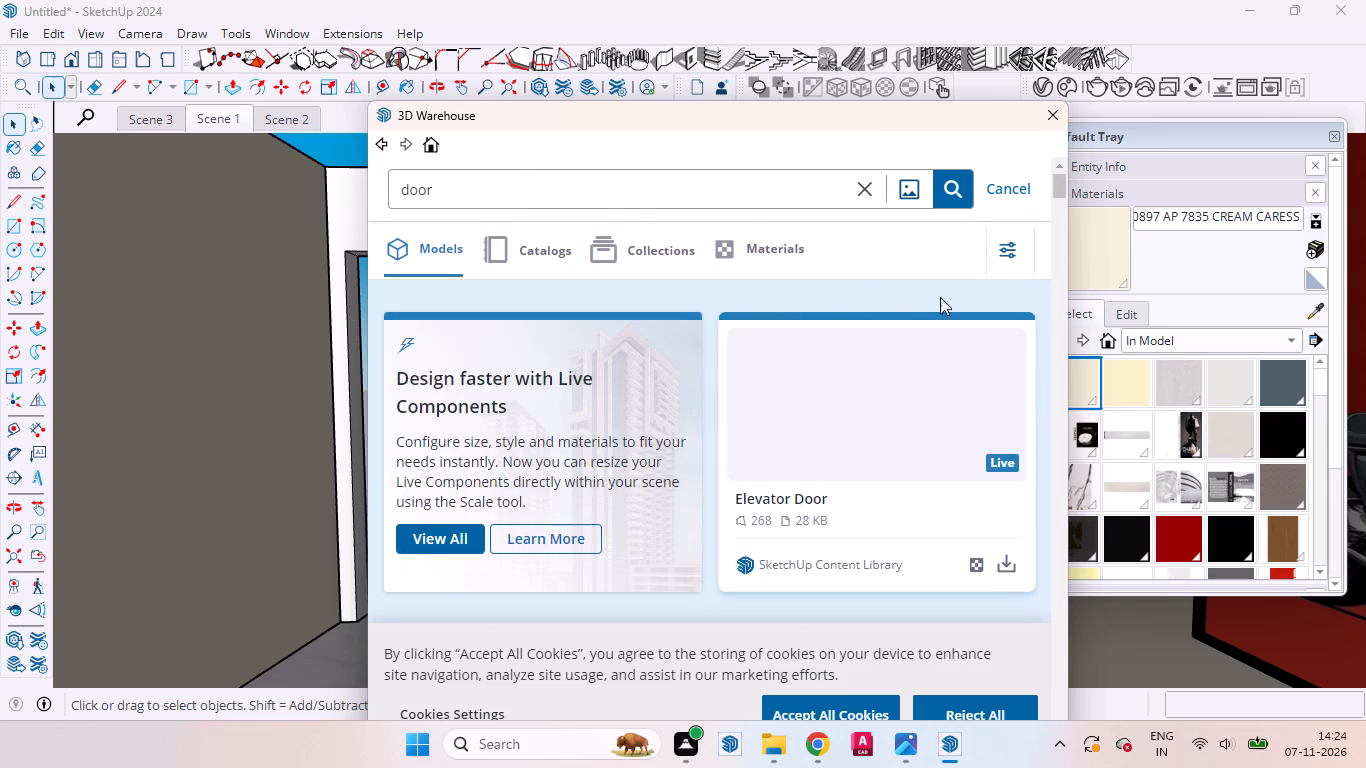
Browse the door results and load the 62 KB dark brown panelled model named "door" directly into the model.
left_click_drag(605, 120, 568, 55)
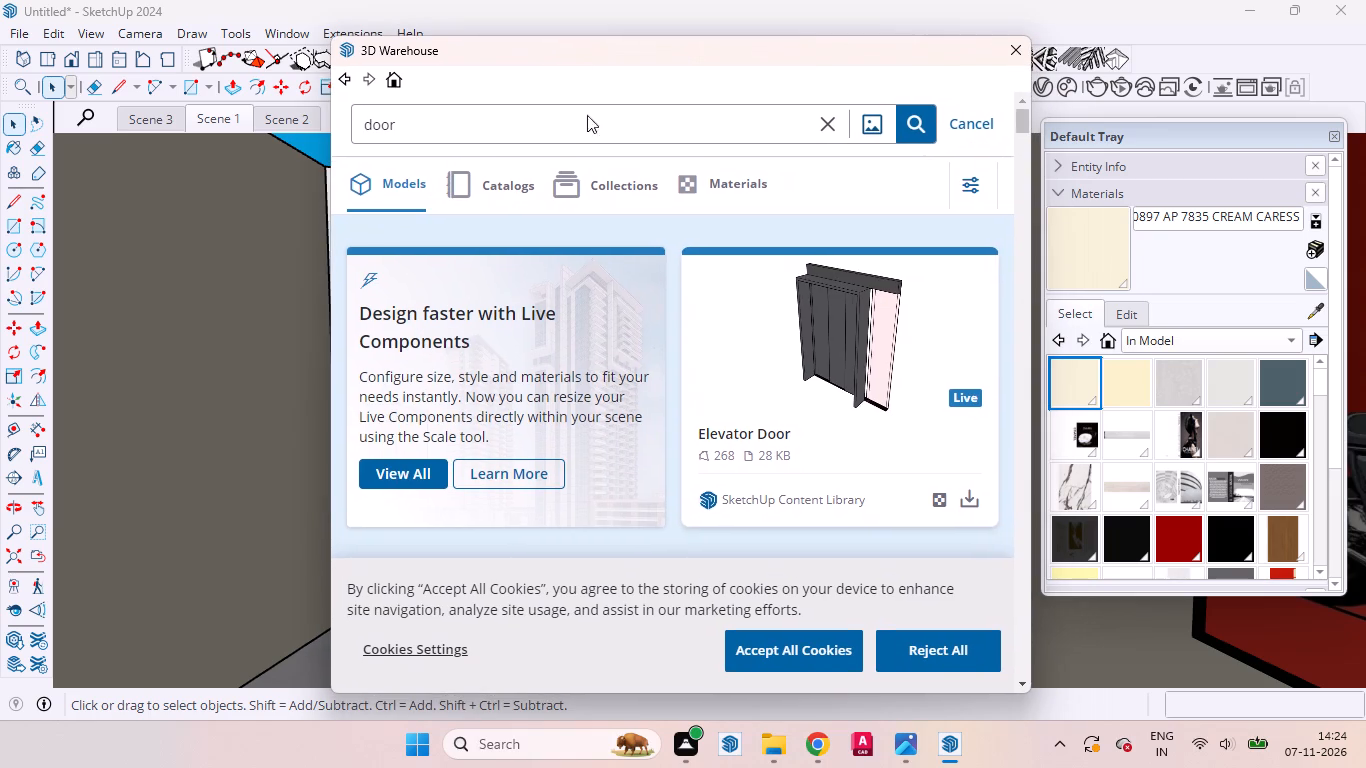
scroll(674, 243, "down", 10)
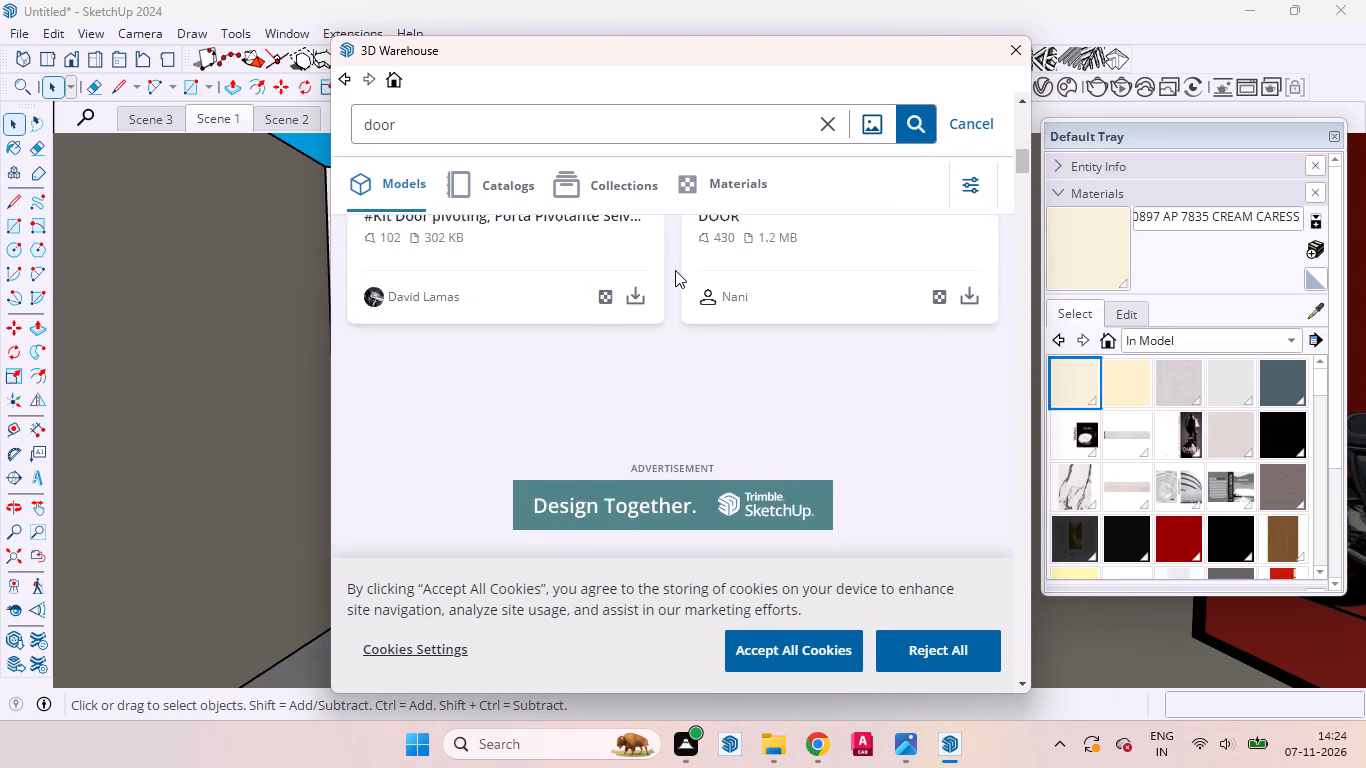
scroll(675, 270, "down", 14)
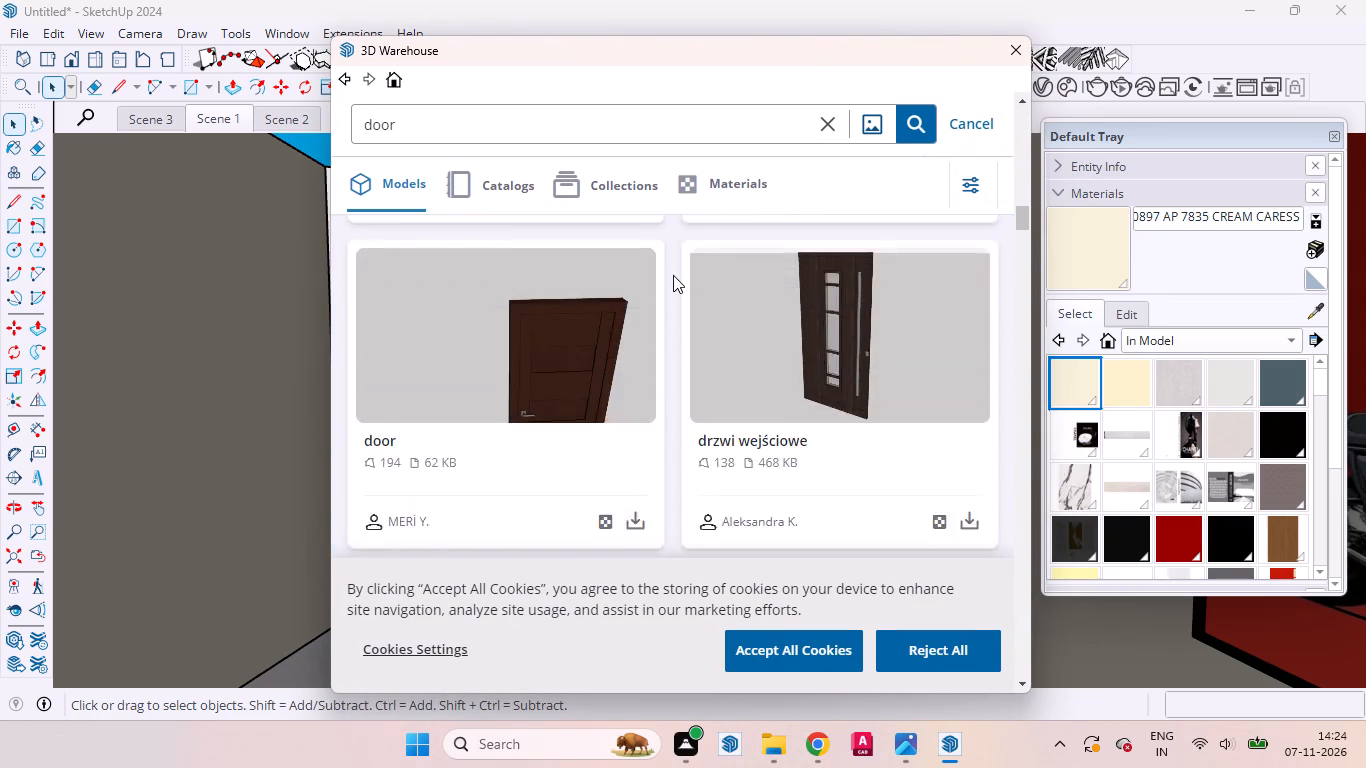
scroll(673, 275, "down", 2)
scroll(628, 317, "up", 2)
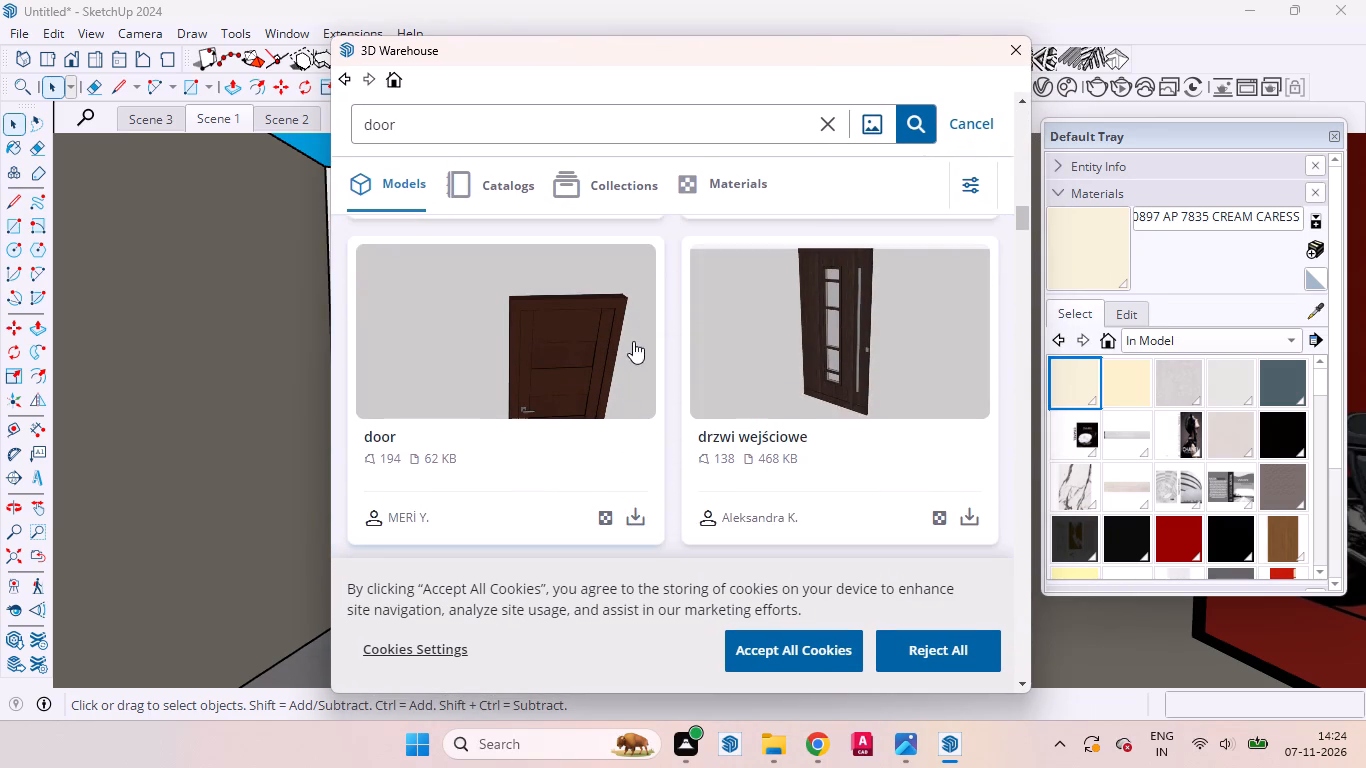
left_click(636, 519)
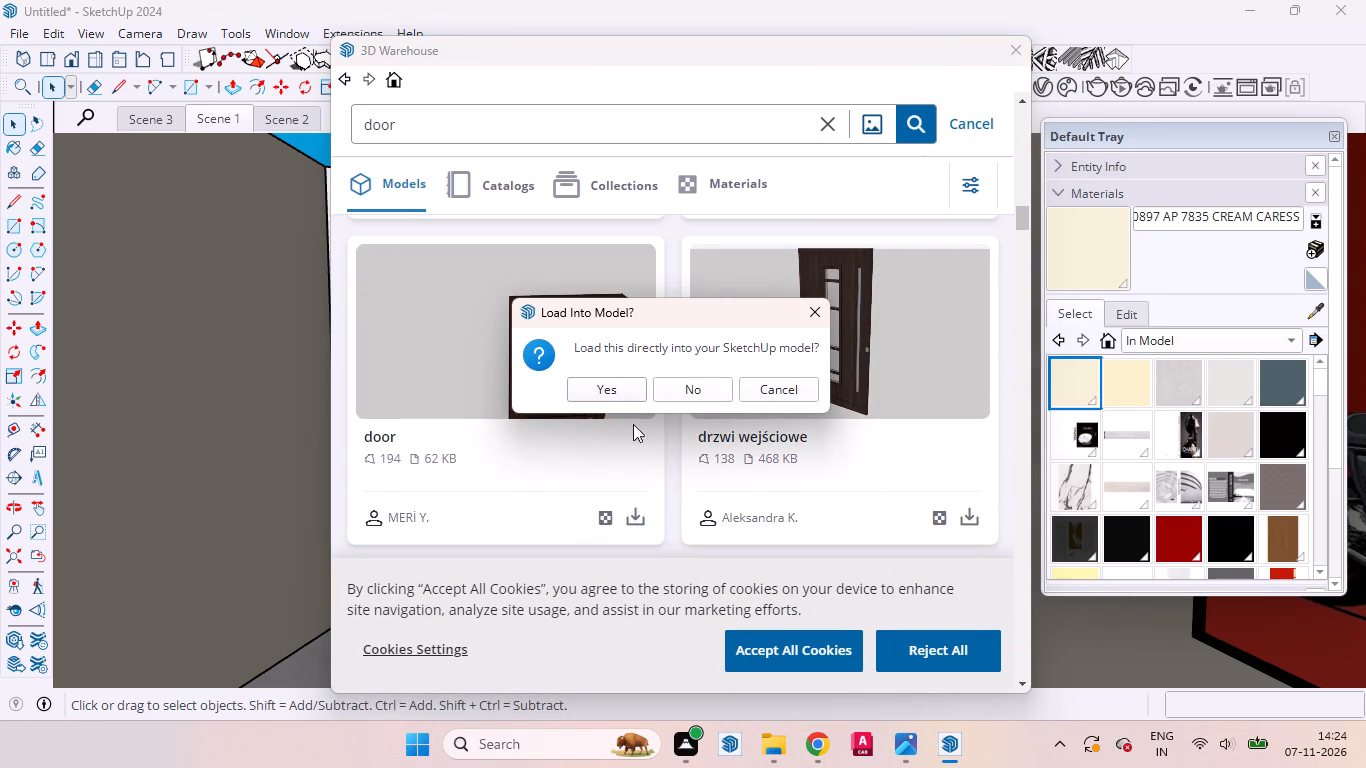
left_click(596, 397)
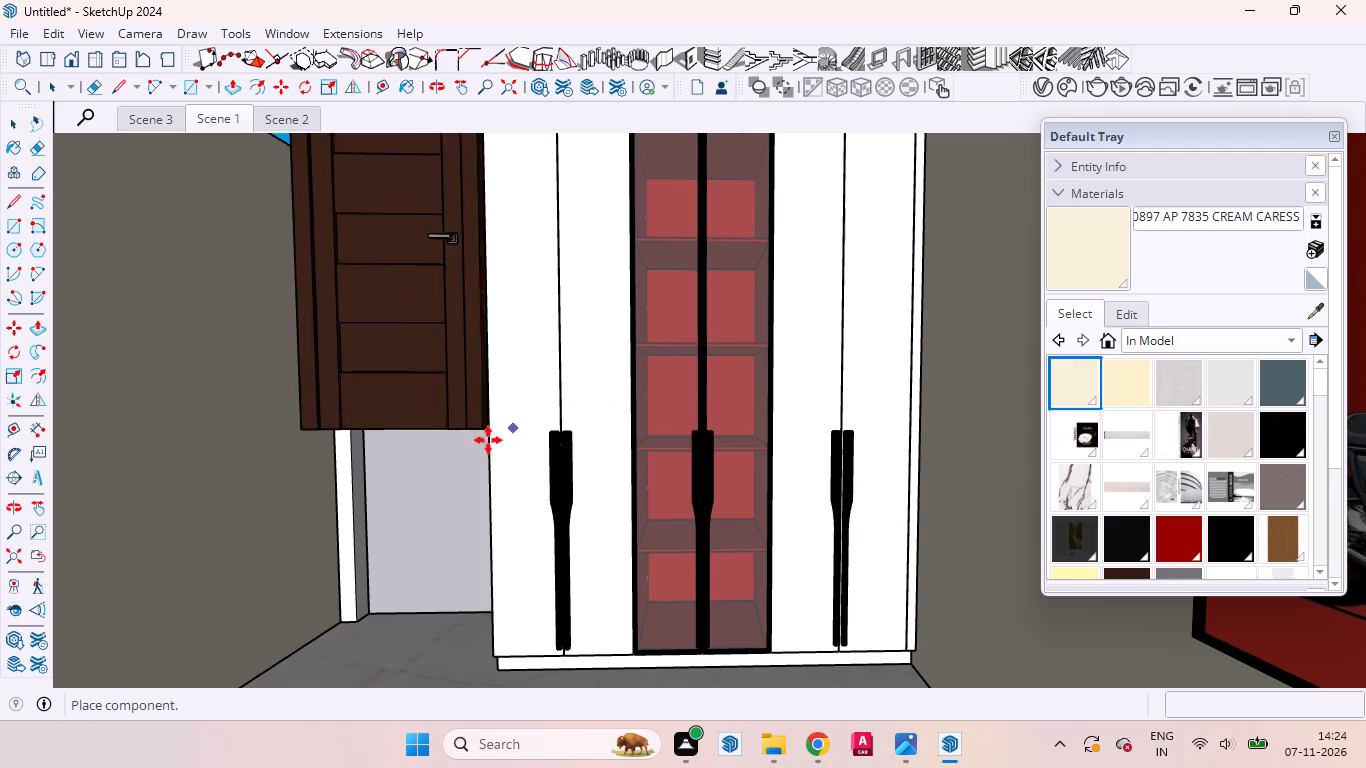
Place the door component on the floor in front of the opening, beside the wardrobe's front bottom corner.
middle_click_drag(461, 554, 709, 685)
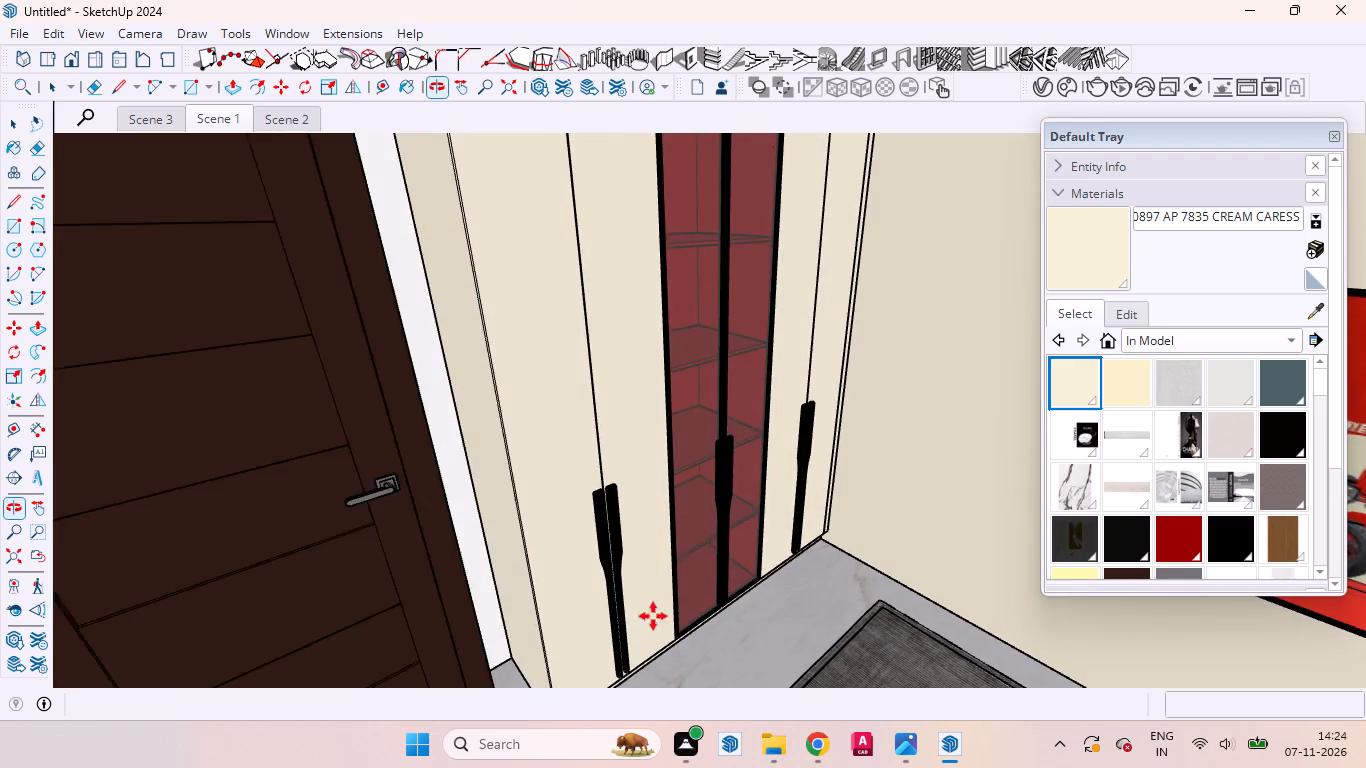
scroll(434, 517, "down", 20)
scroll(434, 517, "down", 8)
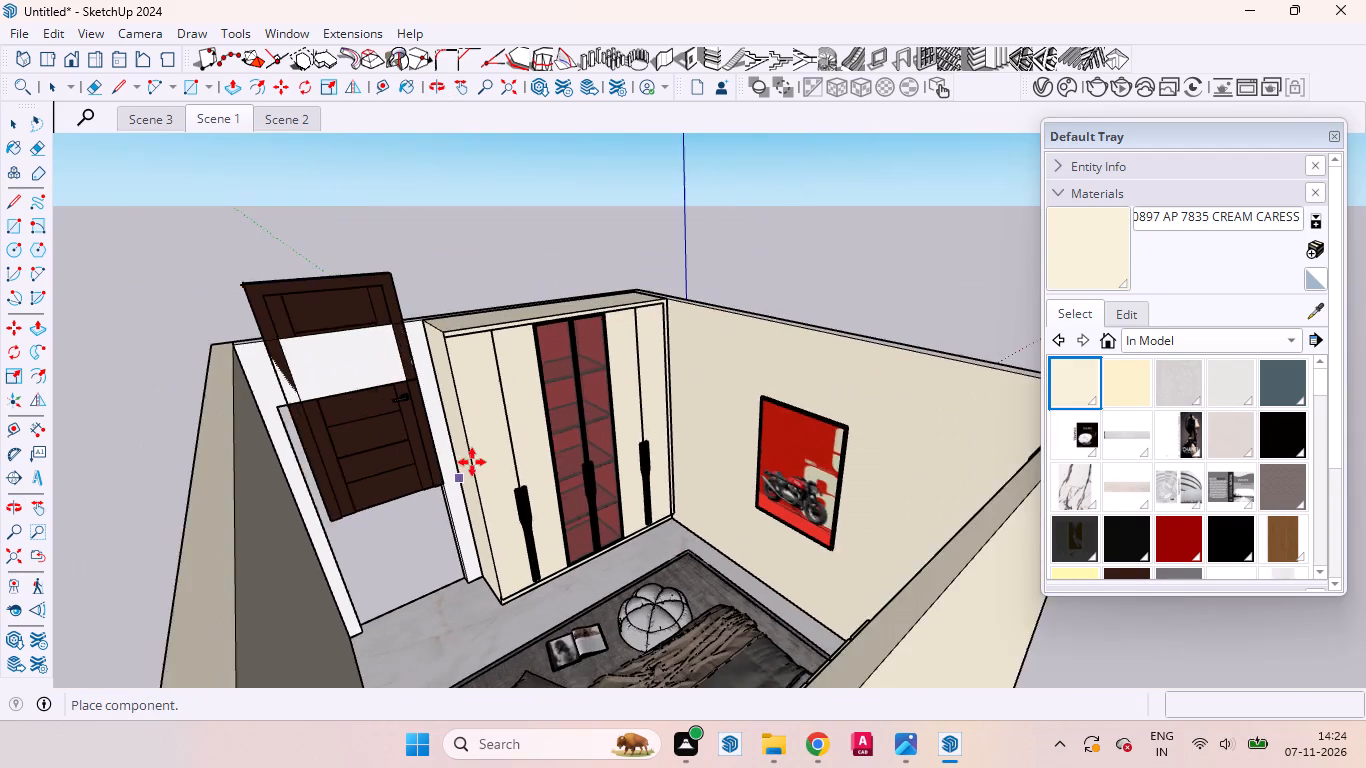
scroll(445, 470, "down", 11)
scroll(447, 514, "up", 15)
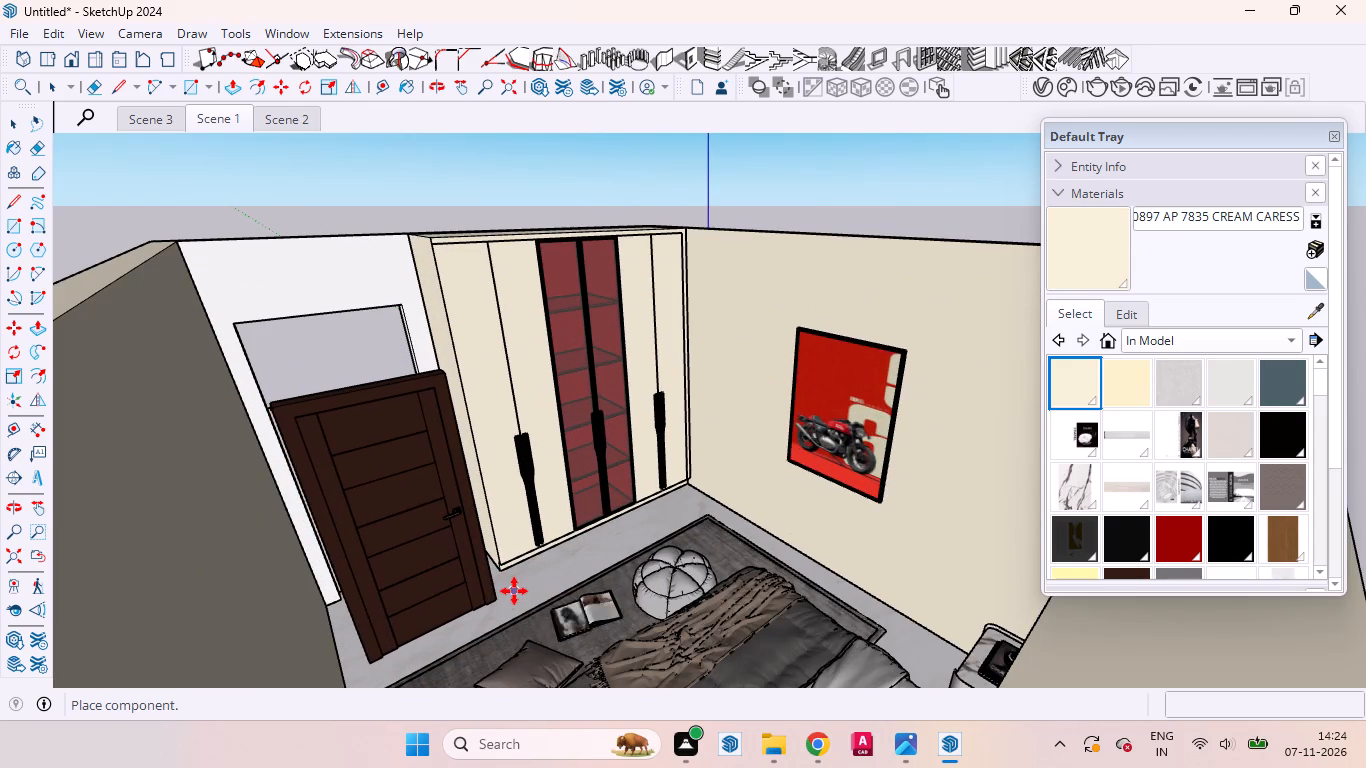
scroll(475, 526, "up", 1)
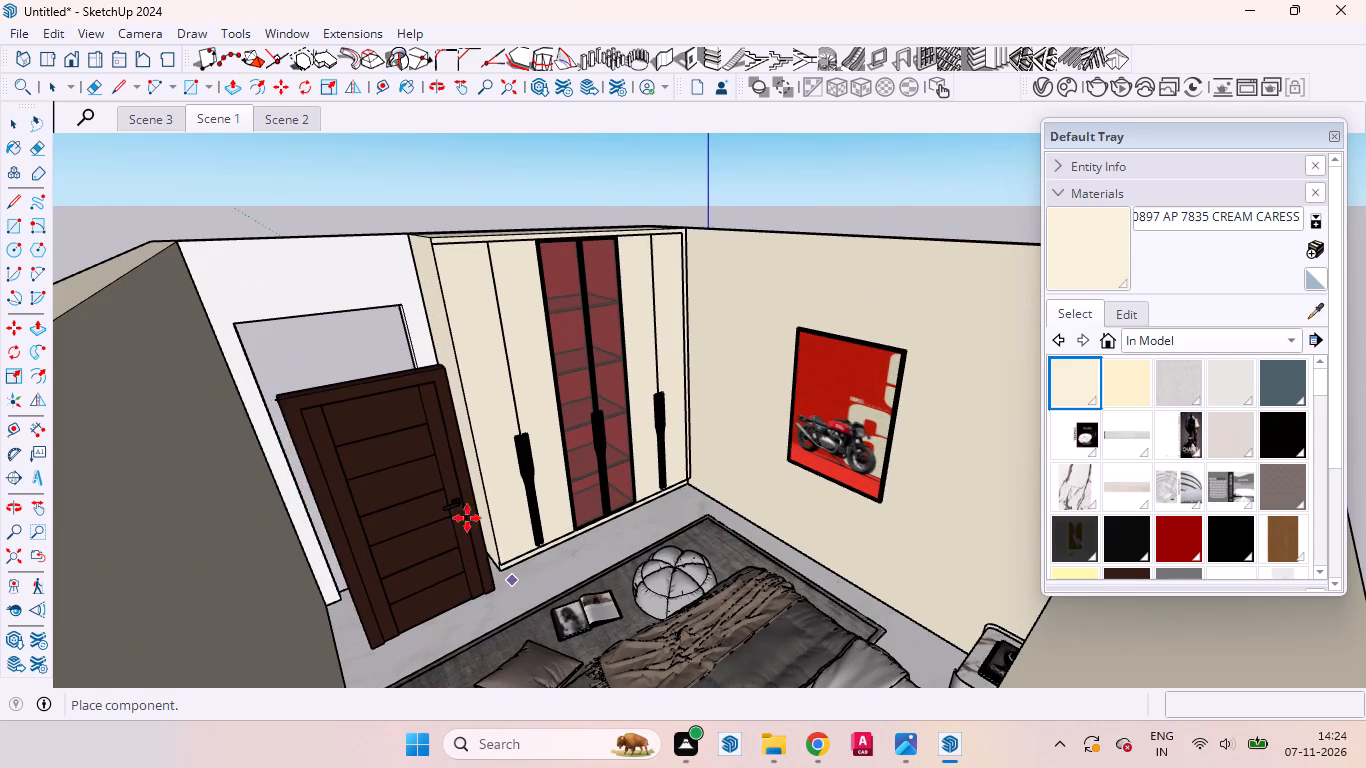
scroll(467, 518, "up", 9)
left_click(513, 586)
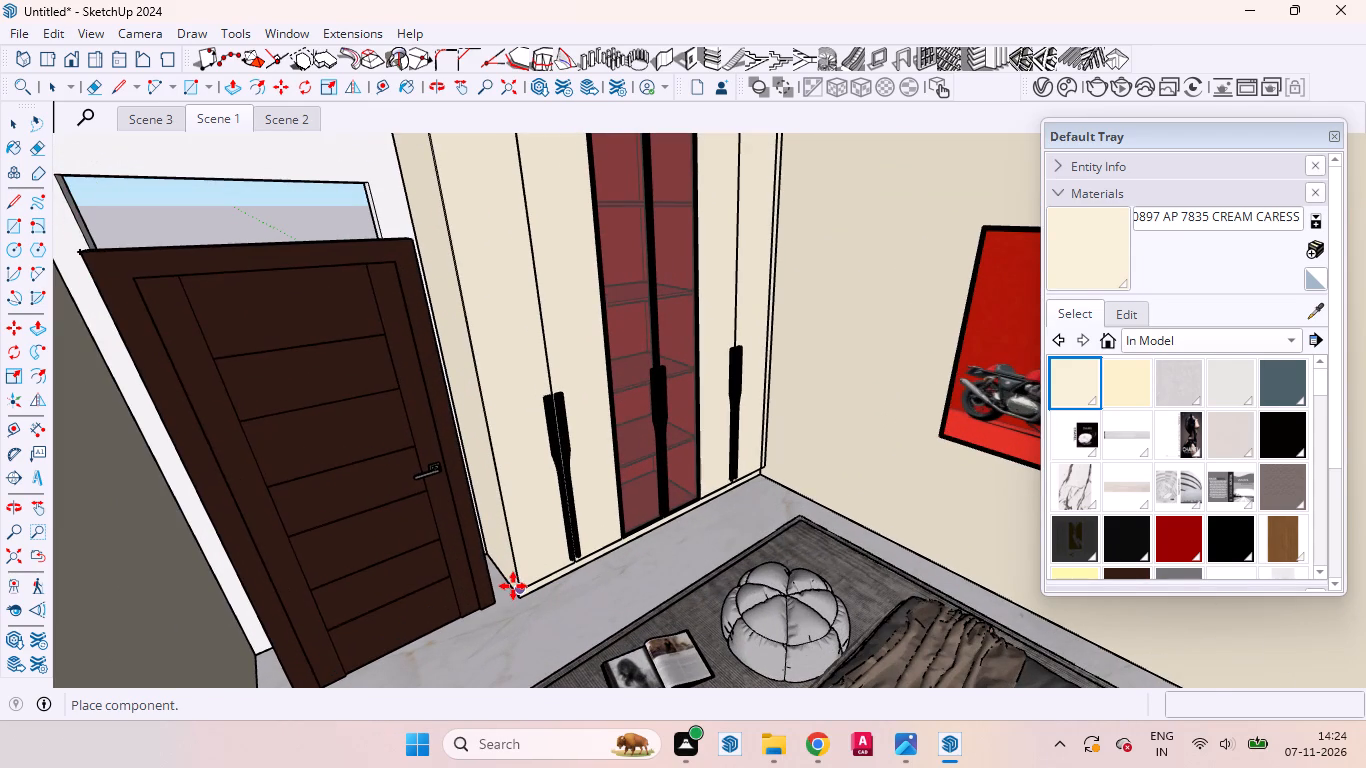
Move the door component by its bottom corner back to the wall line so it stands in the opening beside the wardrobe.
key("space")
scroll(513, 612, "up", 3)
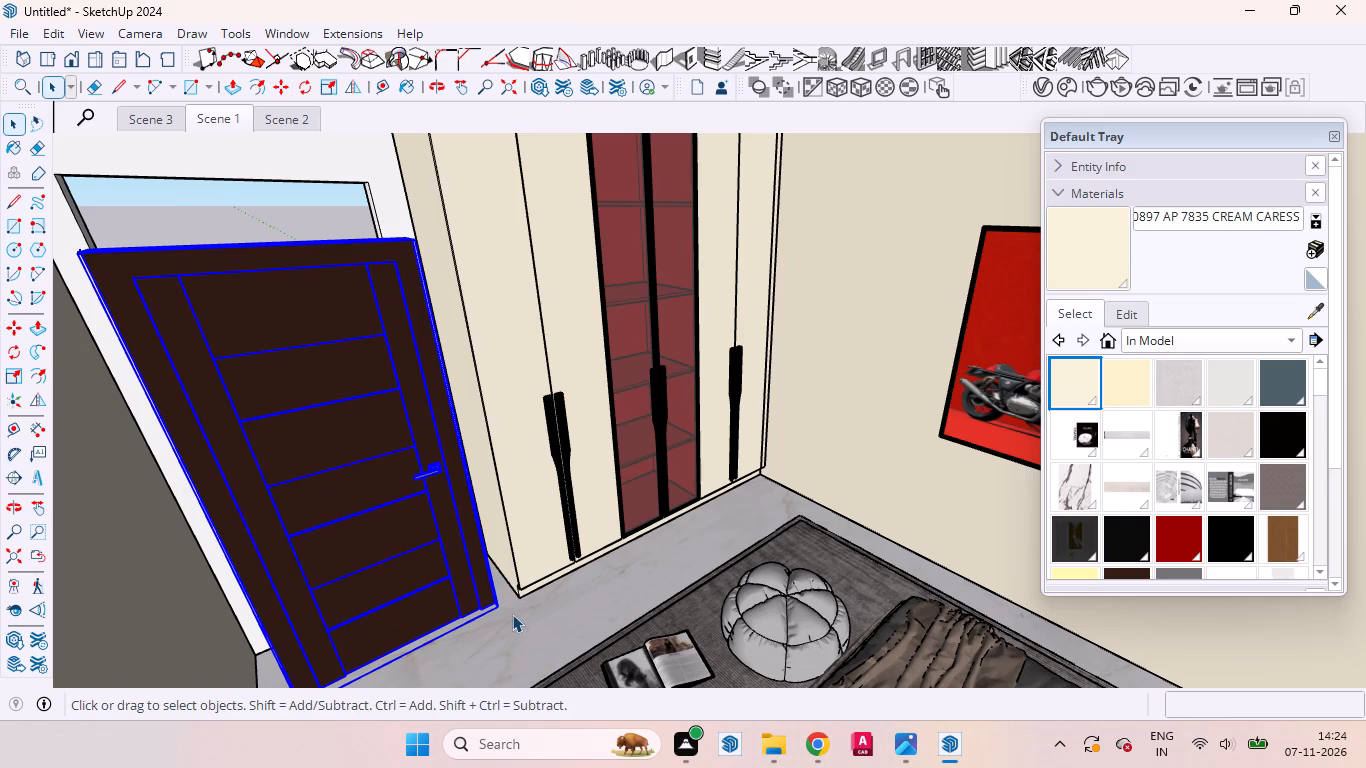
scroll(512, 614, "up", 2)
scroll(511, 614, "down", 1)
scroll(511, 614, "up", 5)
key("m")
scroll(505, 616, "up", 9)
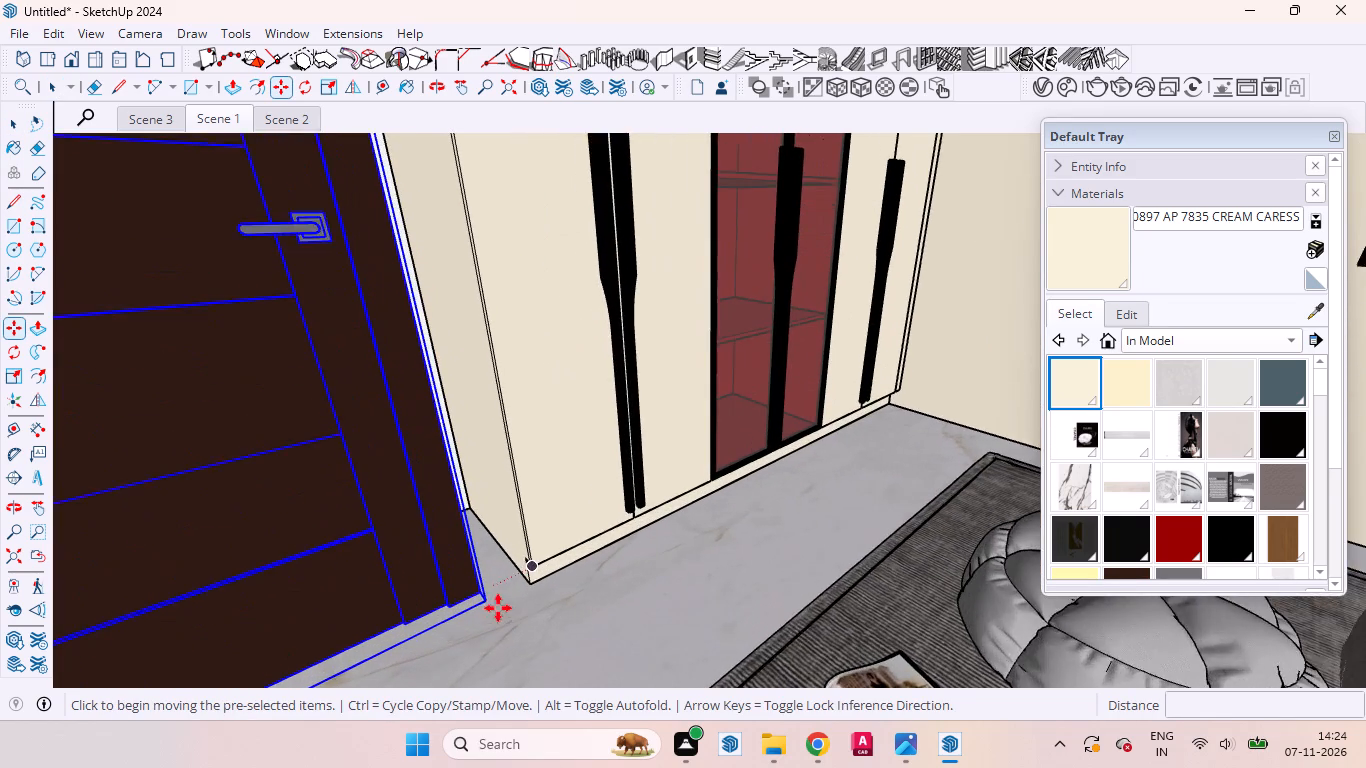
left_click(483, 596)
key("space")
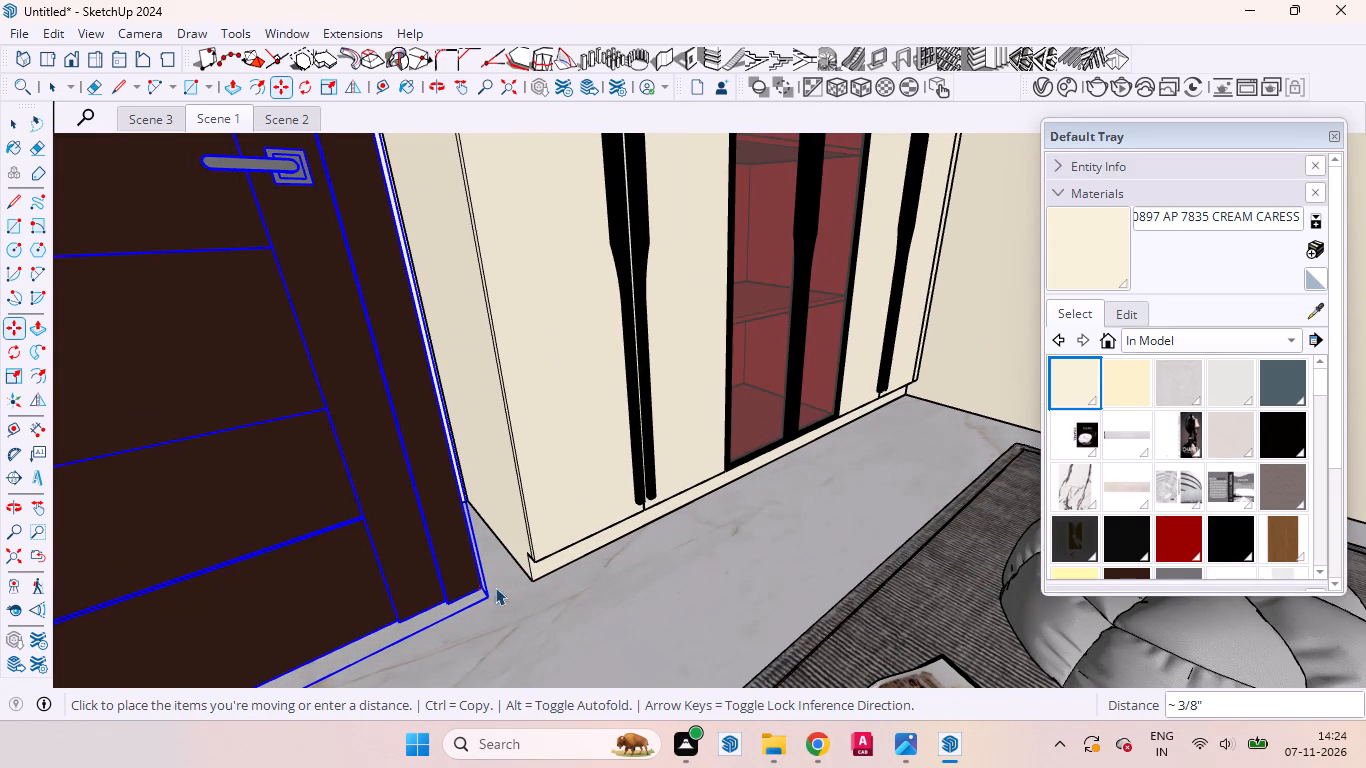
key("m")
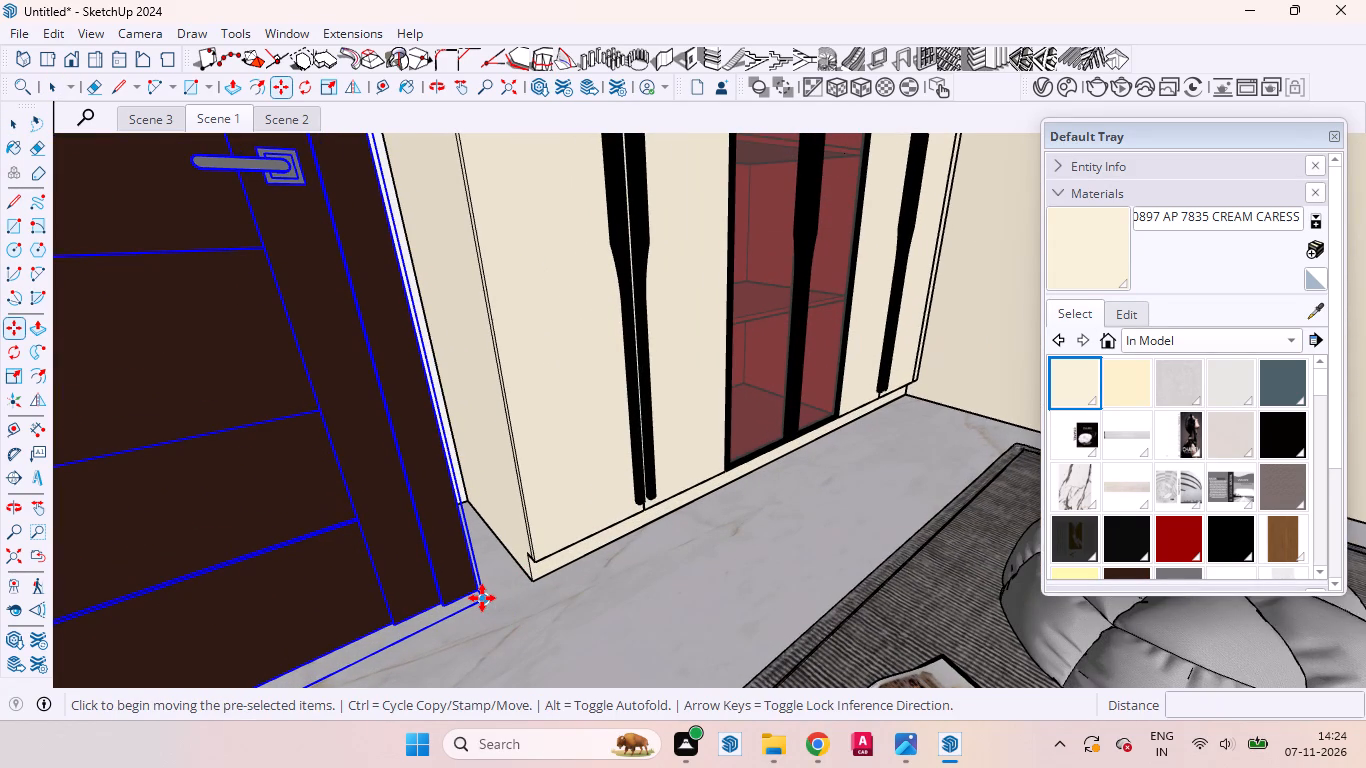
left_click(482, 598)
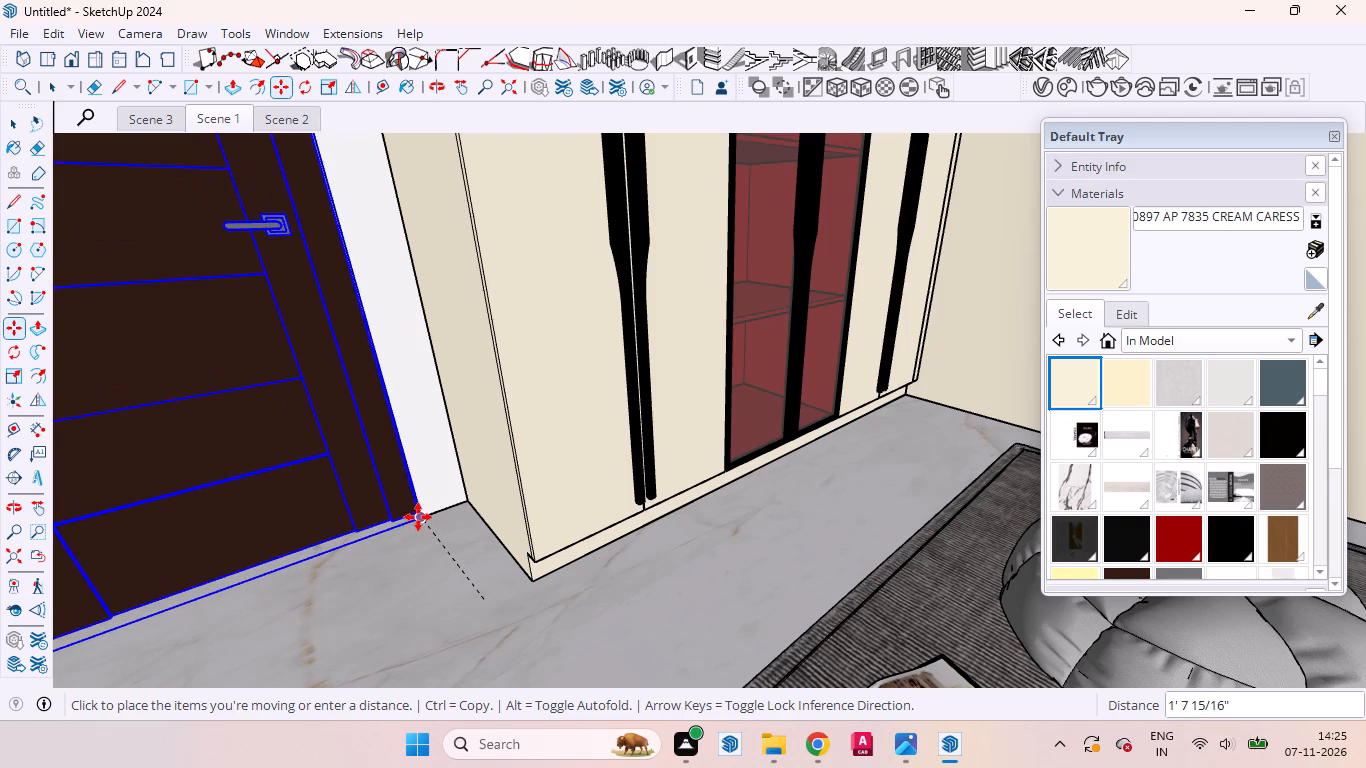
left_click(420, 517)
scroll(451, 570, "down", 13)
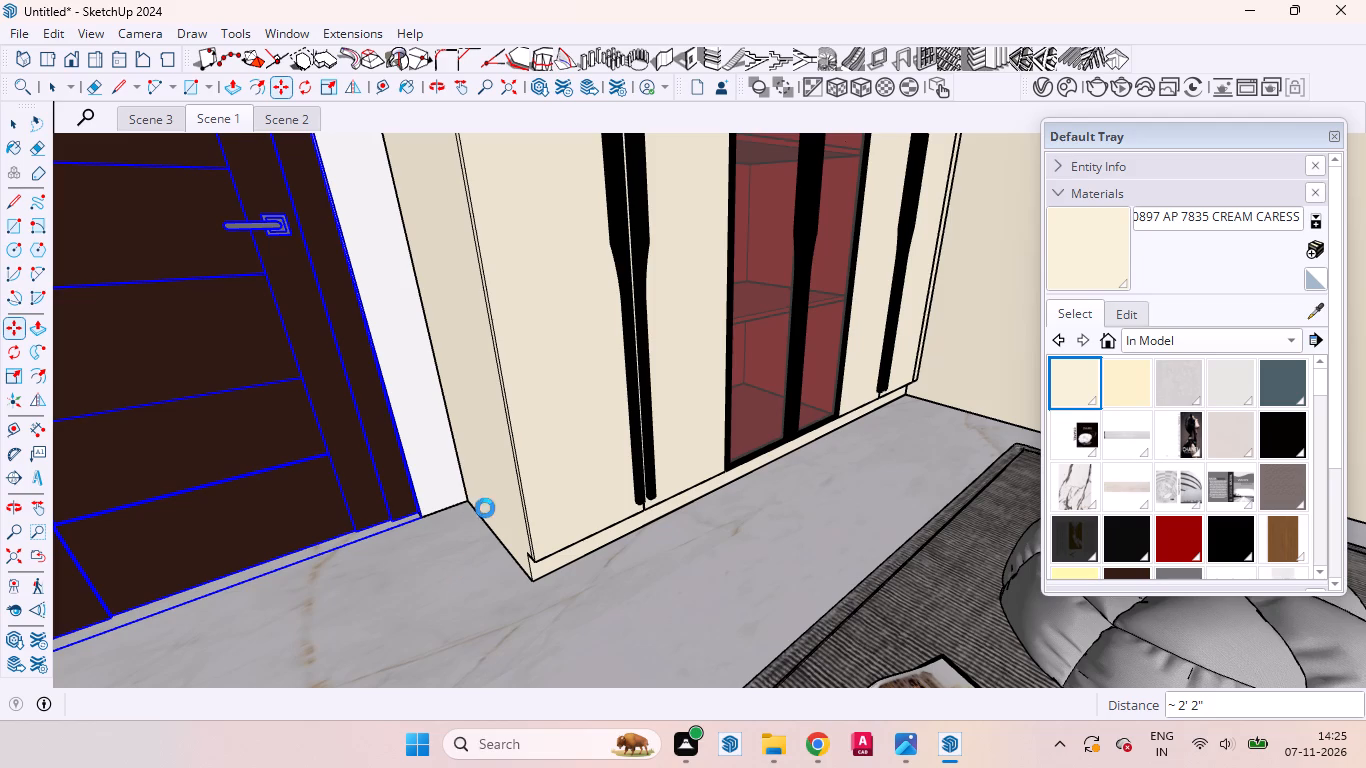
scroll(485, 508, "down", 1)
key("space")
right_click(528, 767)
scroll(528, 767, "up", 3)
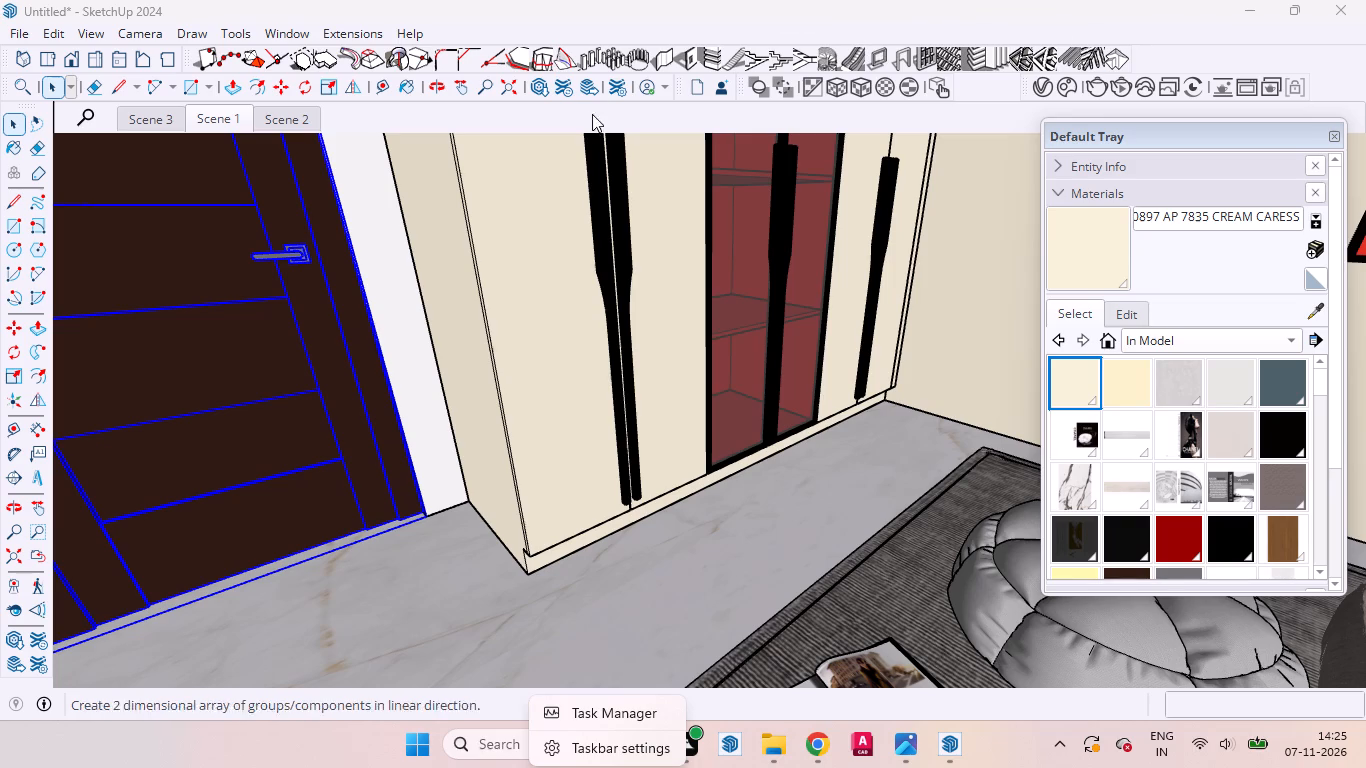
From Scene 1, scale the door to fill the opening, about 1.17 in height and about 1.07 in width.
left_click(197, 128)
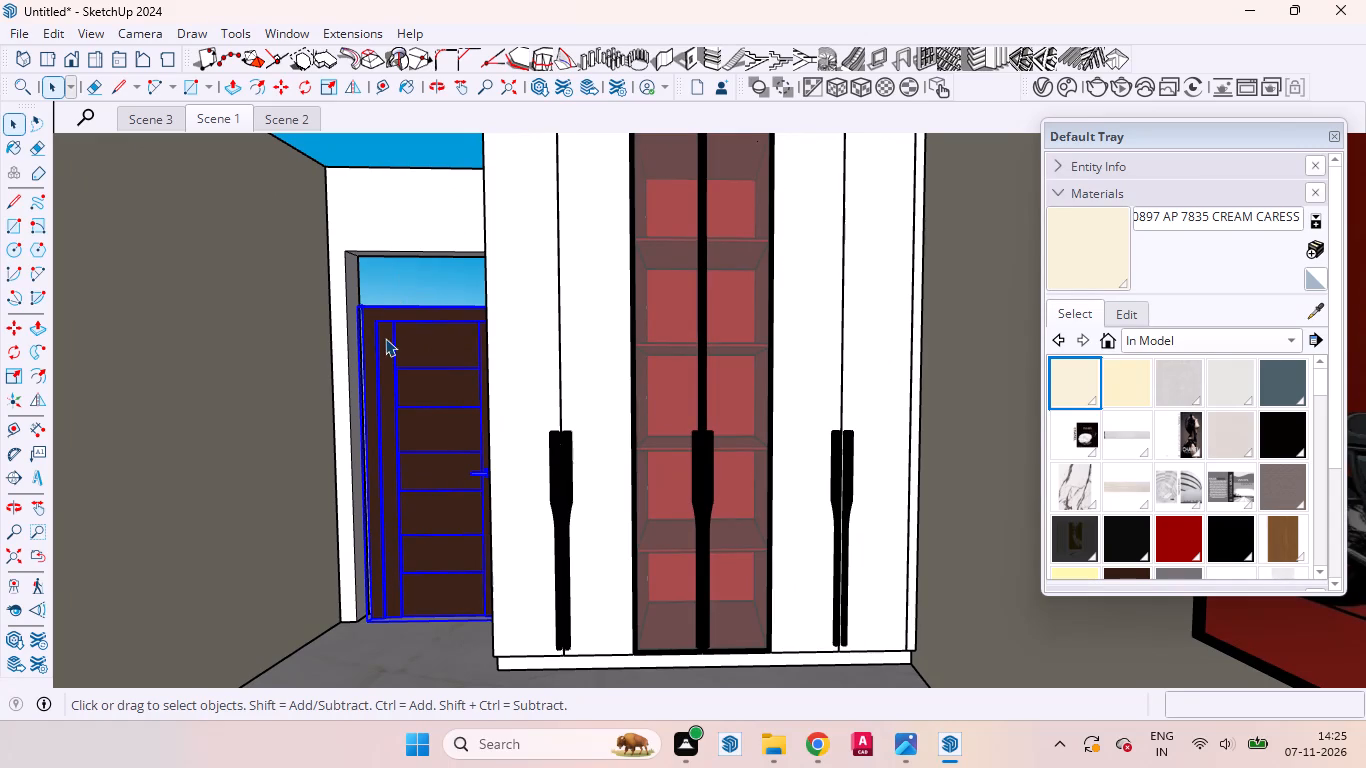
key("s")
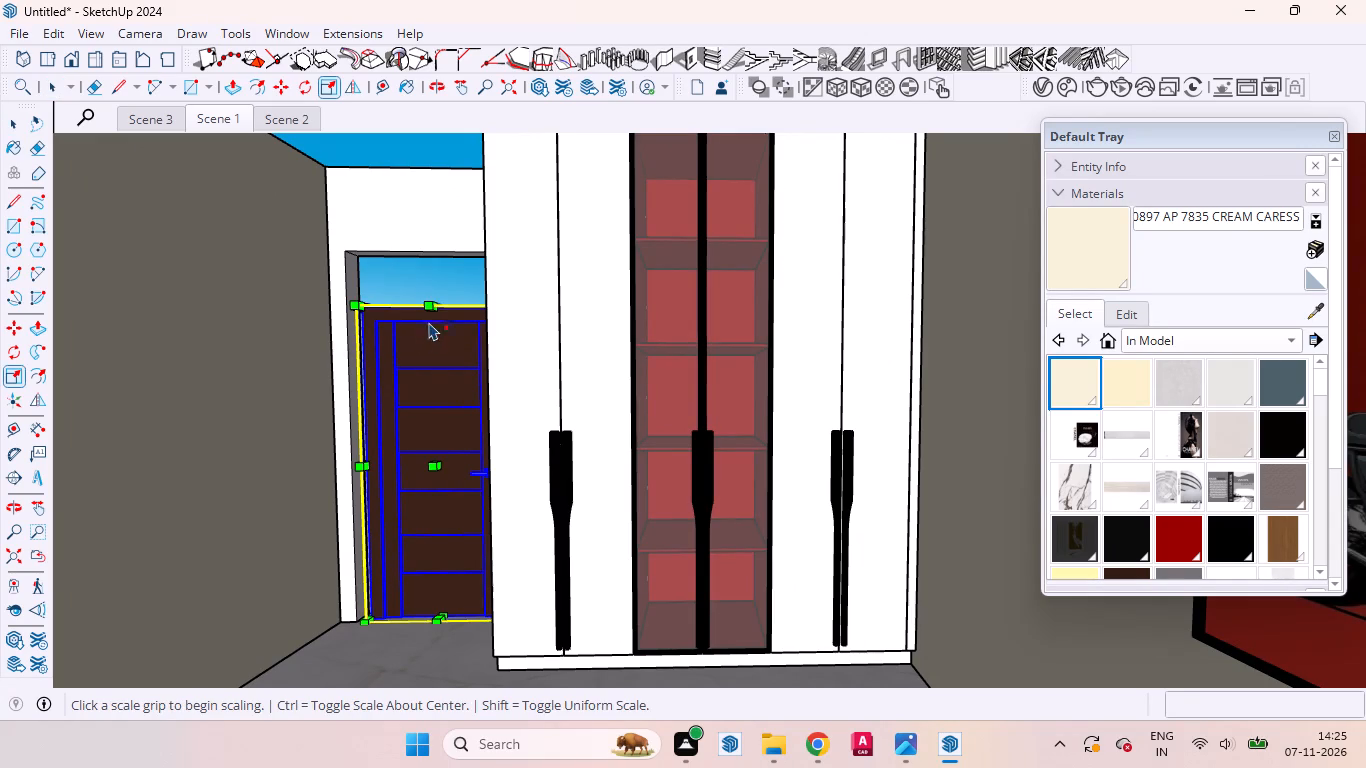
left_click(441, 302)
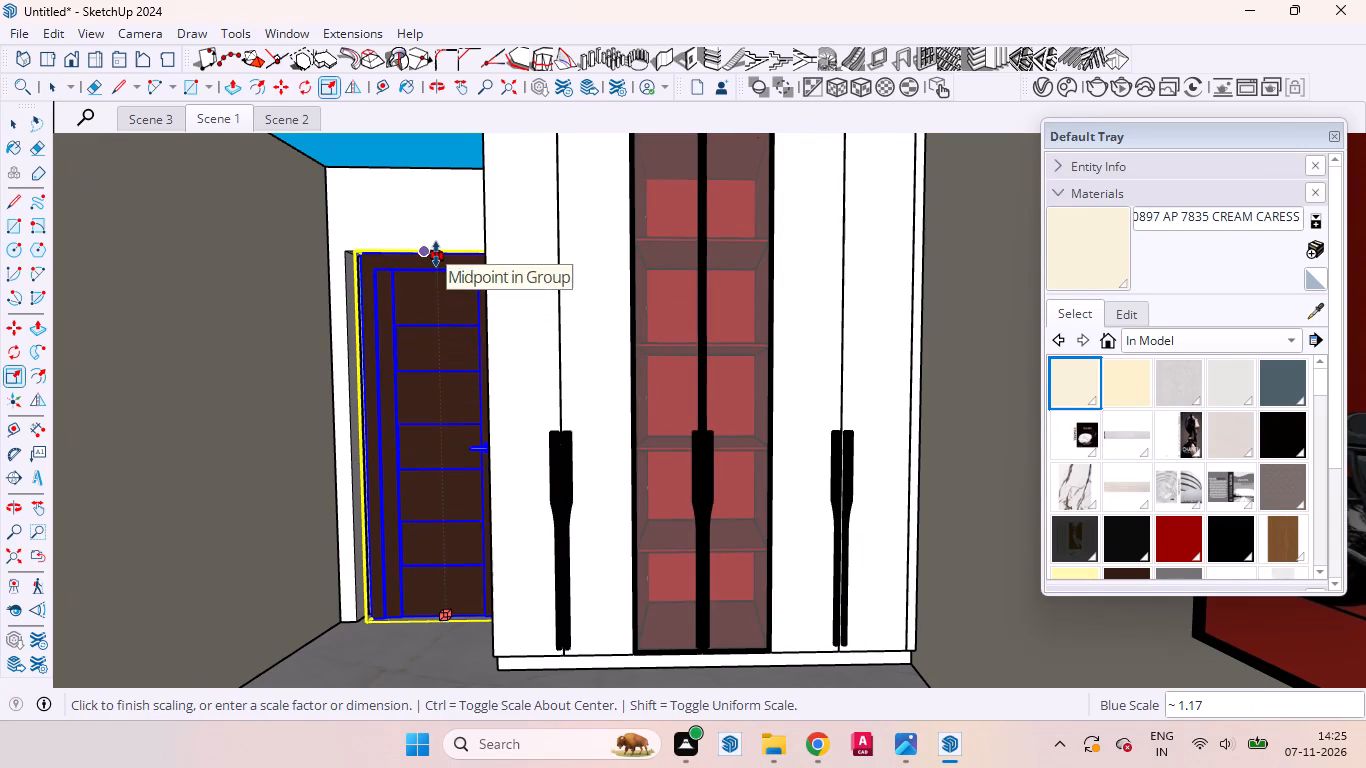
left_click(436, 254)
left_click(372, 429)
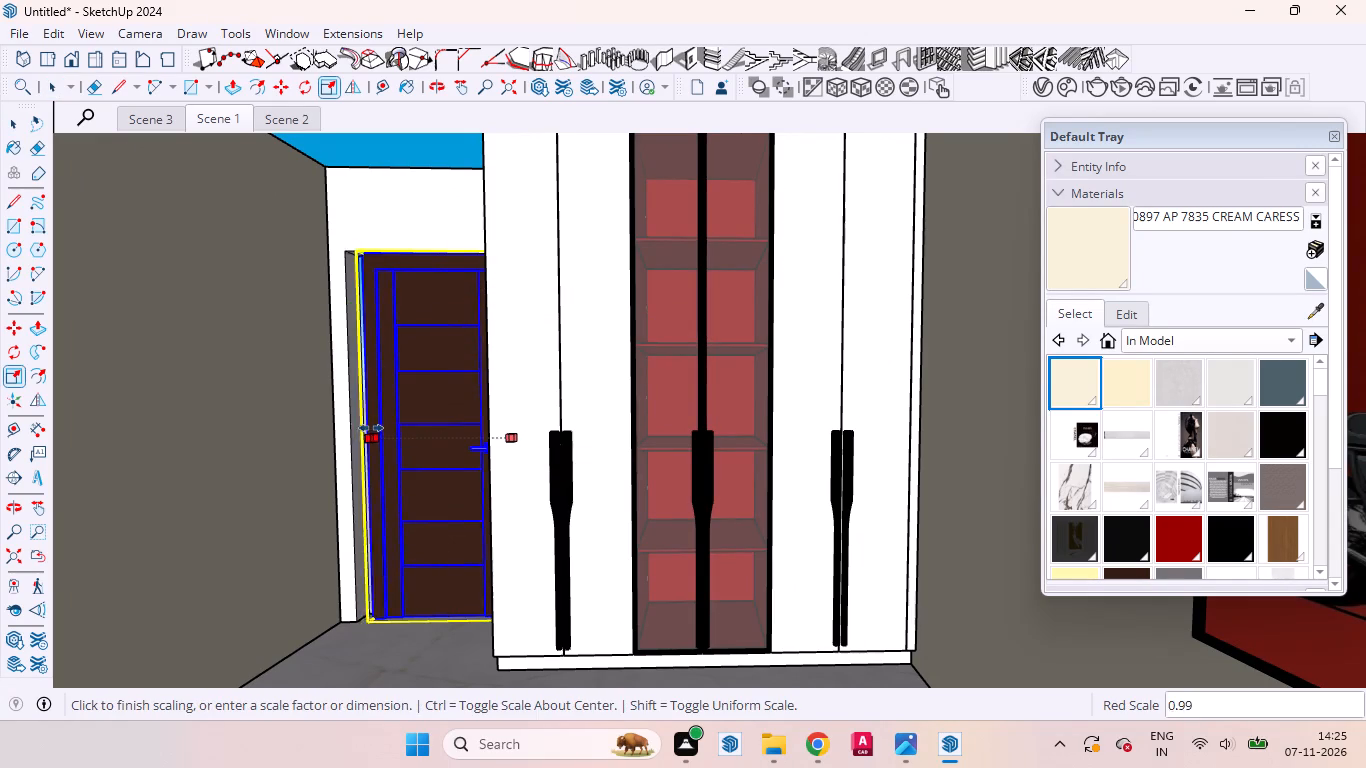
left_click(351, 413)
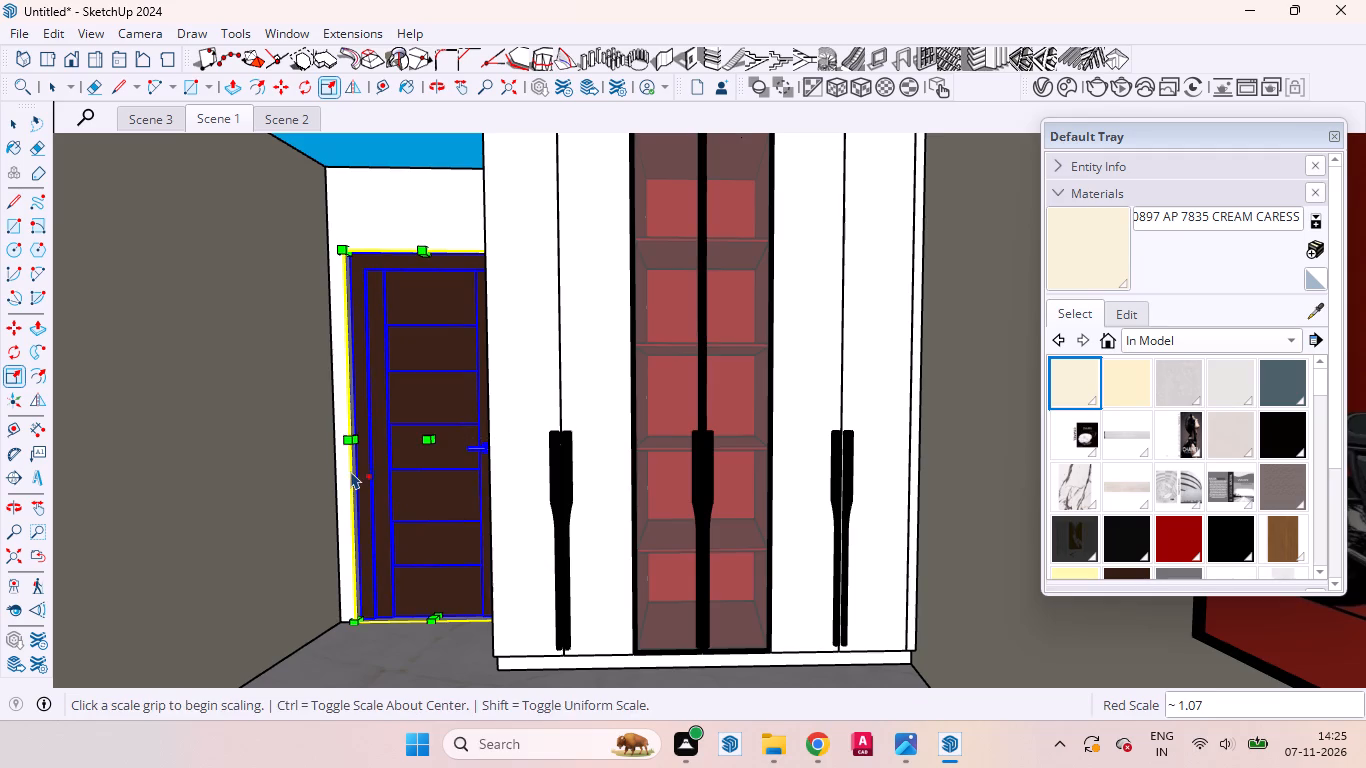
scroll(351, 470, "up", 1)
middle_click_drag(354, 469, 385, 485)
key("space")
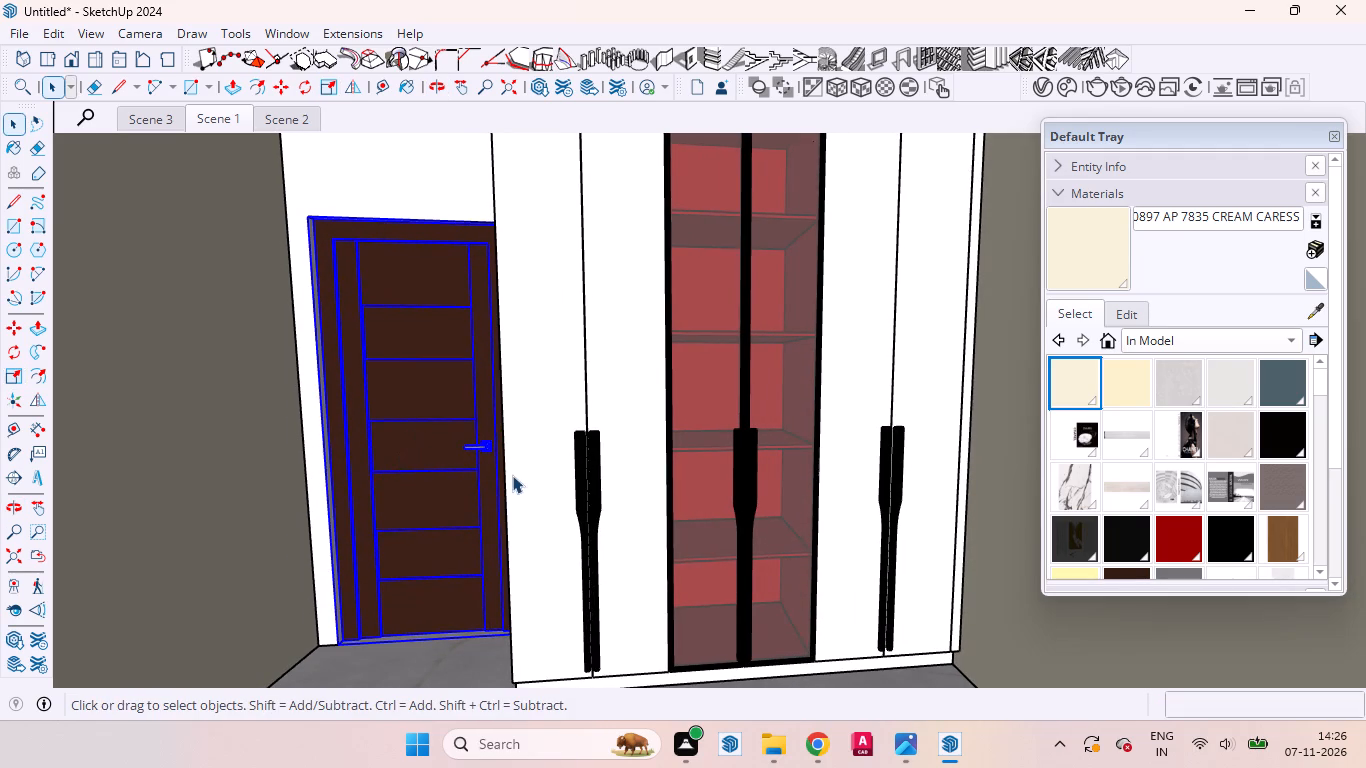
scroll(503, 480, "down", 4)
left_click(431, 170)
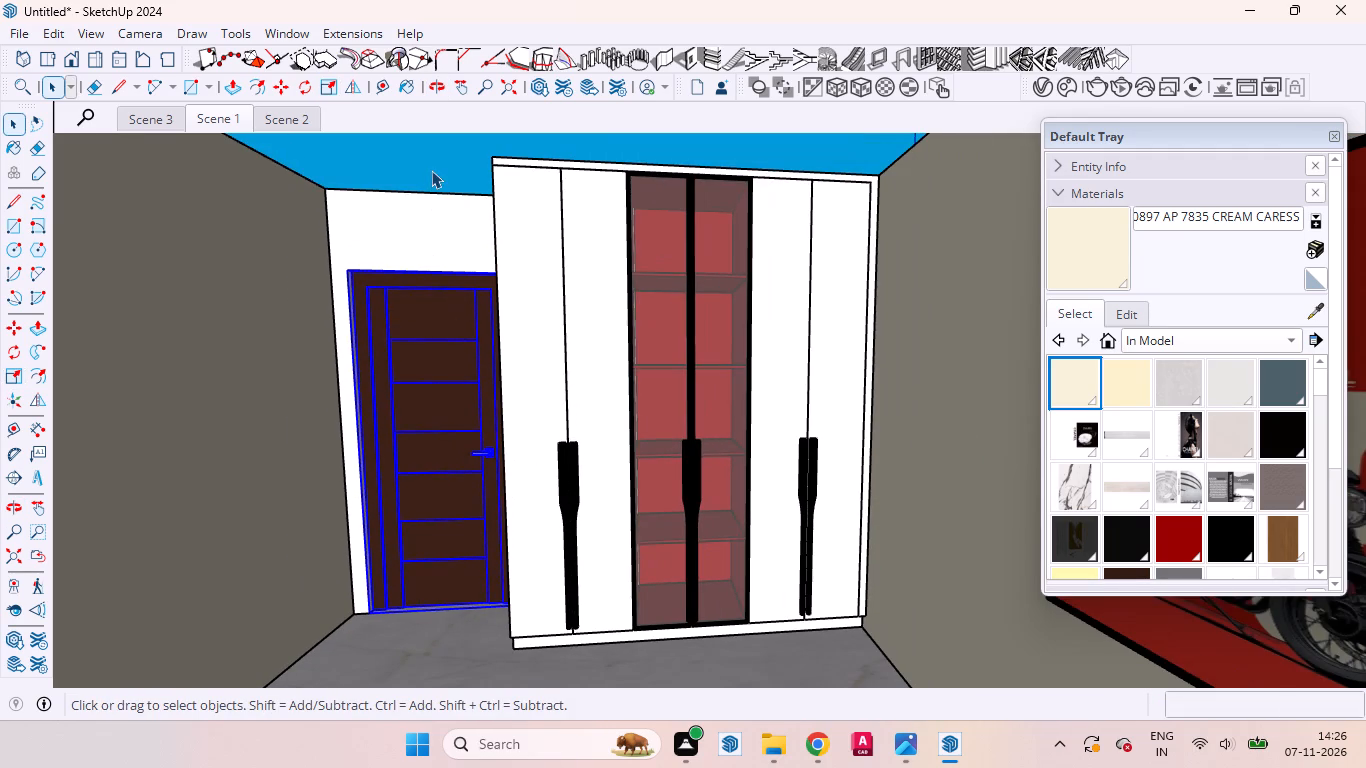
left_click(219, 114)
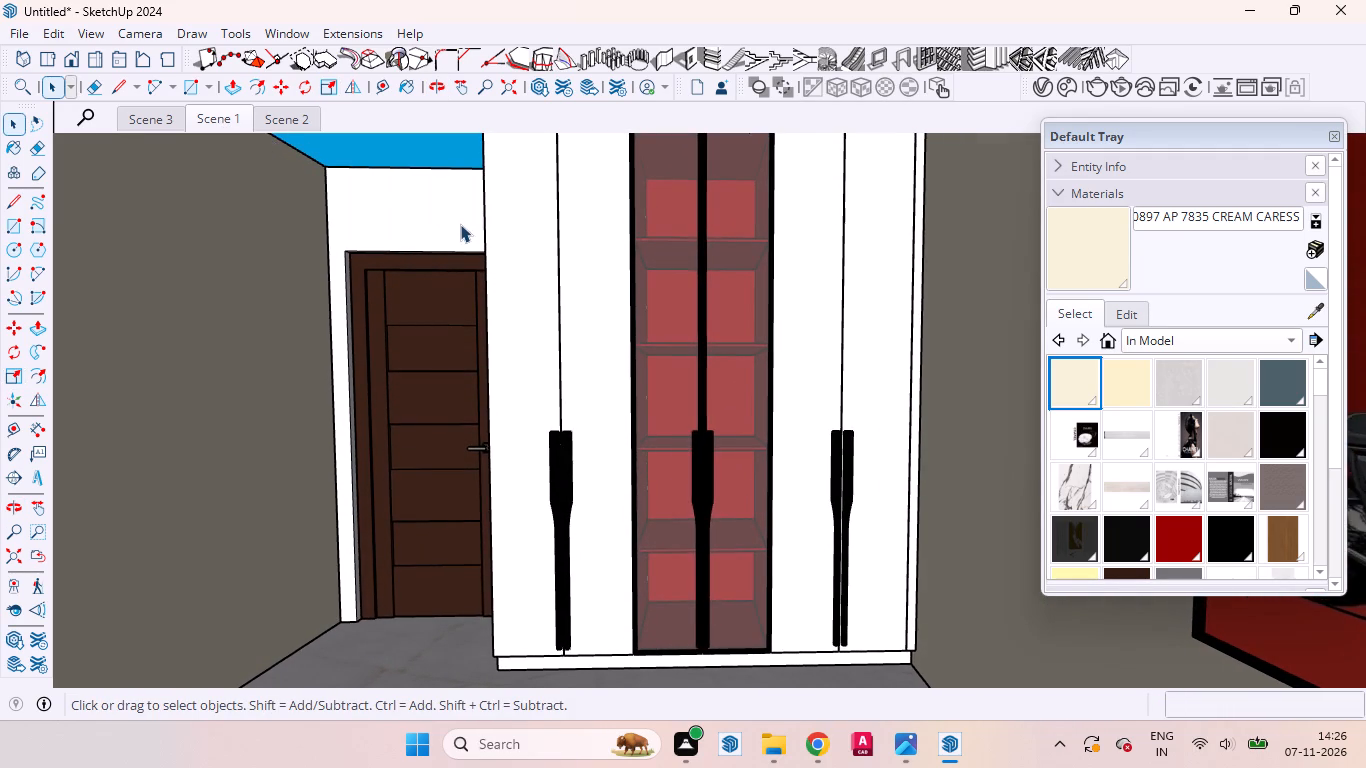
Copy the floor slab straight up 9' 10" onto the top of the walls to form the ceiling.
middle_click_drag(460, 236, 558, 581)
scroll(613, 483, "down", 8)
scroll(617, 441, "up", 1)
scroll(599, 392, "down", 9)
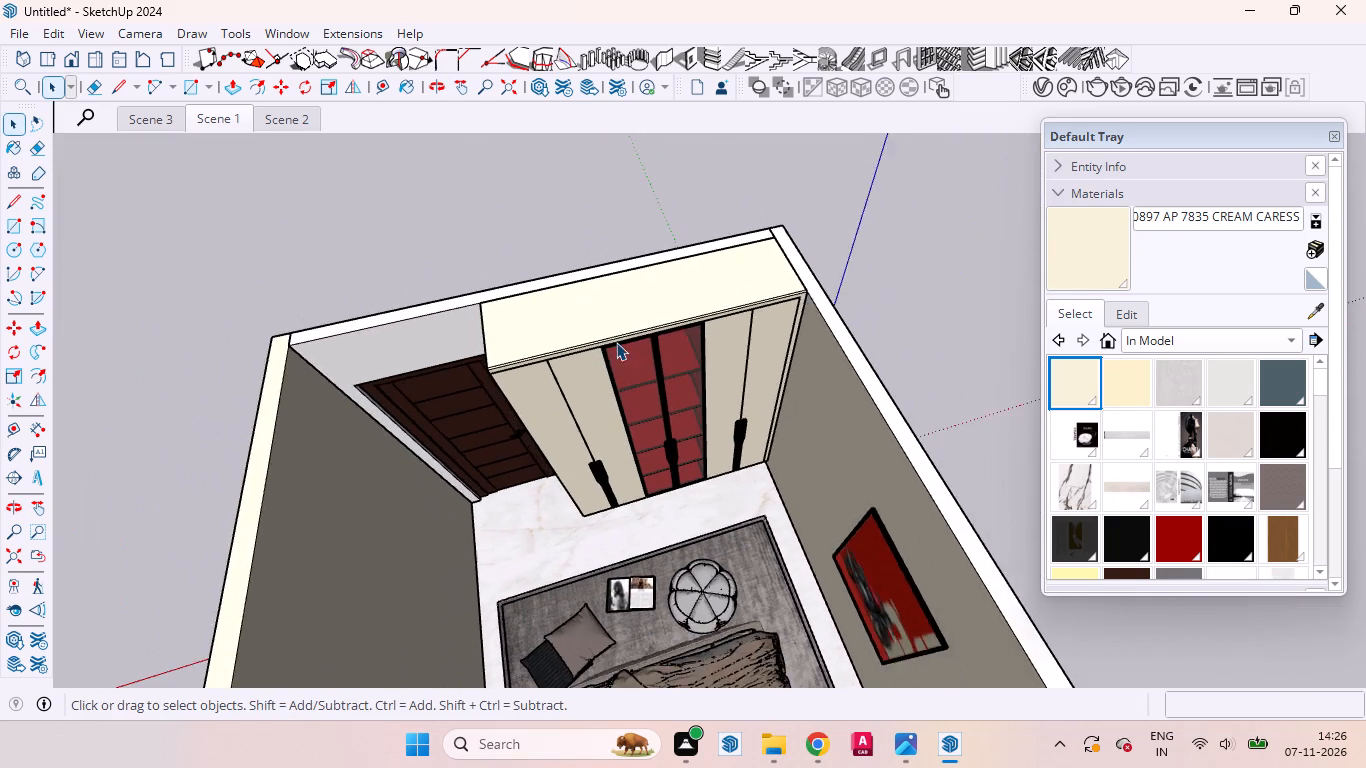
scroll(616, 342, "down", 20)
scroll(616, 342, "down", 6)
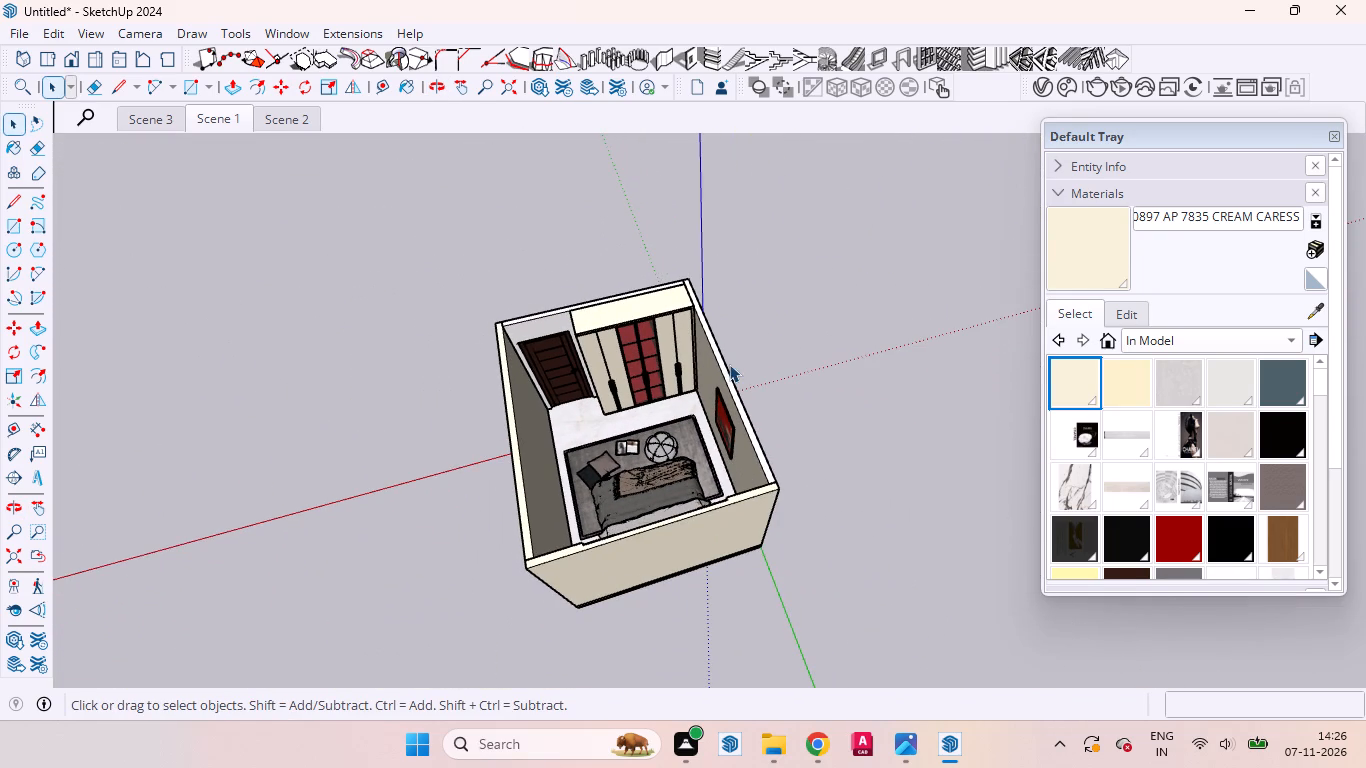
right_click(790, 406)
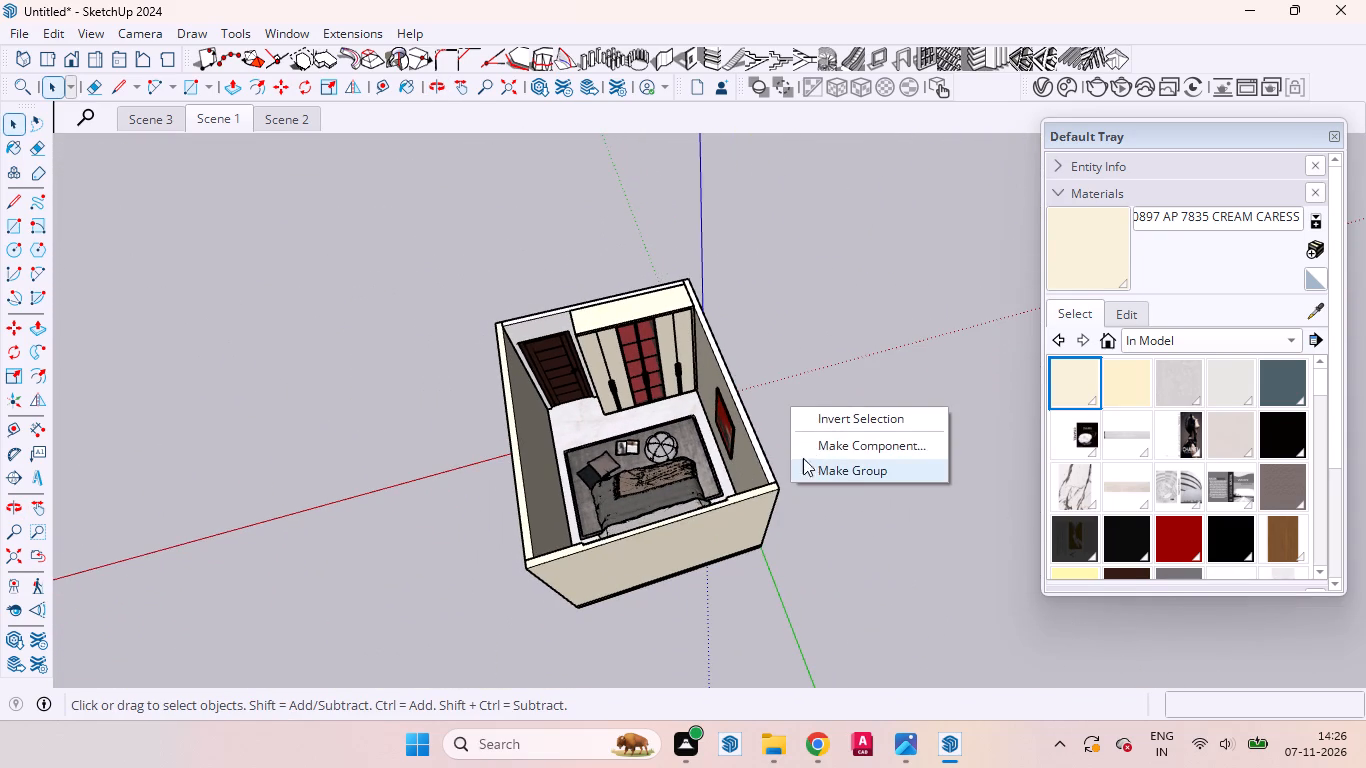
left_click(804, 318)
middle_click_drag(698, 542, 602, 158)
scroll(579, 430, "up", 4)
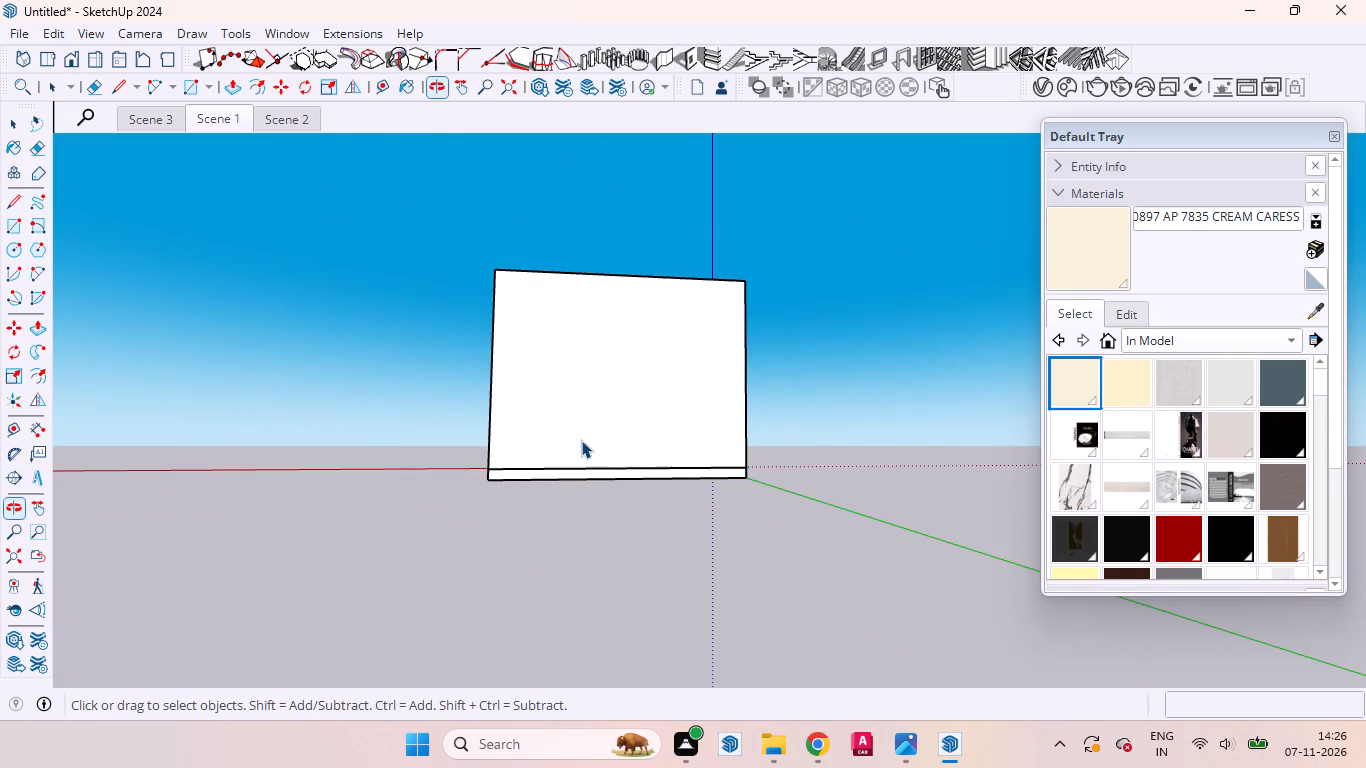
scroll(581, 440, "up", 8)
middle_click_drag(574, 494, 594, 255)
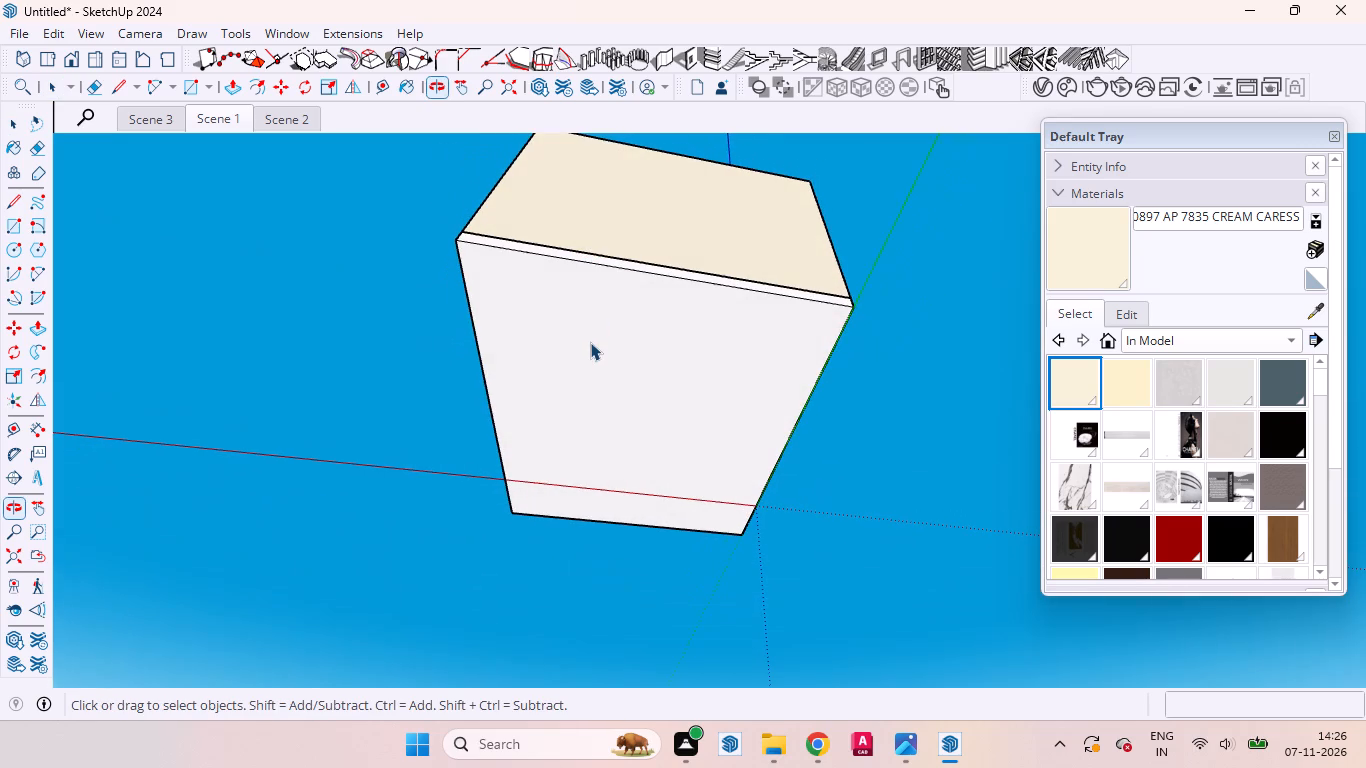
left_click(590, 345)
key("m")
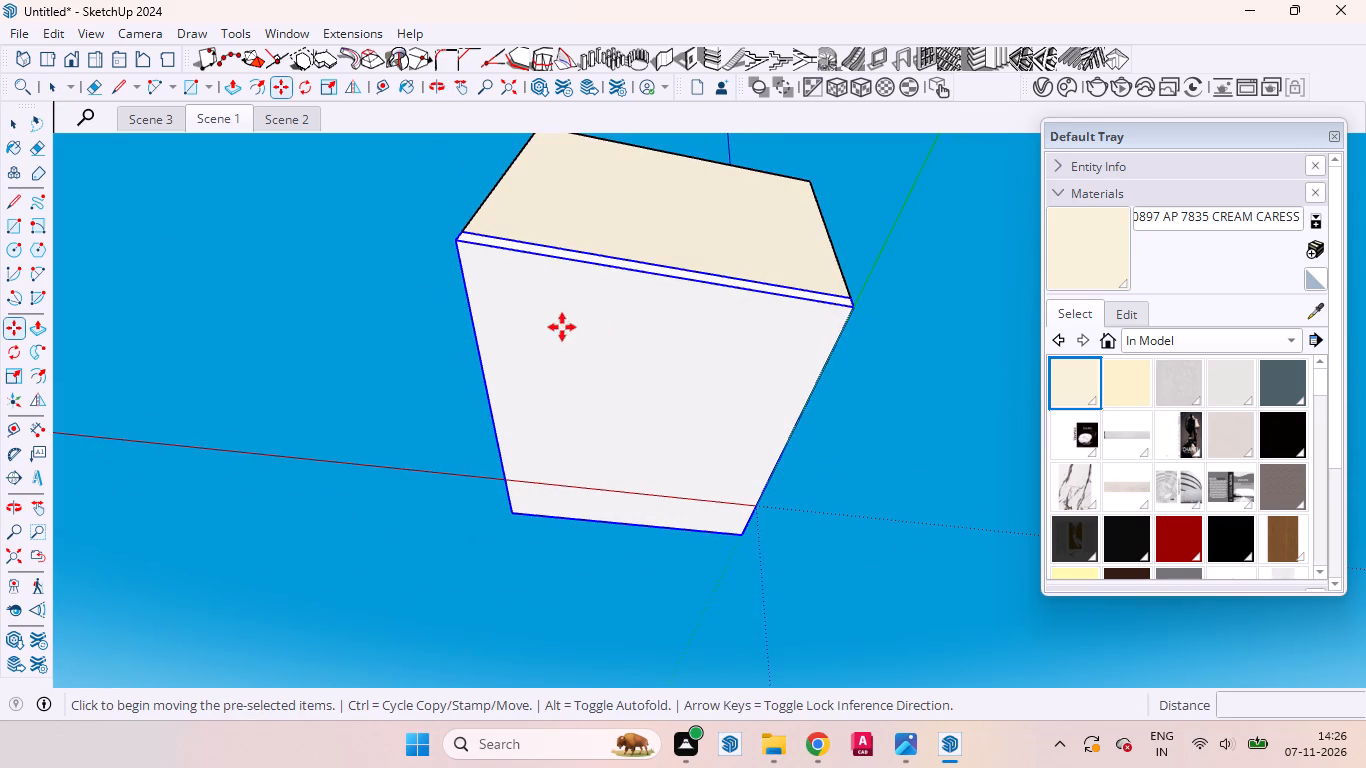
middle_click_drag(553, 333, 561, 620)
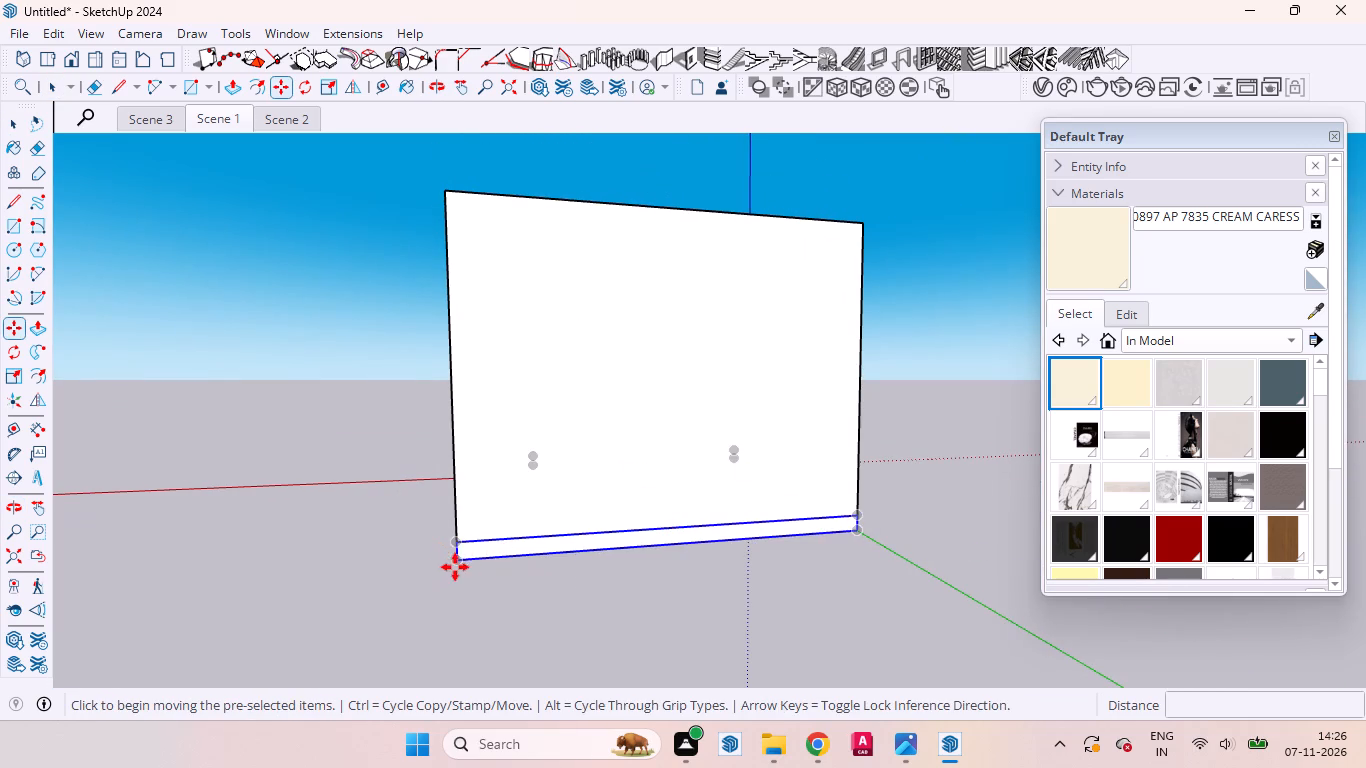
left_click(457, 558)
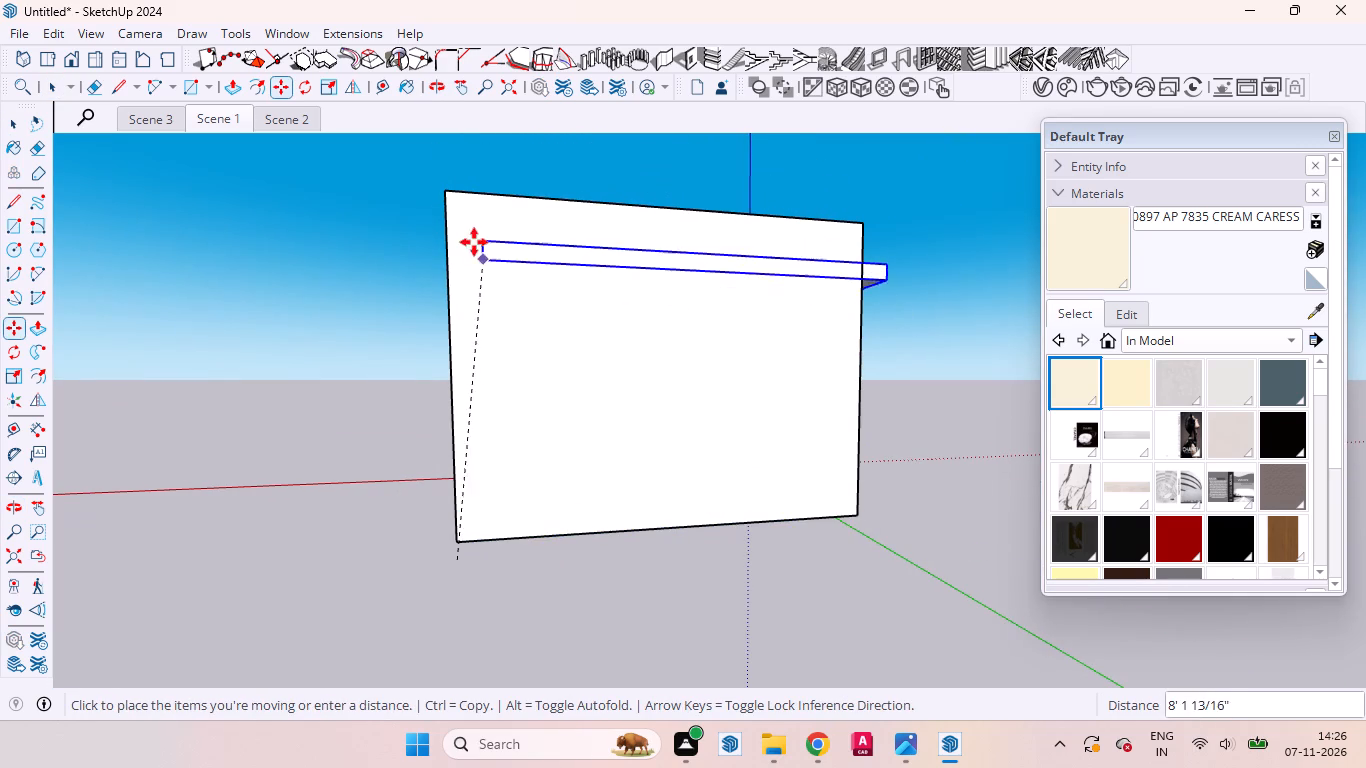
left_click(447, 190)
key("space")
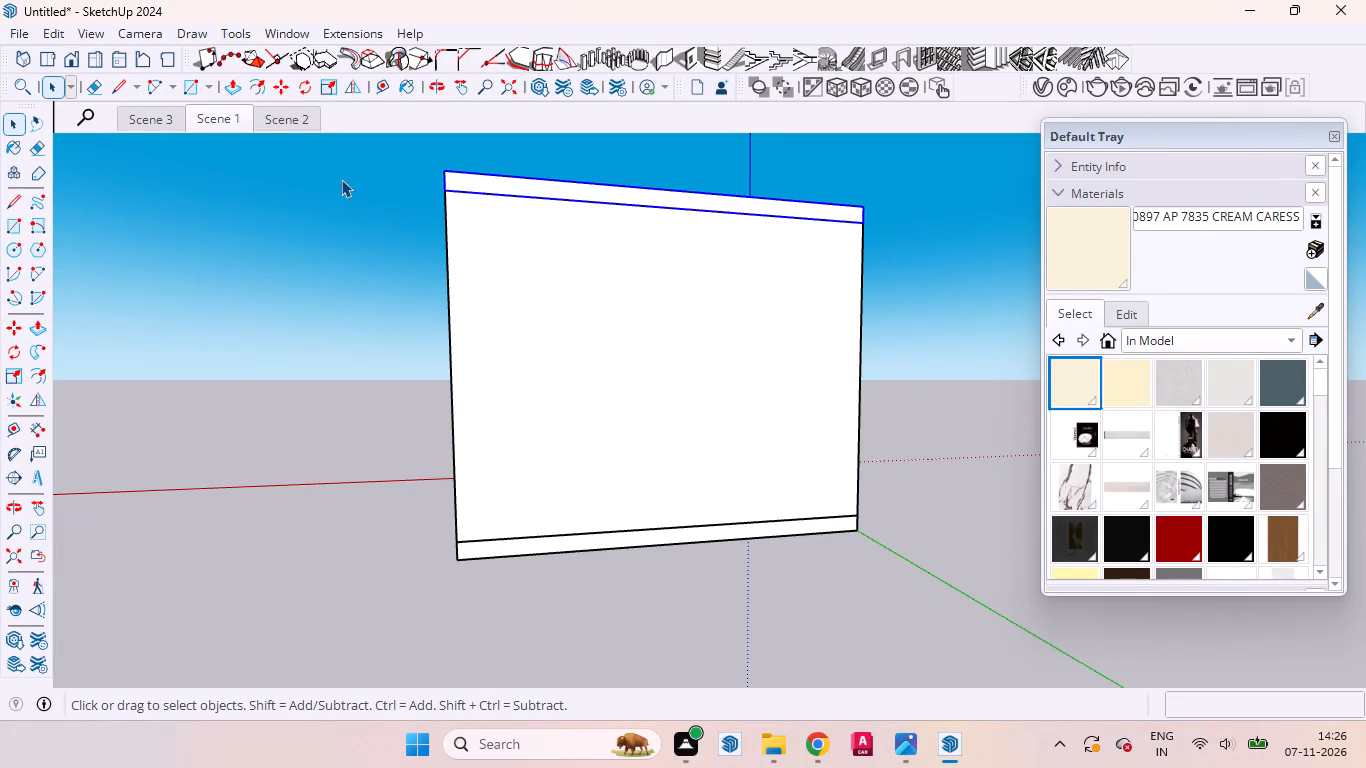
From Scene 1, place a ceiling guide 16" out from the top edge of the wall above the door.
left_click(230, 120)
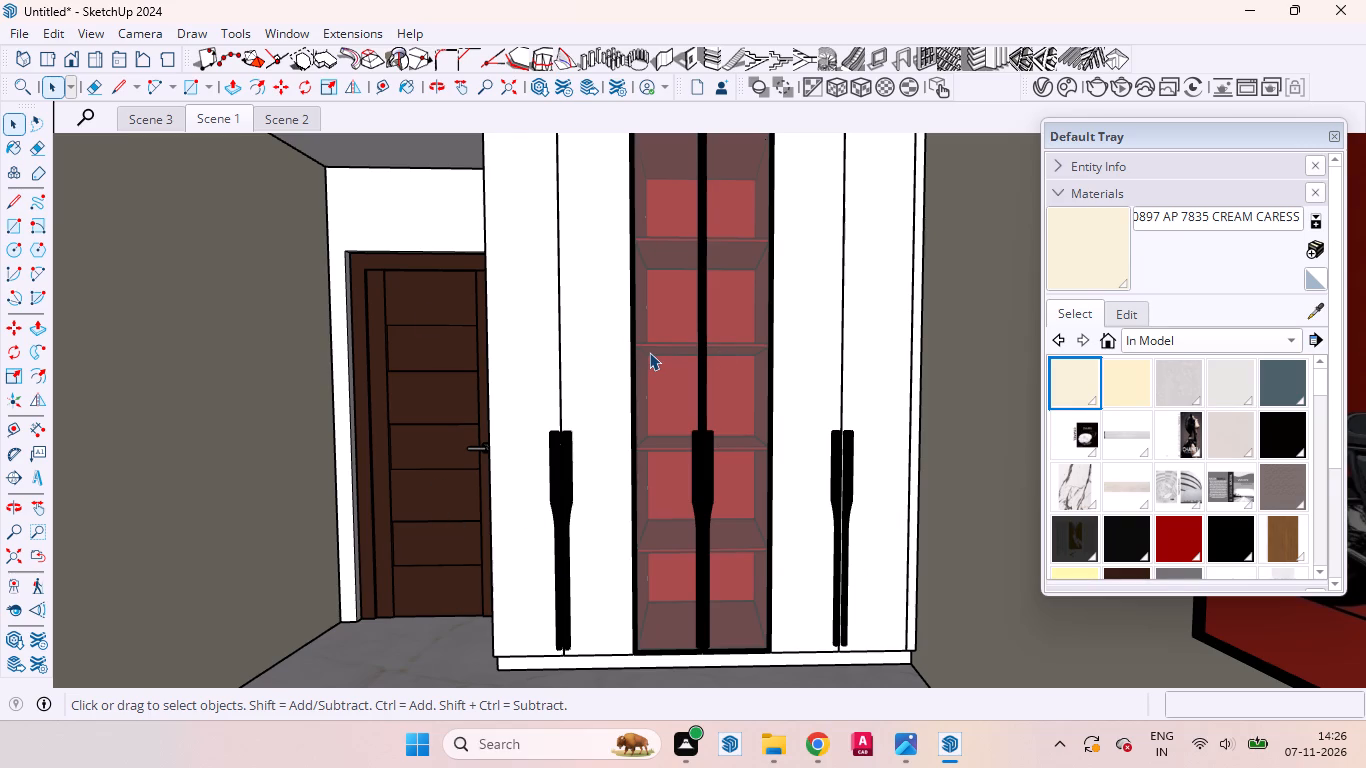
scroll(185, 337, "up", 1)
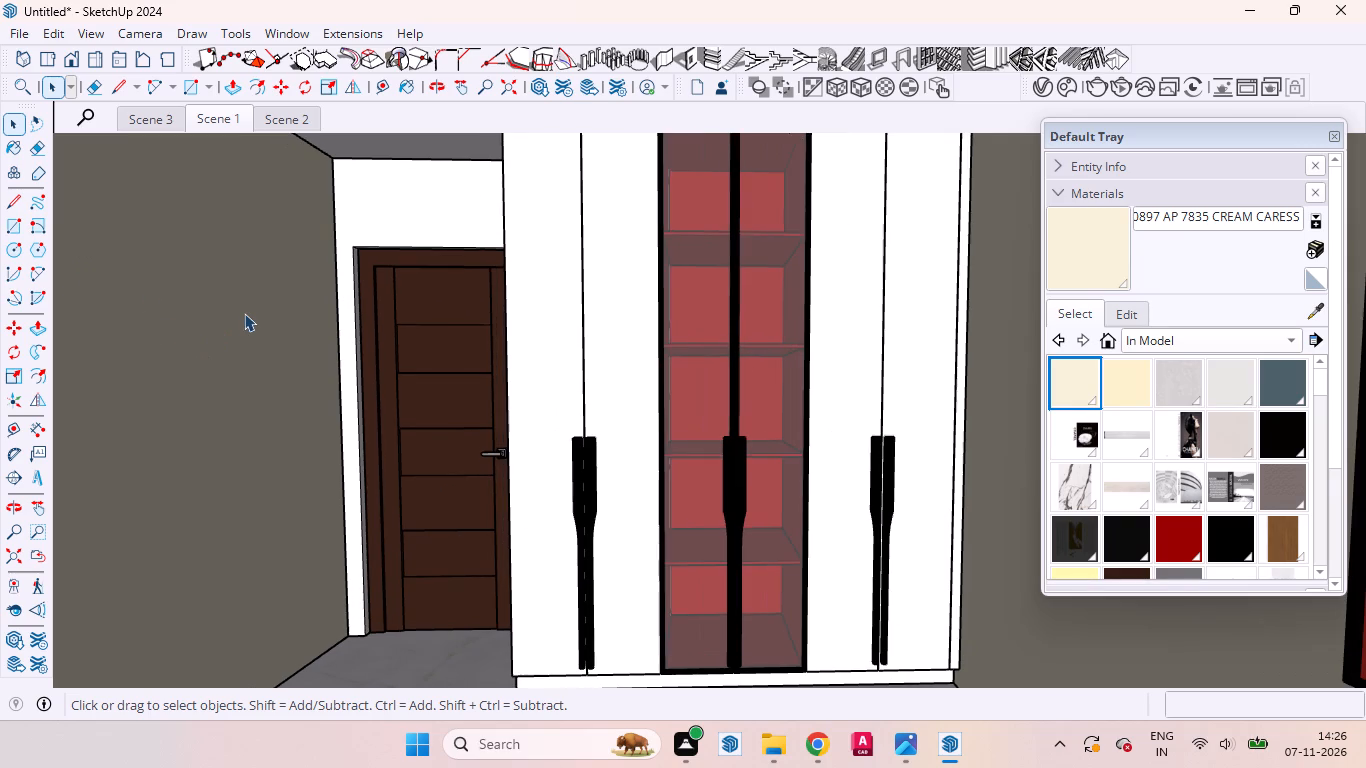
scroll(350, 350, "down", 2)
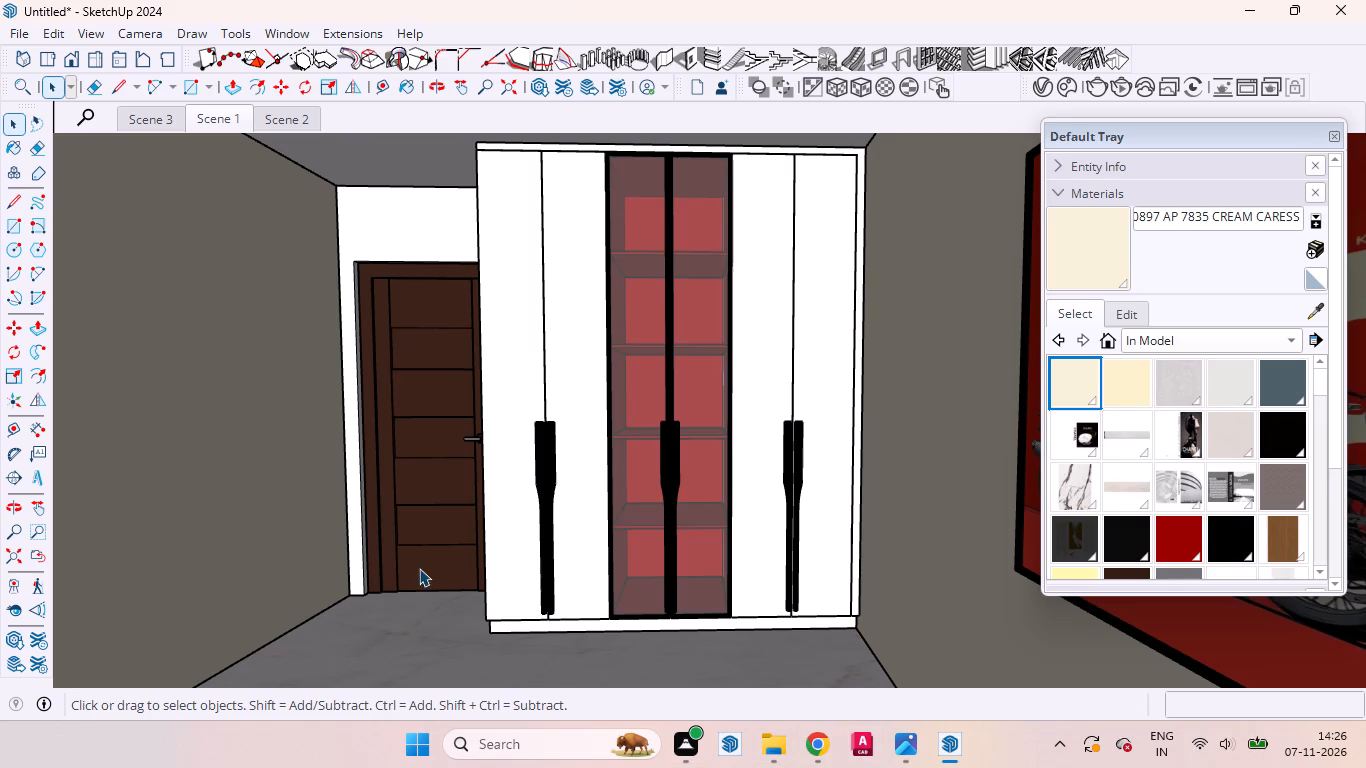
middle_click_drag(603, 360, 606, 377)
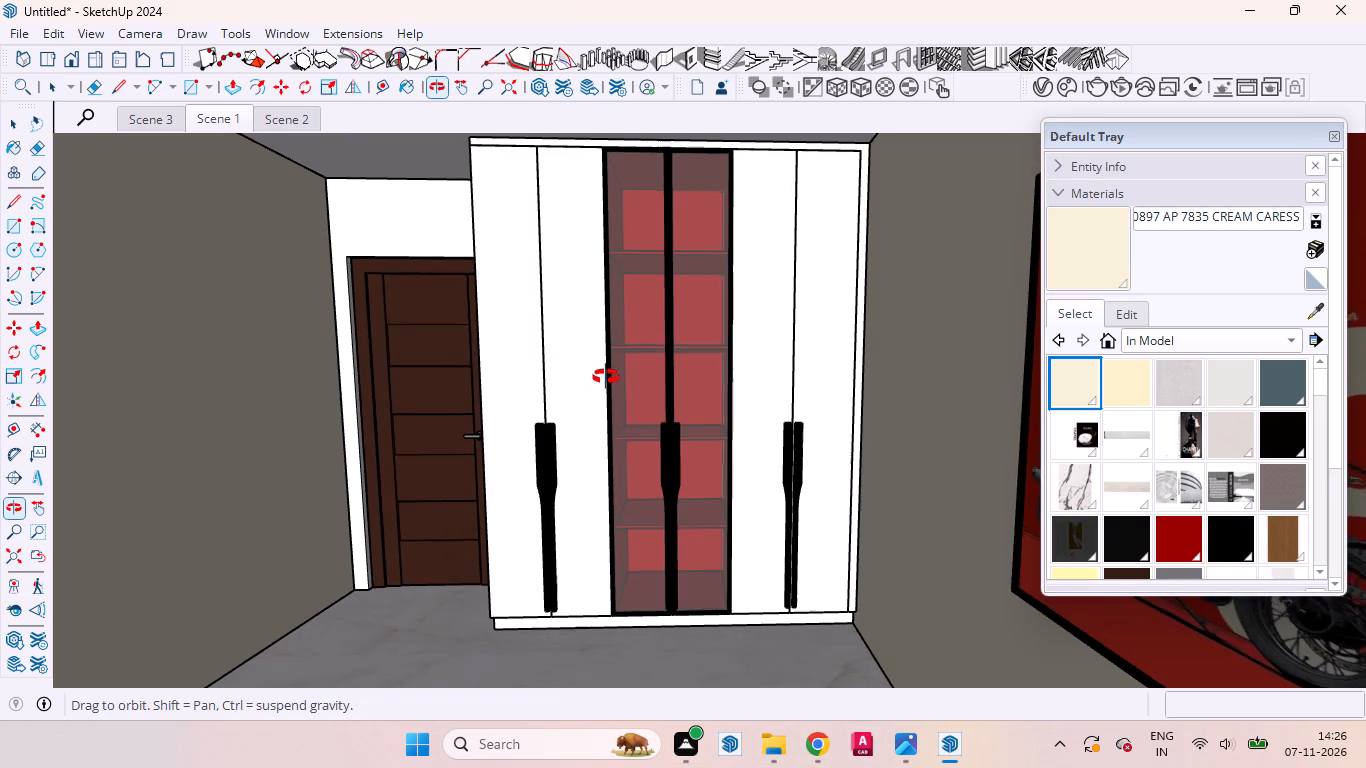
middle_click_drag(606, 377, 614, 257)
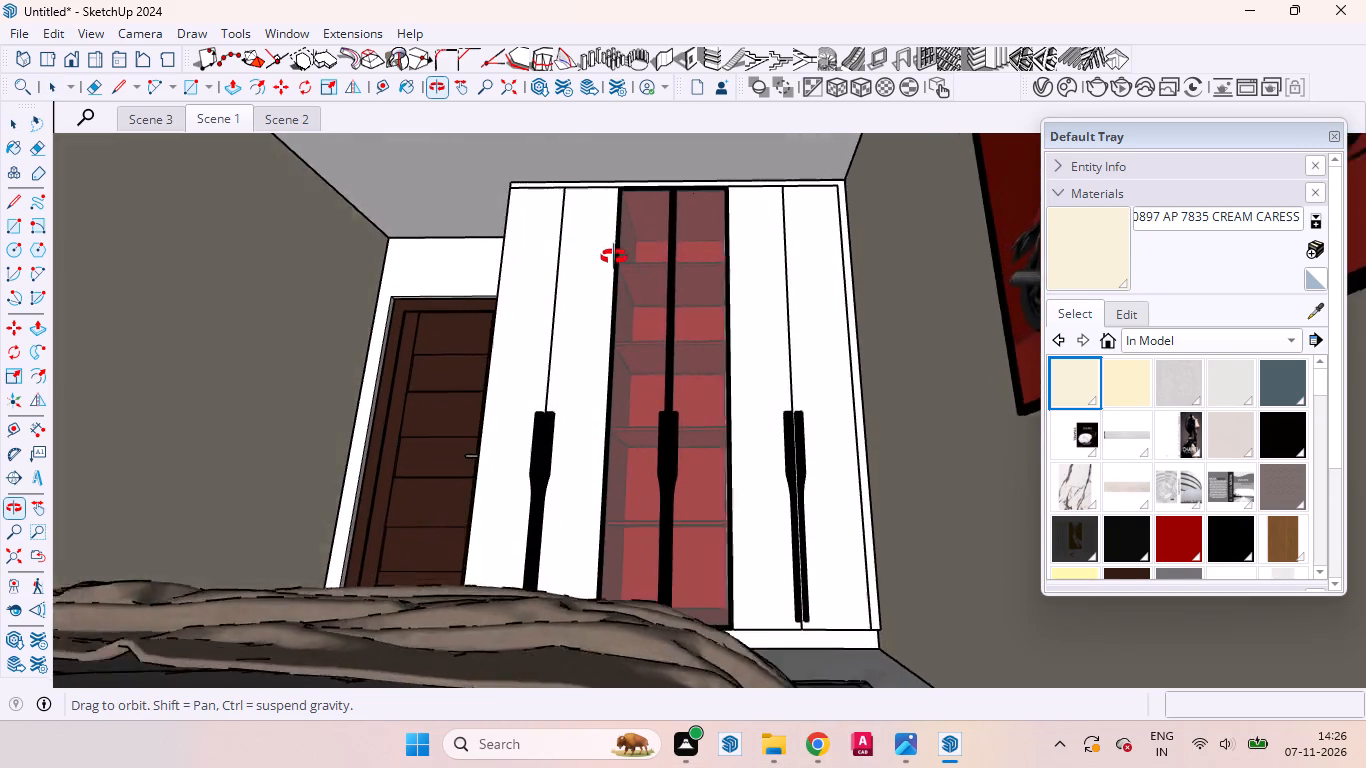
middle_click_drag(614, 257, 675, 284)
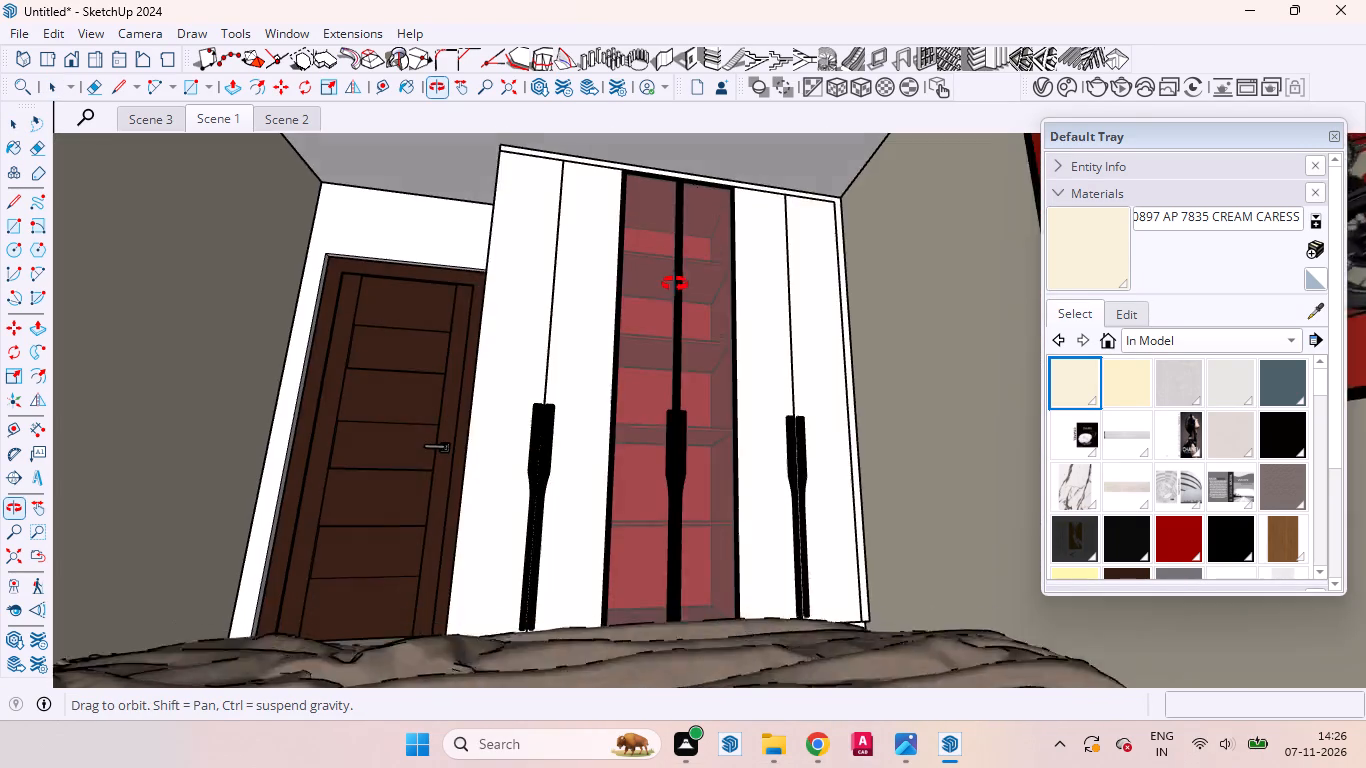
middle_click_drag(675, 284, 631, 260)
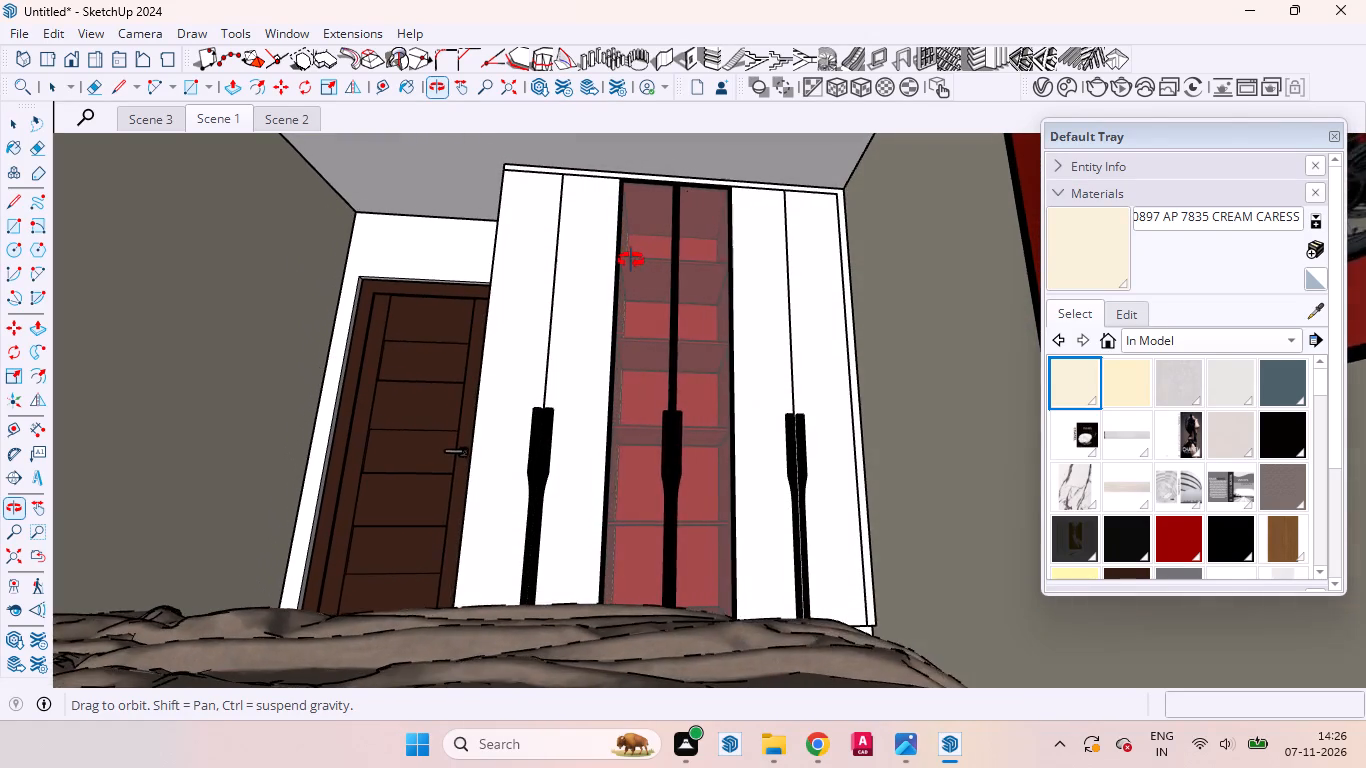
middle_click_drag(631, 260, 634, 266)
middle_click_drag(659, 288, 622, 281)
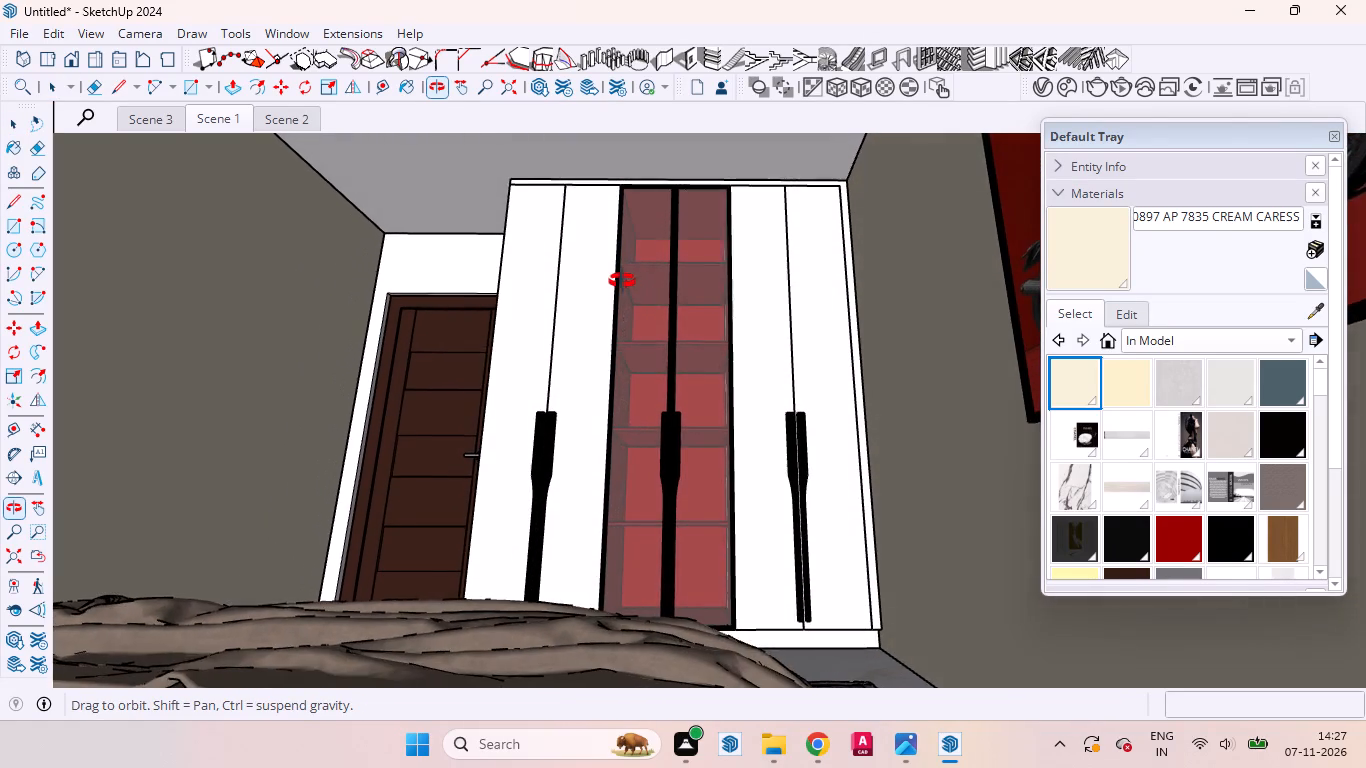
middle_click_drag(622, 281, 626, 282)
key("t")
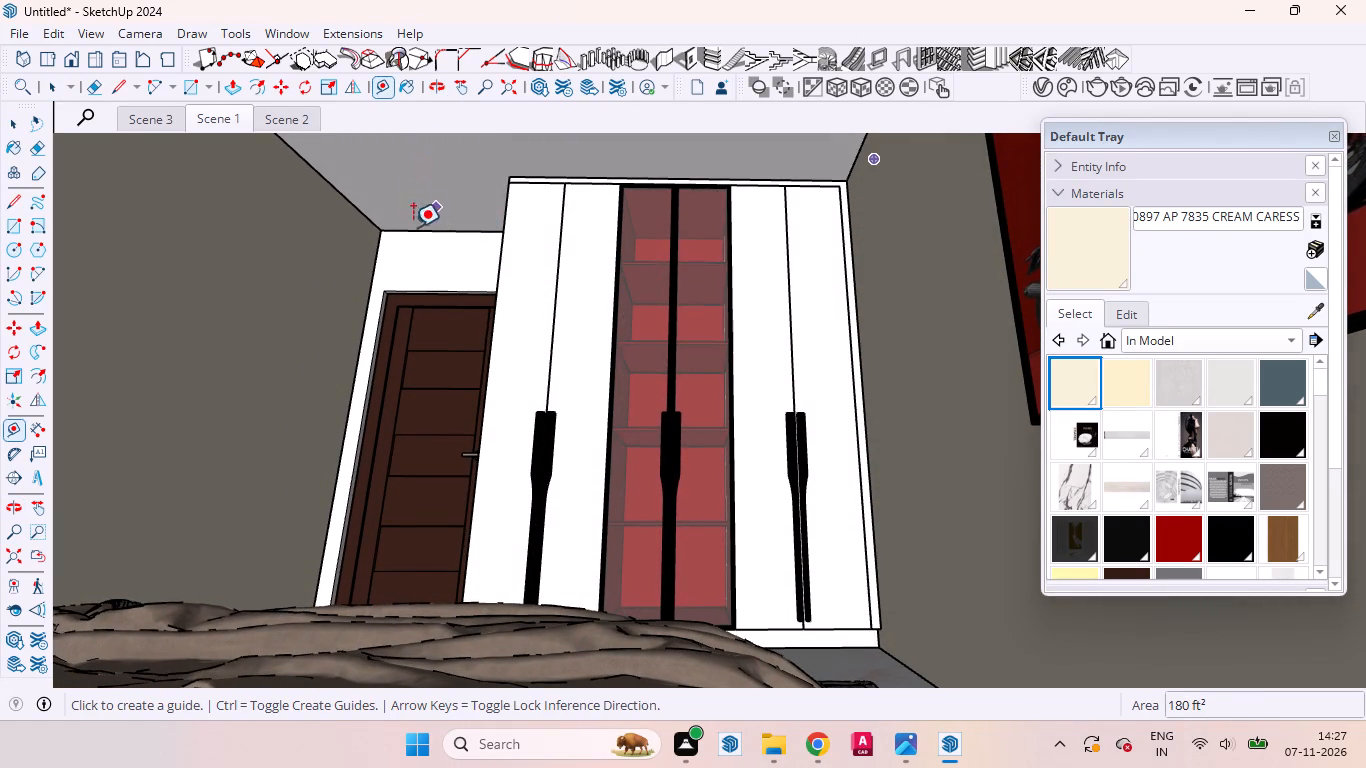
left_click(456, 231)
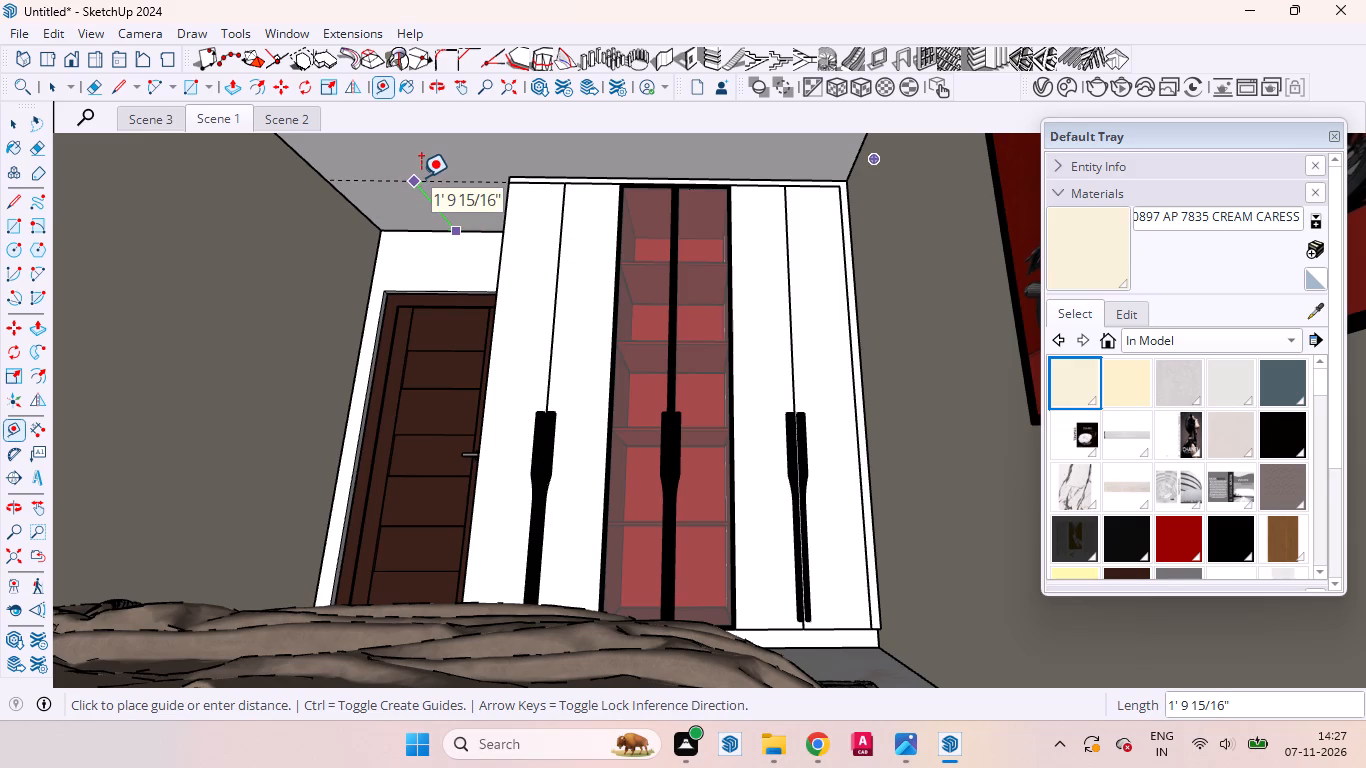
key("1")
key("6")
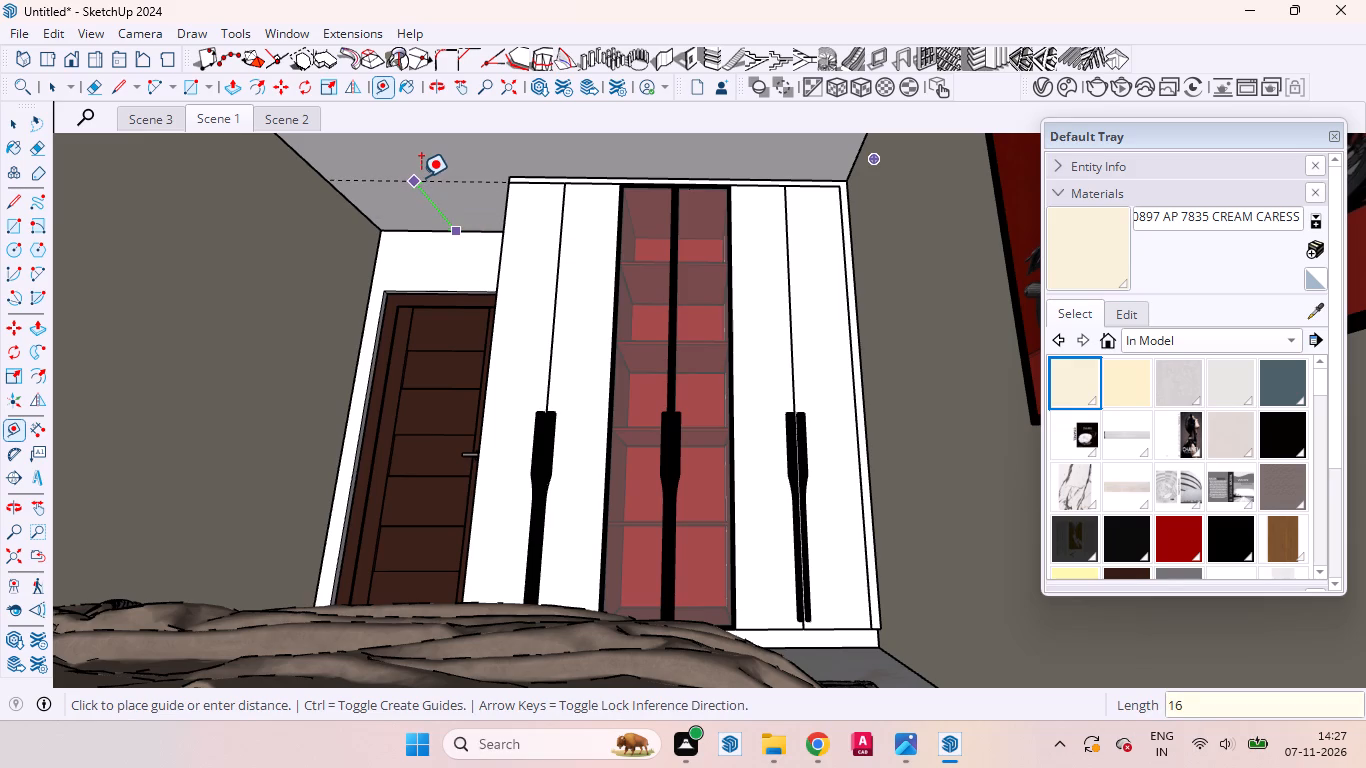
key("Return")
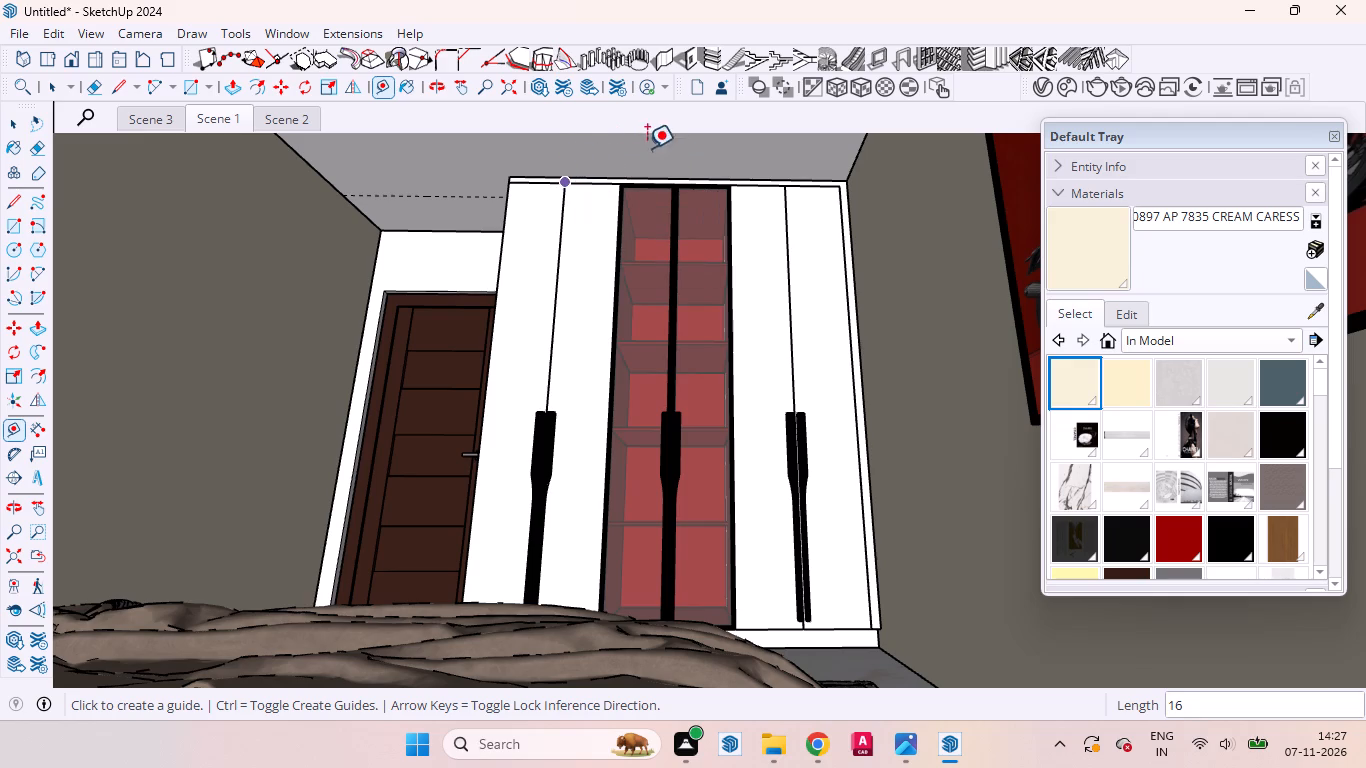
key("space")
Place a second ceiling guide 16" in front of the wardrobe's top front edge.
scroll(566, 142, "up", 5)
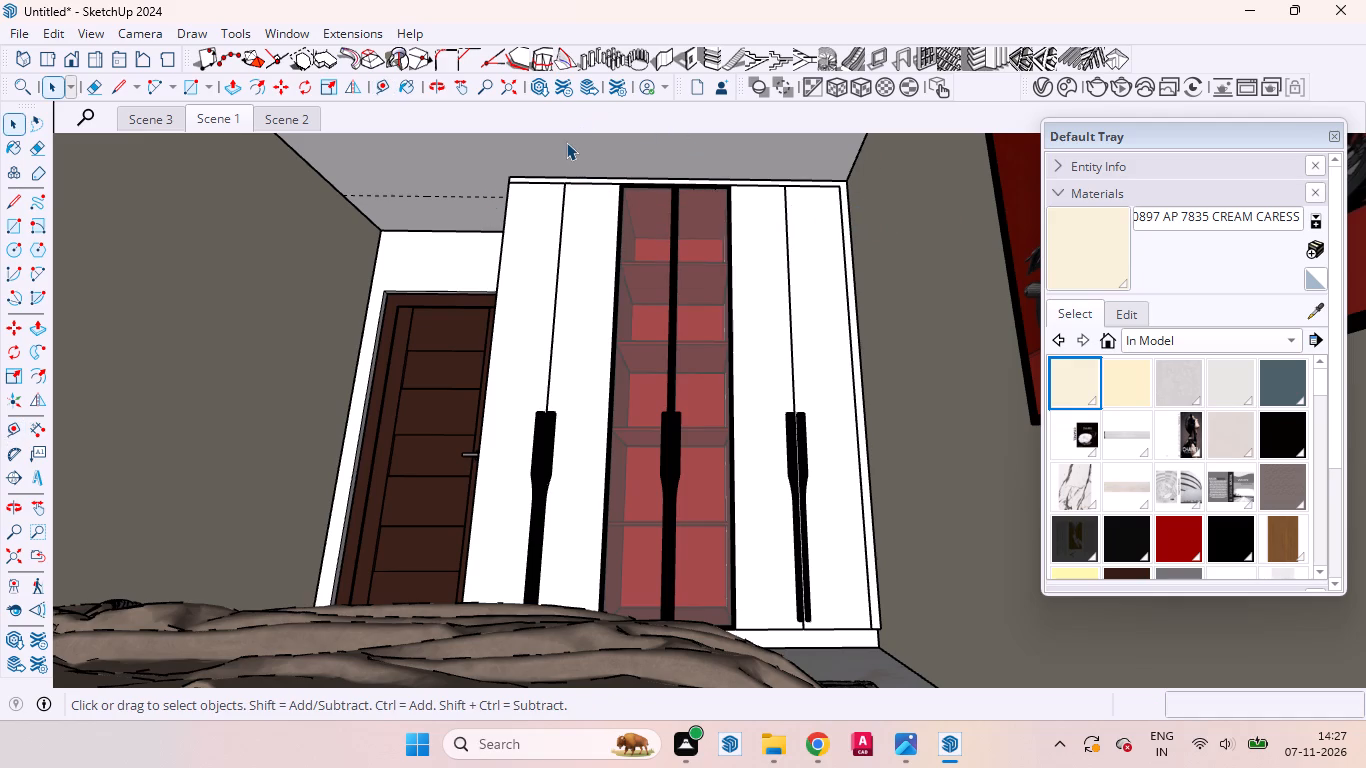
scroll(566, 142, "up", 20)
scroll(566, 142, "up", 8)
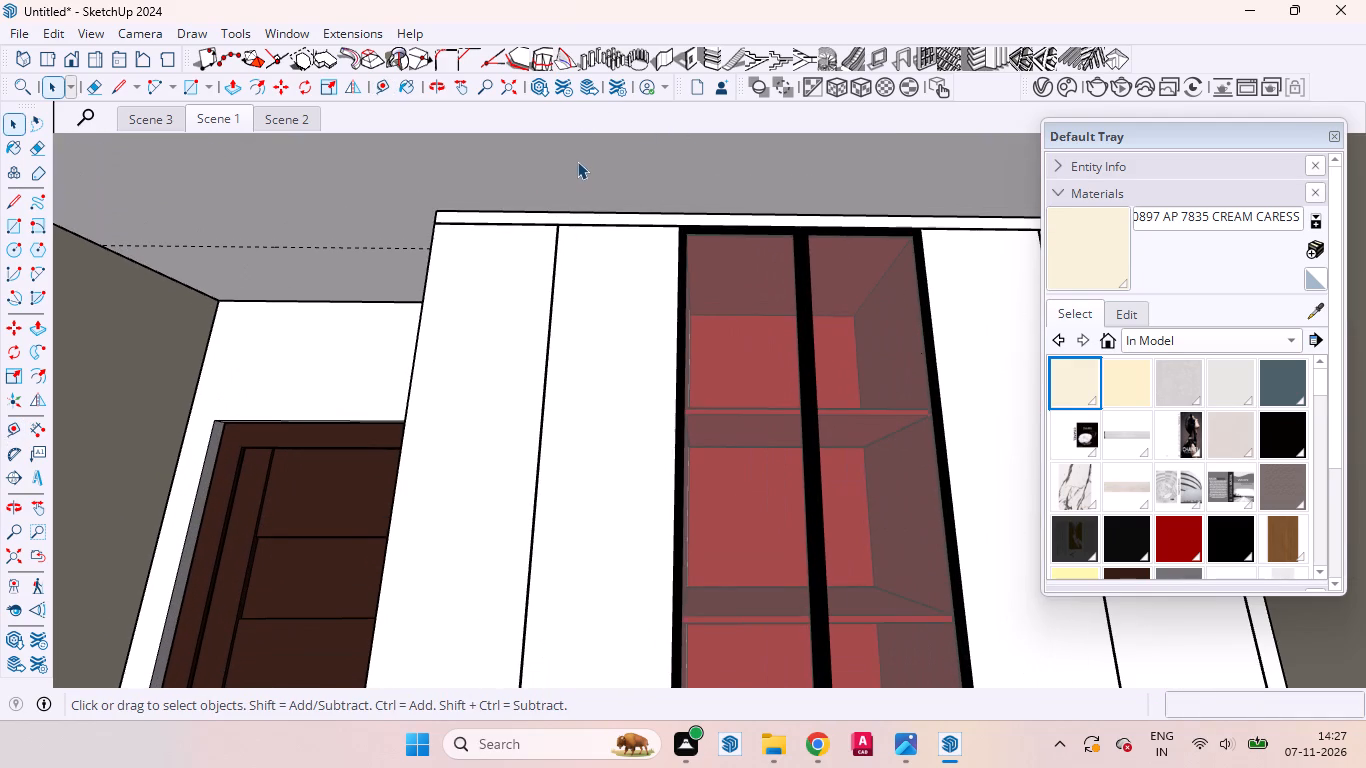
key("t")
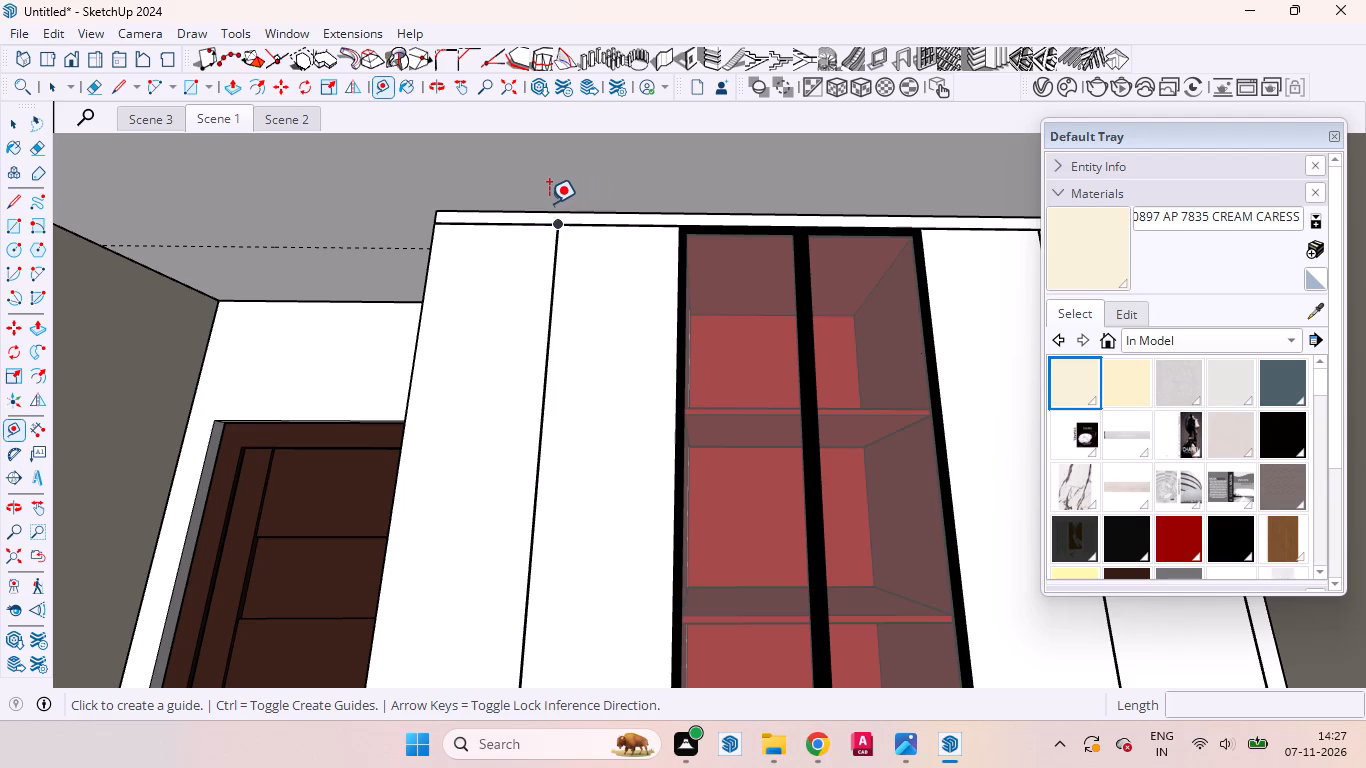
middle_click_drag(553, 210, 792, 299)
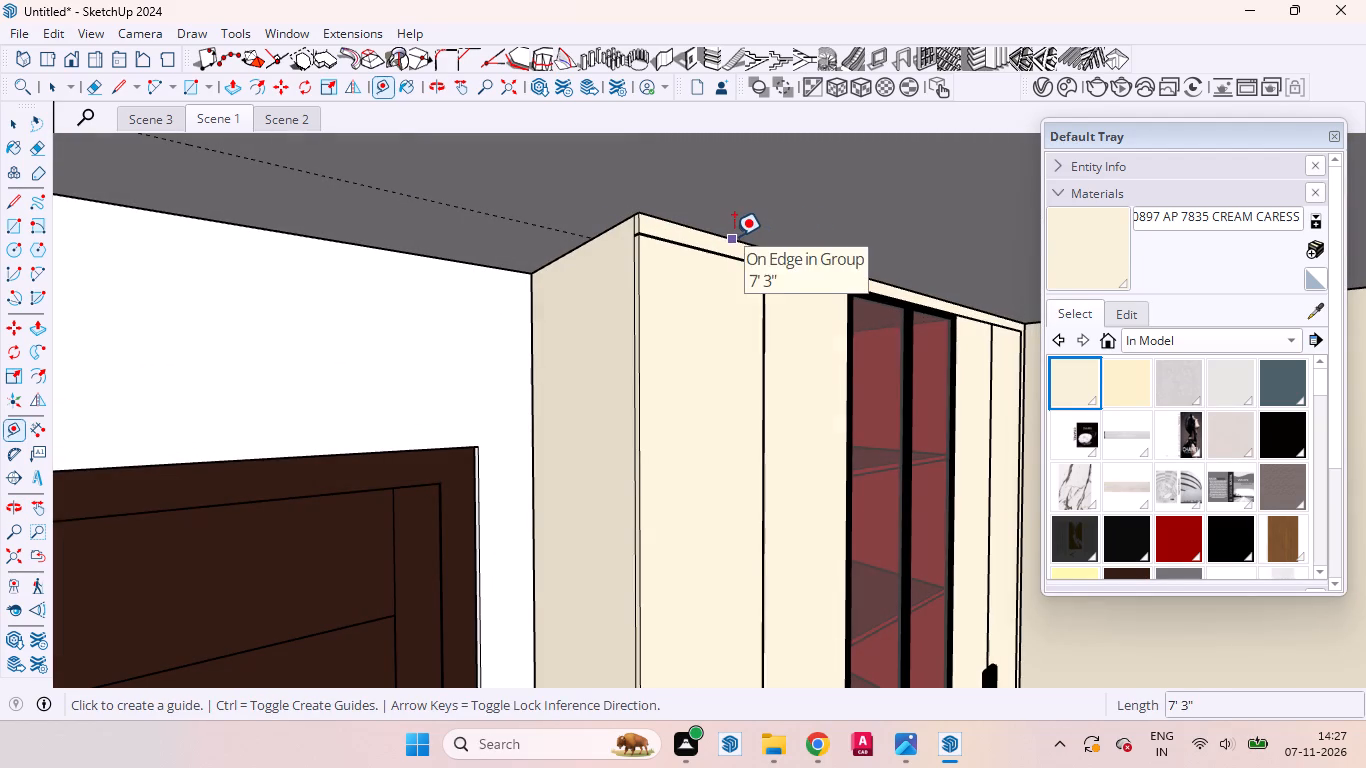
left_click(734, 236)
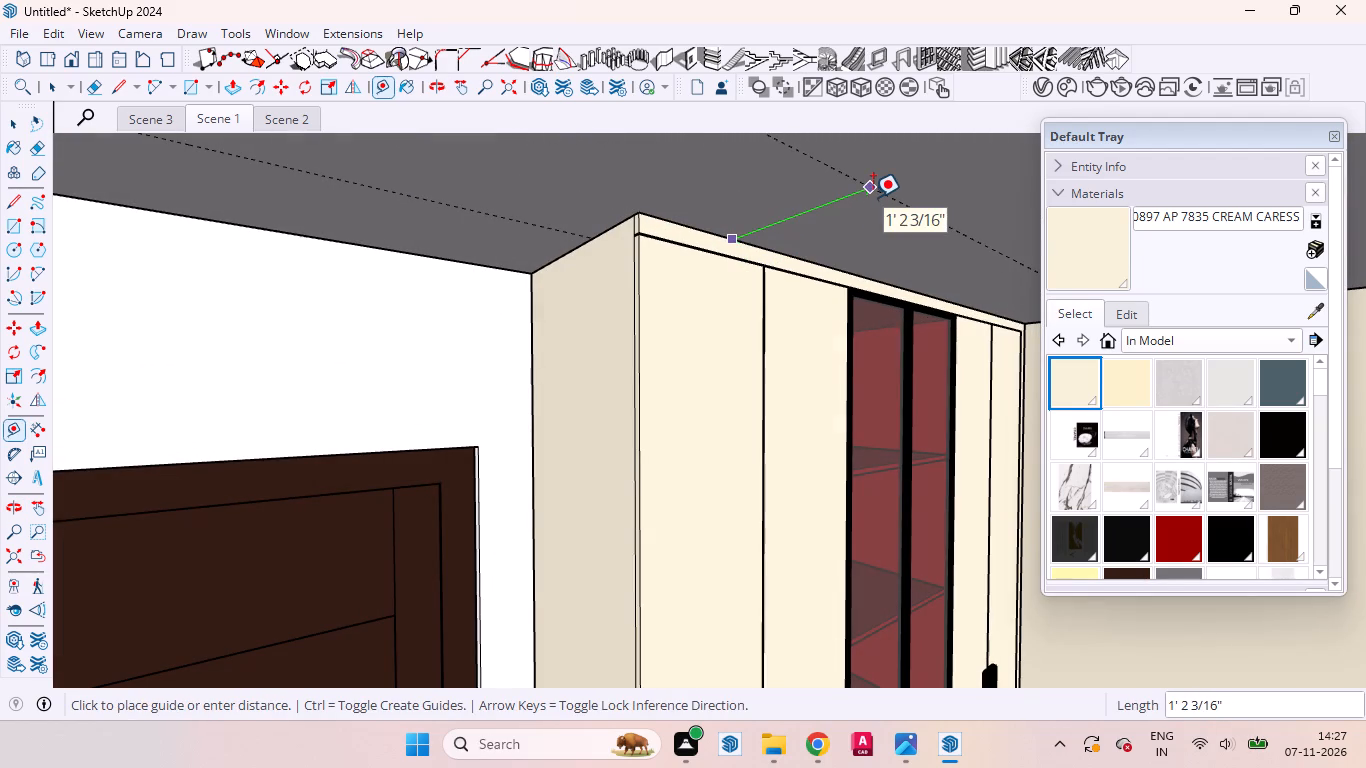
type("16")
key("Return")
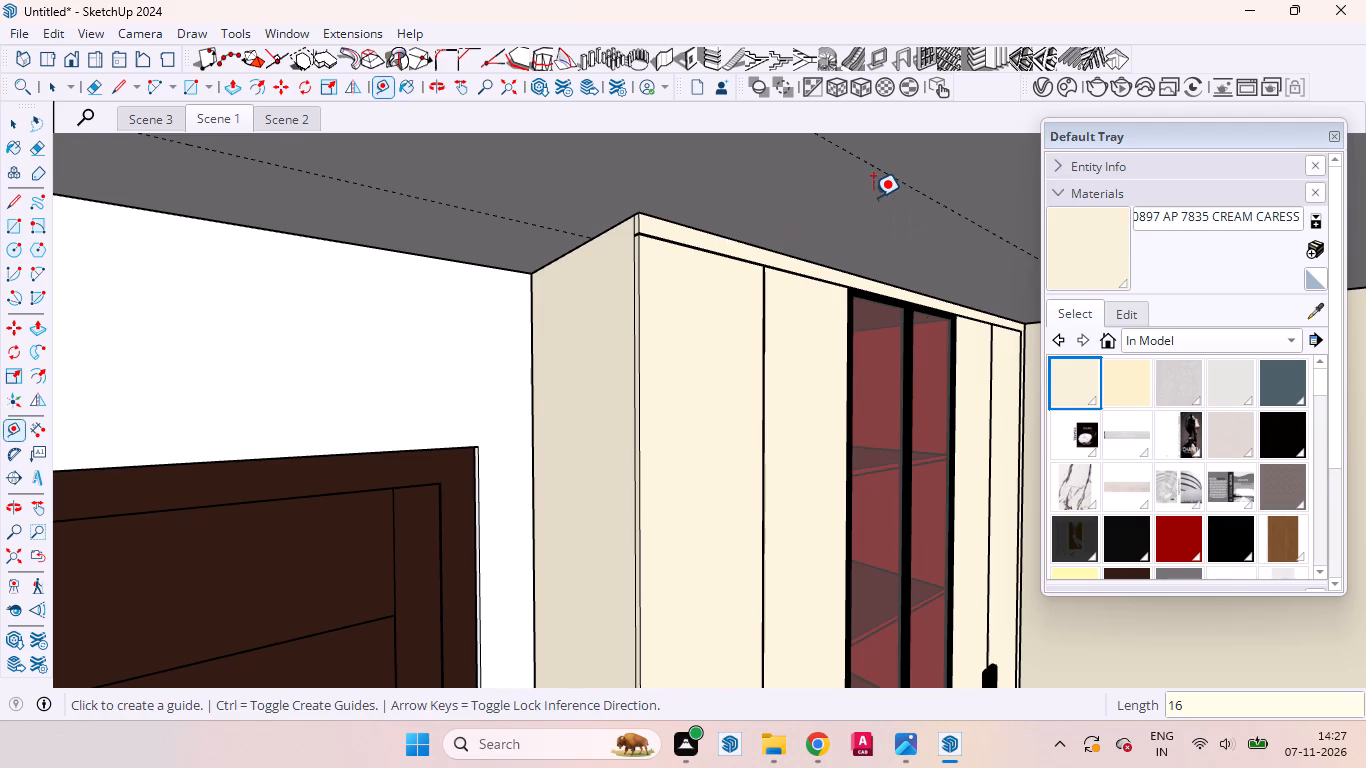
key("space")
Display the V-Ray Lights tools in the workspace.
middle_click_drag(790, 264, 608, 256)
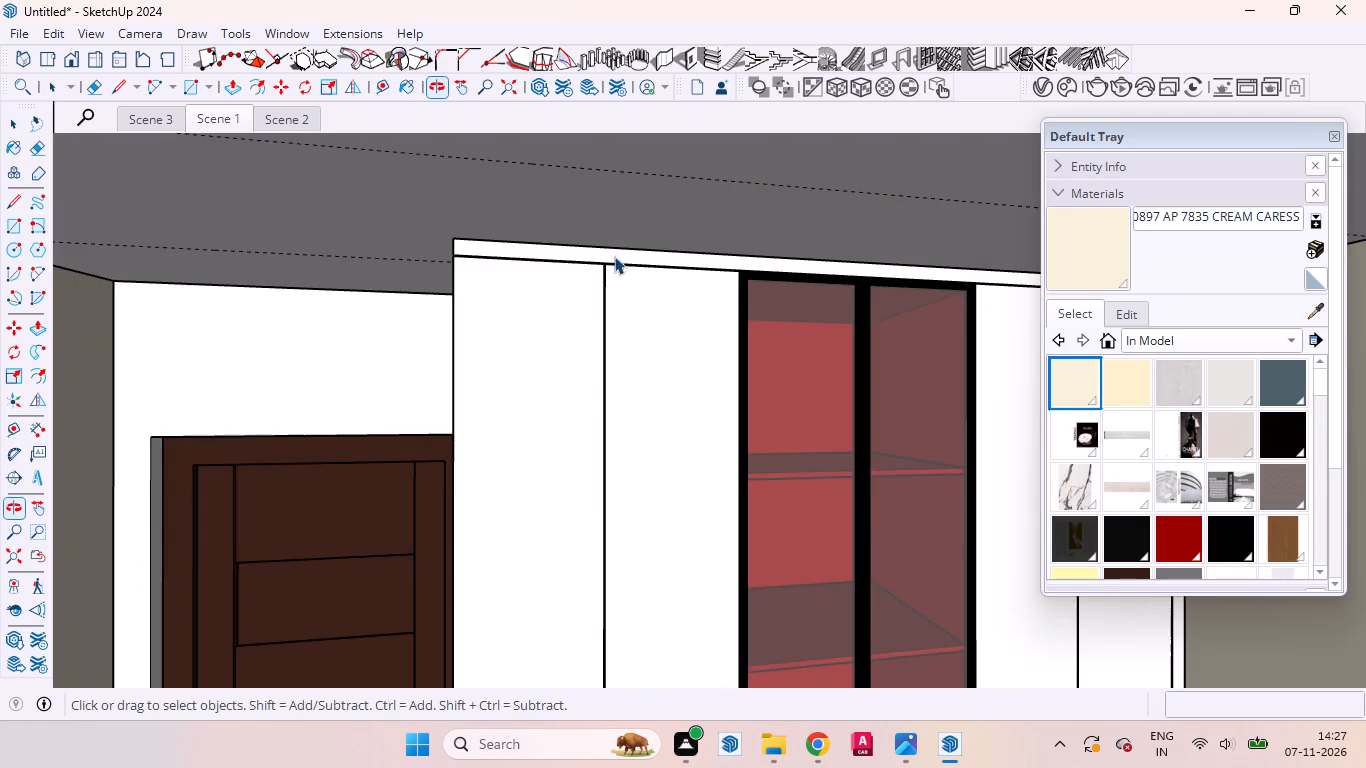
scroll(611, 262, "down", 11)
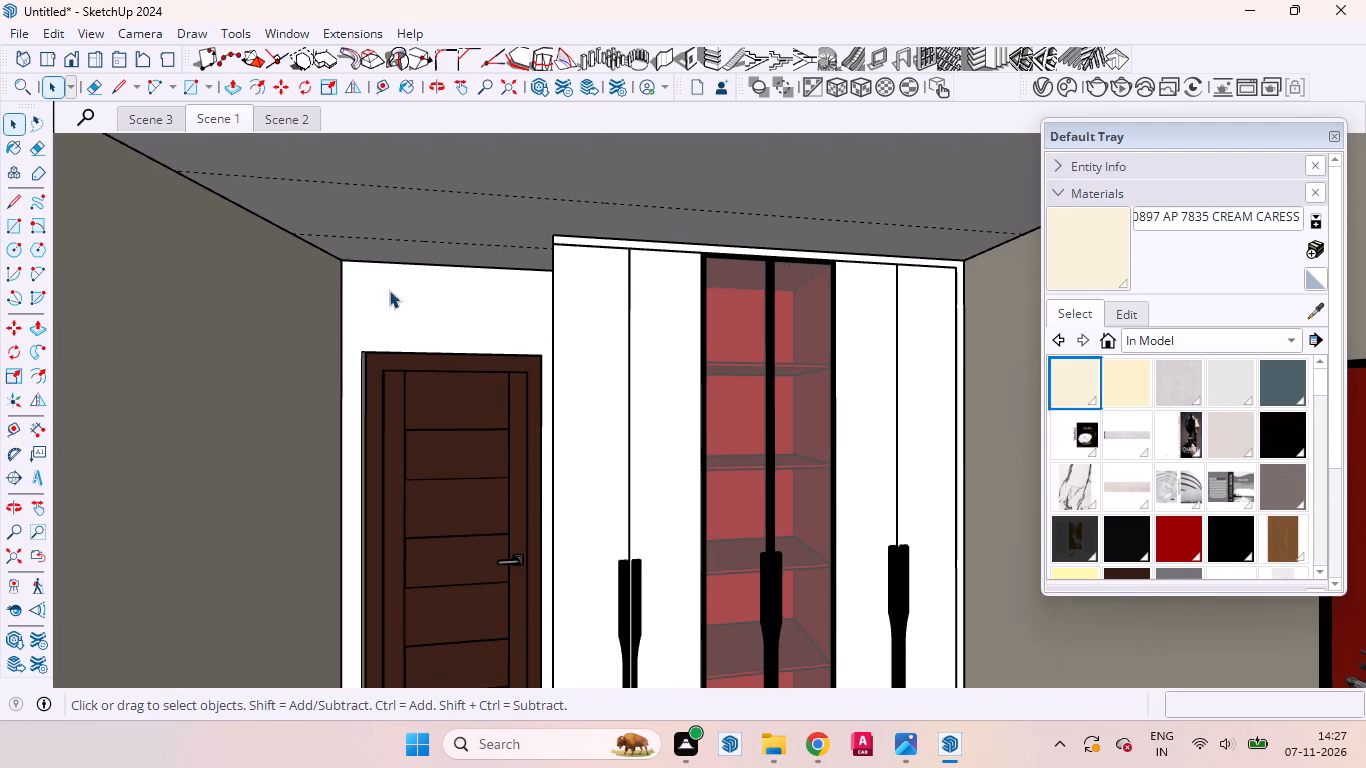
right_click(487, 29)
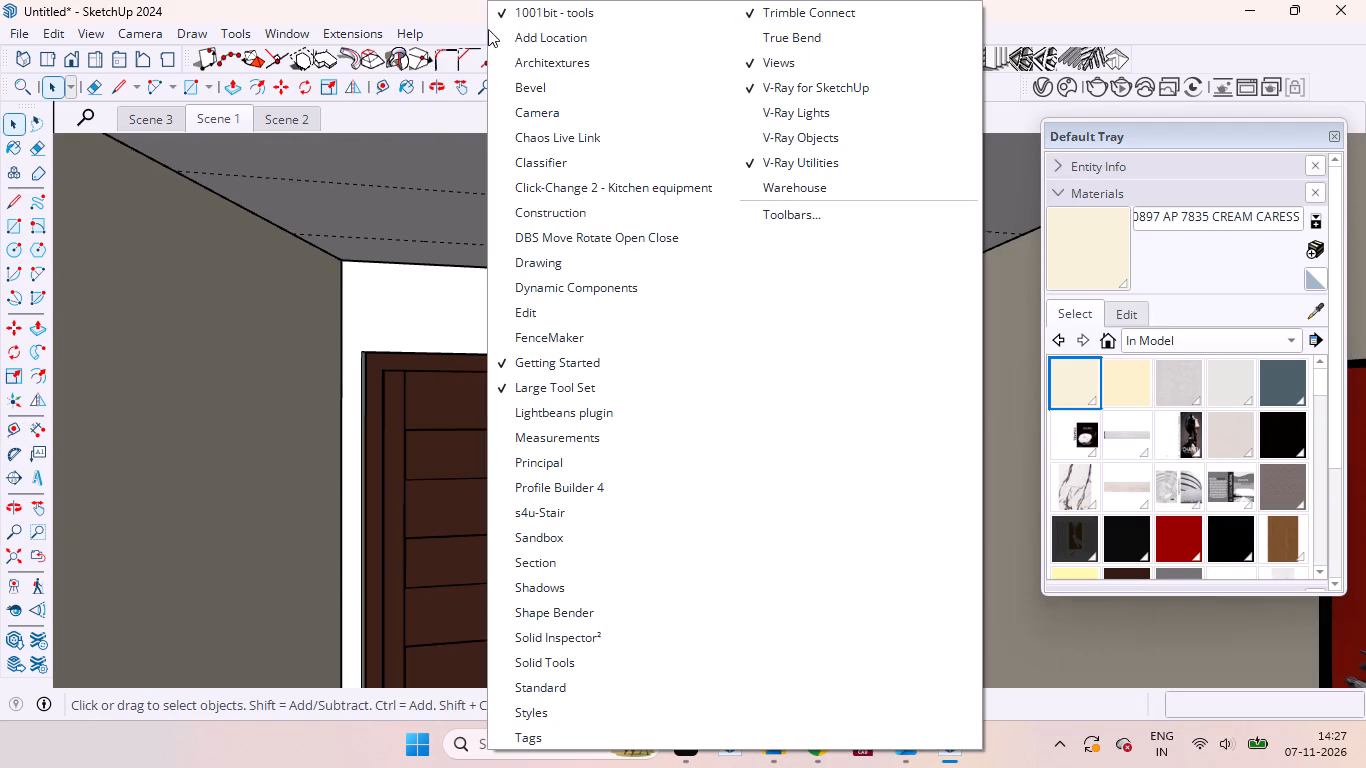
left_click(817, 121)
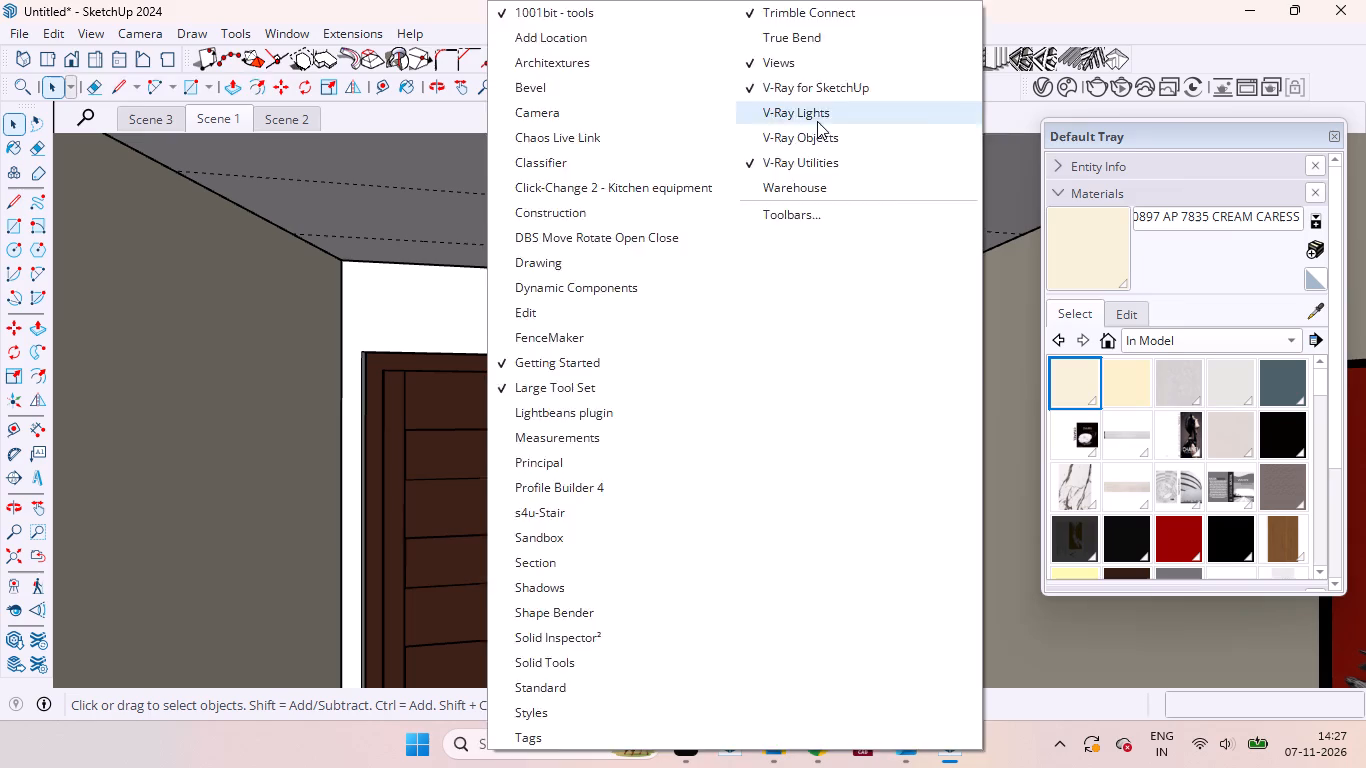
key("space")
From the top view, create a new empty group with nothing selected and open it for drawing.
middle_click_drag(454, 334, 430, 270)
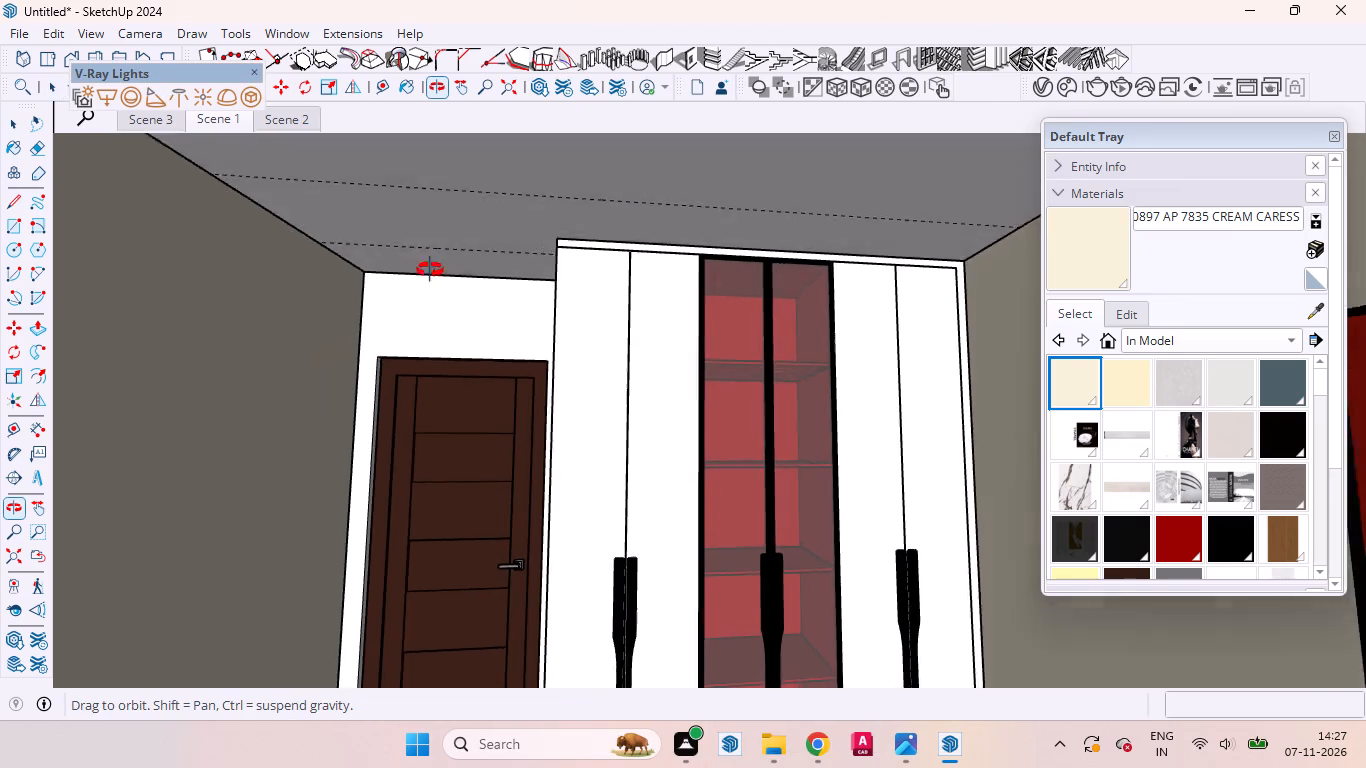
middle_click_drag(430, 270, 460, 208)
scroll(423, 260, "down", 1)
scroll(423, 260, "up", 8)
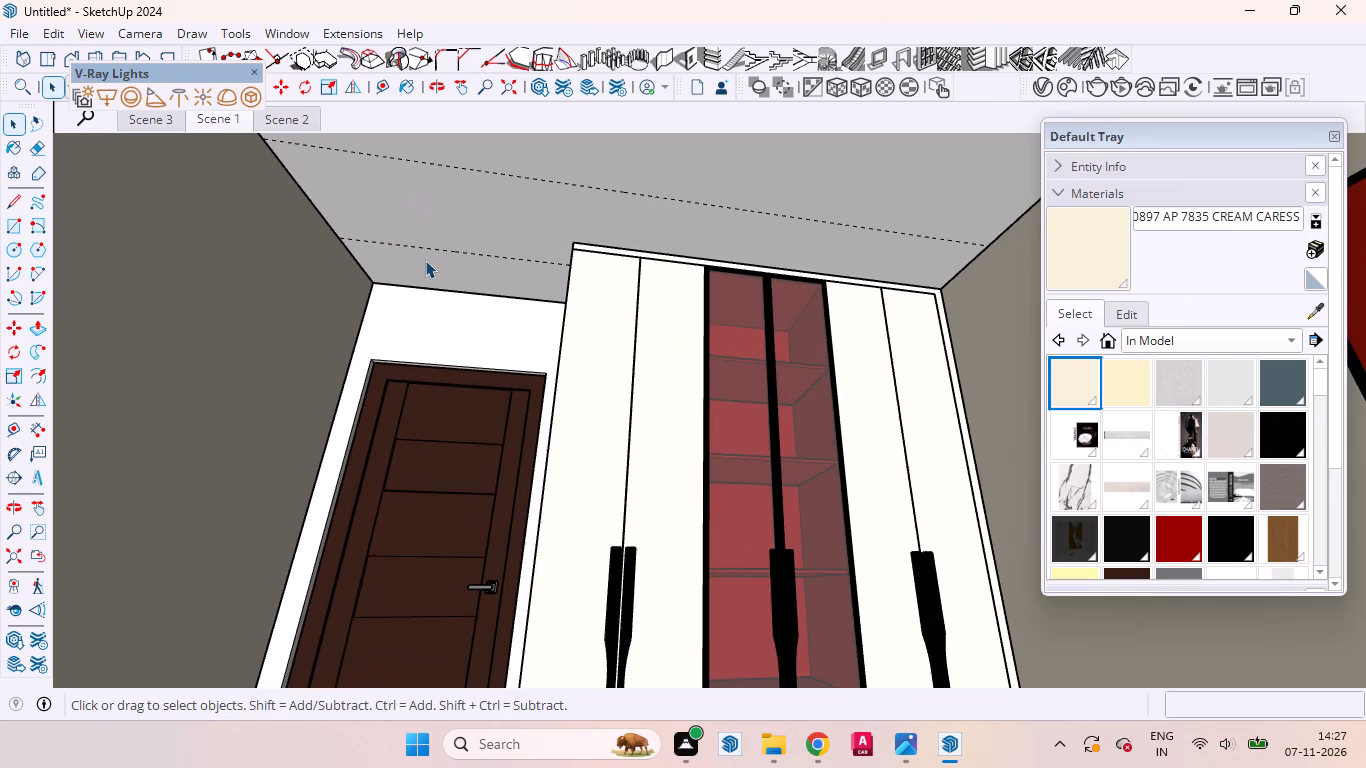
scroll(425, 260, "up", 4)
middle_click_drag(452, 273, 461, 232)
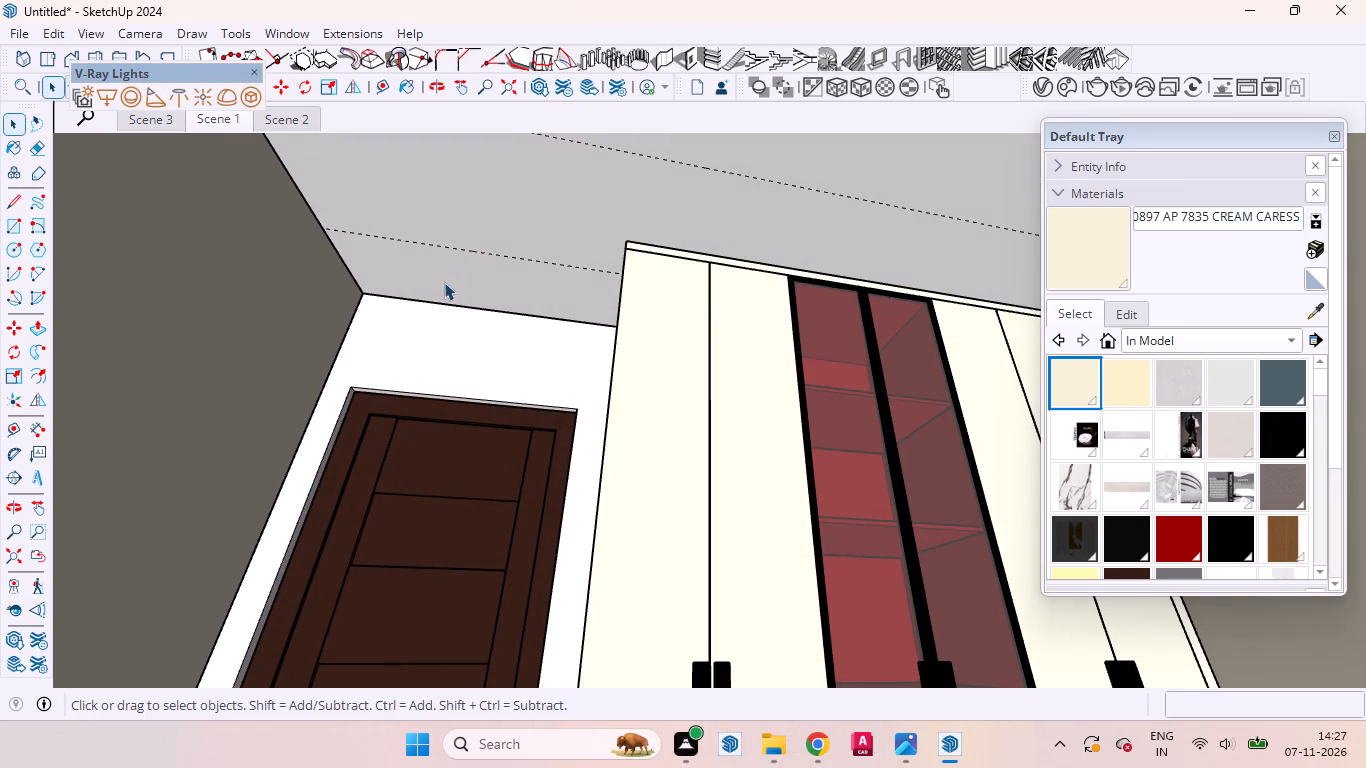
left_click(50, 50)
scroll(694, 434, "down", 17)
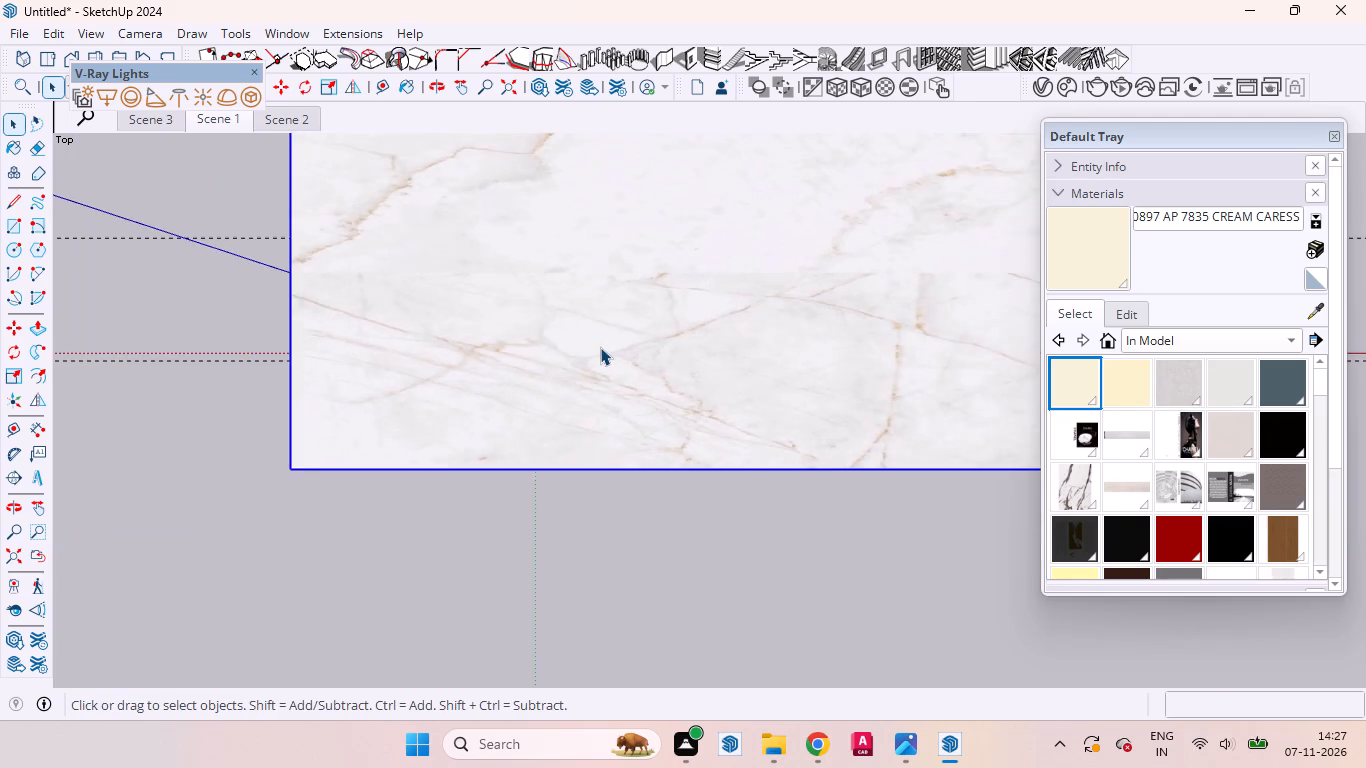
scroll(600, 347, "down", 18)
right_click(666, 472)
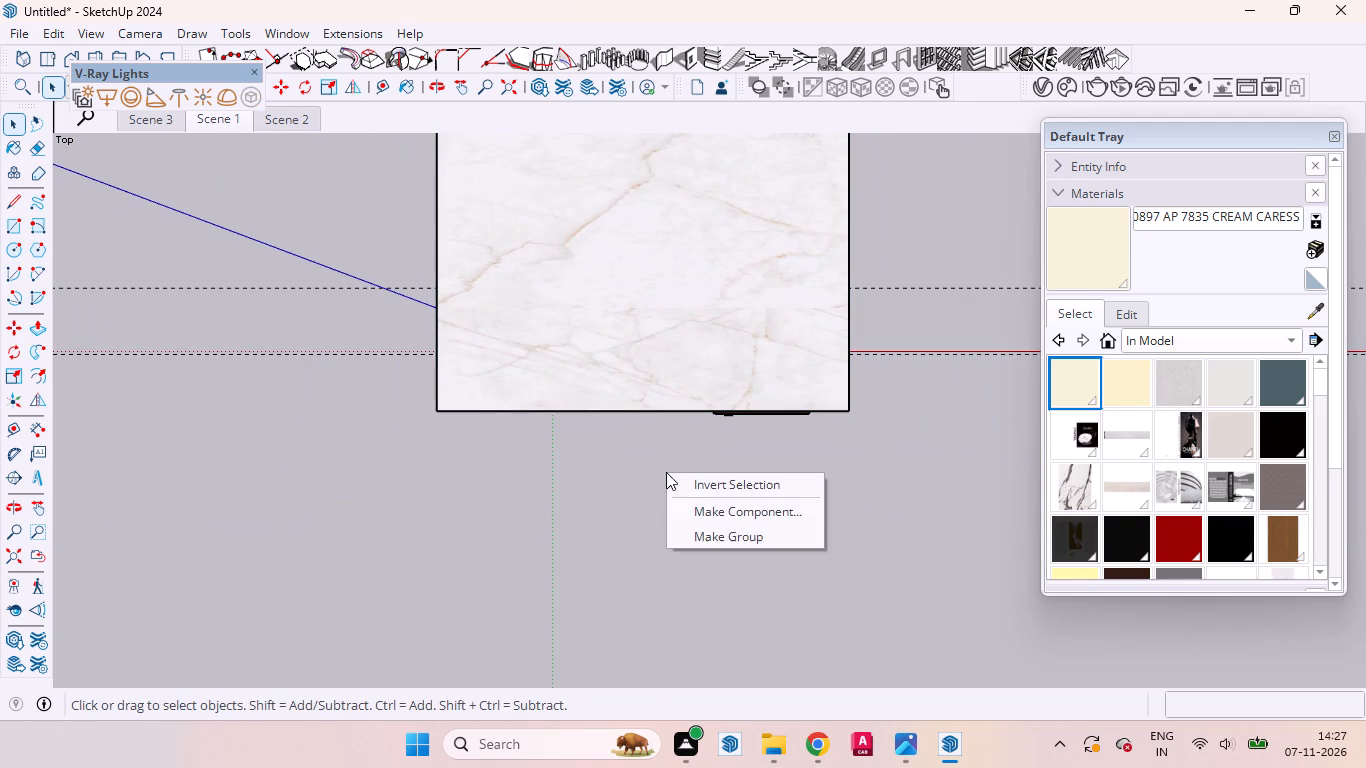
left_click(737, 539)
From Scene 1, draw a circle of about 1 3/4" radius on the ceiling, centred on the guide in front of the wardrobe.
left_click(221, 123)
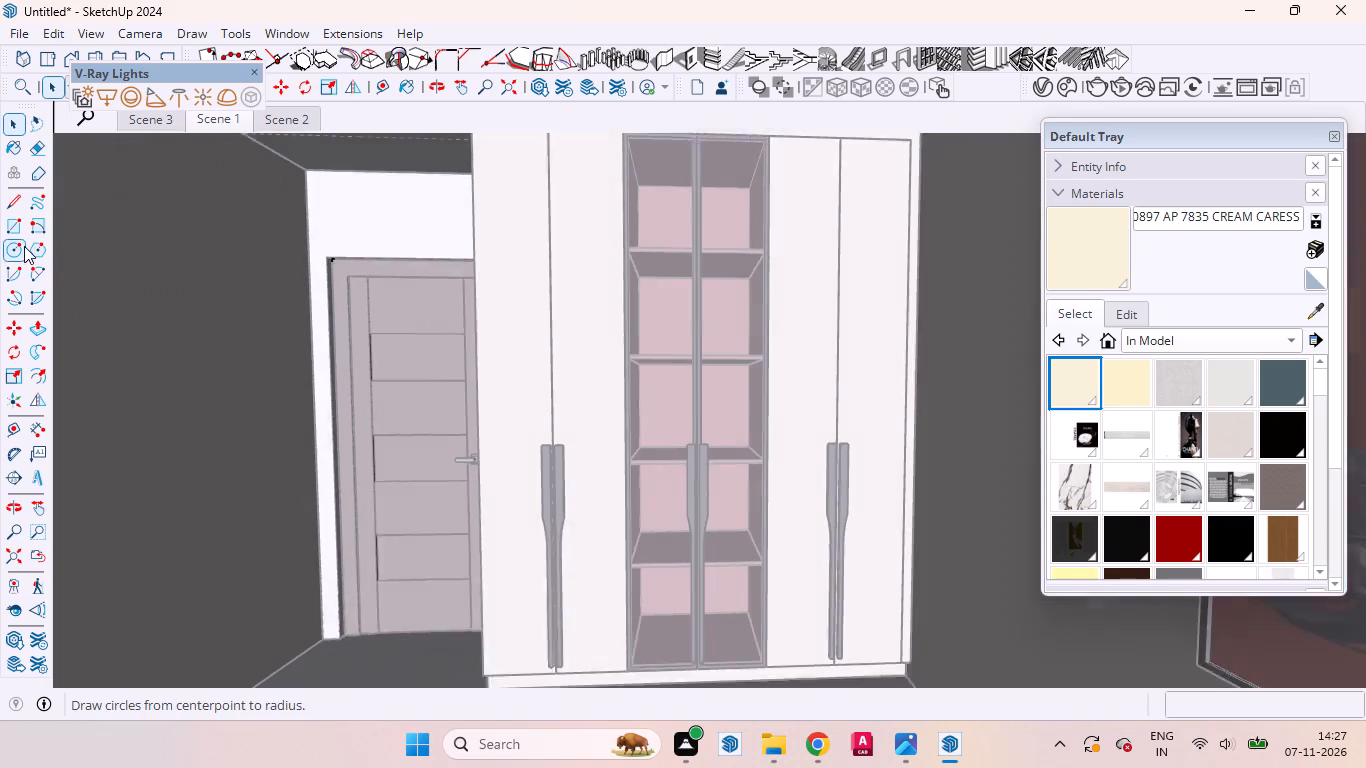
left_click(14, 242)
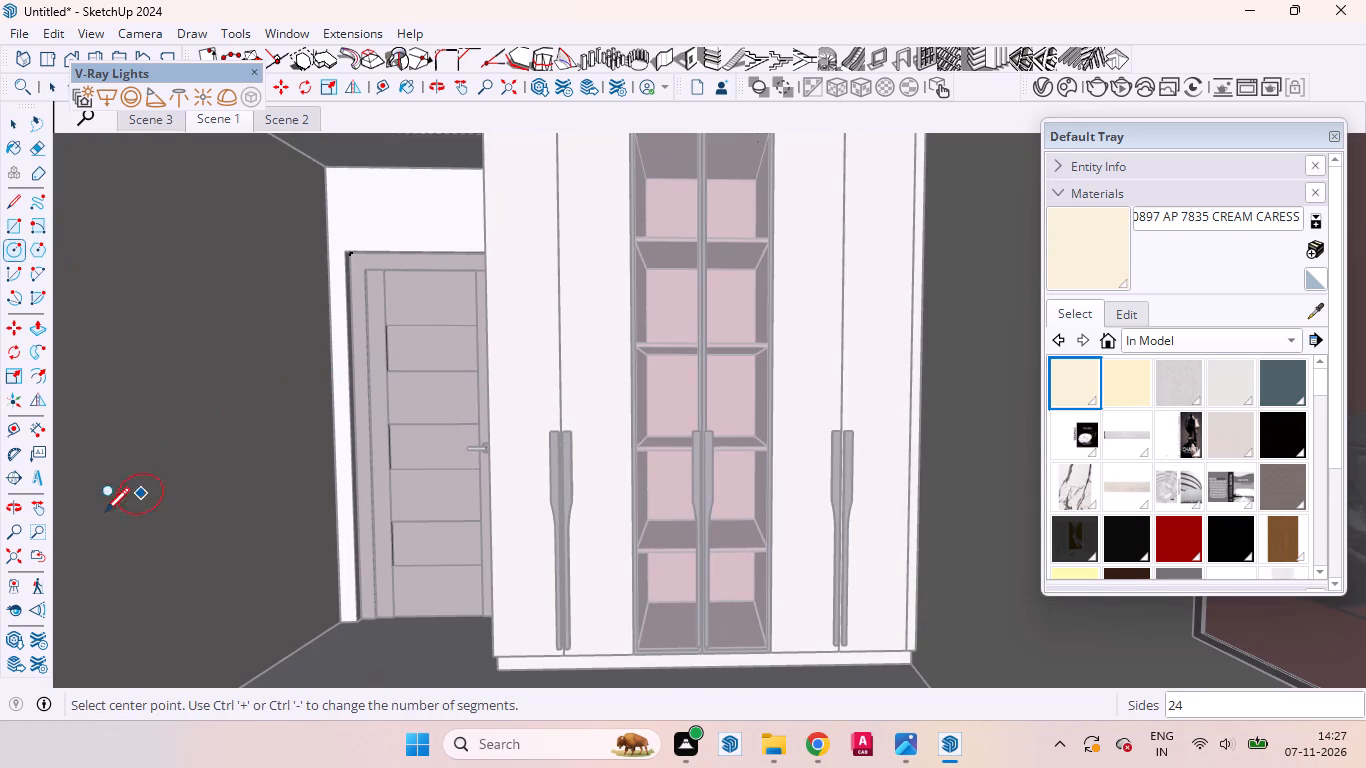
left_click(44, 505)
left_click_drag(482, 236, 484, 296)
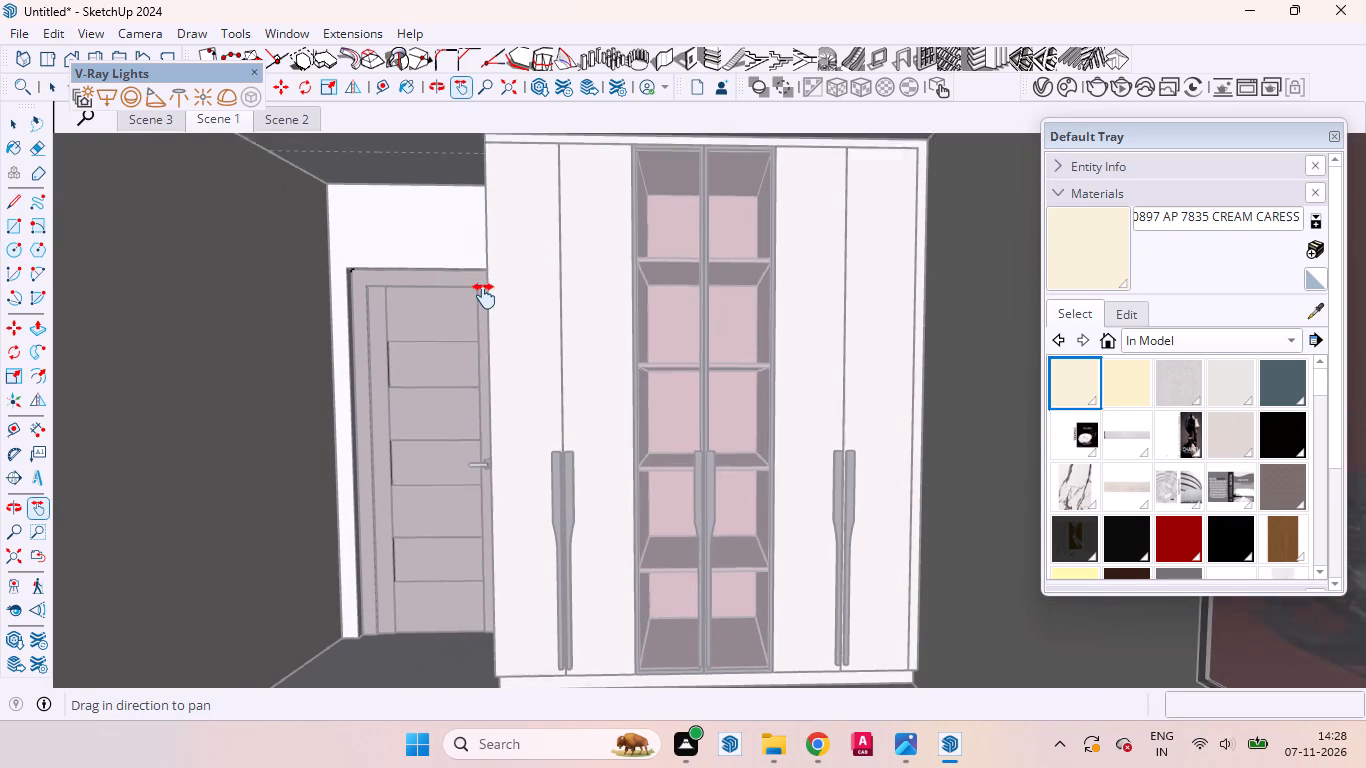
left_click_drag(484, 296, 484, 331)
key("space")
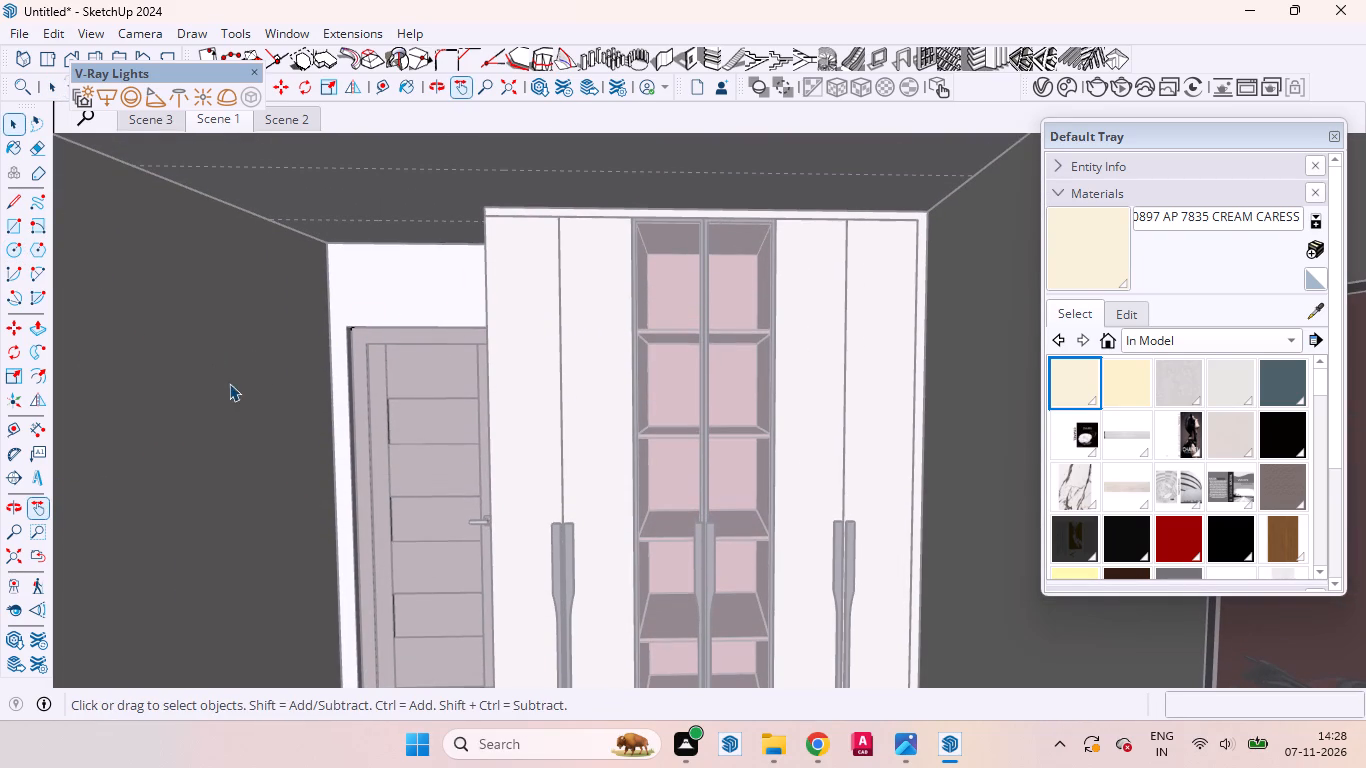
key("c")
scroll(295, 290, "up", 4)
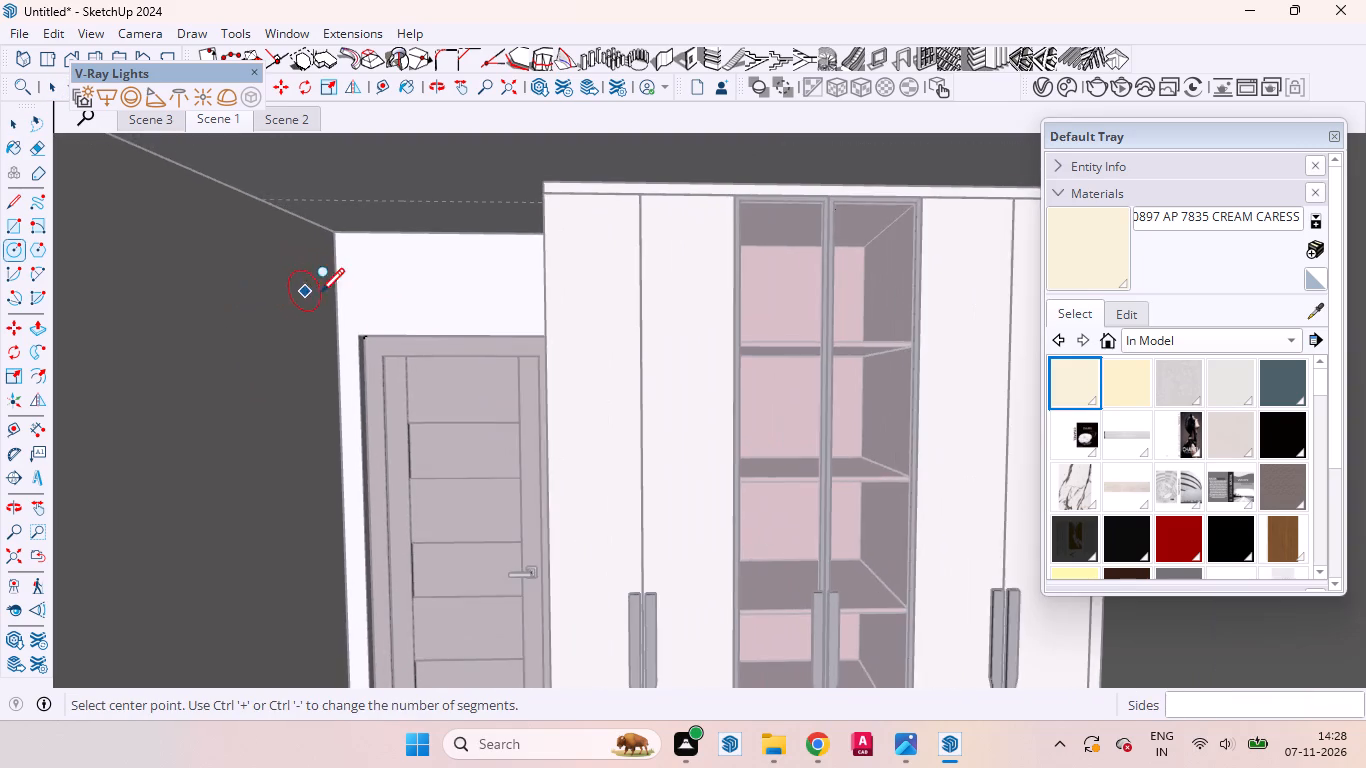
middle_click_drag(325, 291, 366, 192)
scroll(354, 302, "down", 7)
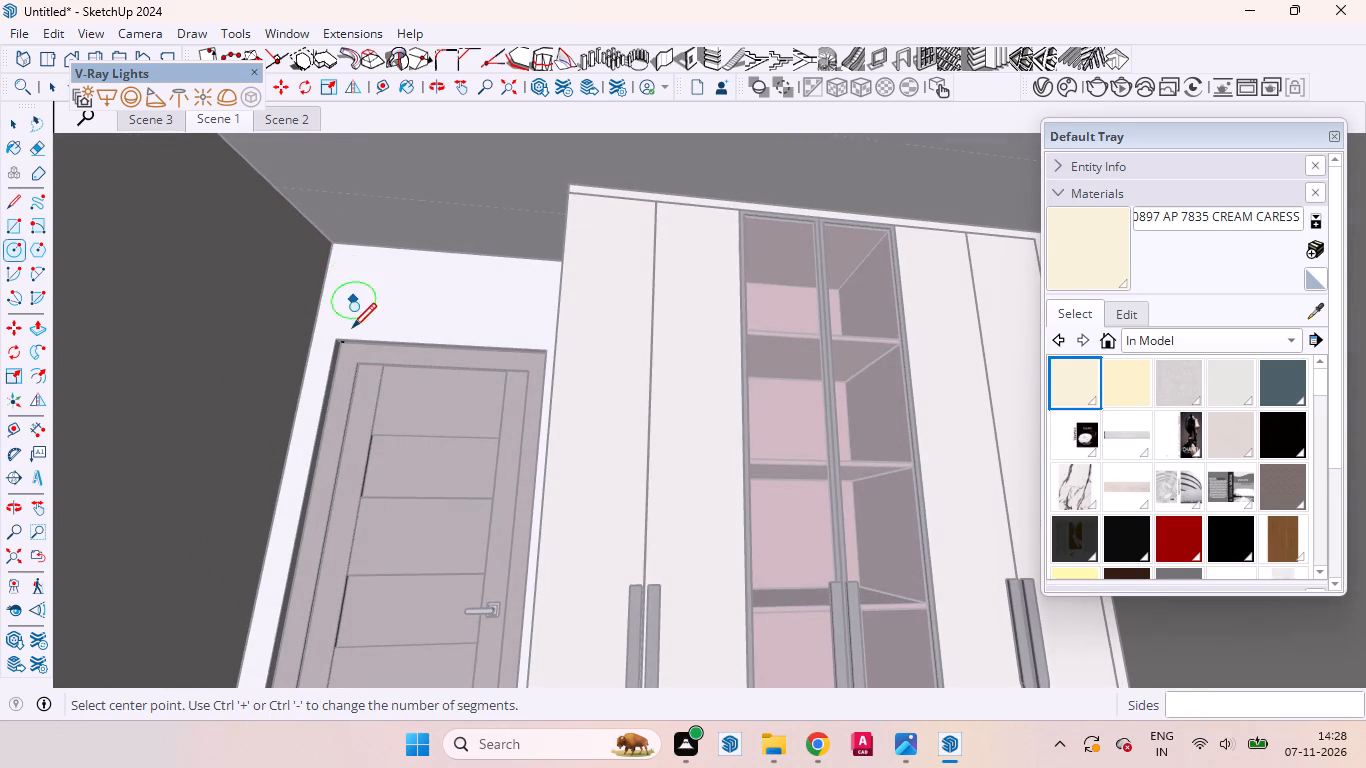
scroll(367, 350, "down", 2)
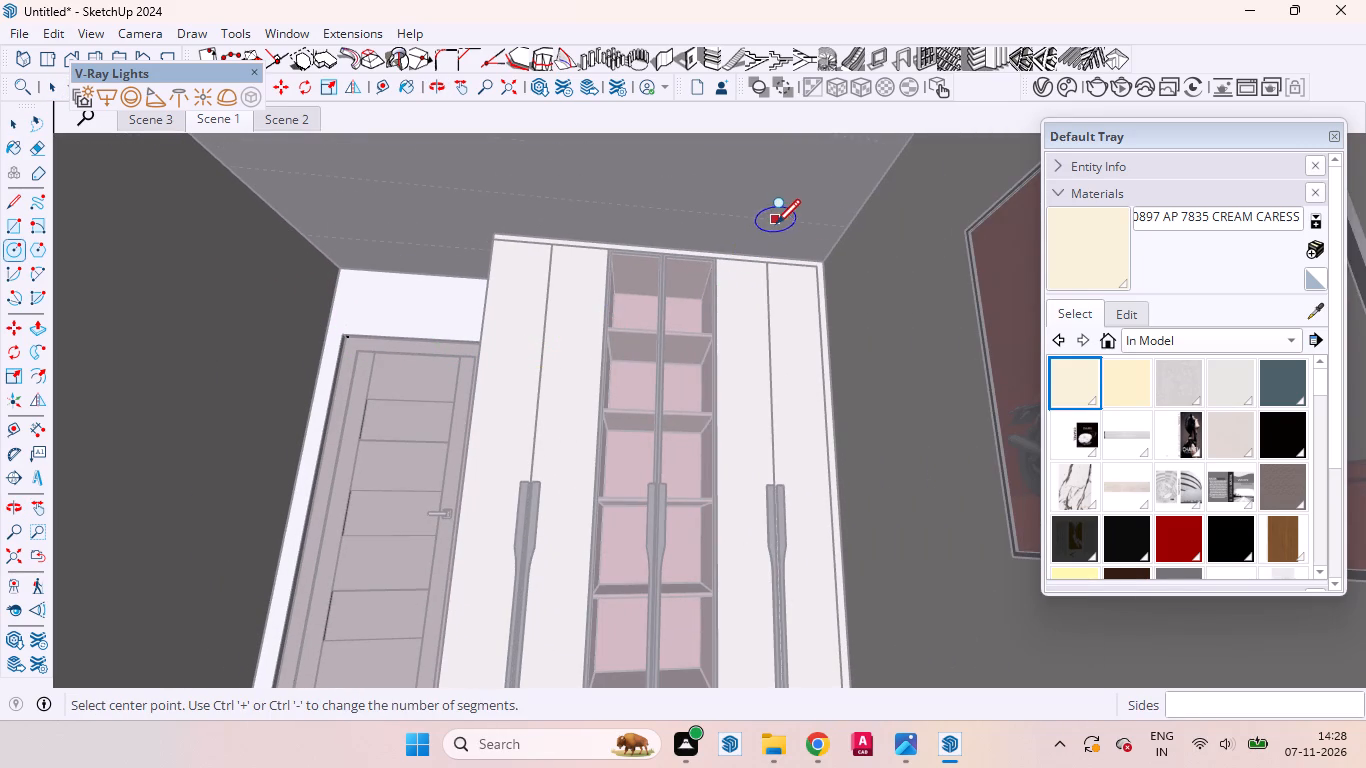
middle_click_drag(776, 221, 754, 128)
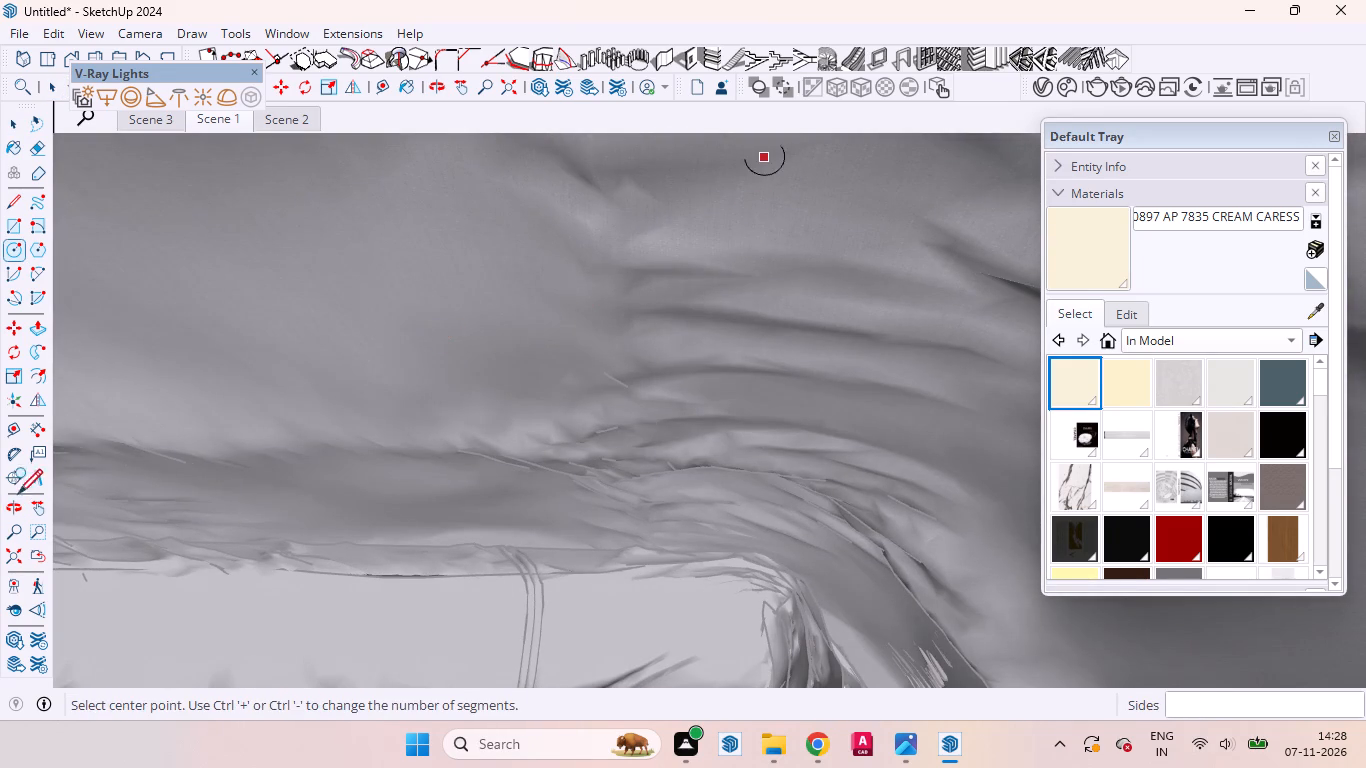
left_click(38, 548)
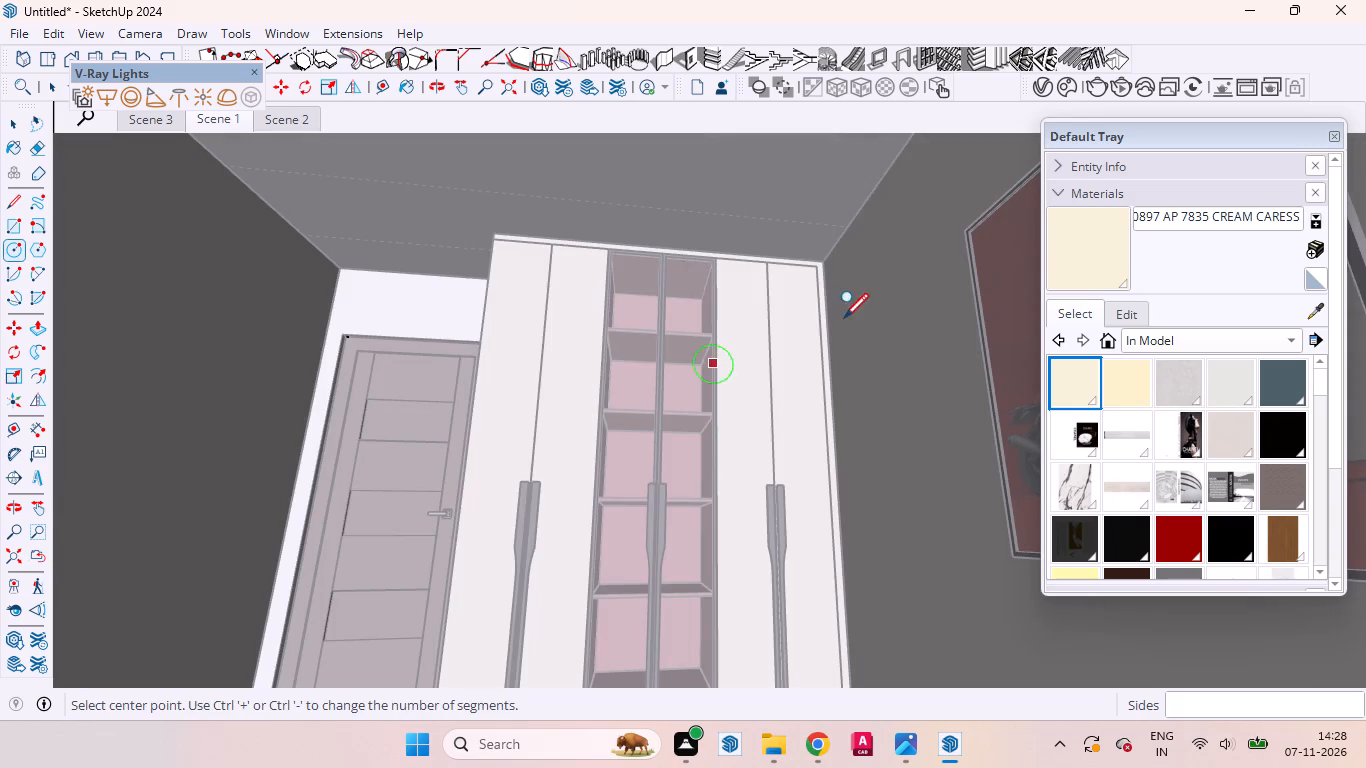
left_click(780, 221)
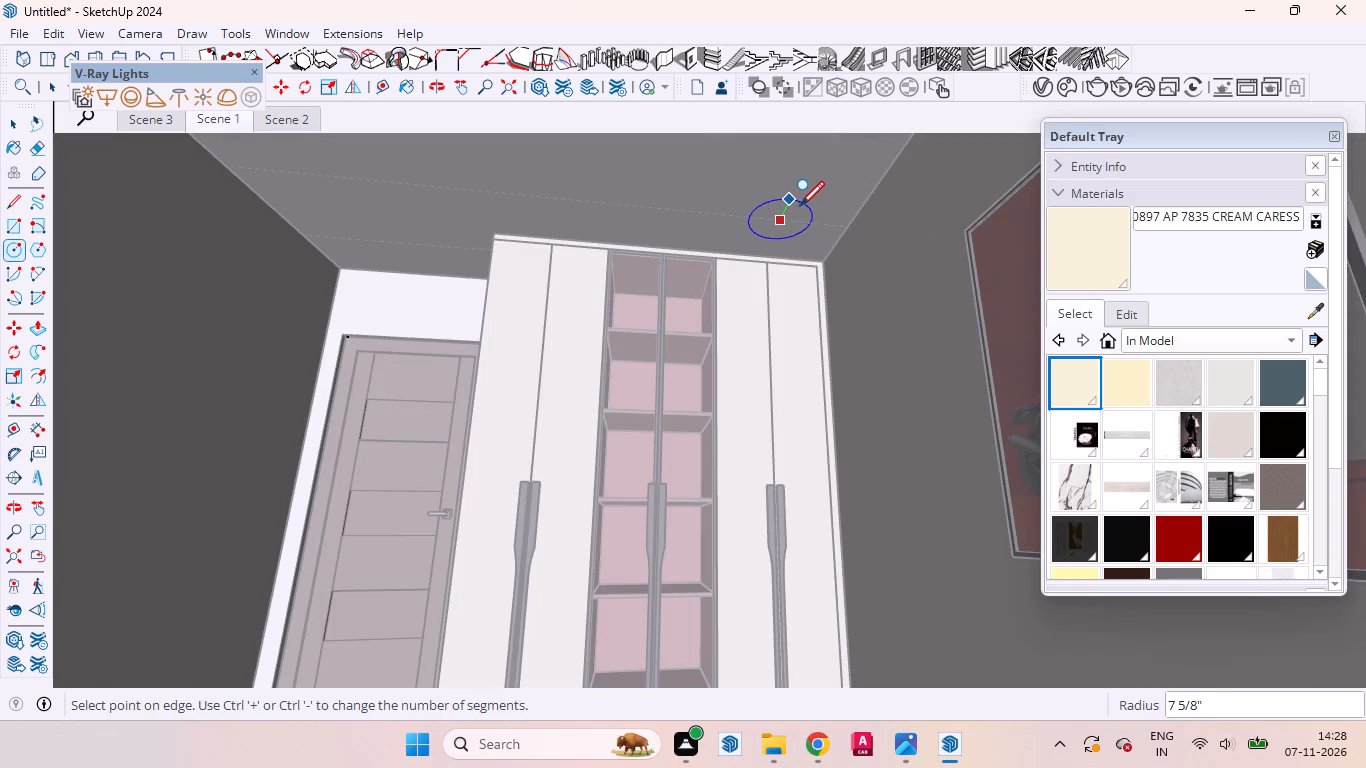
scroll(784, 216, "up", 13)
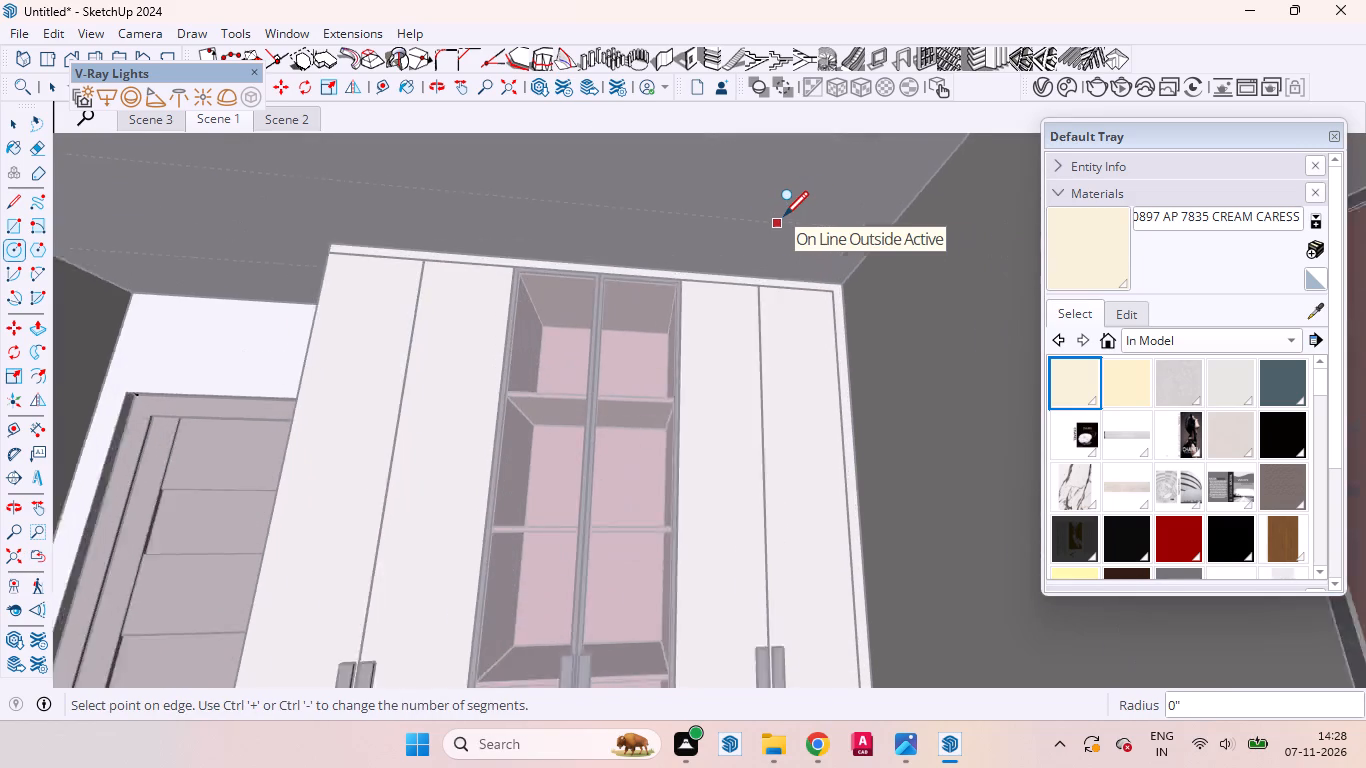
scroll(784, 214, "up", 11)
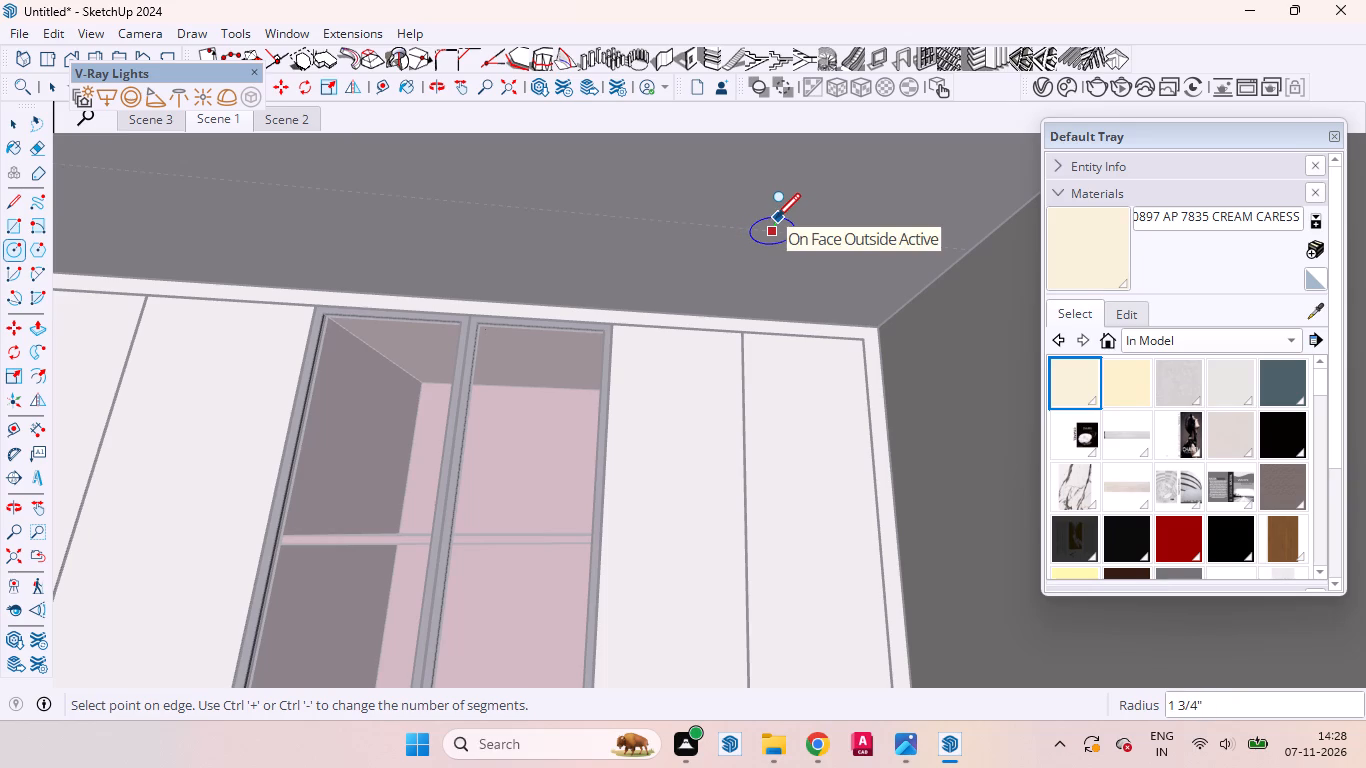
left_click(776, 216)
middle_click_drag(760, 303, 735, 304)
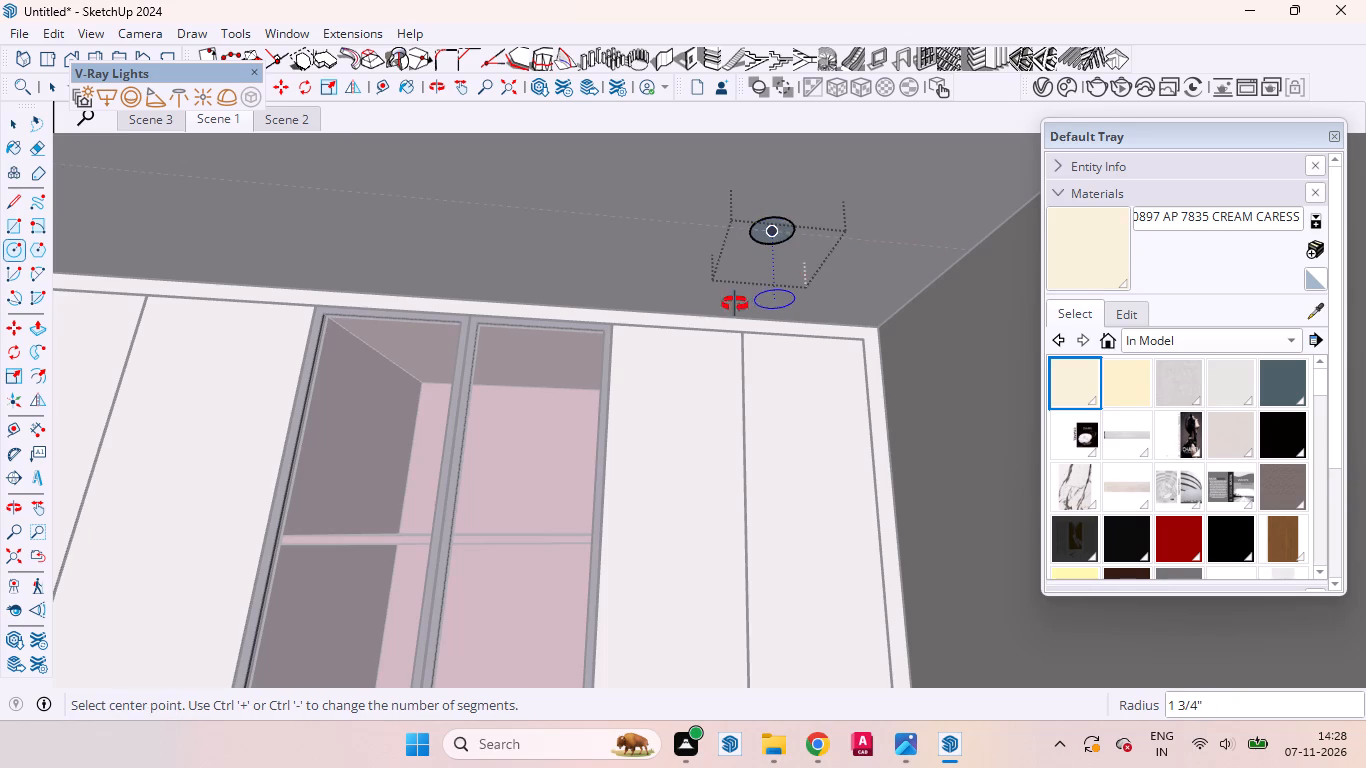
middle_click_drag(735, 304, 714, 316)
Extrude the ceiling circle 12 mm downward into a disc with Push/Pull.
key("space")
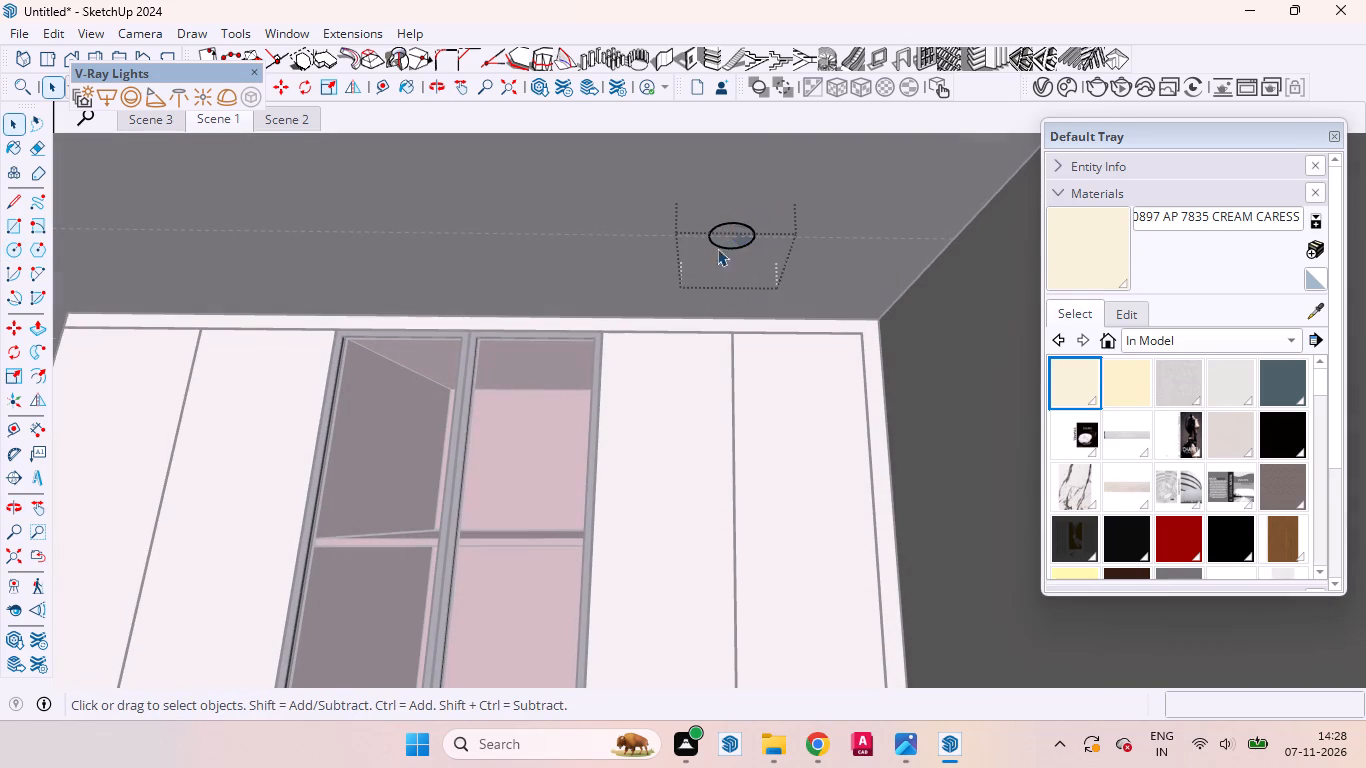
scroll(725, 250, "up", 11)
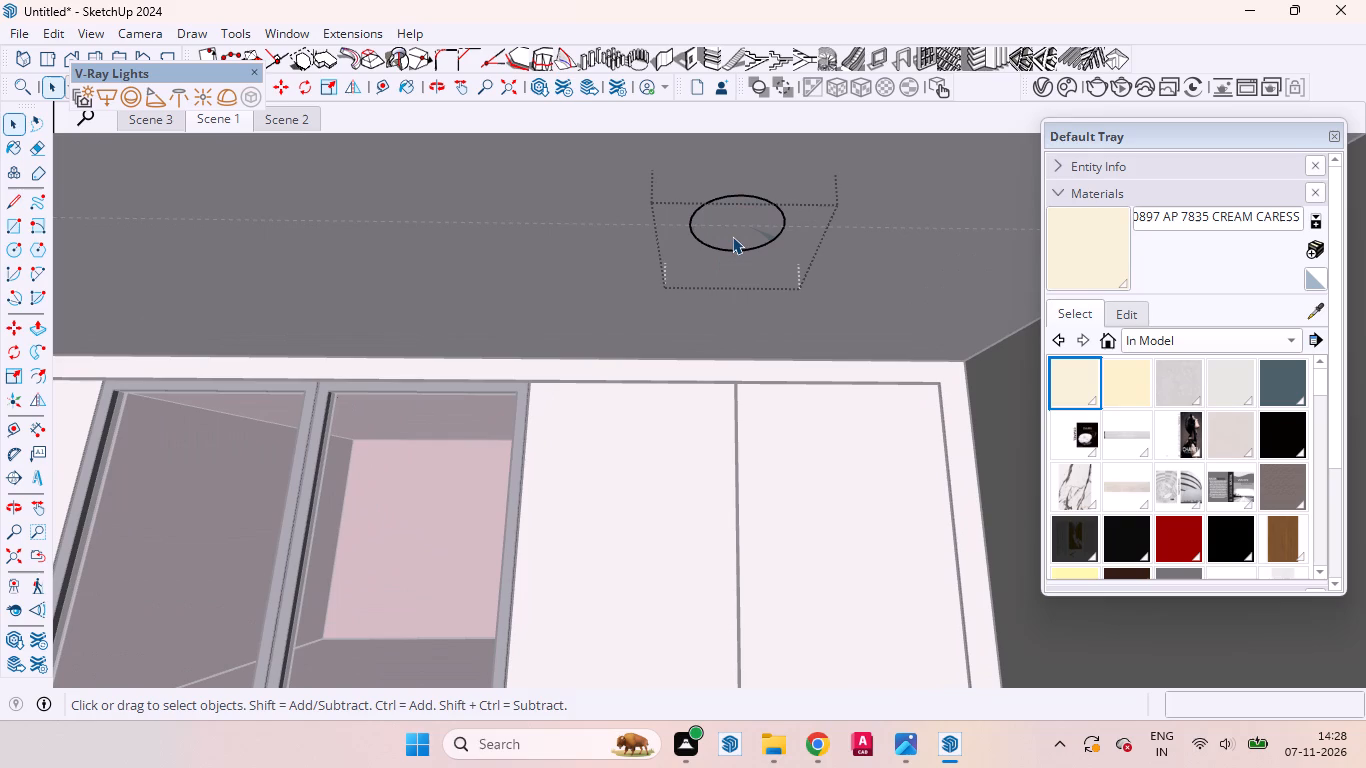
key("p")
left_click_drag(731, 221, 730, 231)
key("1")
key("2")
type("mm")
key("Return")
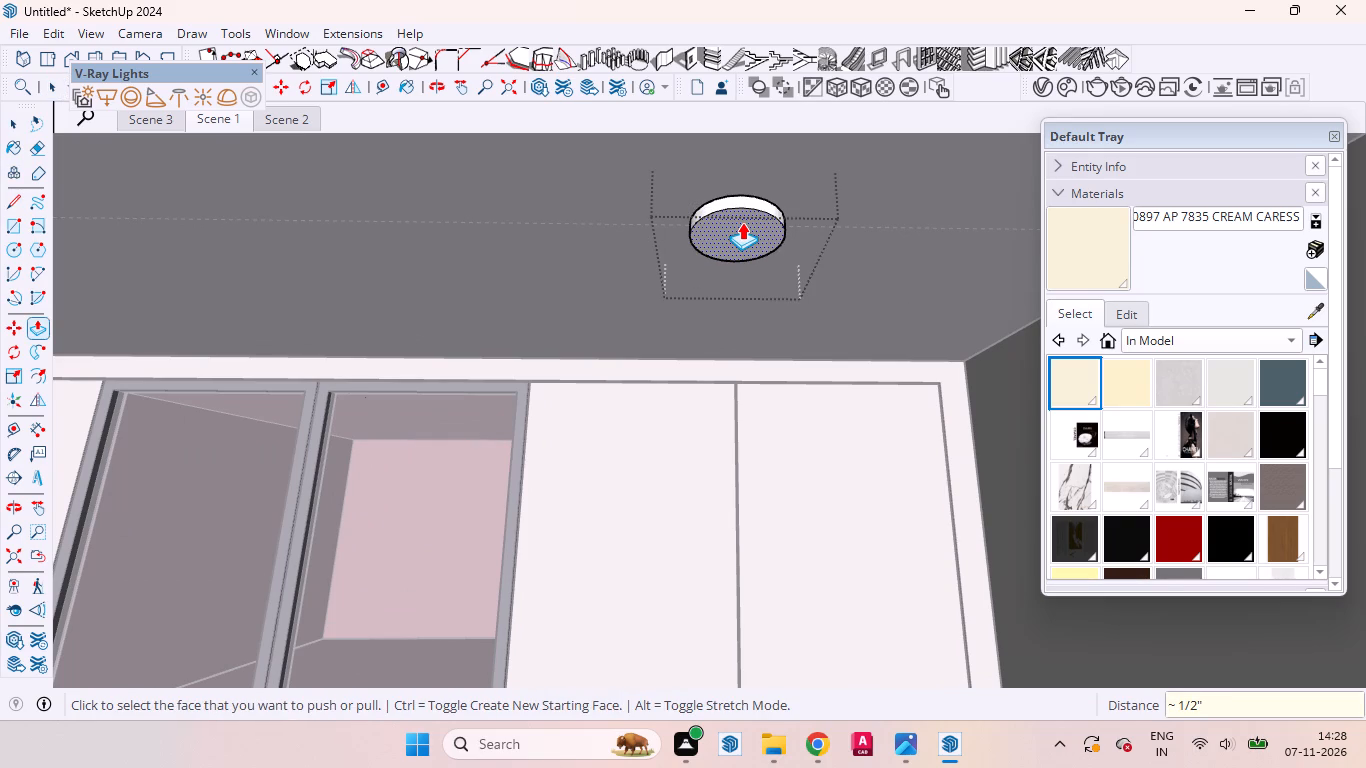
Offset the disc's bottom edge inward to form a rim and recess the inner face 6 mm.
key("f")
left_click(702, 223)
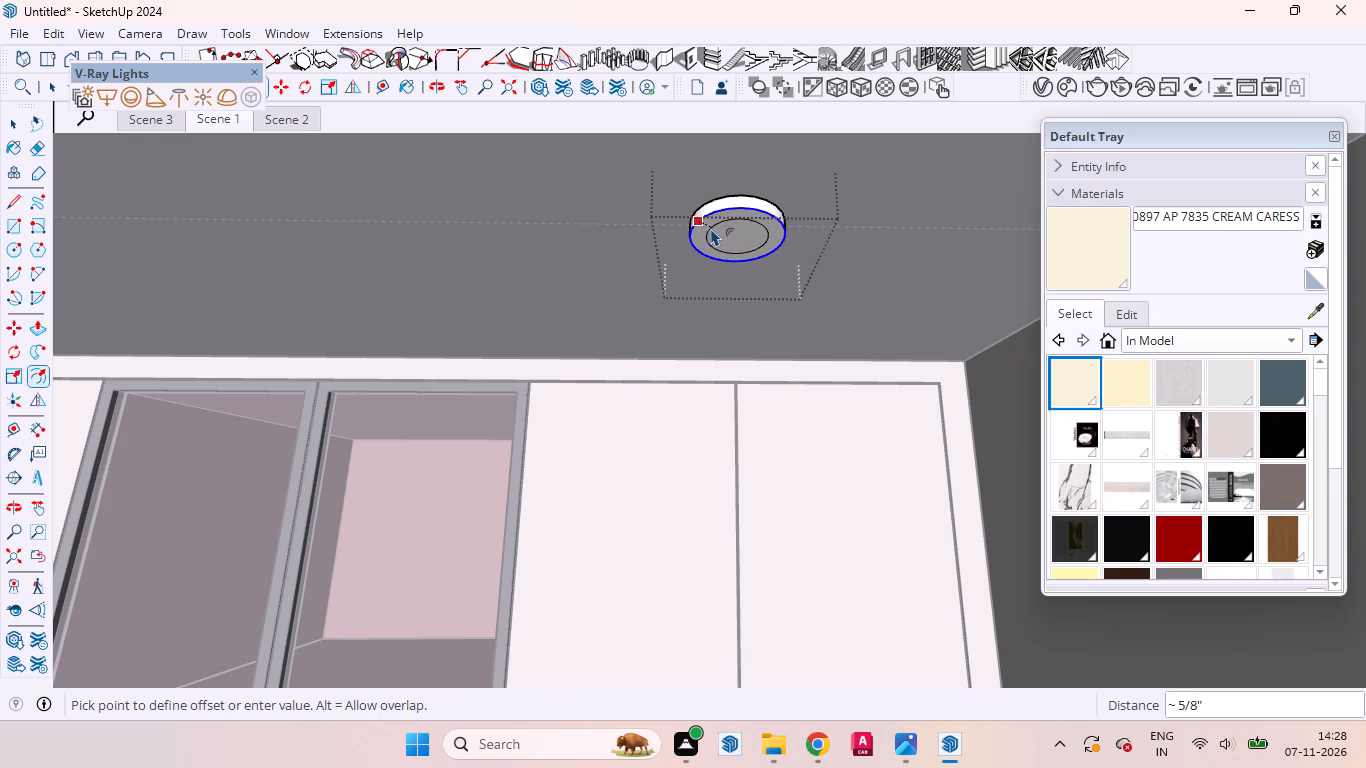
key("space")
left_click(731, 241)
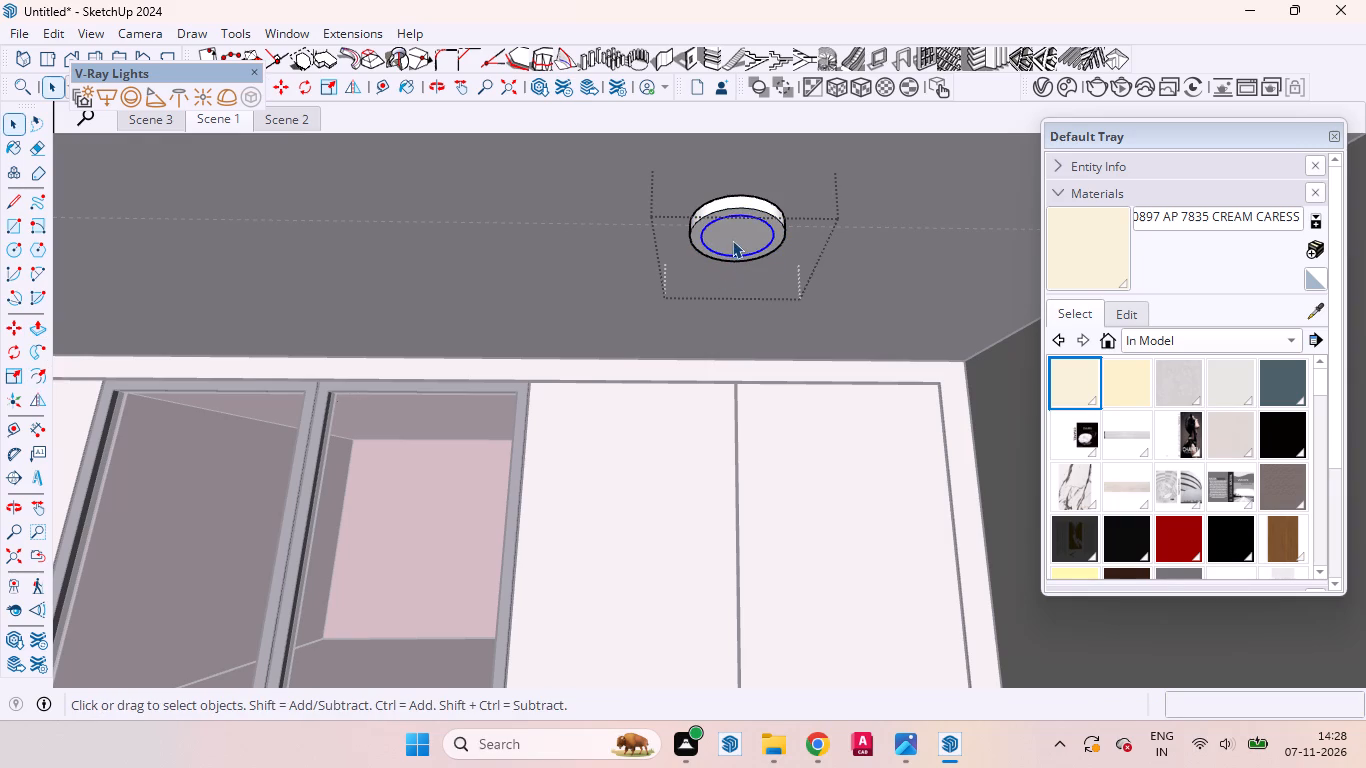
key("p")
left_click(732, 240)
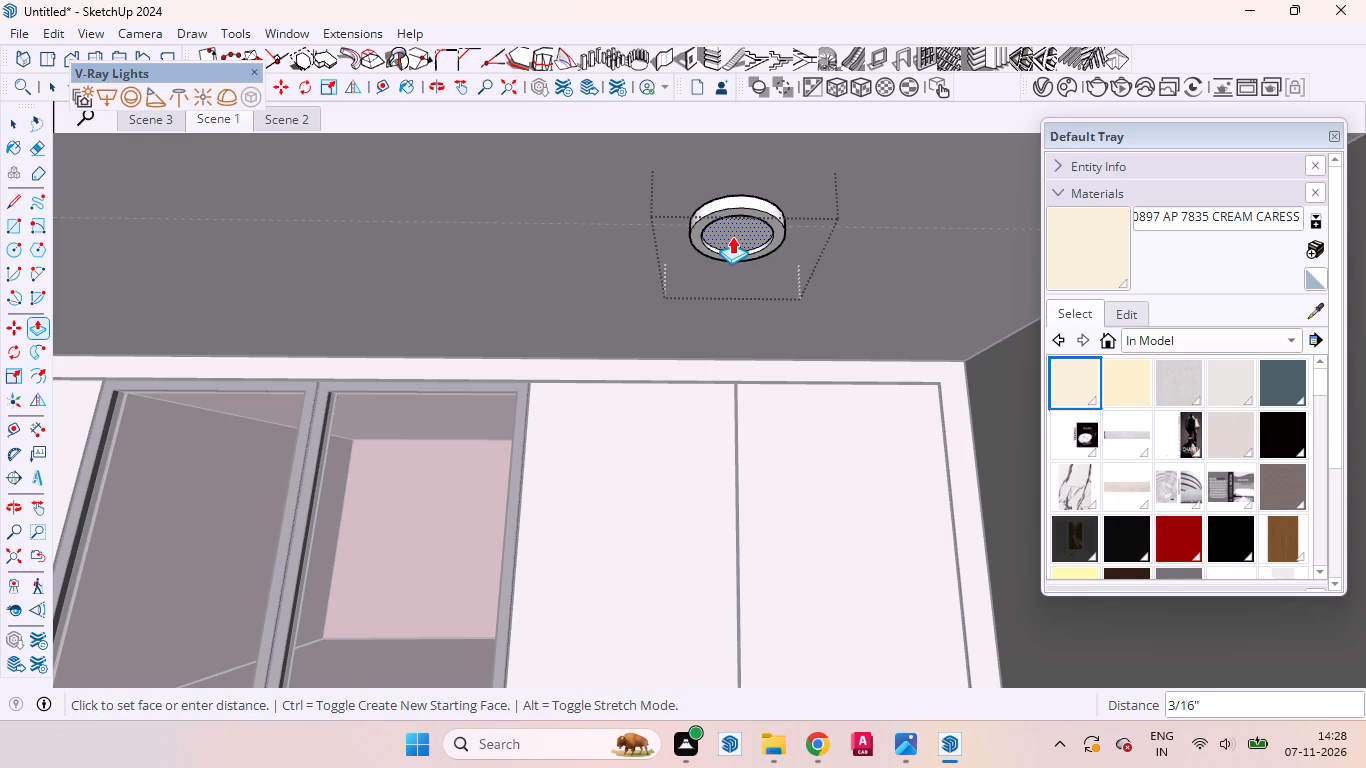
type("6mm")
key("Return")
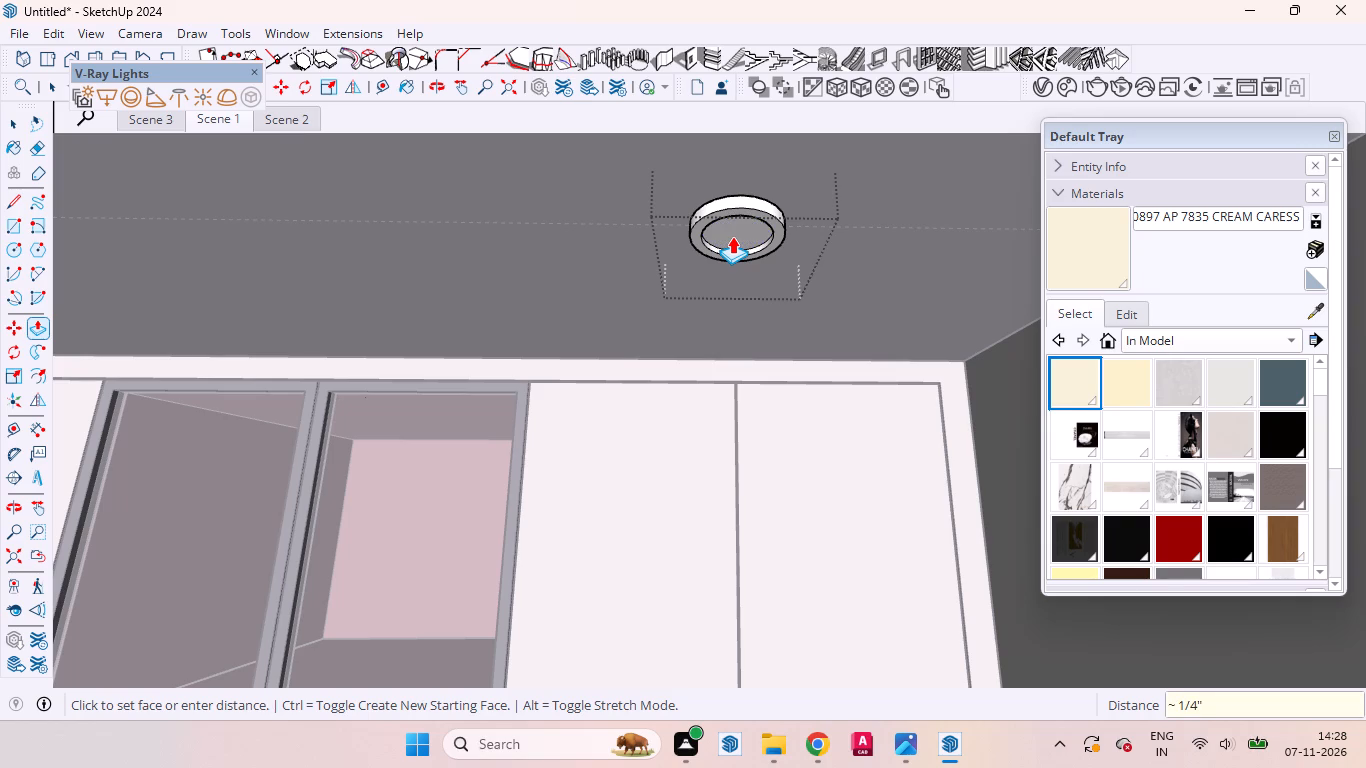
Group the recessed inner face of the ceiling light together with its edge.
key("space")
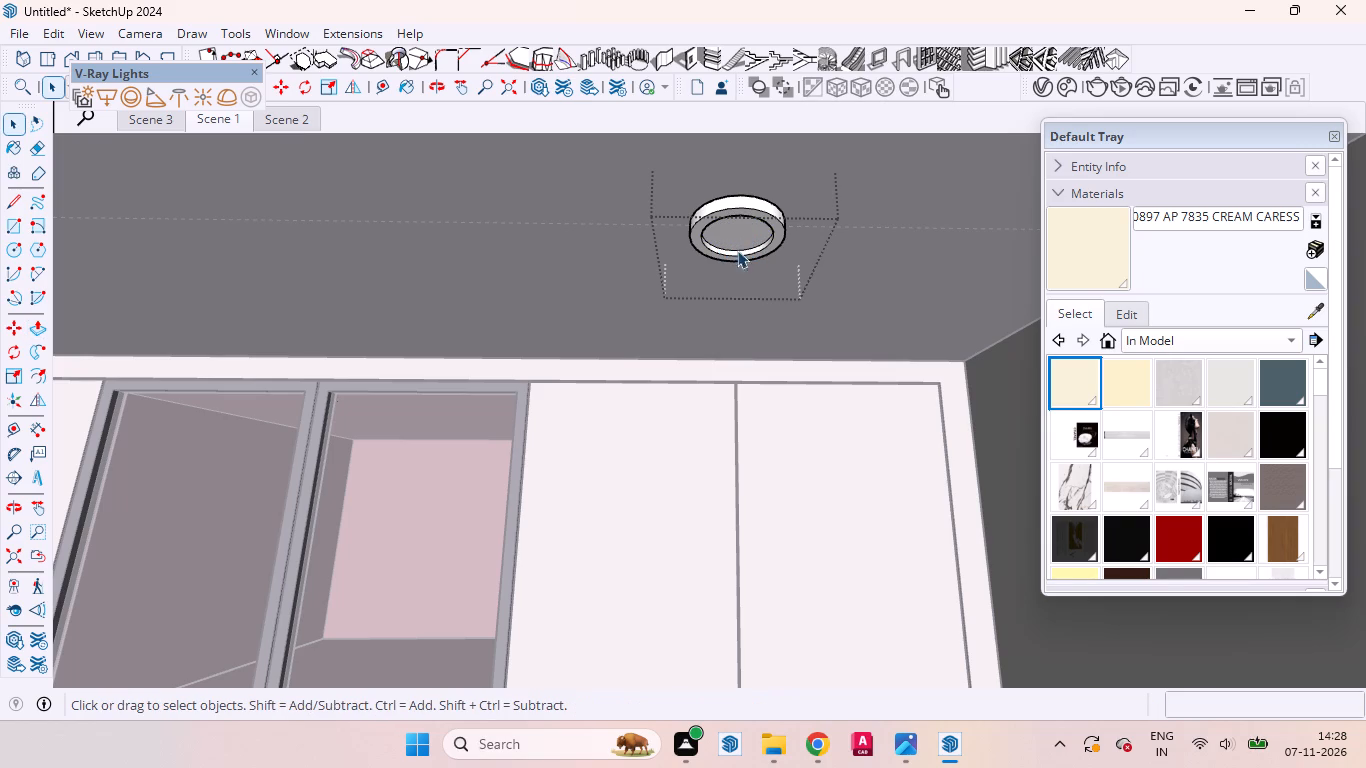
middle_click_drag(715, 269, 718, 206)
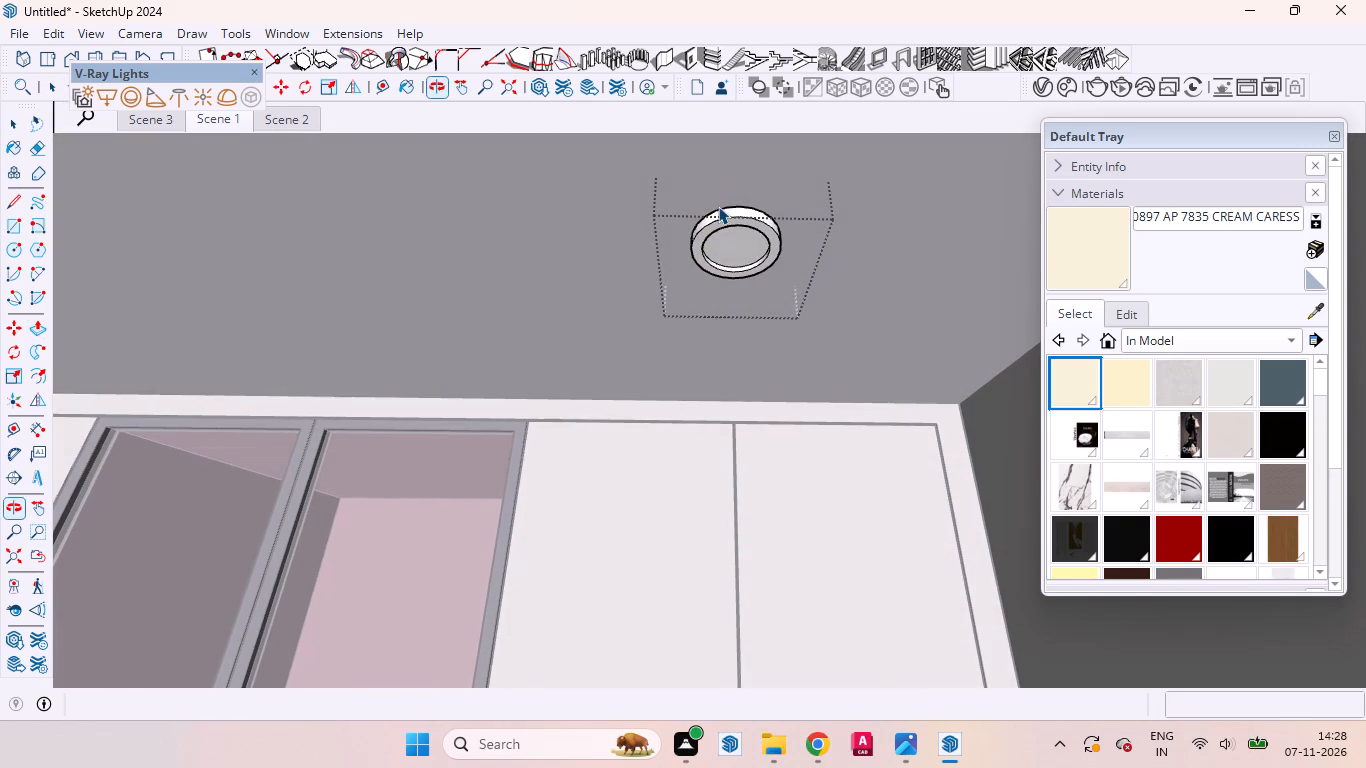
scroll(718, 206, "up", 16)
double_click(743, 265)
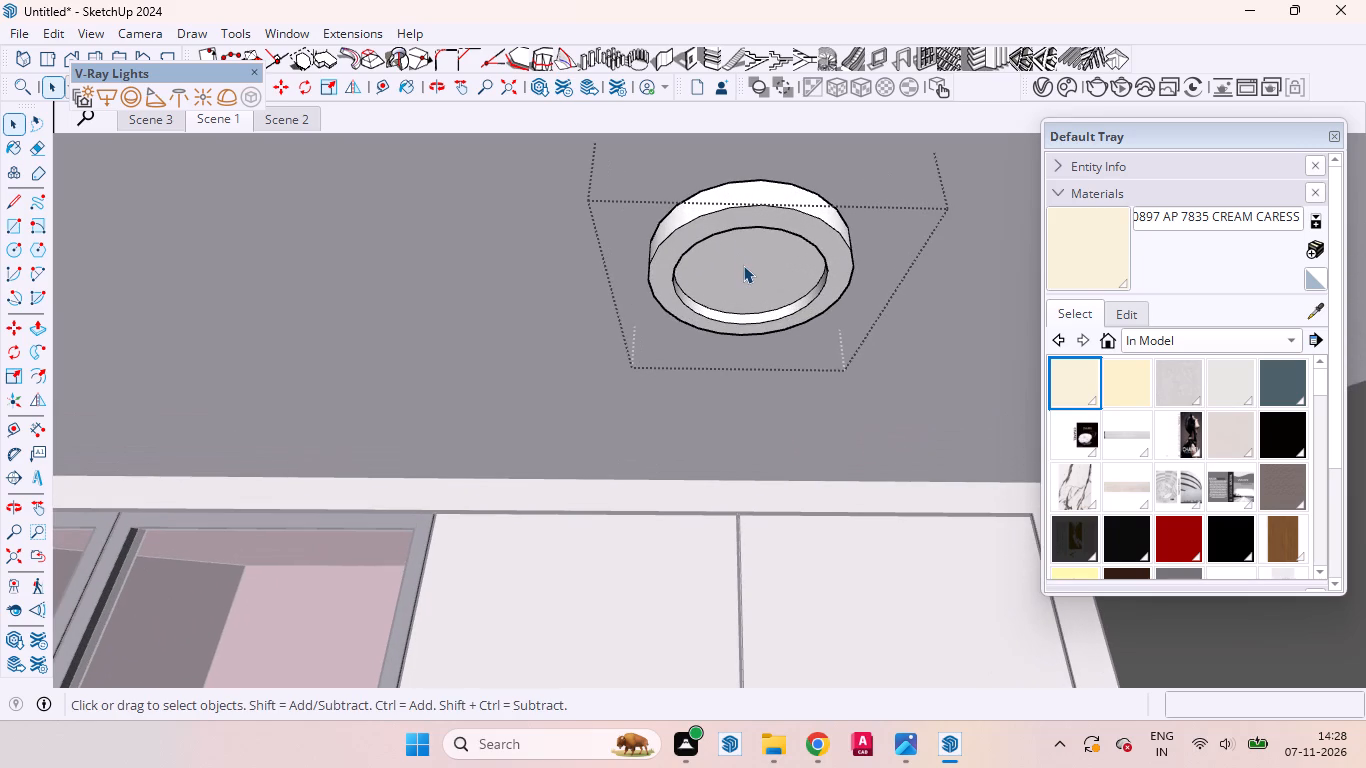
right_click(743, 265)
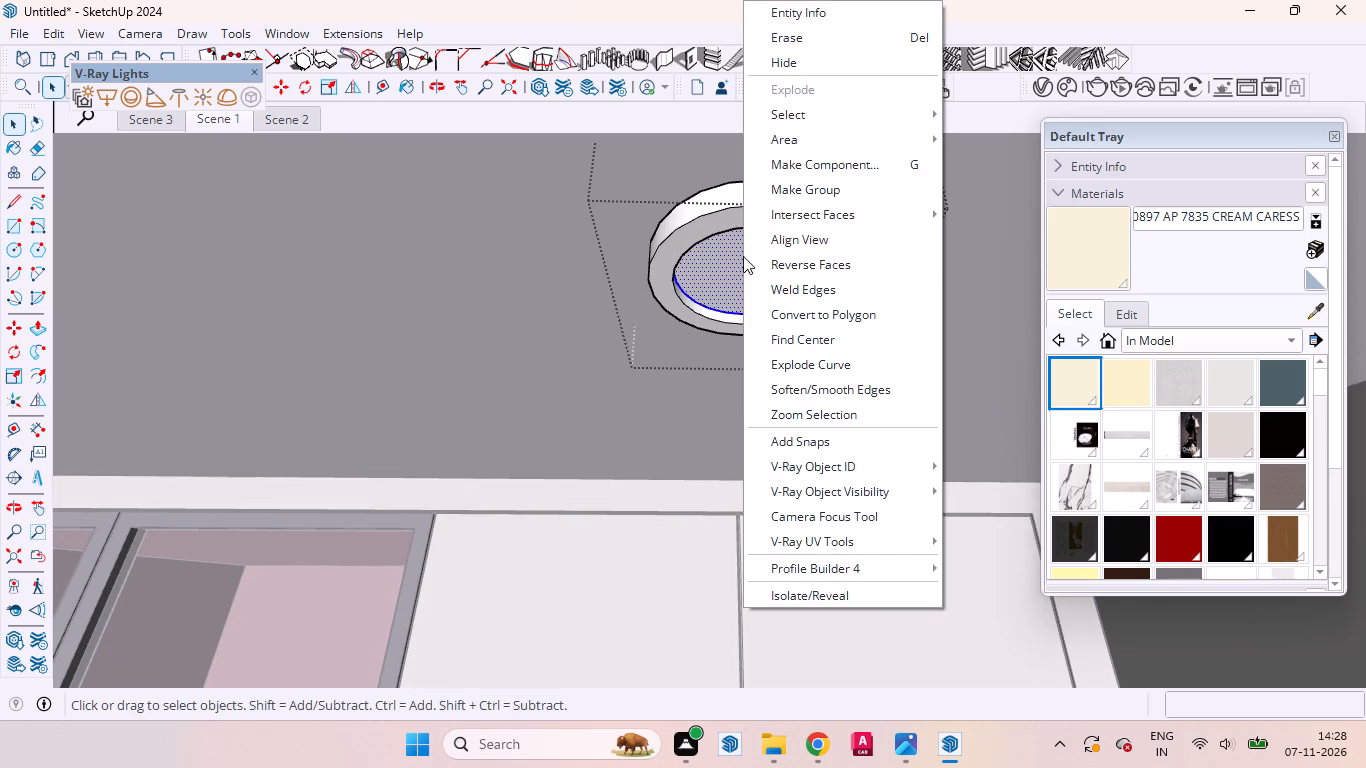
left_click(772, 192)
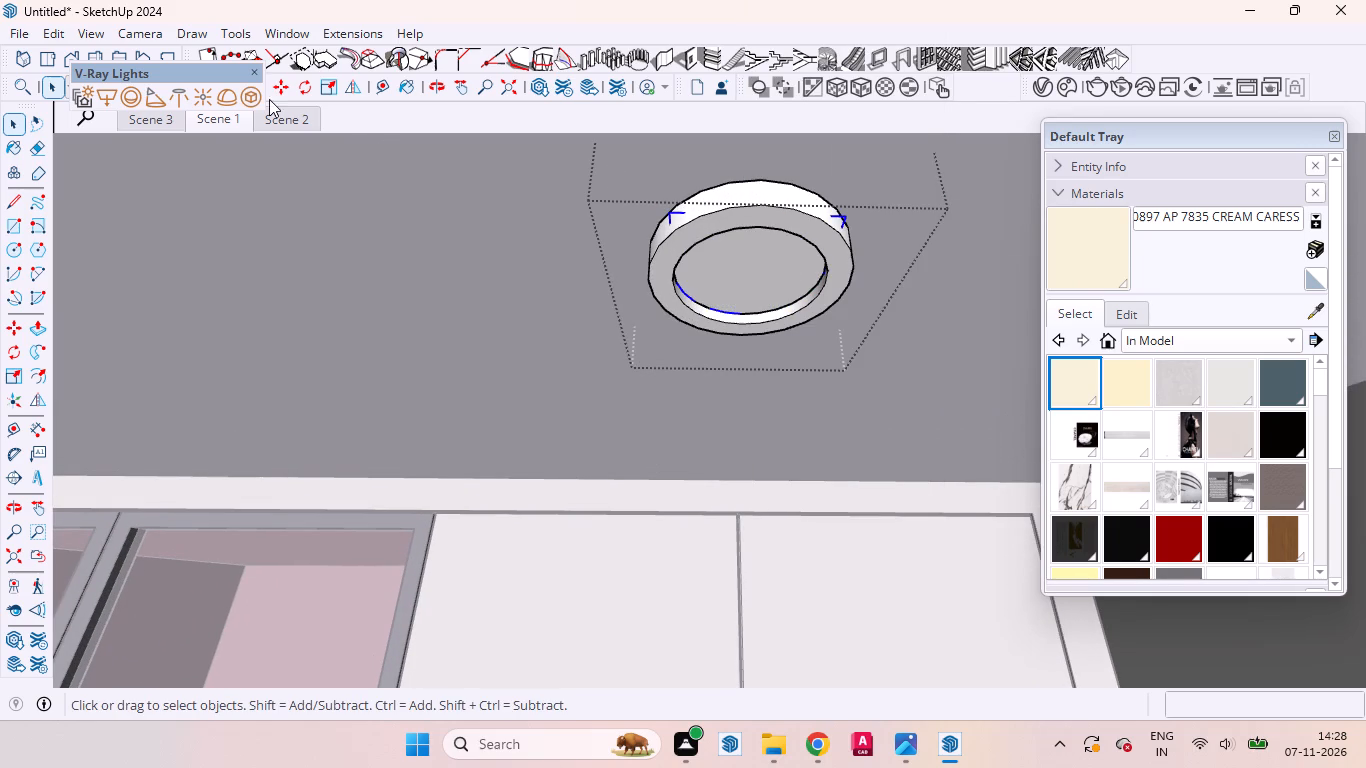
Convert the grouped inner face into a V-Ray mesh light.
left_click(252, 93)
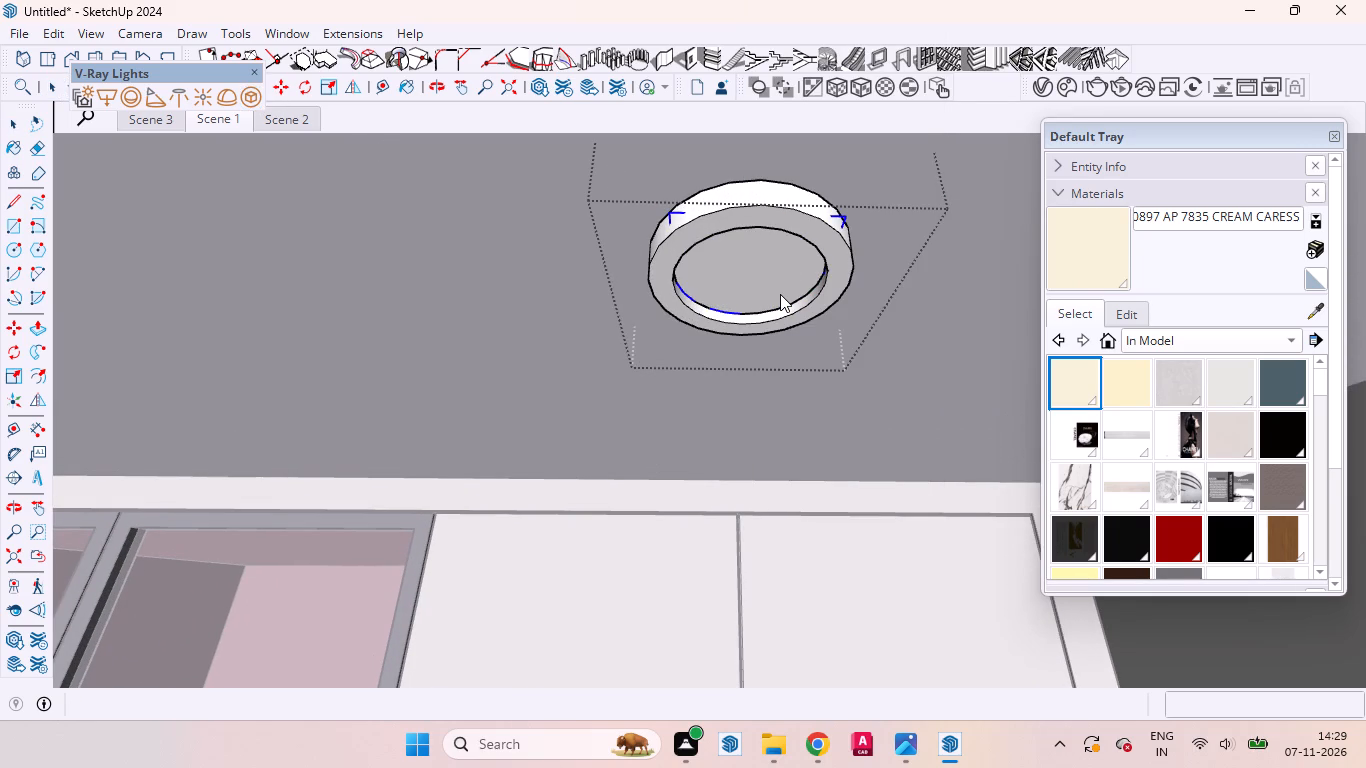
key("space")
left_click(10, 125)
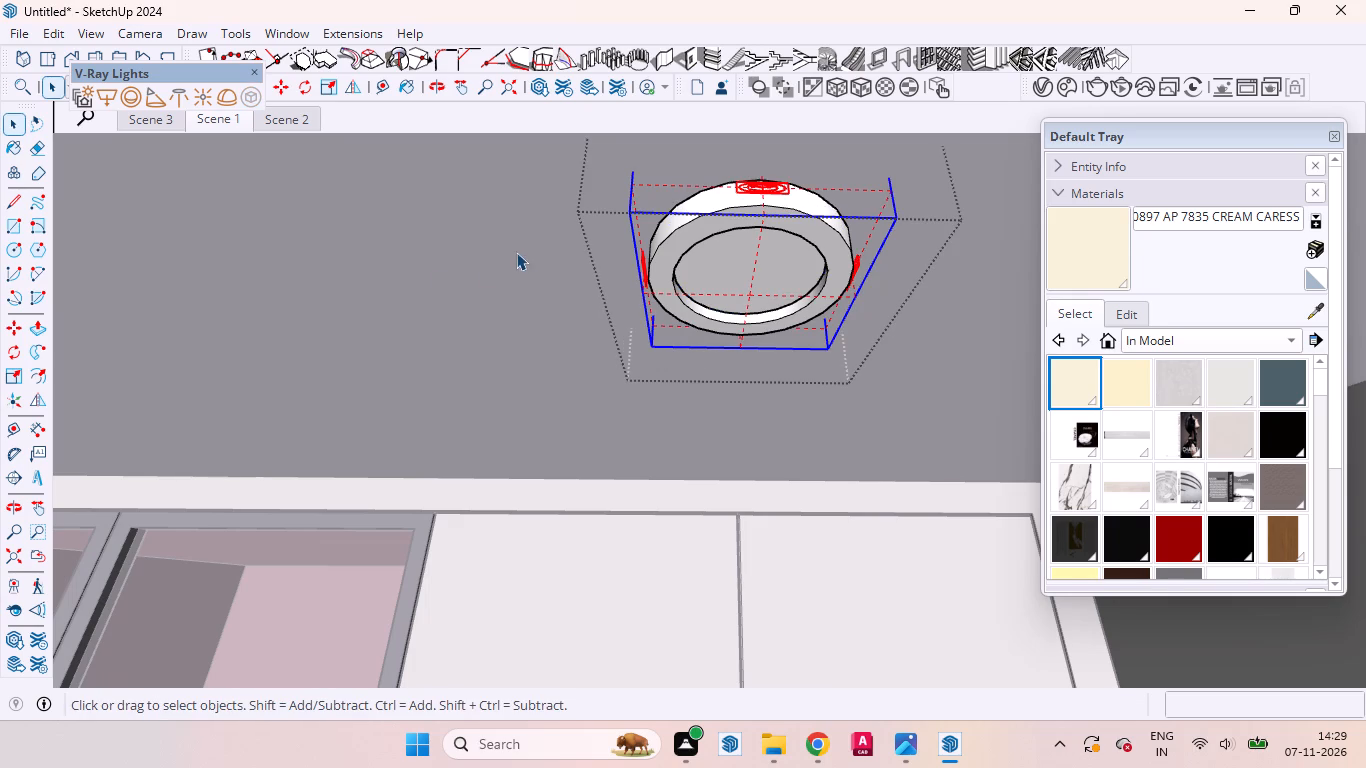
Load cylinder-wide.ies from the ies-lights-pack folder, place a V-Ray IES light at the ceiling light's recess, and leave the group.
left_click(176, 104)
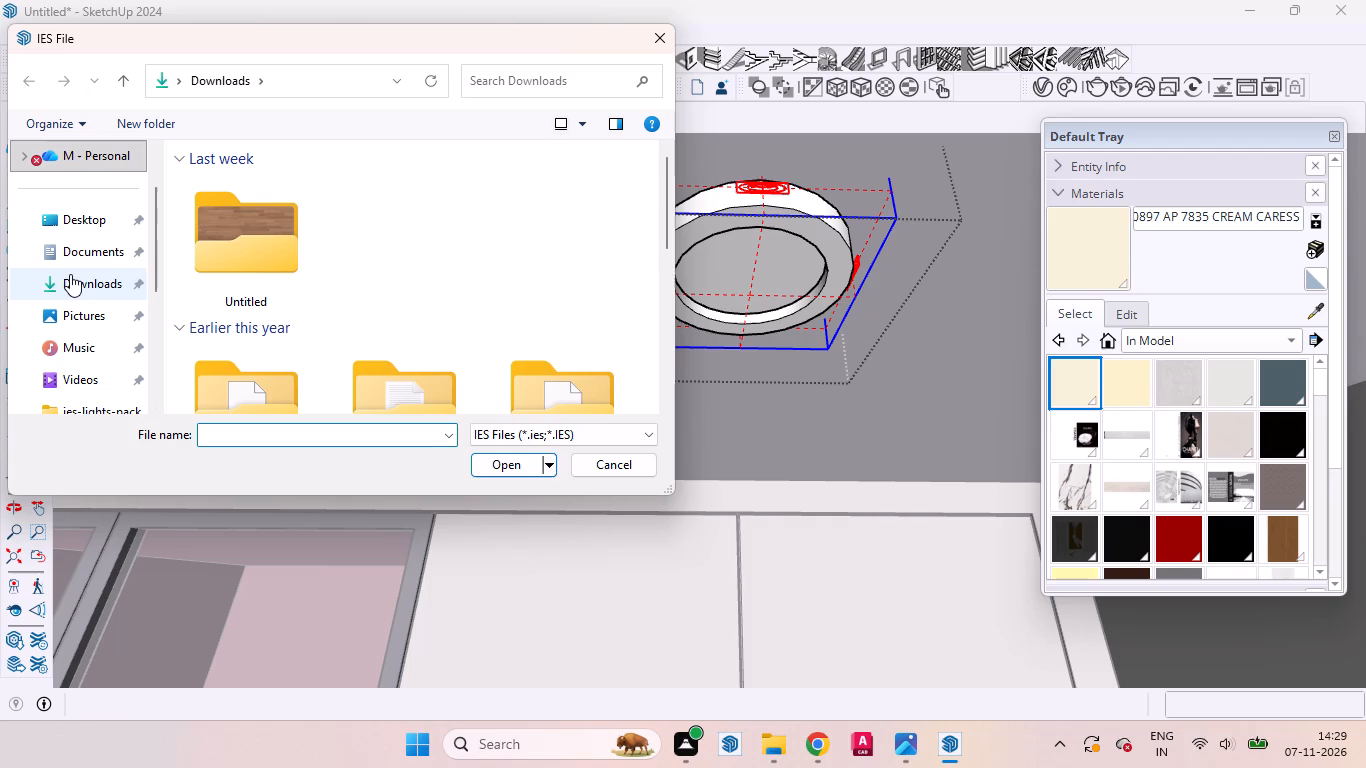
scroll(88, 212, "up", 7)
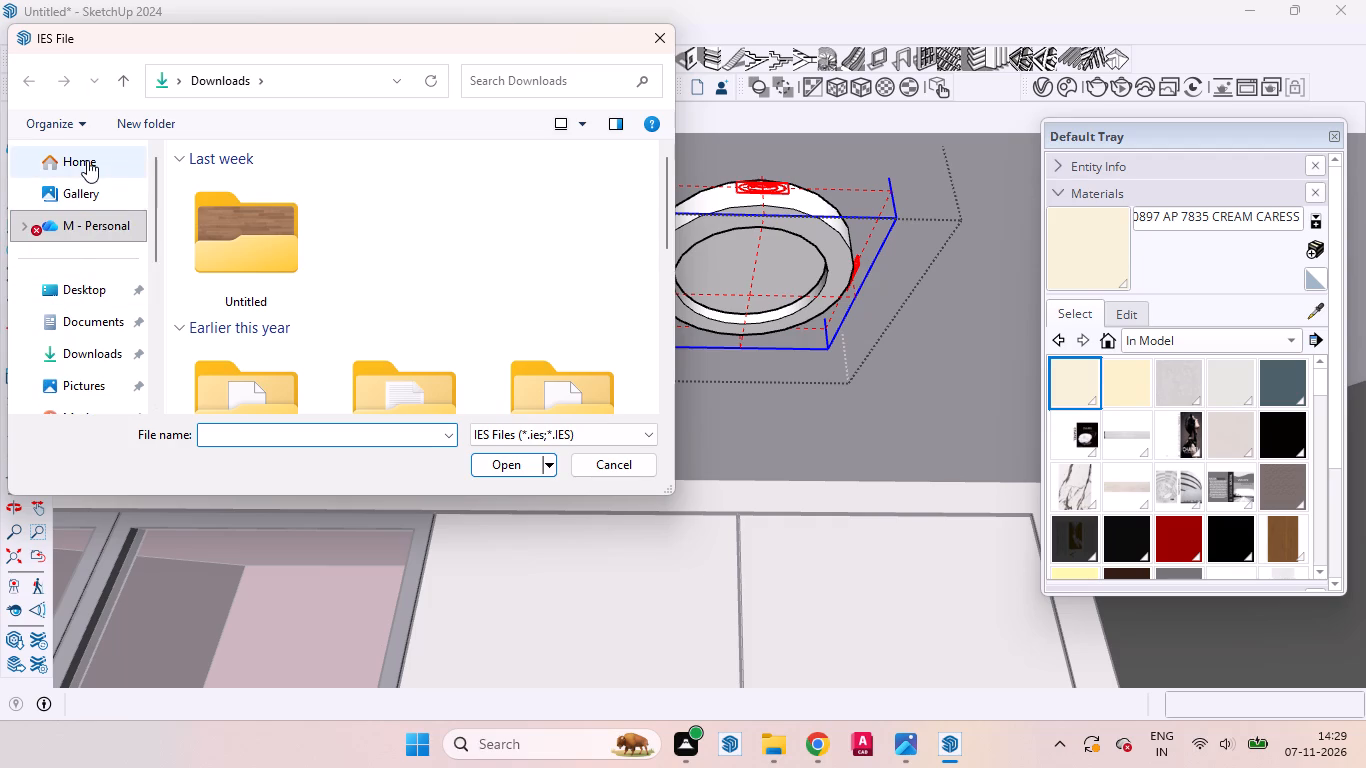
left_click(87, 160)
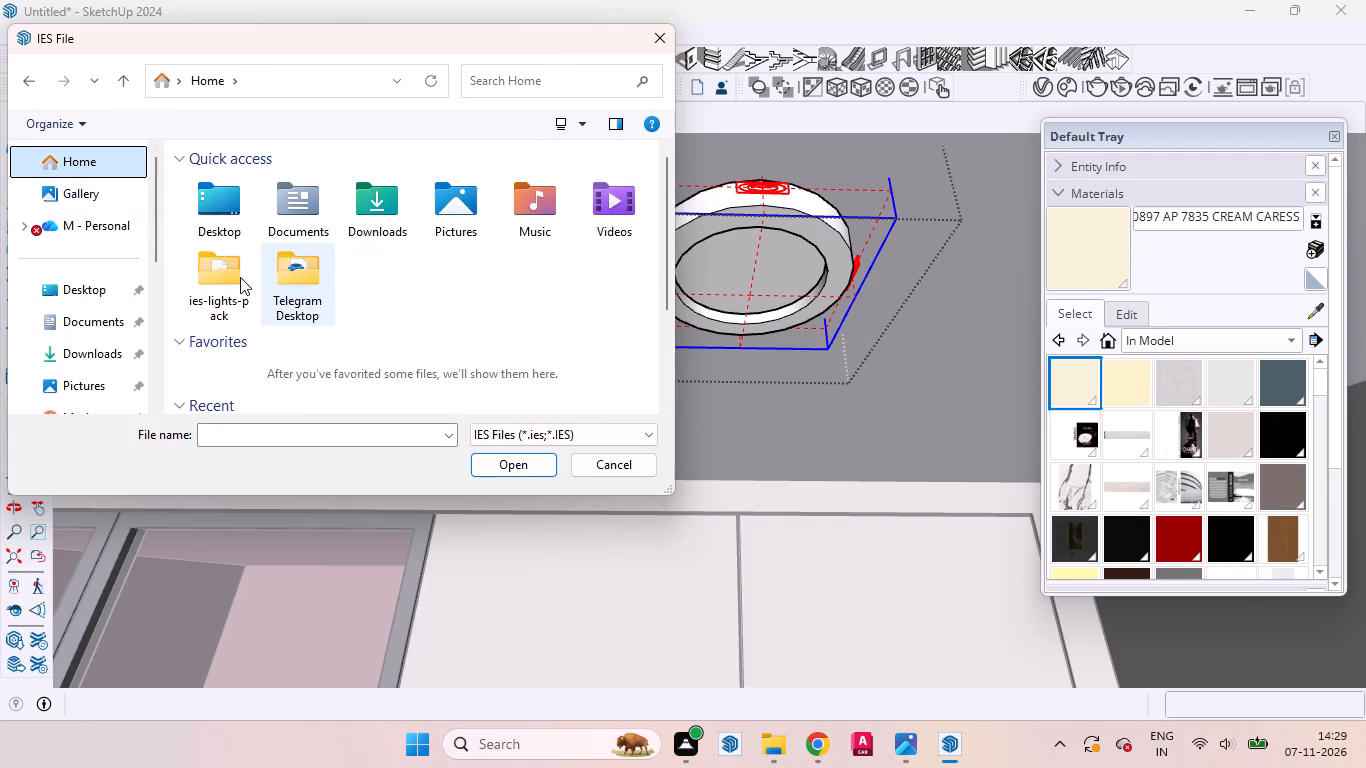
left_click(204, 286)
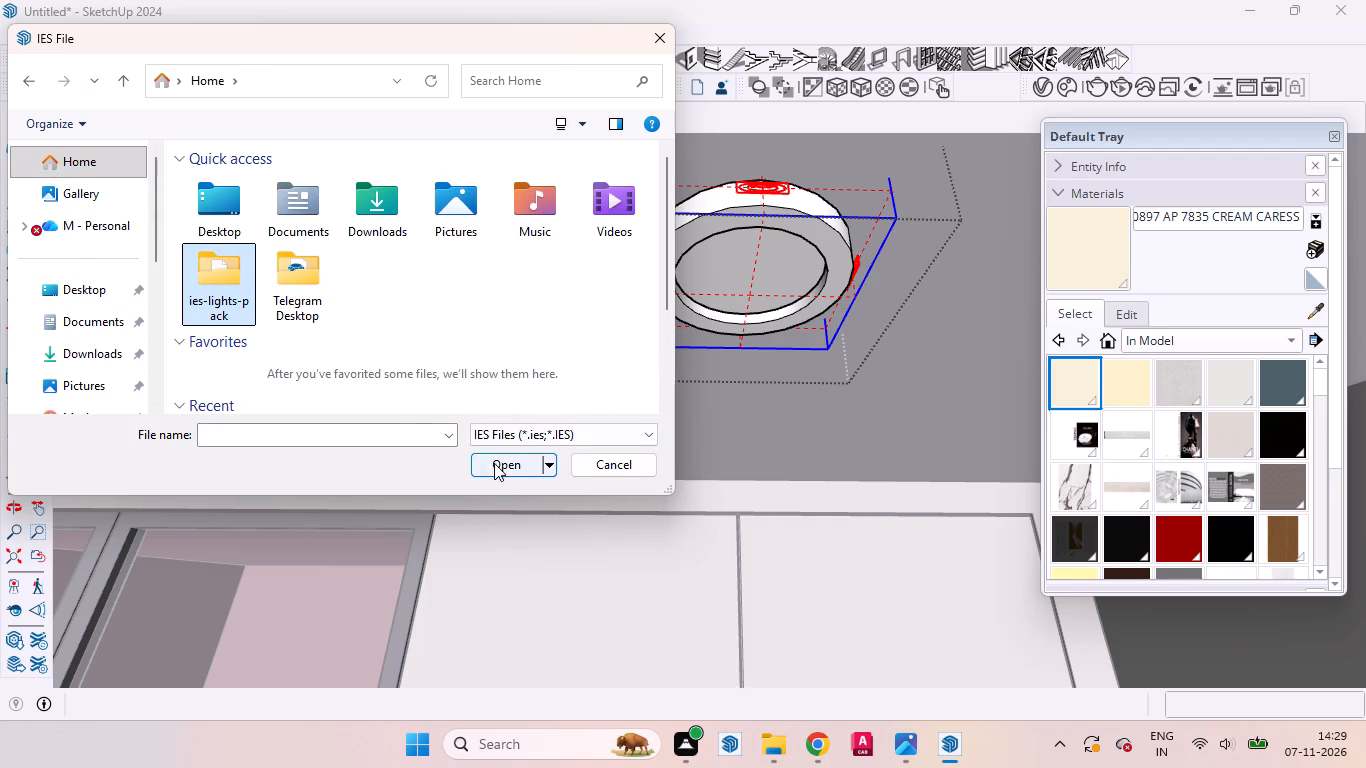
double_click(233, 294)
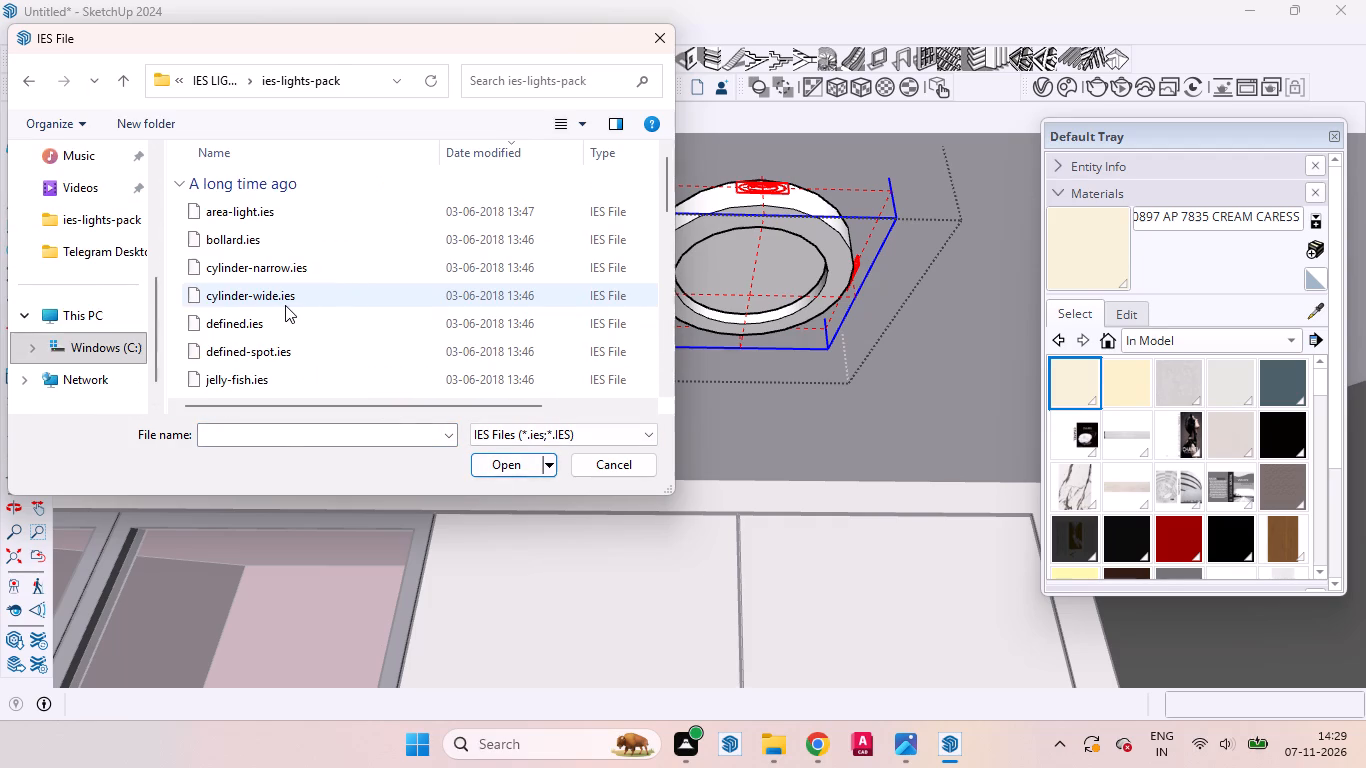
left_click(284, 302)
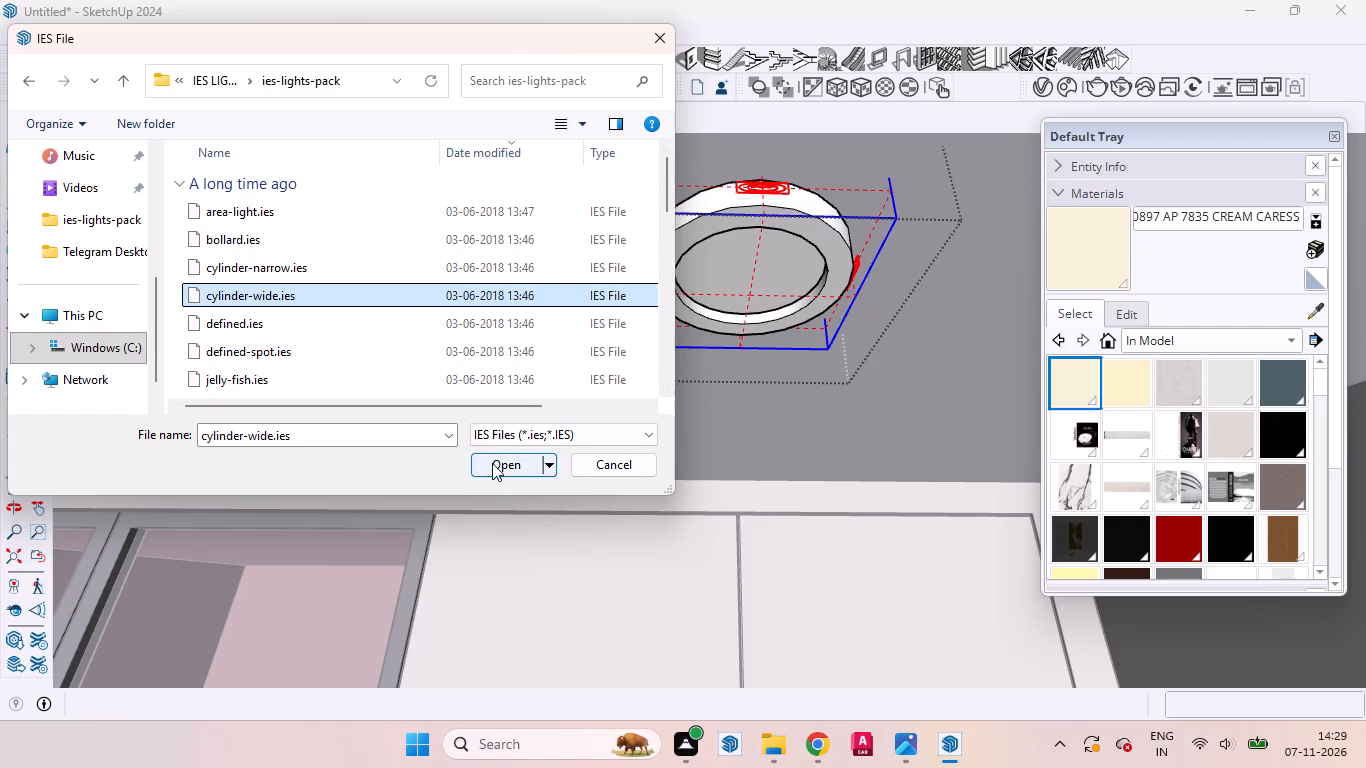
left_click(494, 463)
scroll(742, 292, "up", 4)
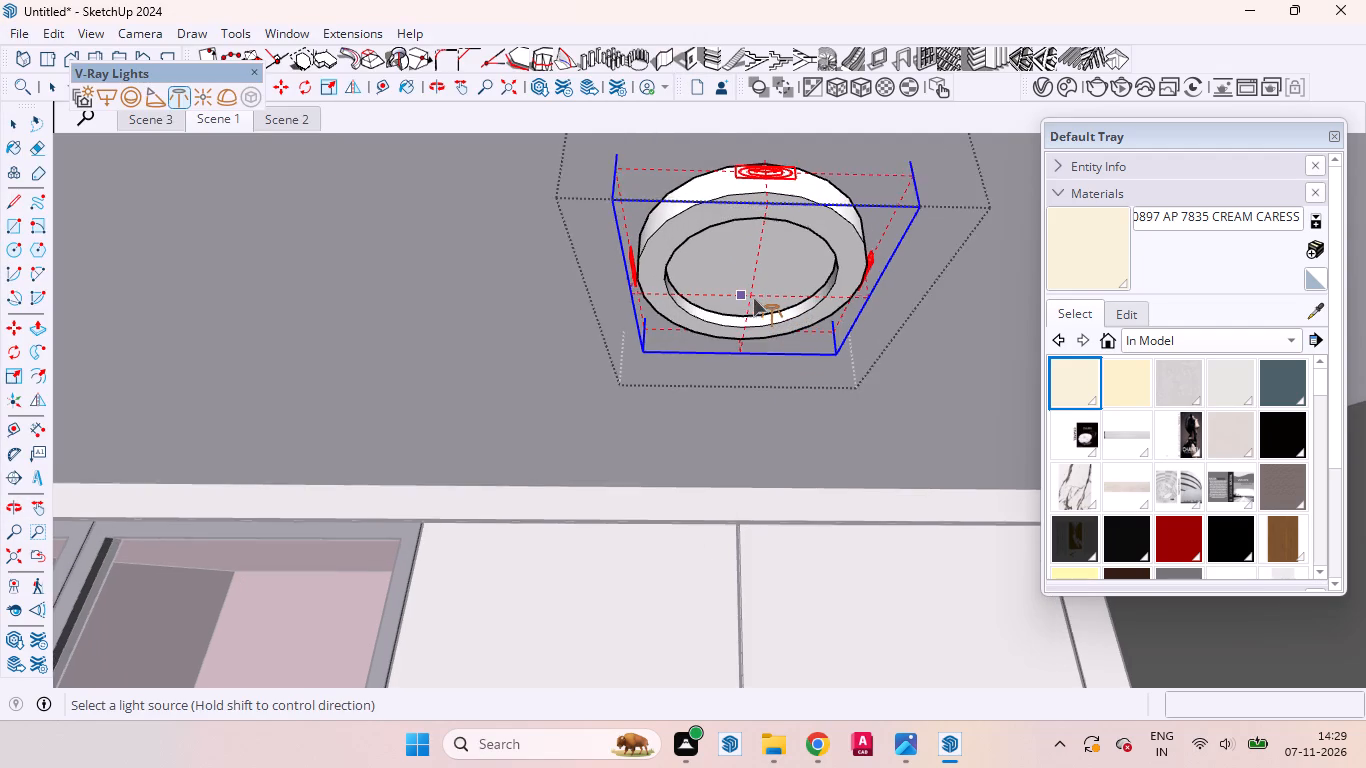
scroll(753, 298, "up", 7)
left_click(757, 298)
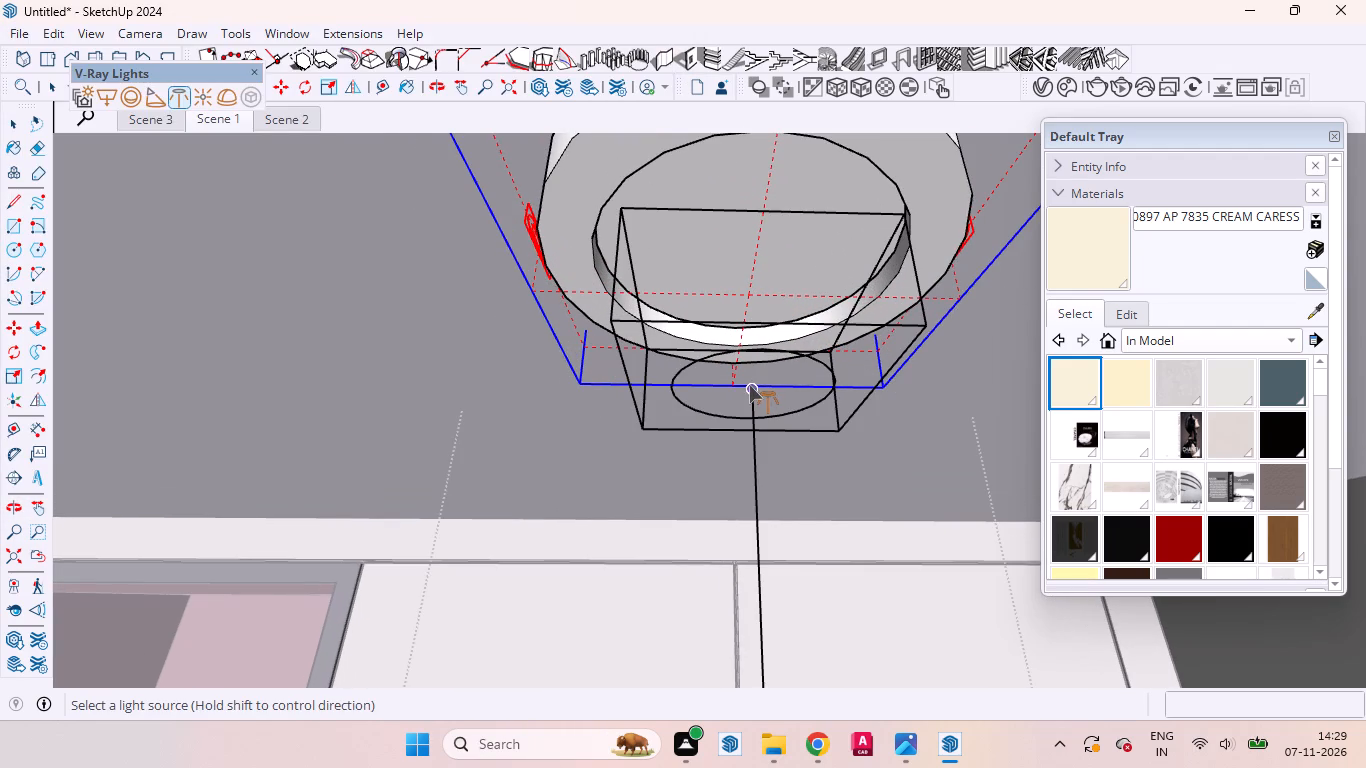
key("space")
scroll(686, 385, "down", 14)
scroll(731, 284, "up", 1)
scroll(731, 284, "down", 8)
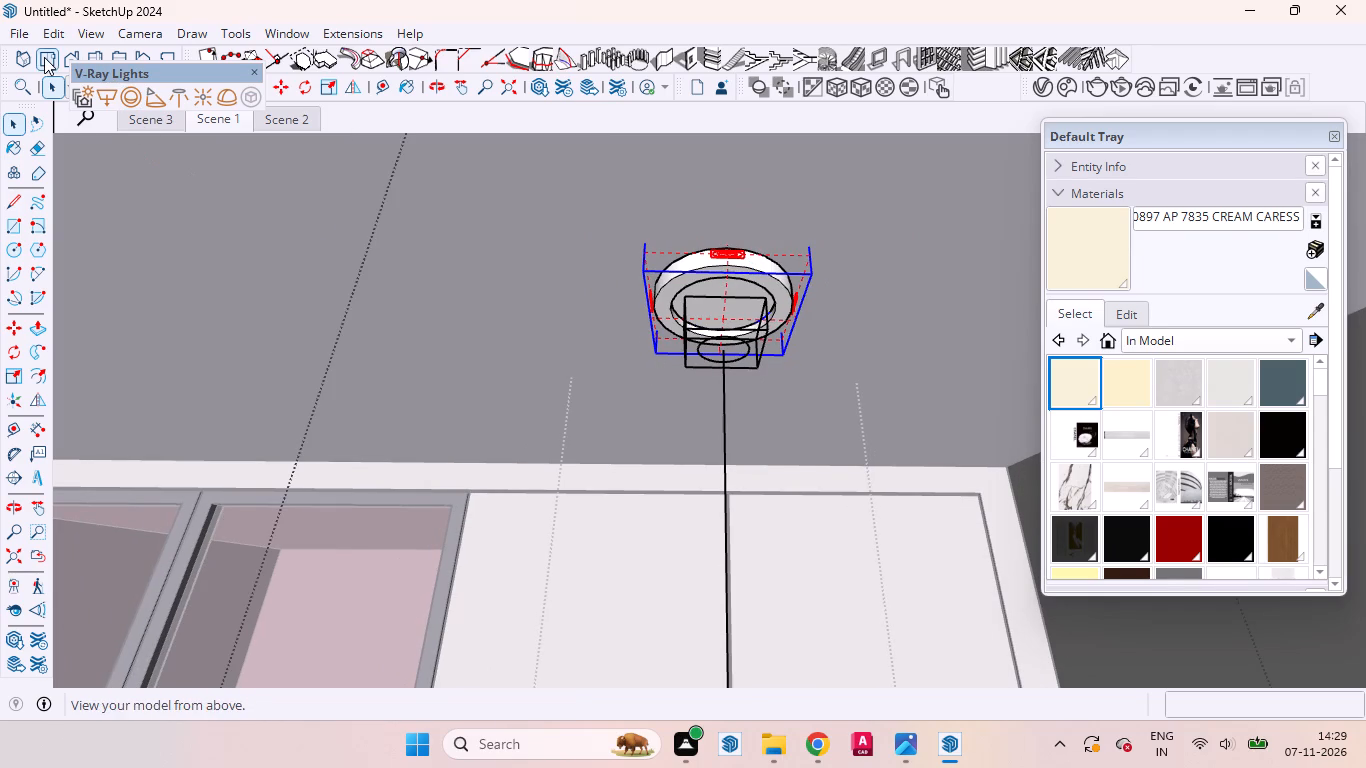
left_click(44, 57)
left_click(373, 296)
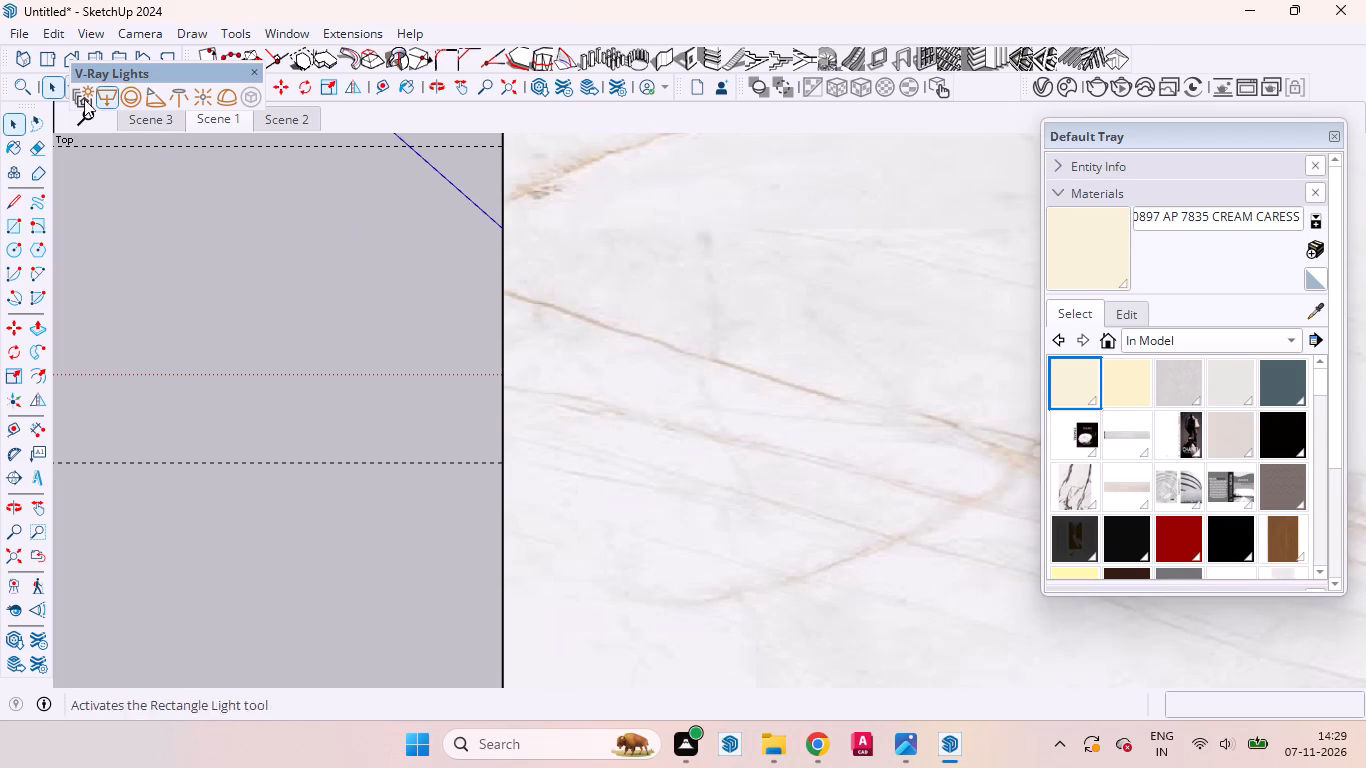
Copy the complete ceiling light twice along the wardrobe-side guide towards the door, spaced 2' 1 9/16" apart.
left_click(224, 120)
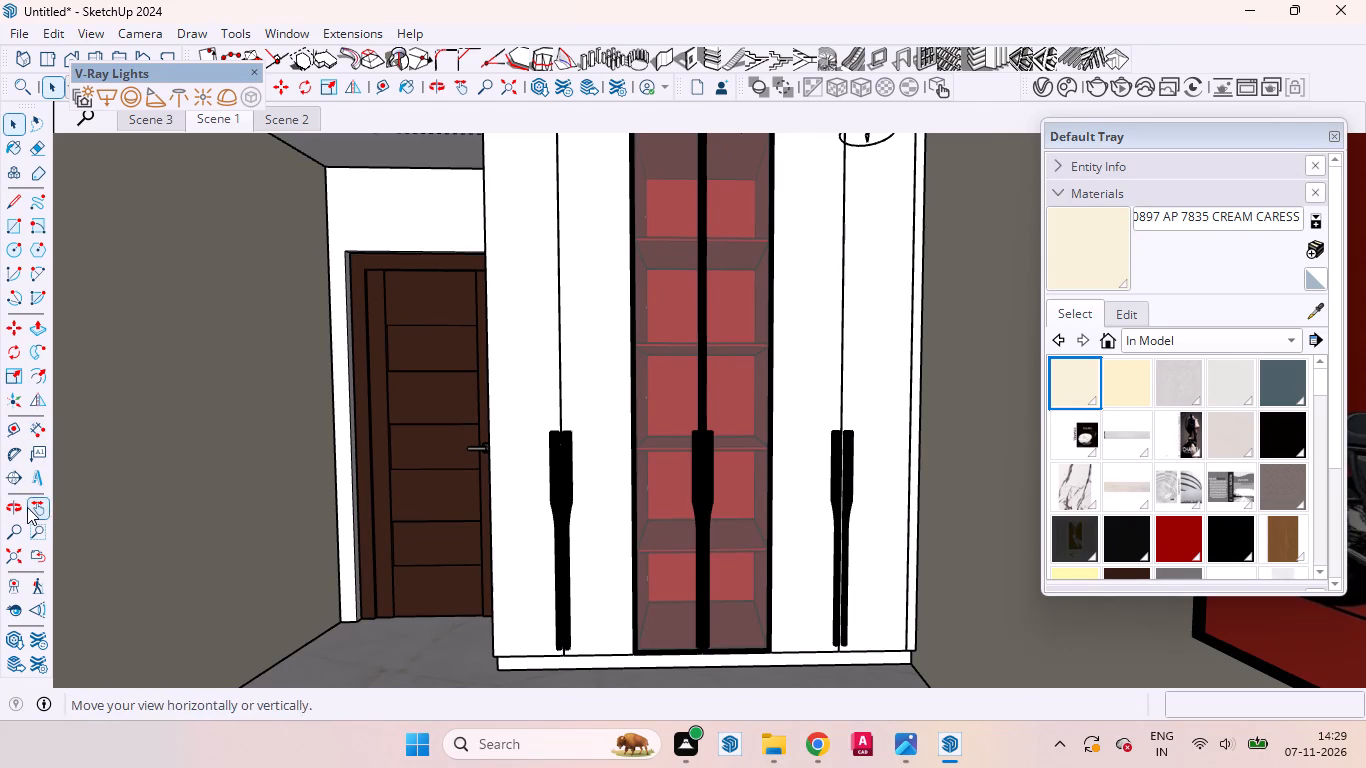
left_click(36, 507)
left_click_drag(664, 425, 667, 533)
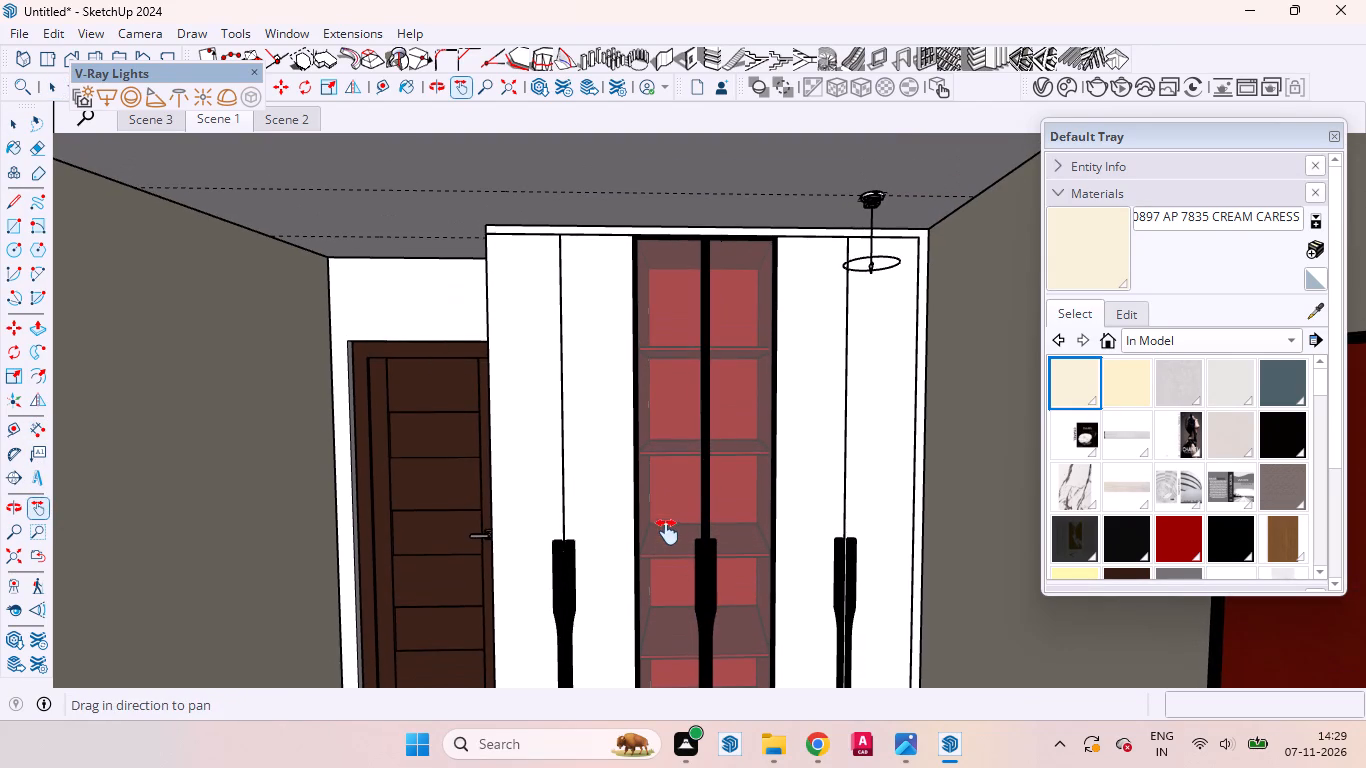
key("space")
scroll(882, 181, "up", 6)
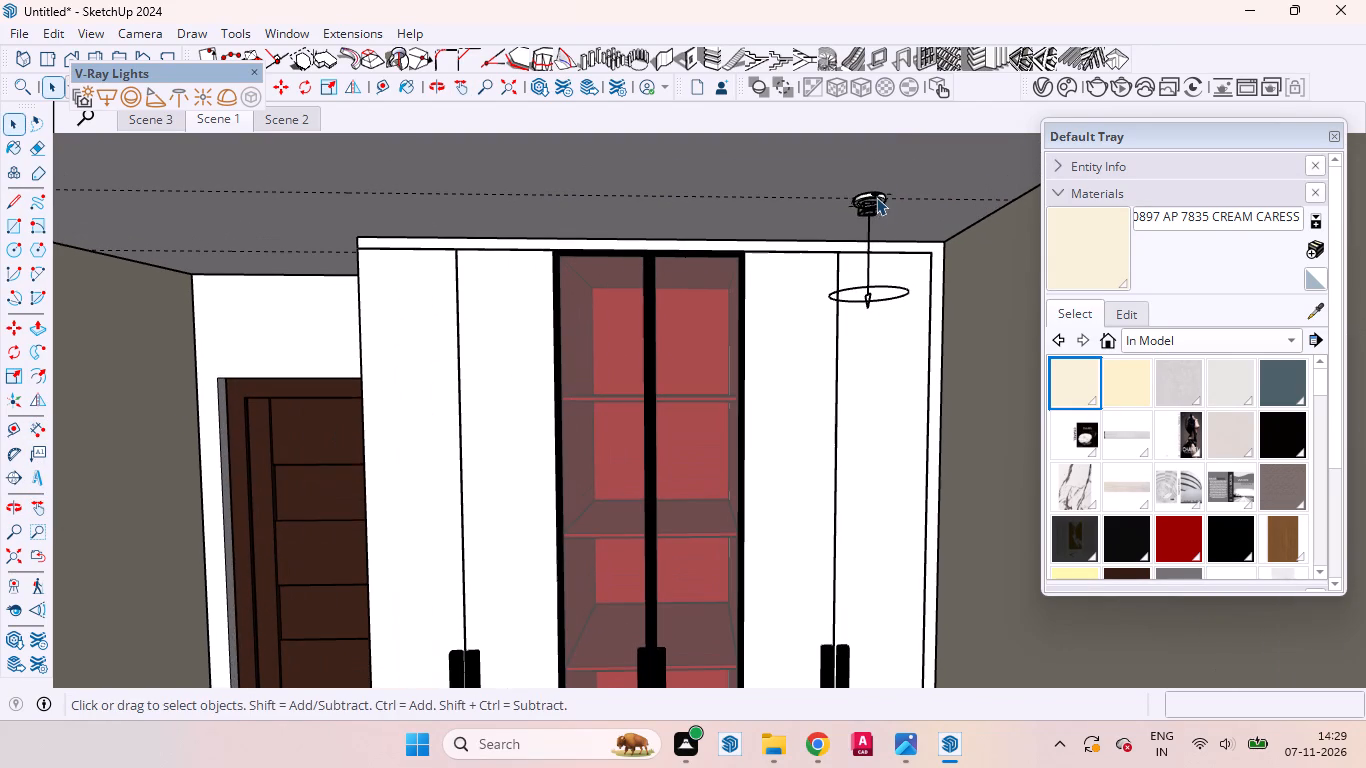
left_click(876, 197)
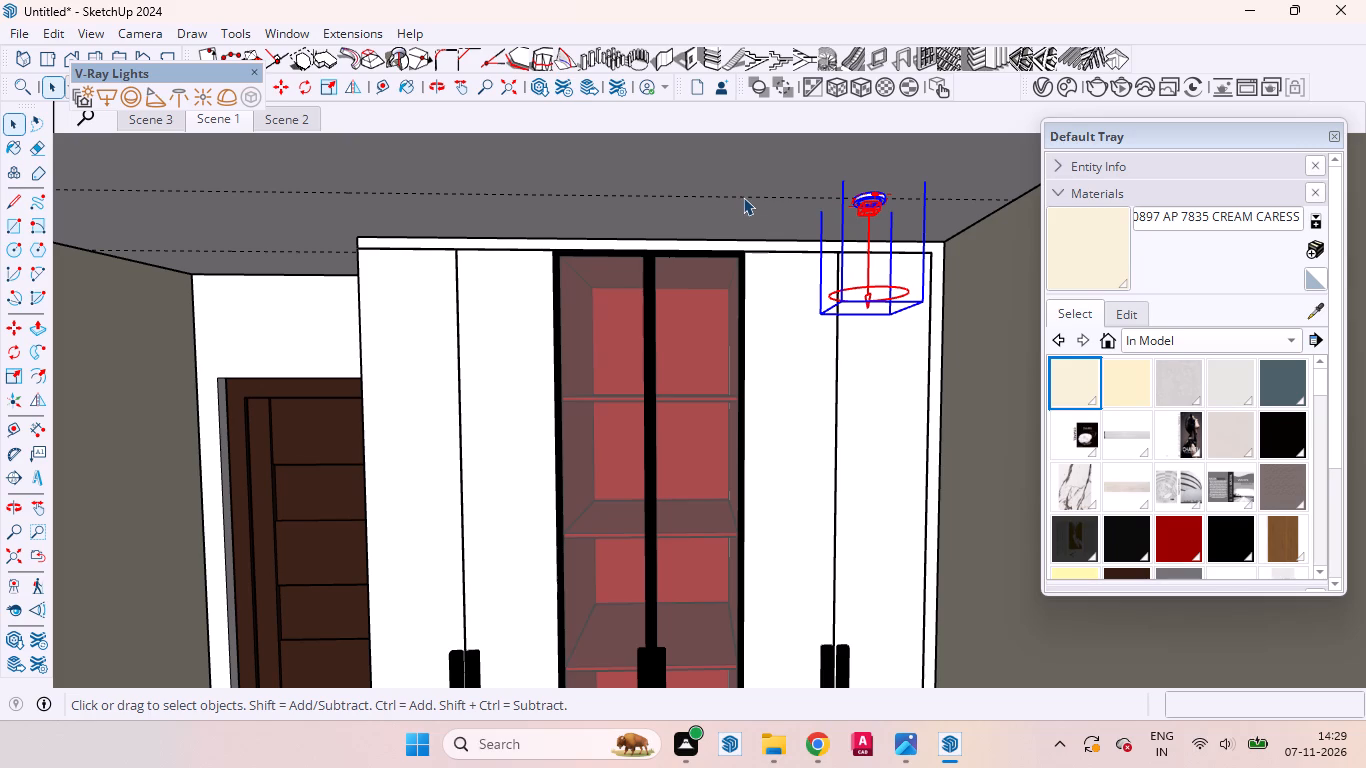
key("m")
left_click(790, 184)
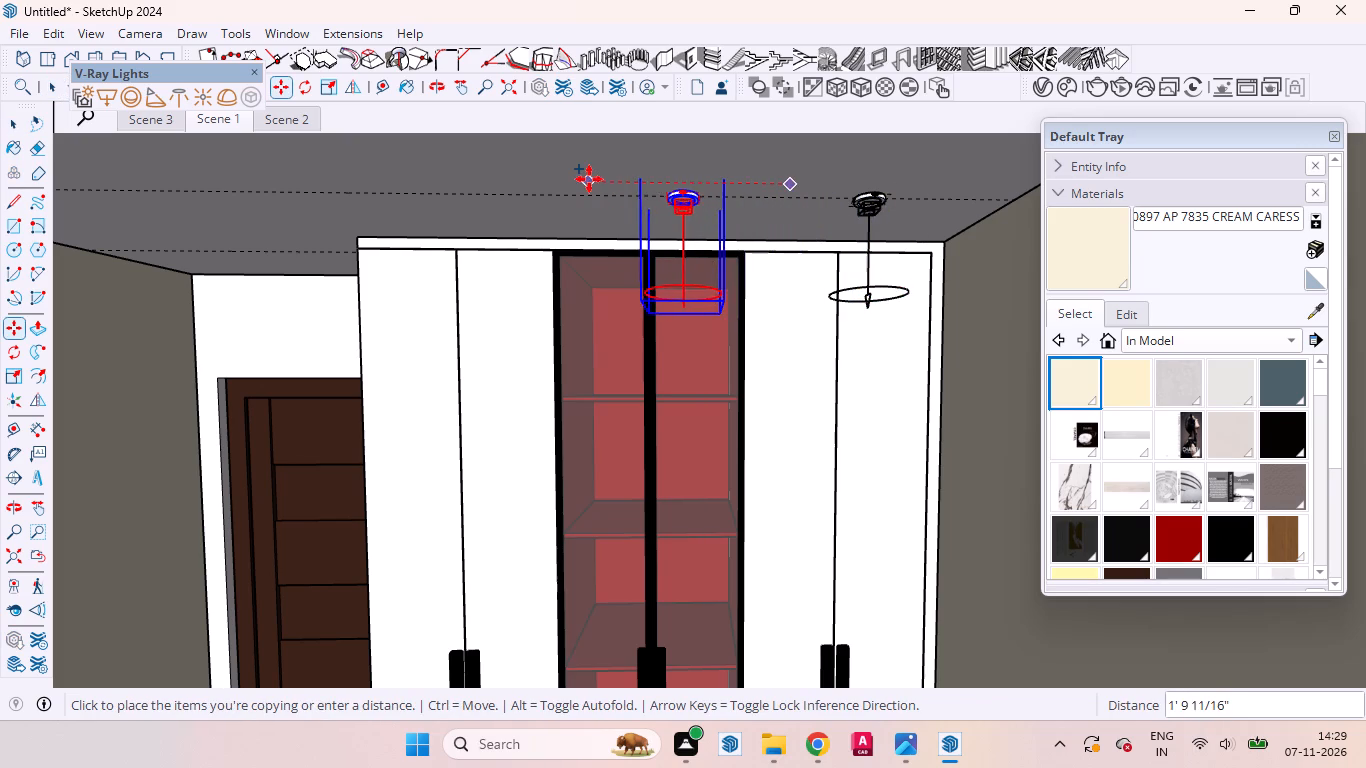
left_click(552, 177)
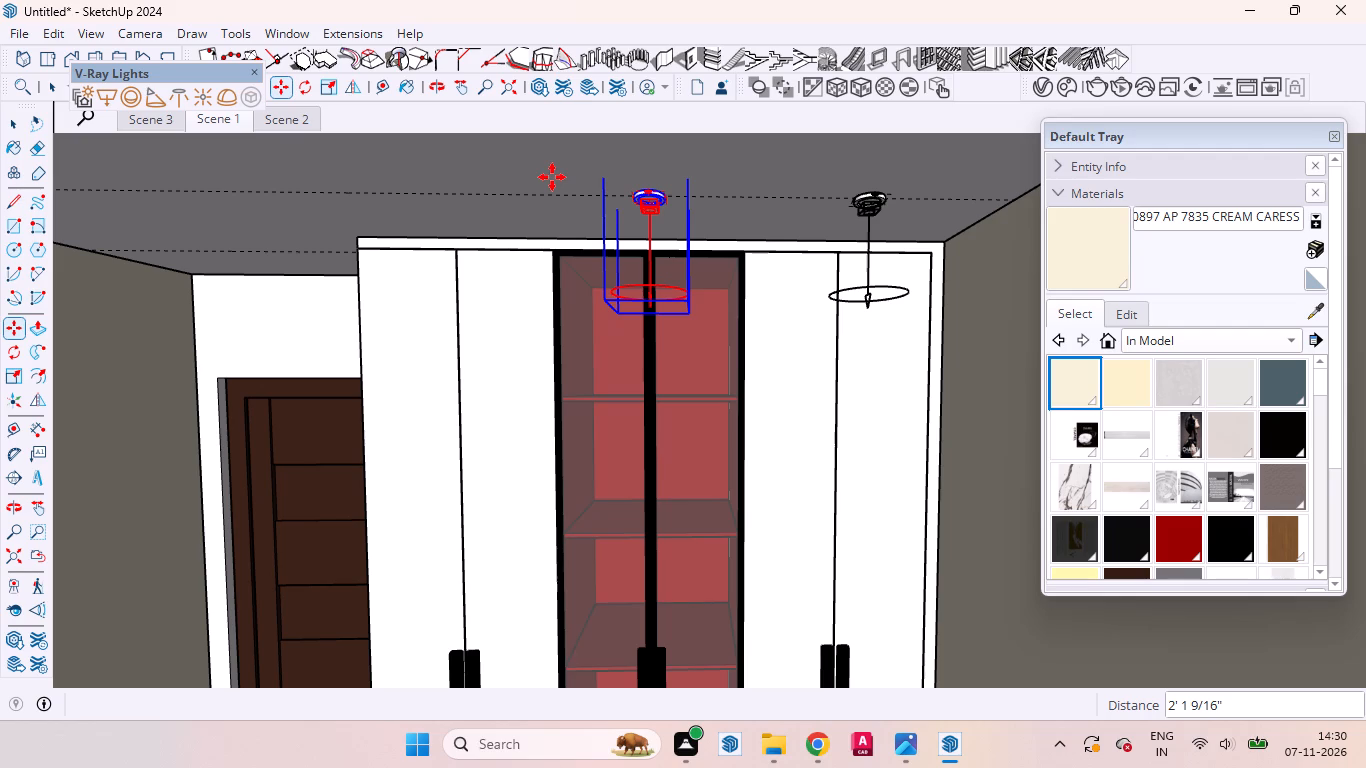
type("*2")
key("Return")
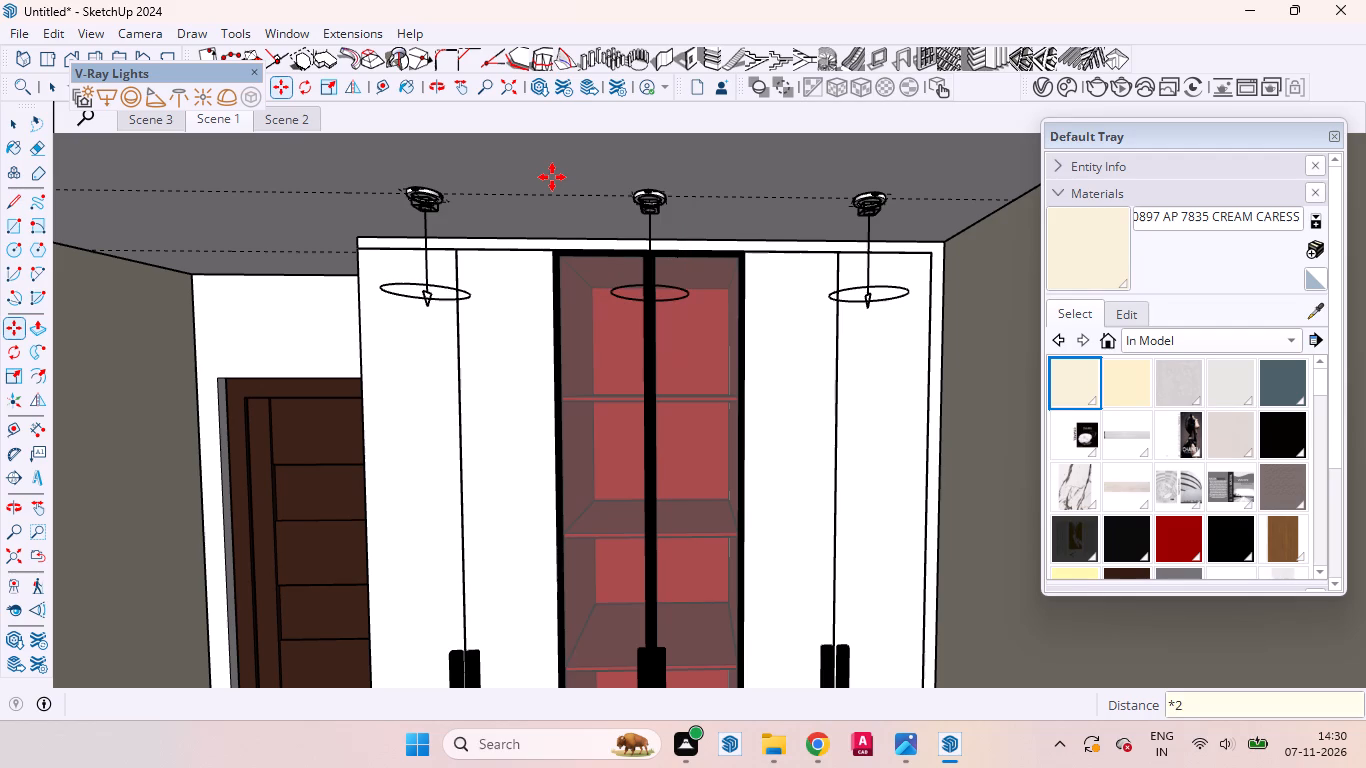
key("space")
Copy the ceiling light nearest the door about 4' 7/16" over to the guide above the door.
middle_click_drag(554, 325, 655, 224)
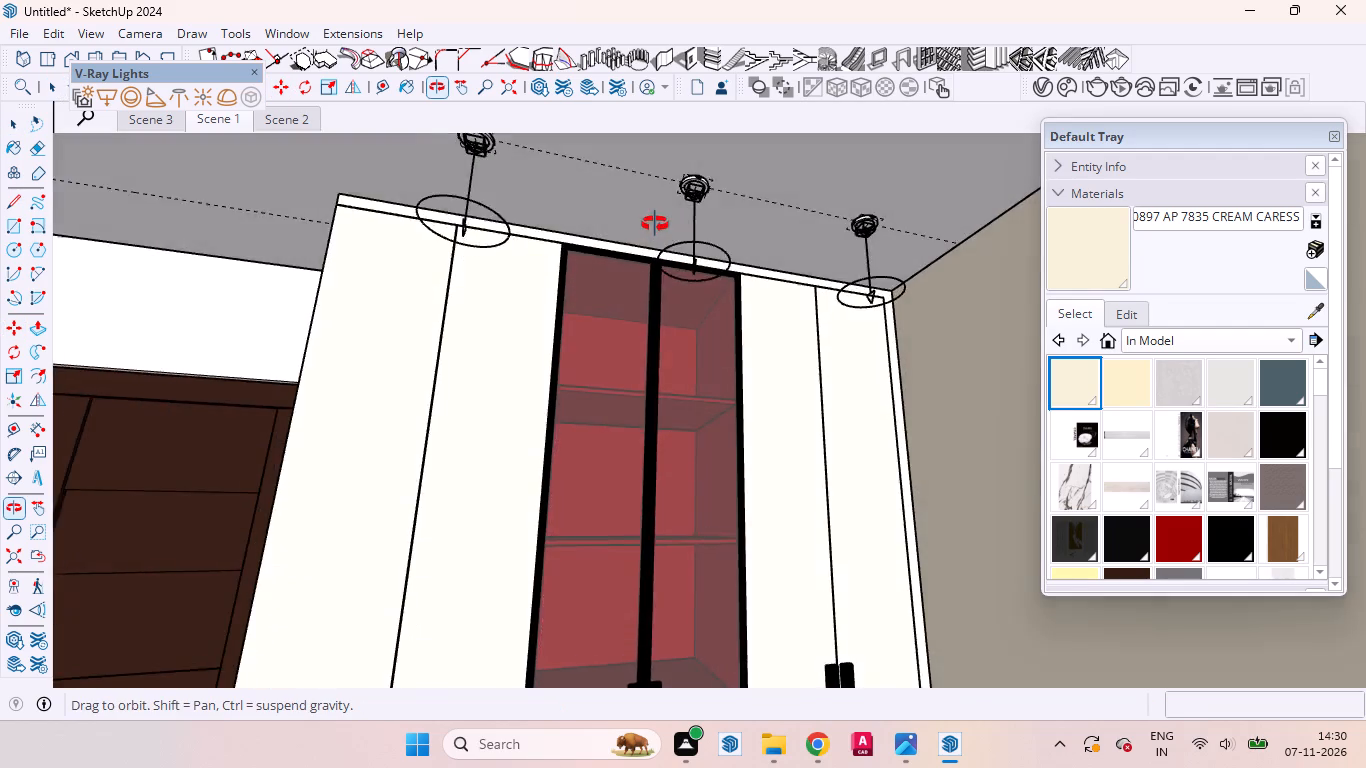
middle_click_drag(655, 224, 551, 105)
scroll(548, 296, "up", 1)
middle_click_drag(549, 296, 568, 205)
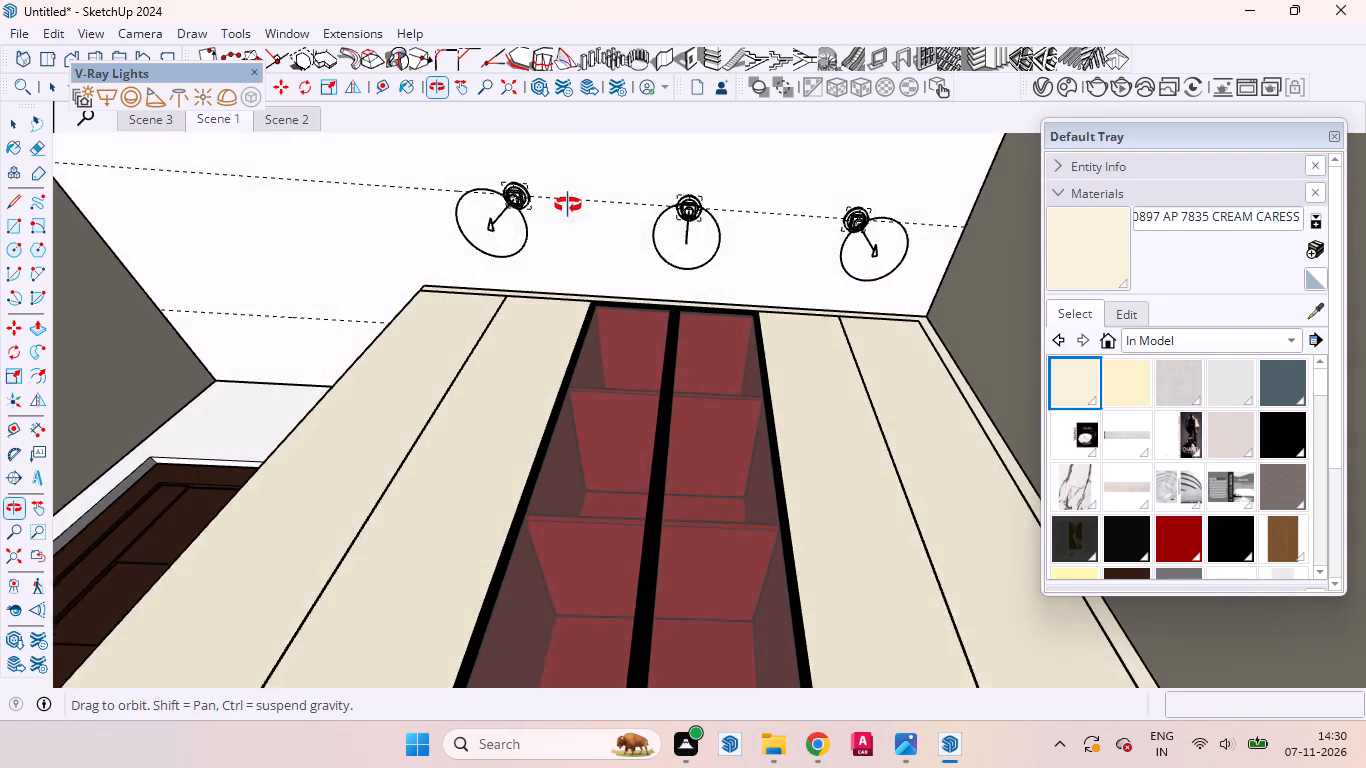
middle_click_drag(568, 205, 597, 441)
scroll(643, 371, "down", 5)
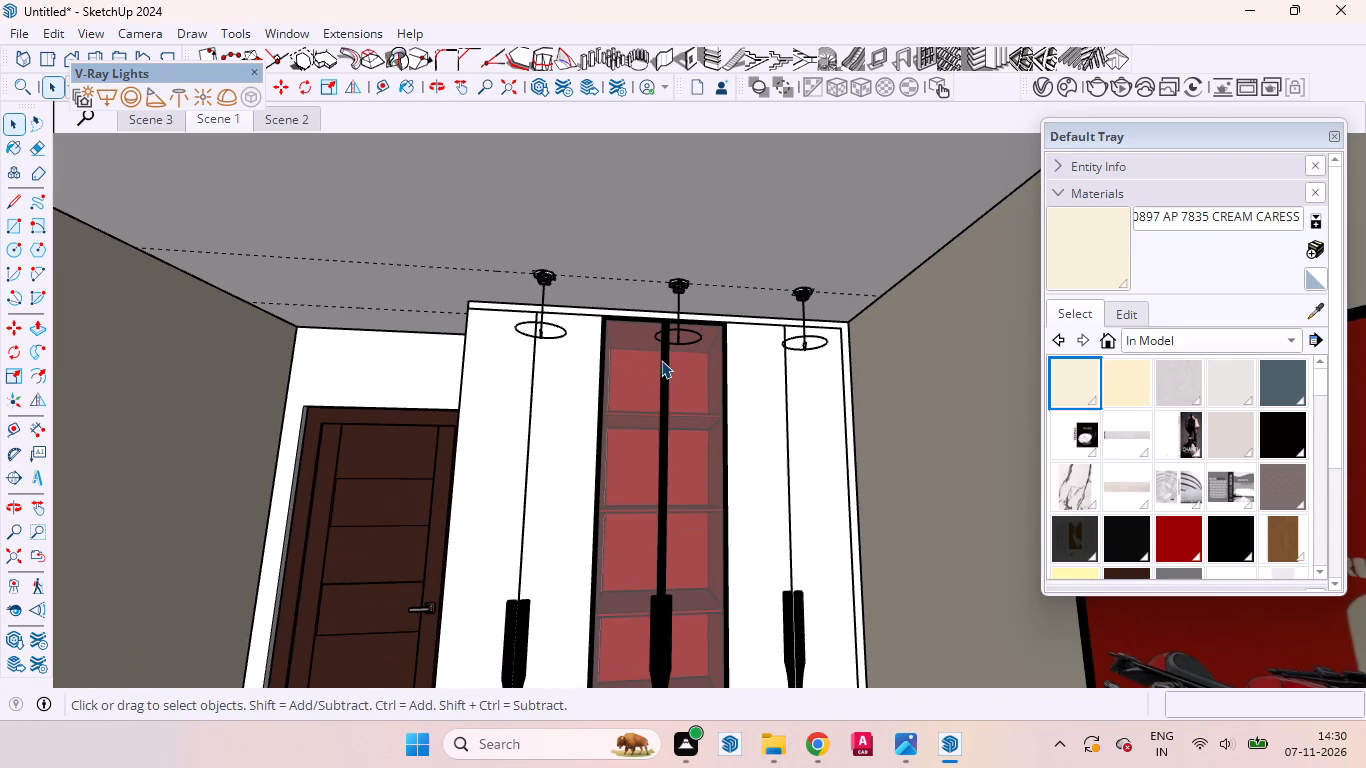
scroll(552, 284, "up", 4)
left_click(546, 276)
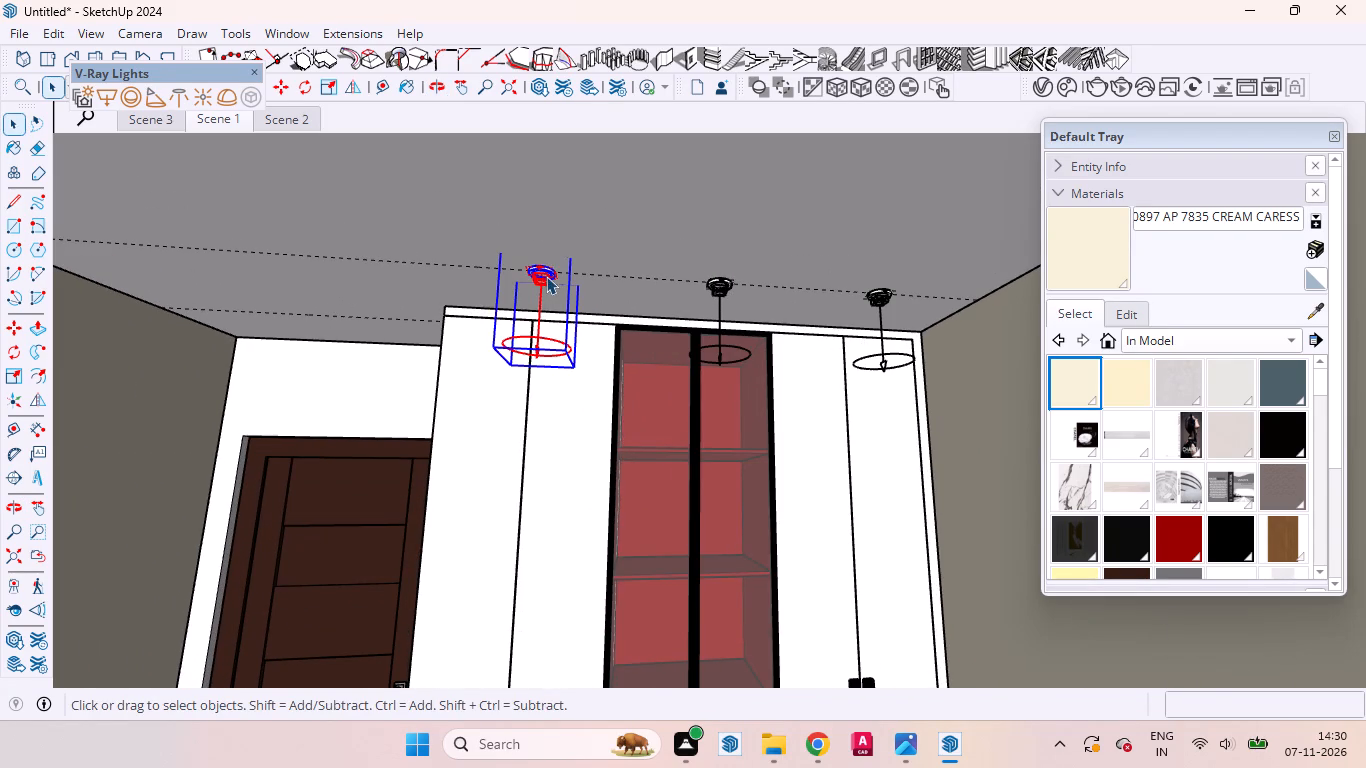
key("m")
left_click(575, 264)
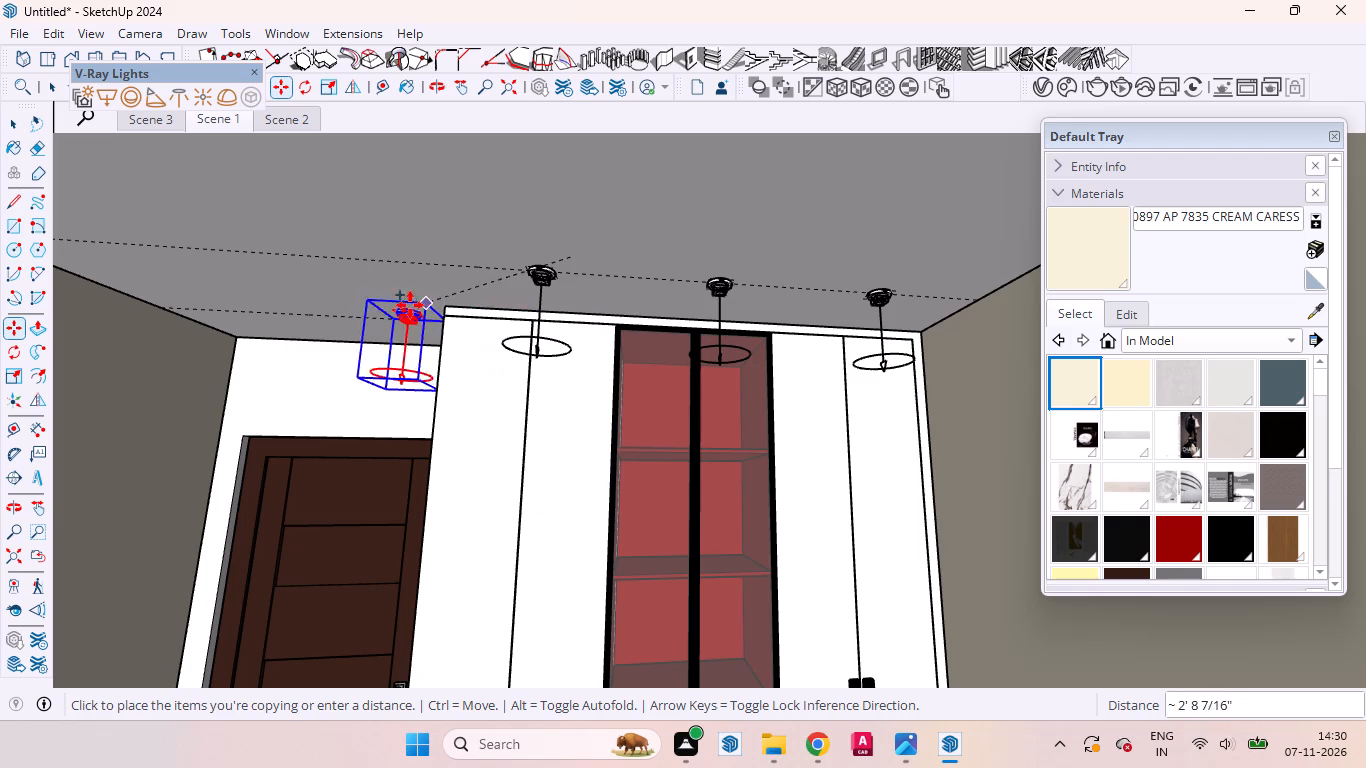
scroll(358, 336, "up", 5)
middle_click_drag(361, 334, 470, 249)
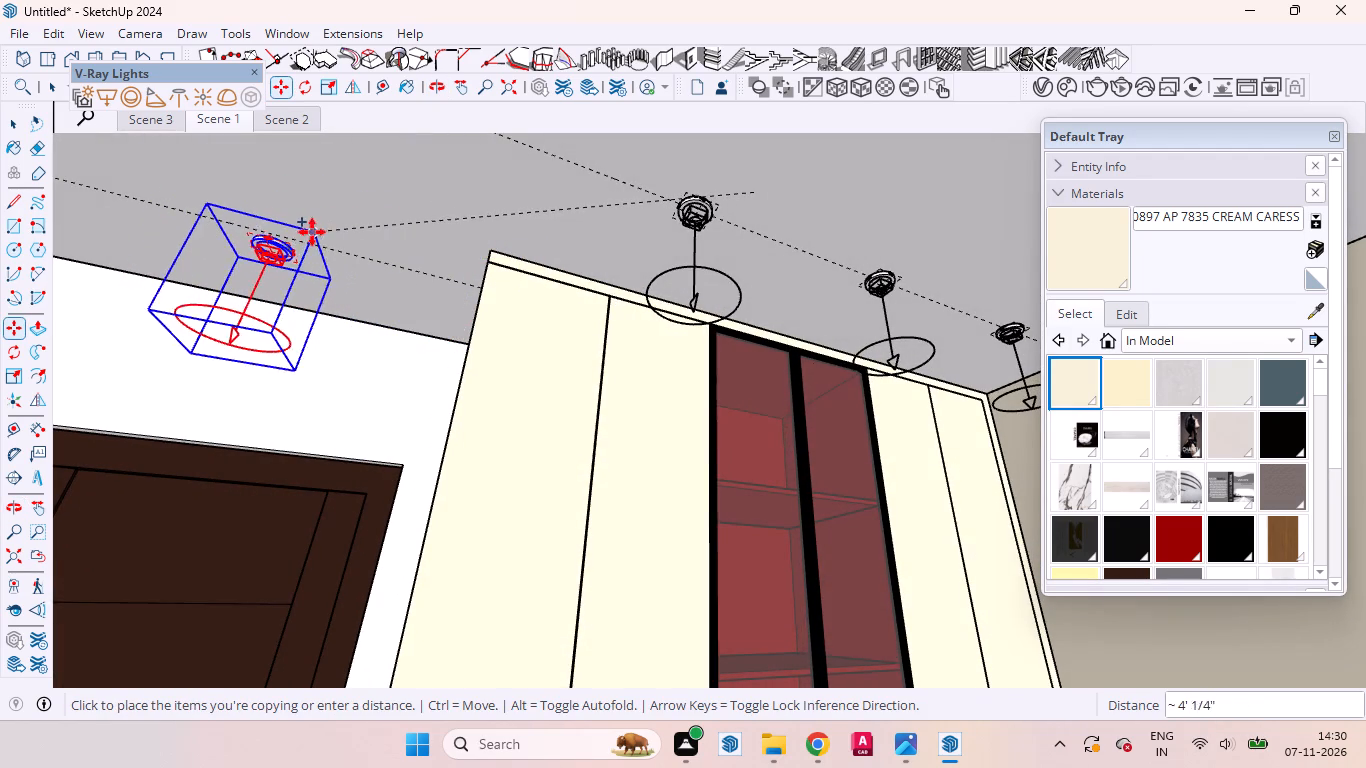
left_click(283, 206)
Nudge the copied light above the door across the ceiling to line it up with its guide.
middle_click_drag(315, 253, 295, 306)
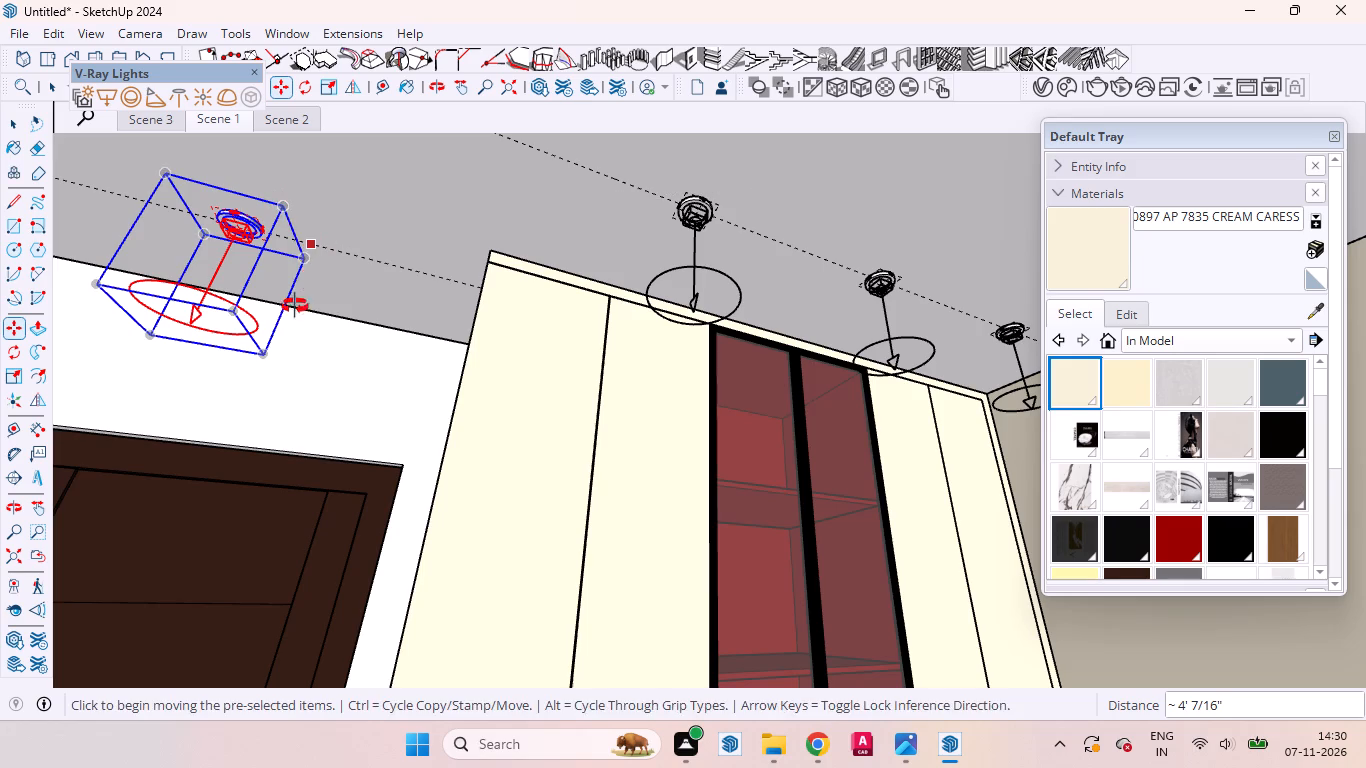
middle_click_drag(295, 306, 214, 397)
scroll(292, 300, "up", 5)
scroll(420, 285, "down", 4)
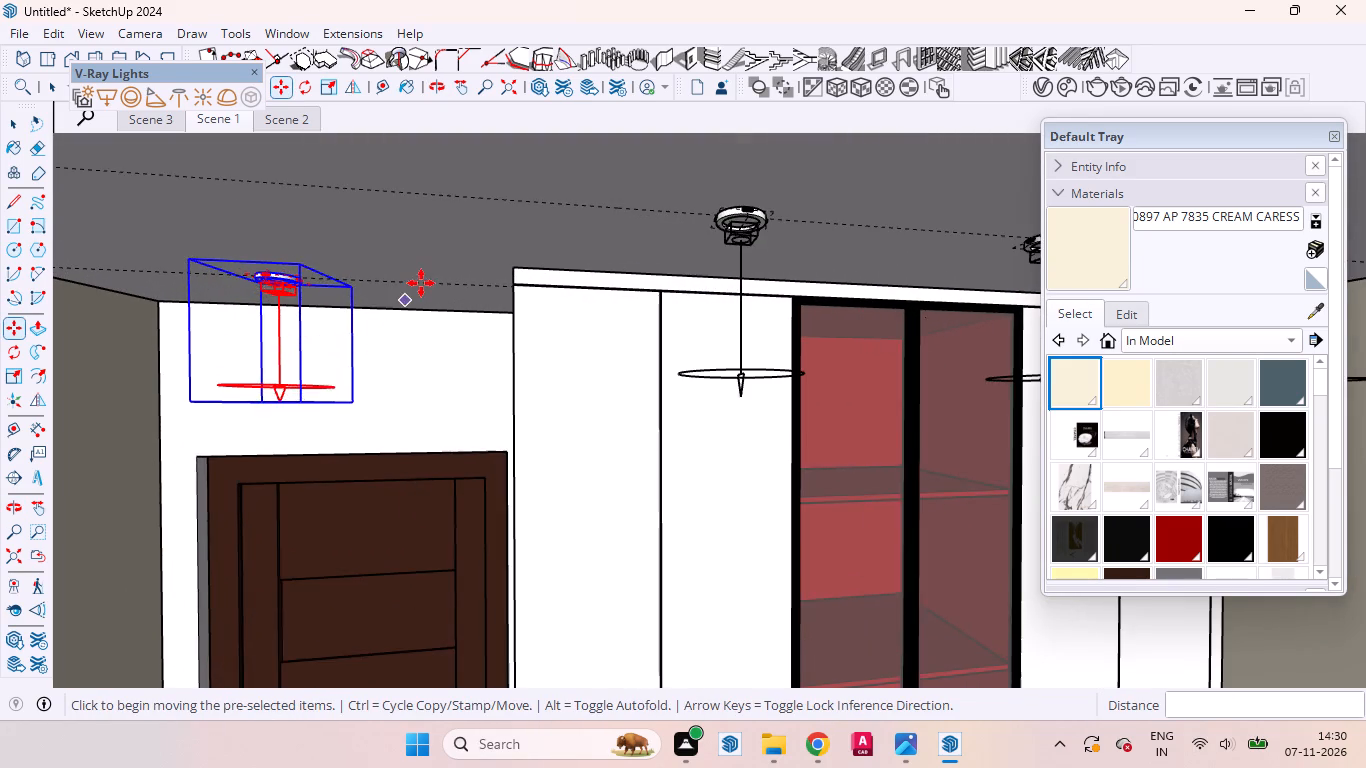
scroll(421, 283, "down", 3)
middle_click_drag(375, 330, 374, 179)
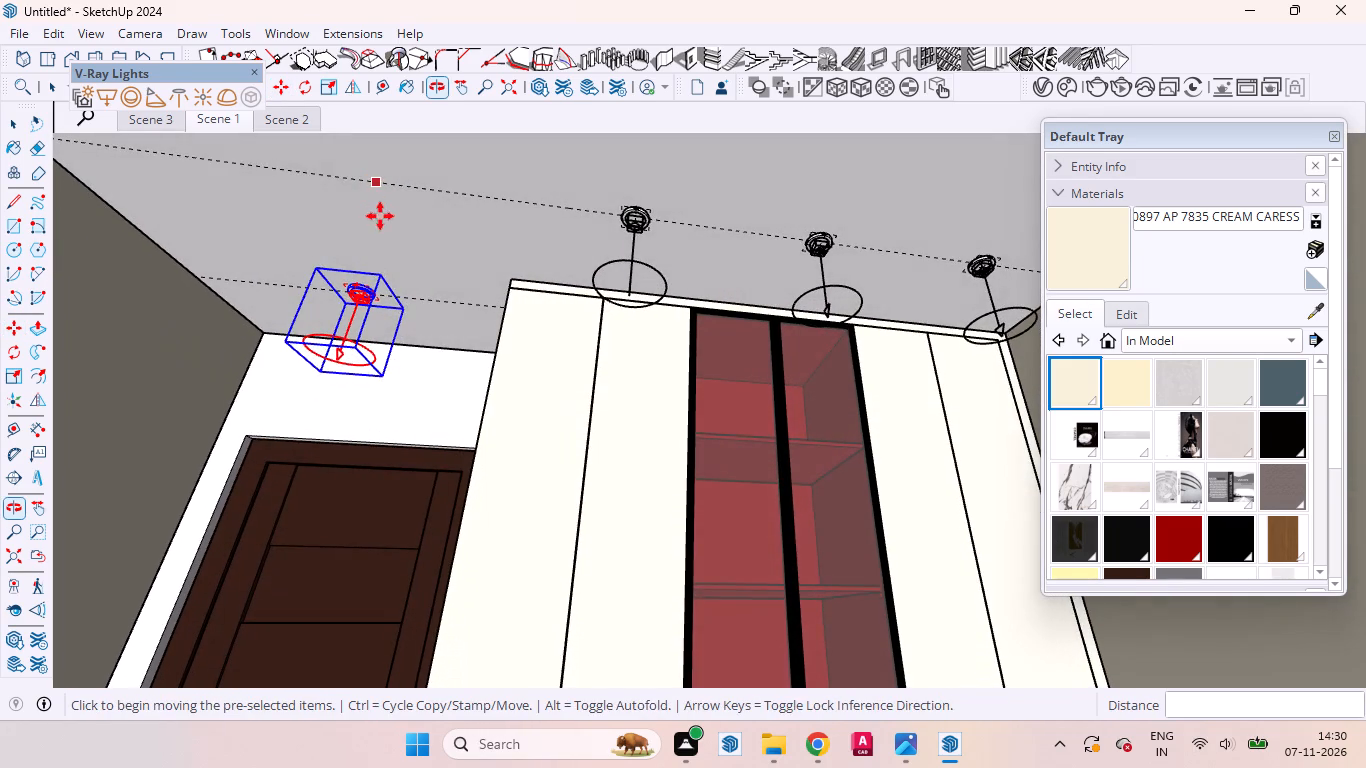
scroll(385, 228, "up", 3)
scroll(369, 320, "up", 1)
middle_click_drag(369, 320, 403, 208)
left_click(427, 201)
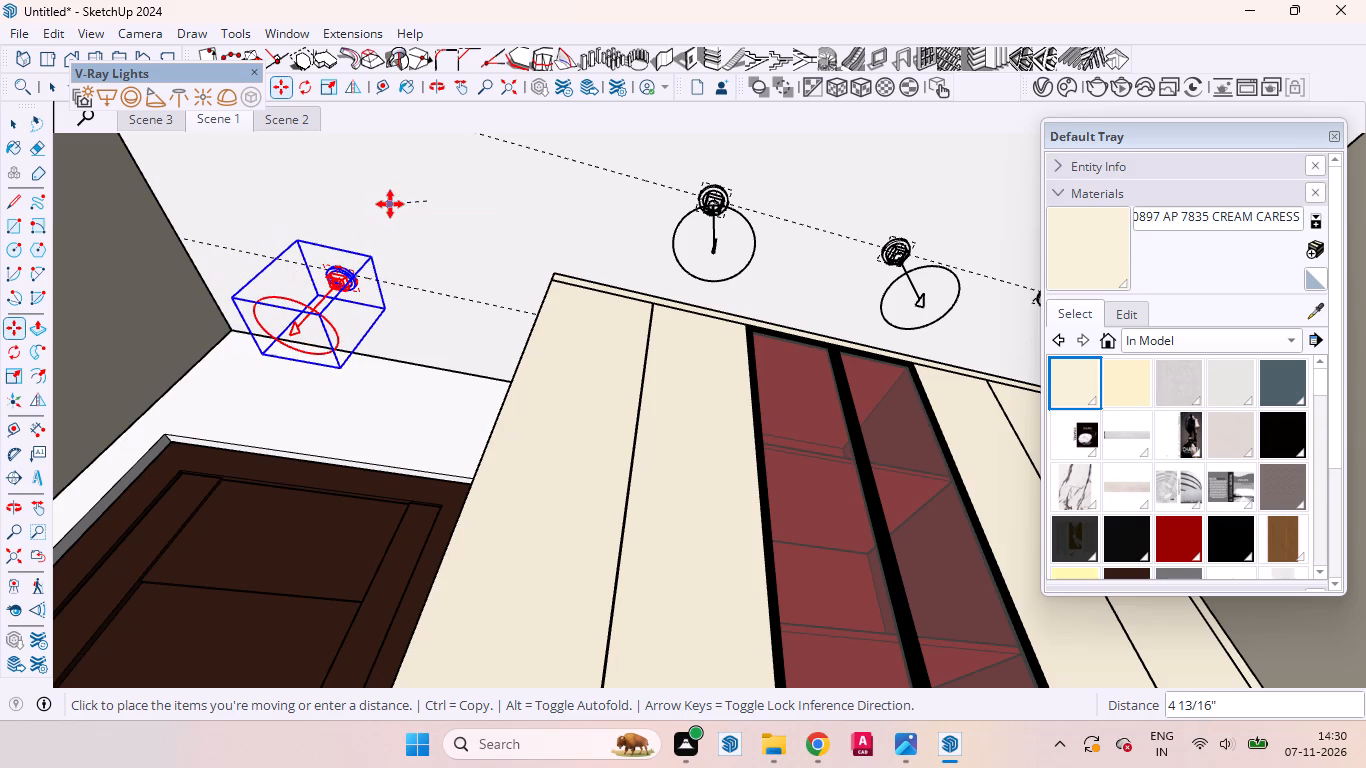
left_click(385, 198)
middle_click_drag(384, 285, 484, 481)
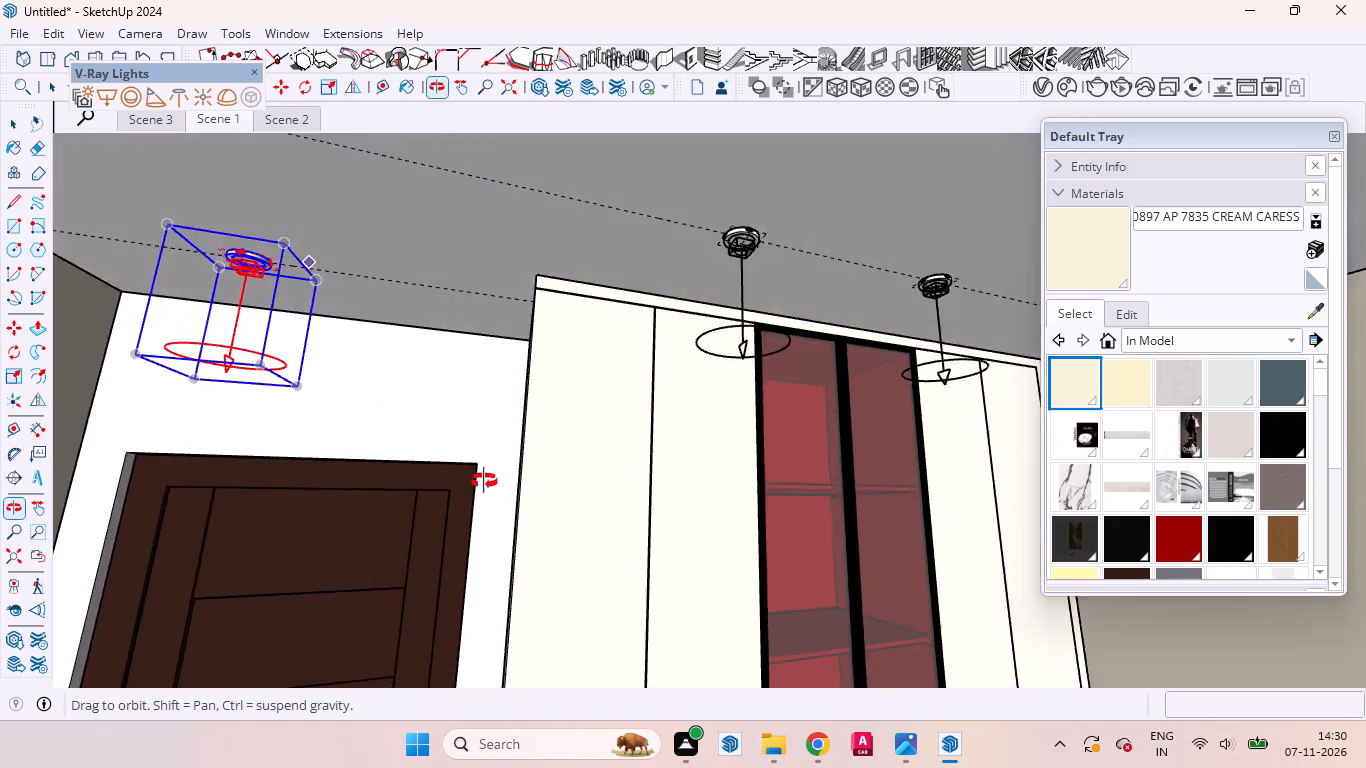
middle_click_drag(484, 481, 654, 491)
scroll(435, 408, "down", 3)
middle_click_drag(450, 410, 192, 413)
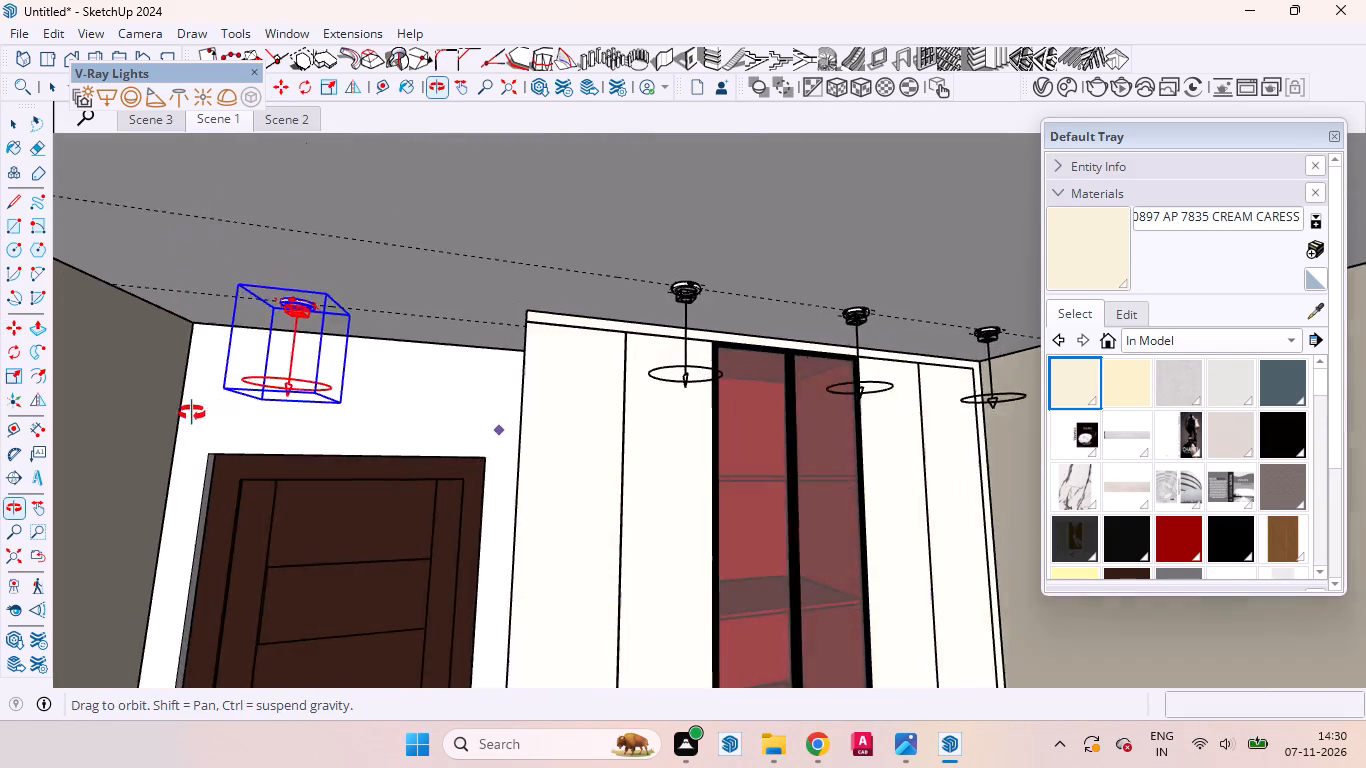
middle_click_drag(192, 413, 115, 407)
left_click(167, 234)
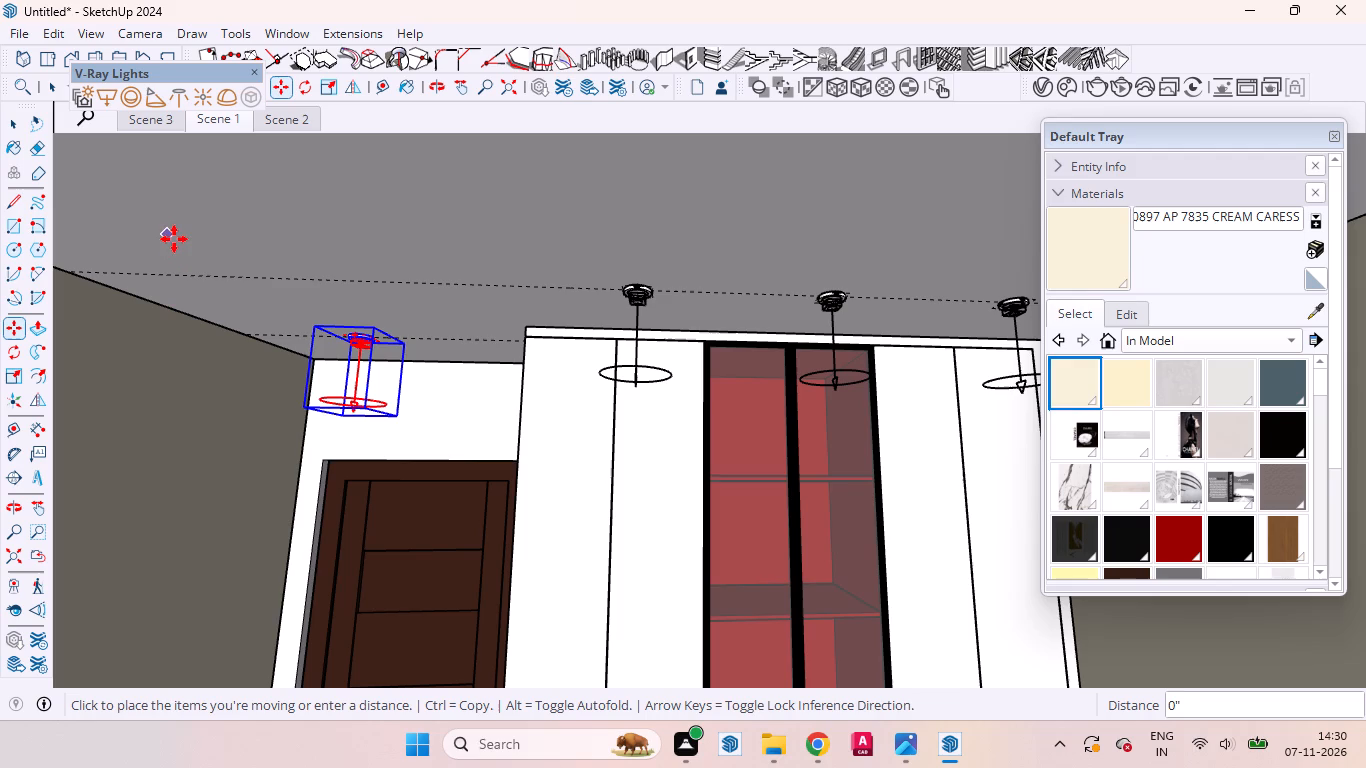
left_click(185, 249)
Move the light above the door 9 1/2" along its guide, away from the wardrobe.
middle_click_drag(316, 360, 384, 260)
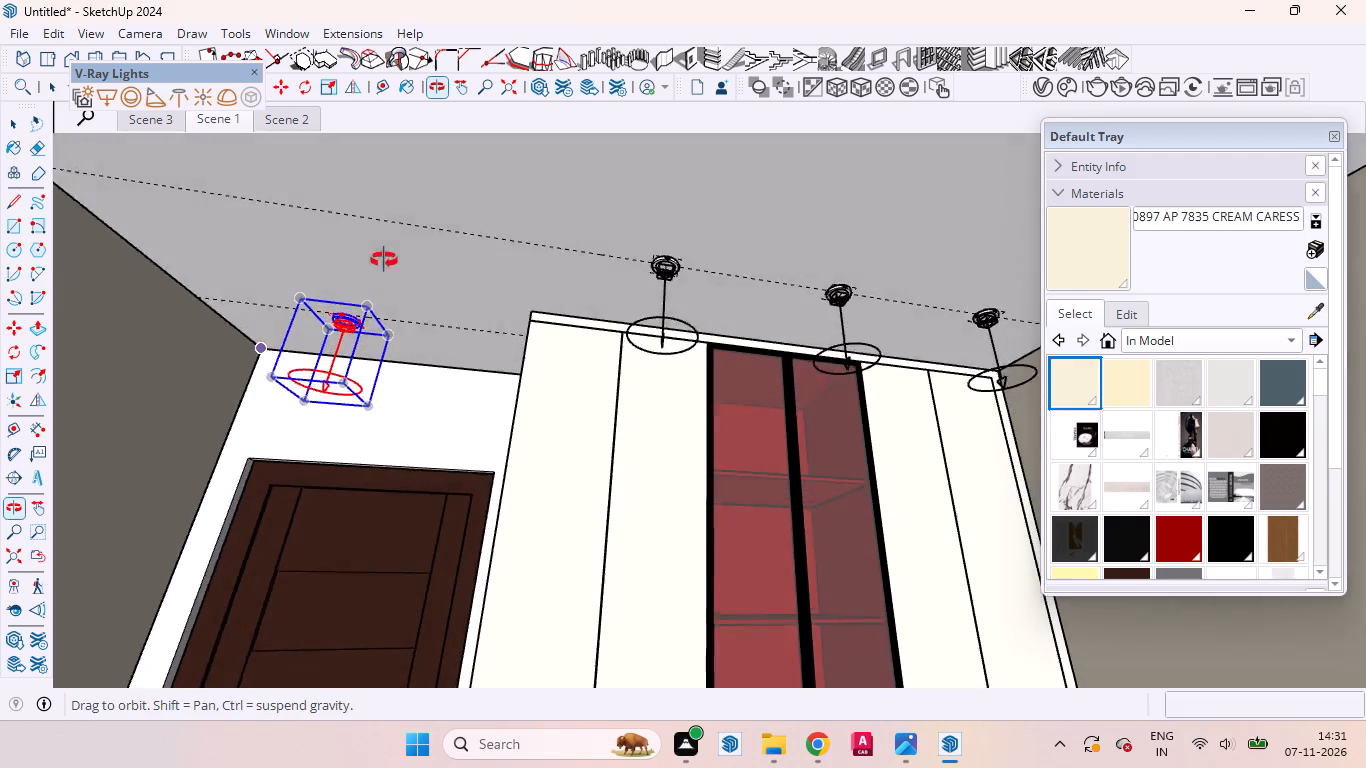
middle_click_drag(384, 260, 400, 230)
scroll(400, 230, "up", 1)
middle_click_drag(327, 279, 422, 410)
left_click(353, 291)
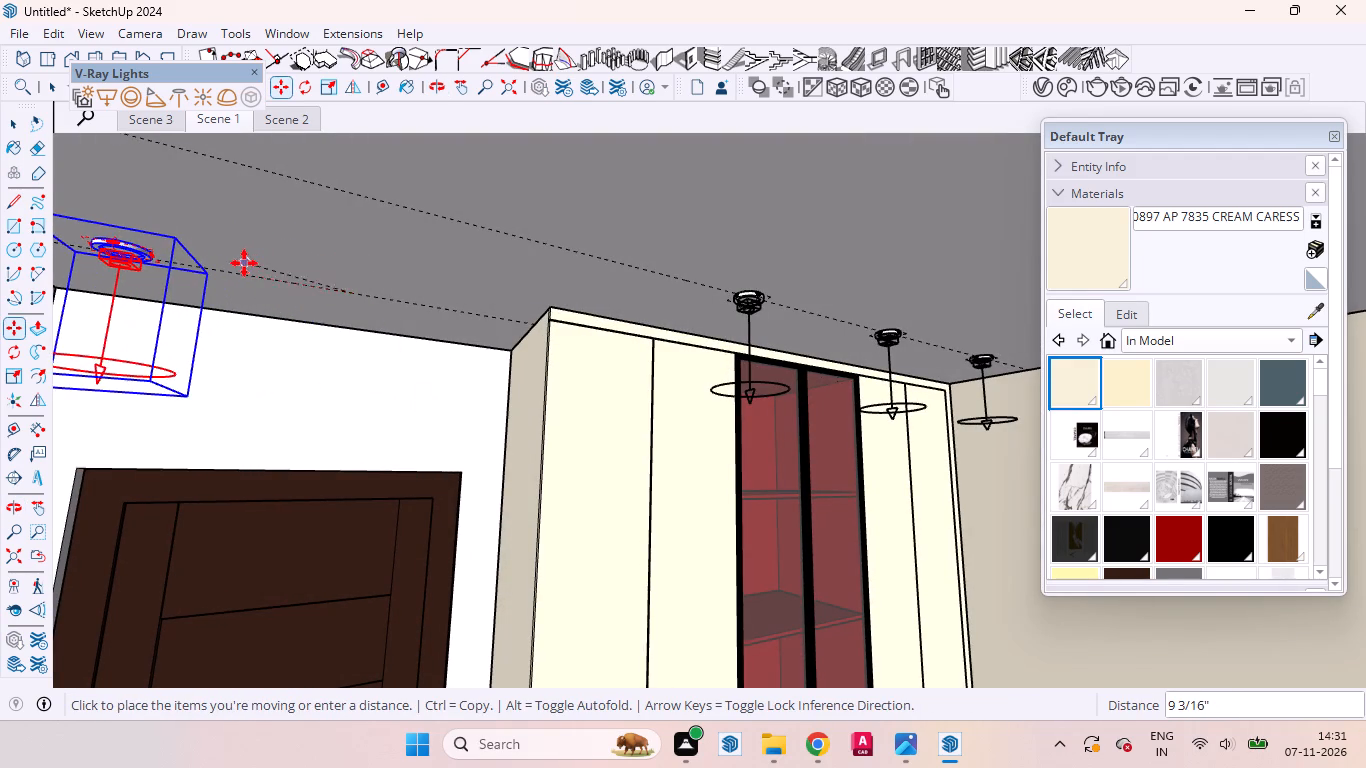
left_click(241, 266)
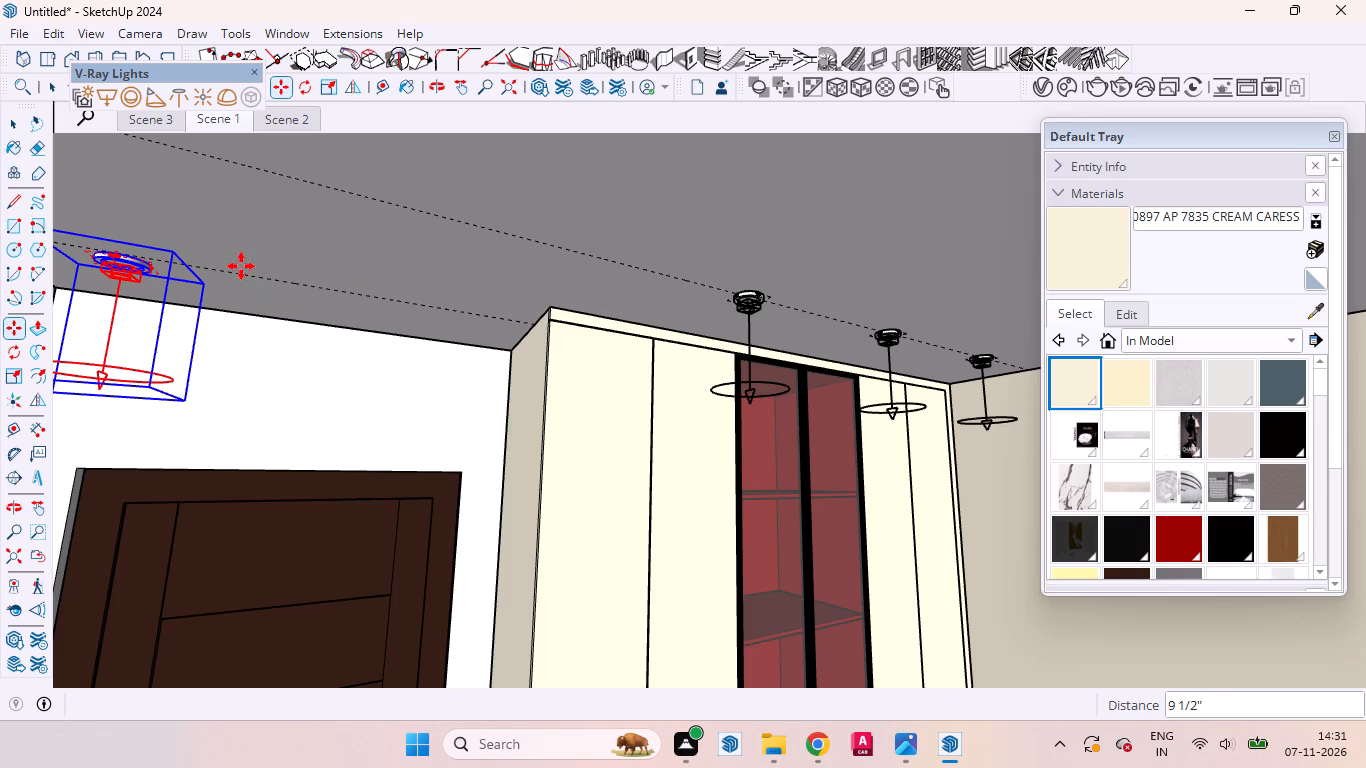
Copy the light above the door 1' 10 1/2" along its guide towards the wardrobe and return to Scene 1.
left_click(241, 266)
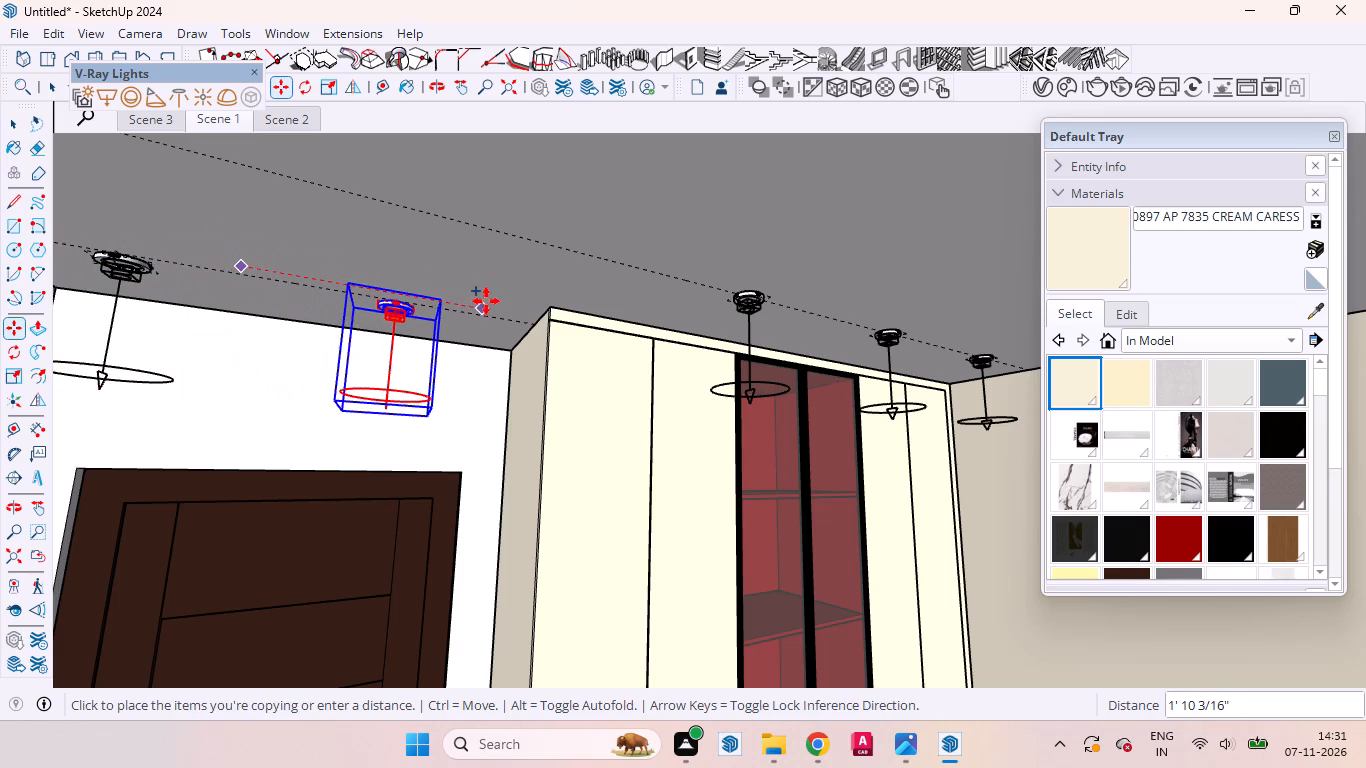
left_click(486, 301)
left_click(229, 122)
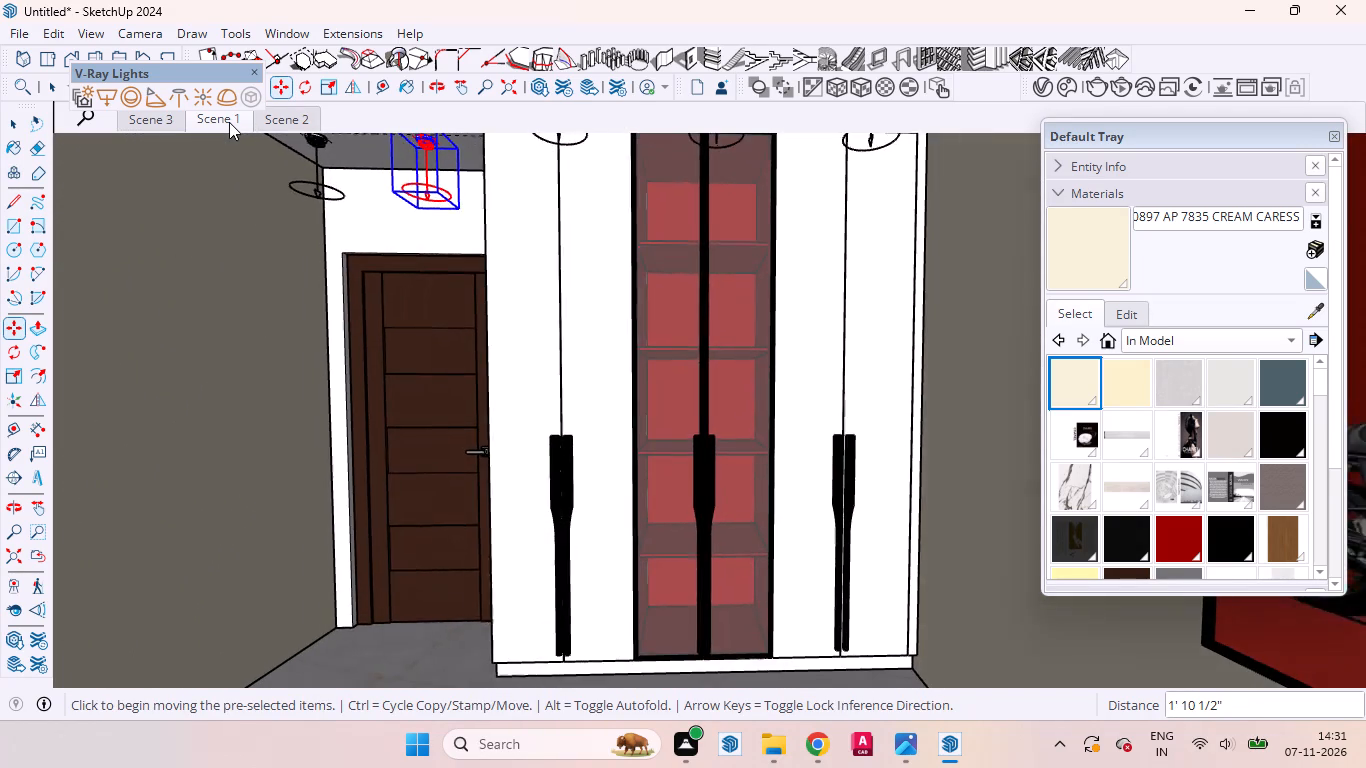
Examine the ceiling lights above the door and along the wardrobe from closer angles, ending back in Scene 1.
key("space")
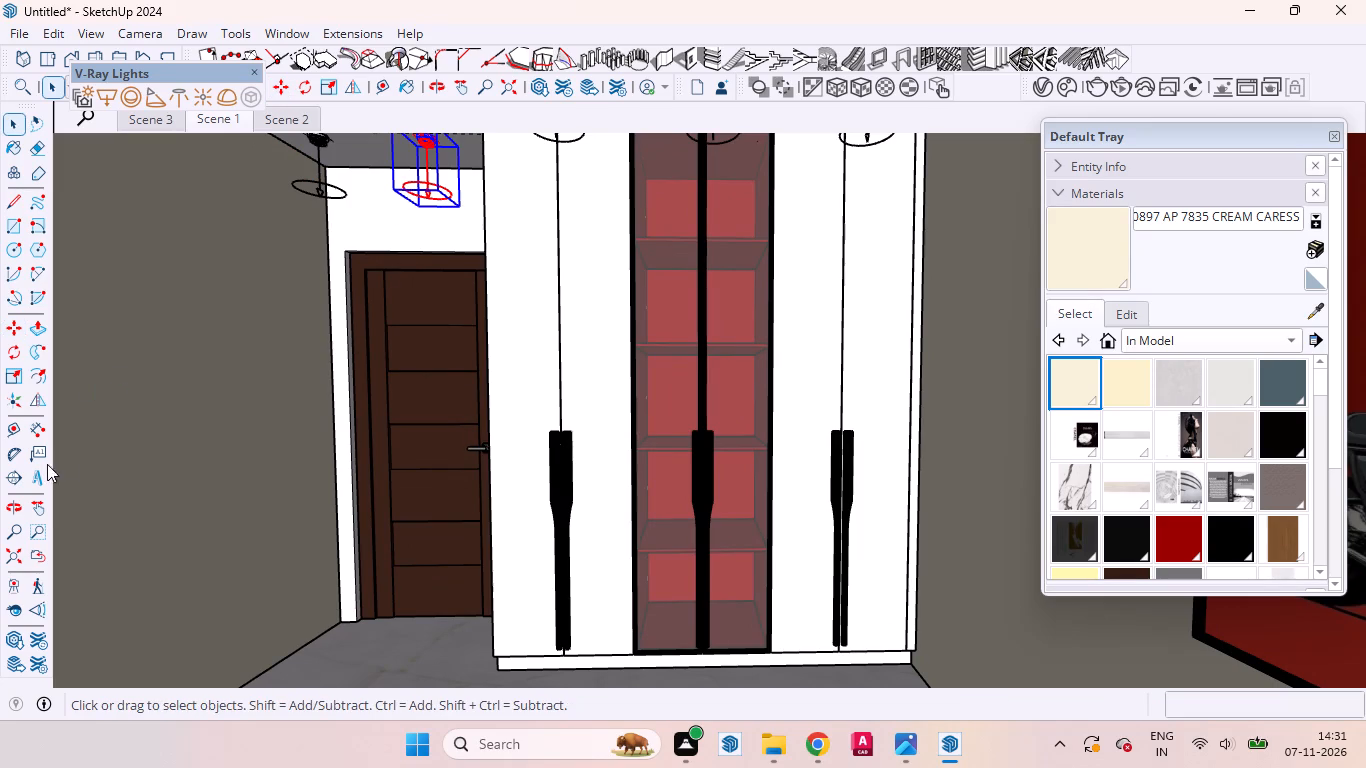
left_click(36, 502)
left_click_drag(364, 338, 369, 432)
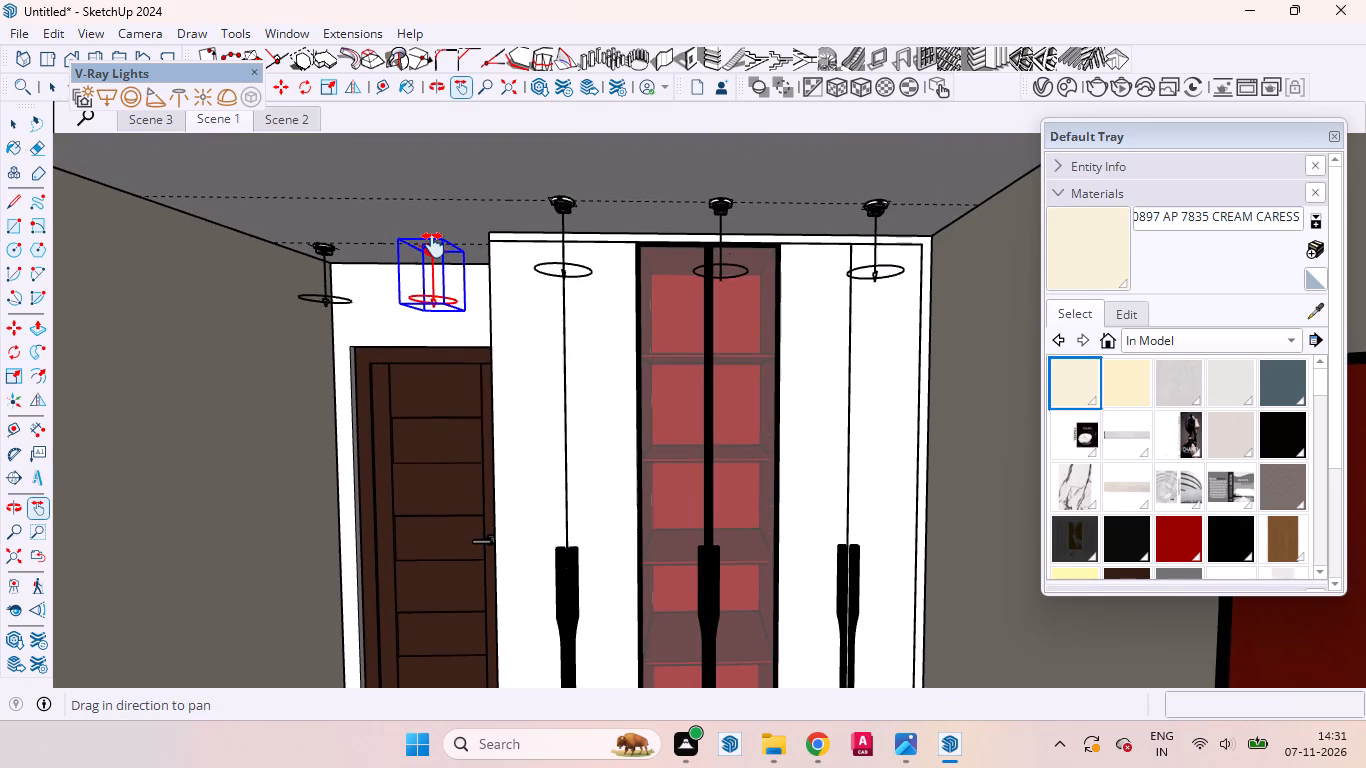
scroll(433, 245, "up", 9)
middle_click_drag(437, 226, 451, 33)
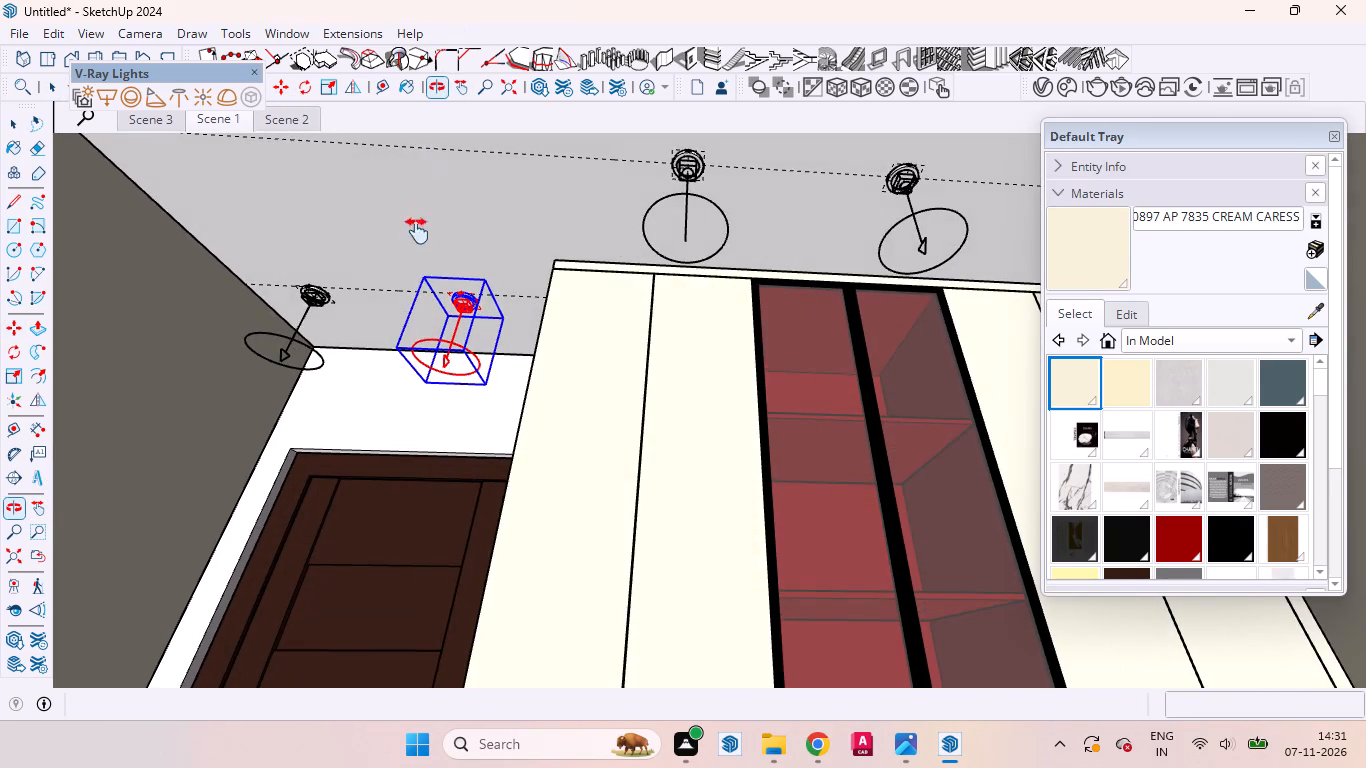
middle_click_drag(417, 234, 426, 287)
key("space")
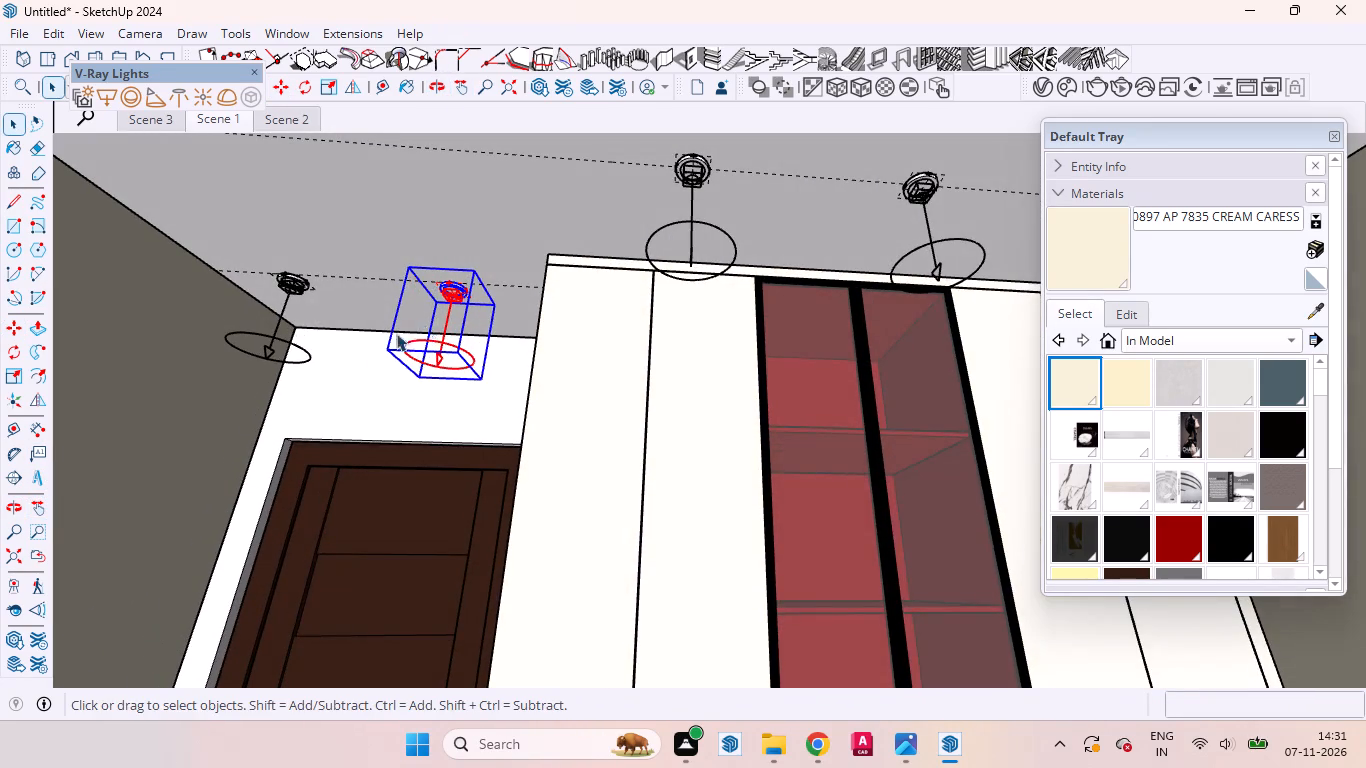
scroll(357, 343, "down", 4)
scroll(491, 289, "down", 7)
scroll(571, 179, "down", 7)
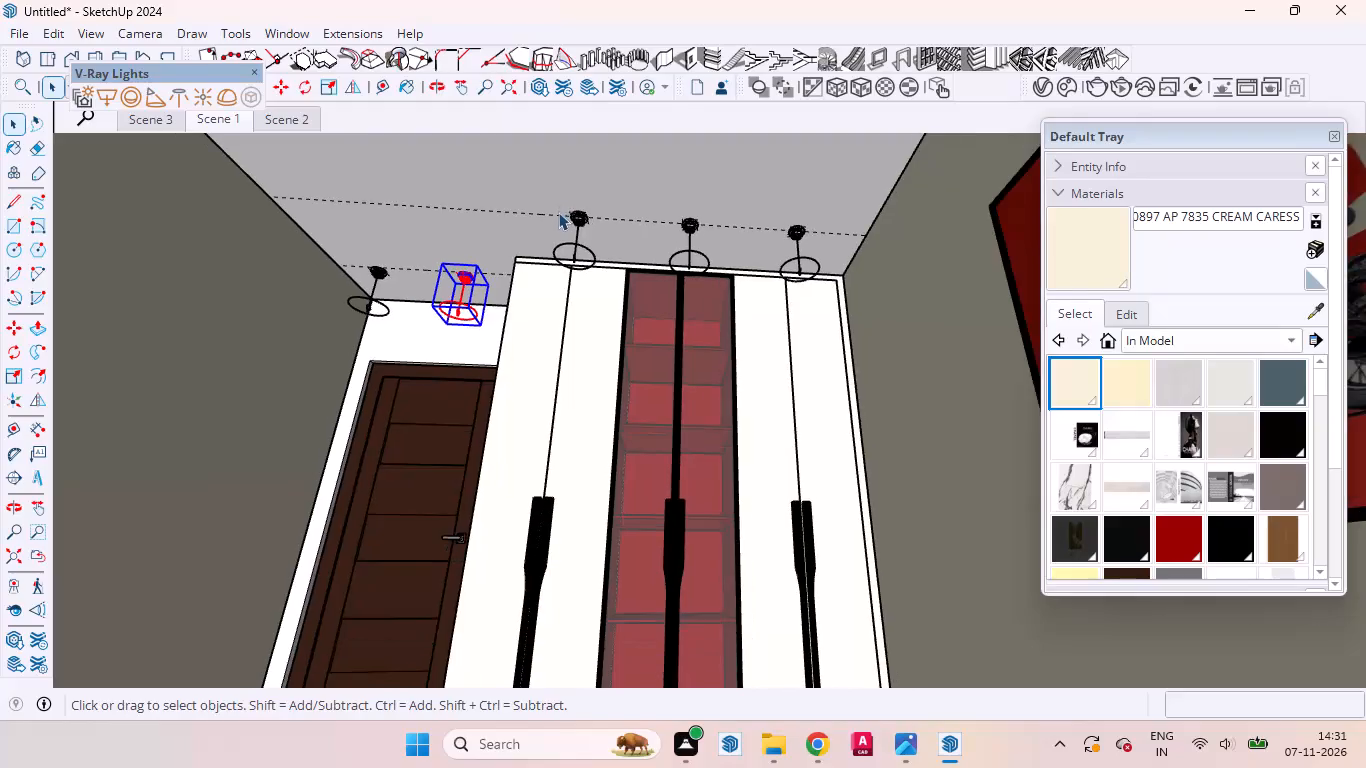
scroll(557, 213, "down", 8)
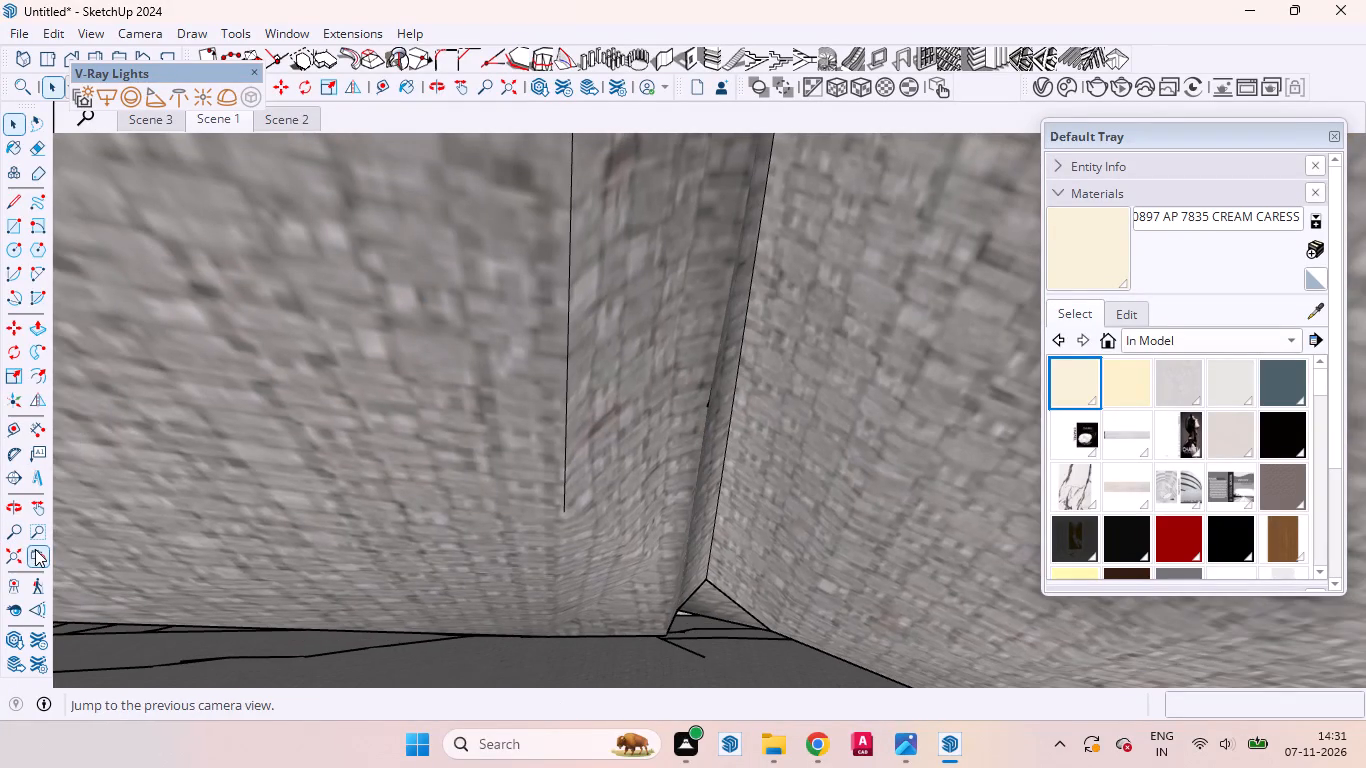
left_click(35, 549)
middle_click_drag(561, 332, 421, 393)
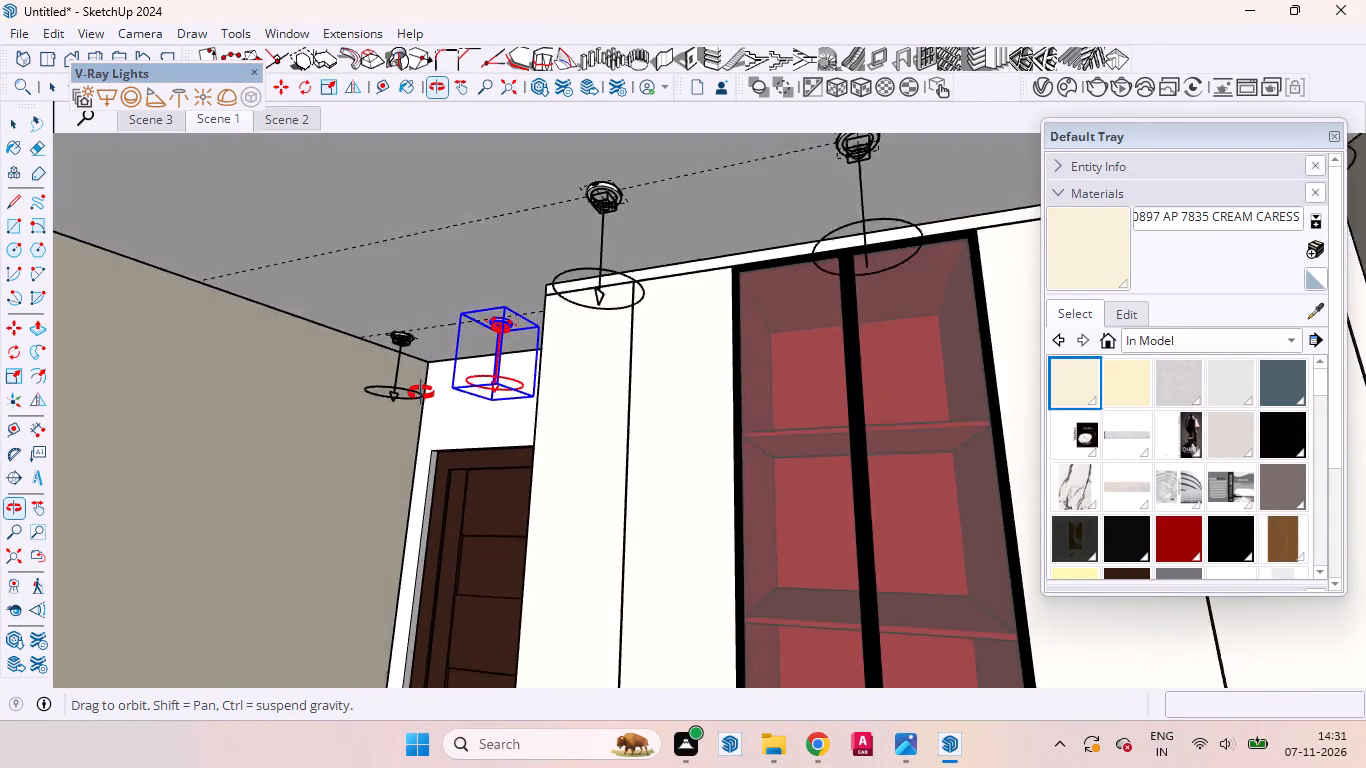
middle_click_drag(421, 393, 535, 383)
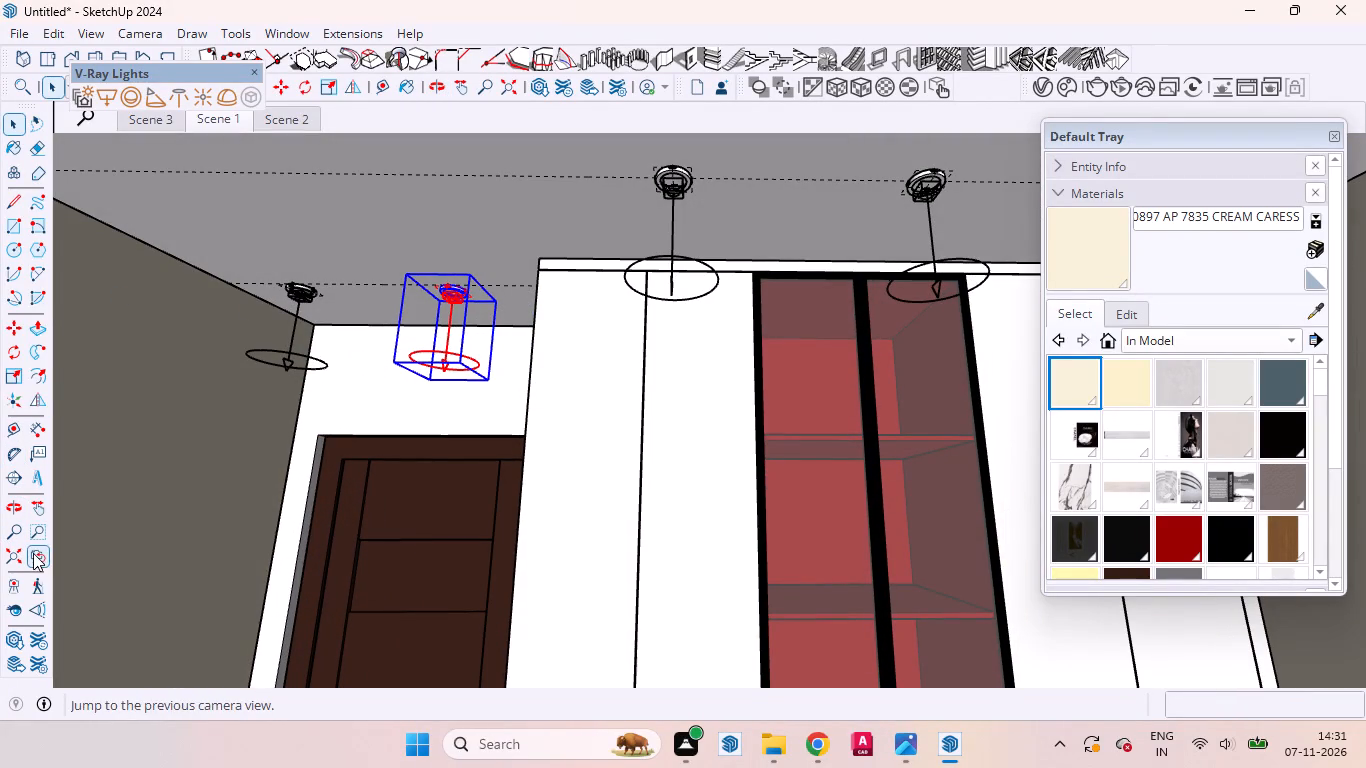
left_click(36, 553)
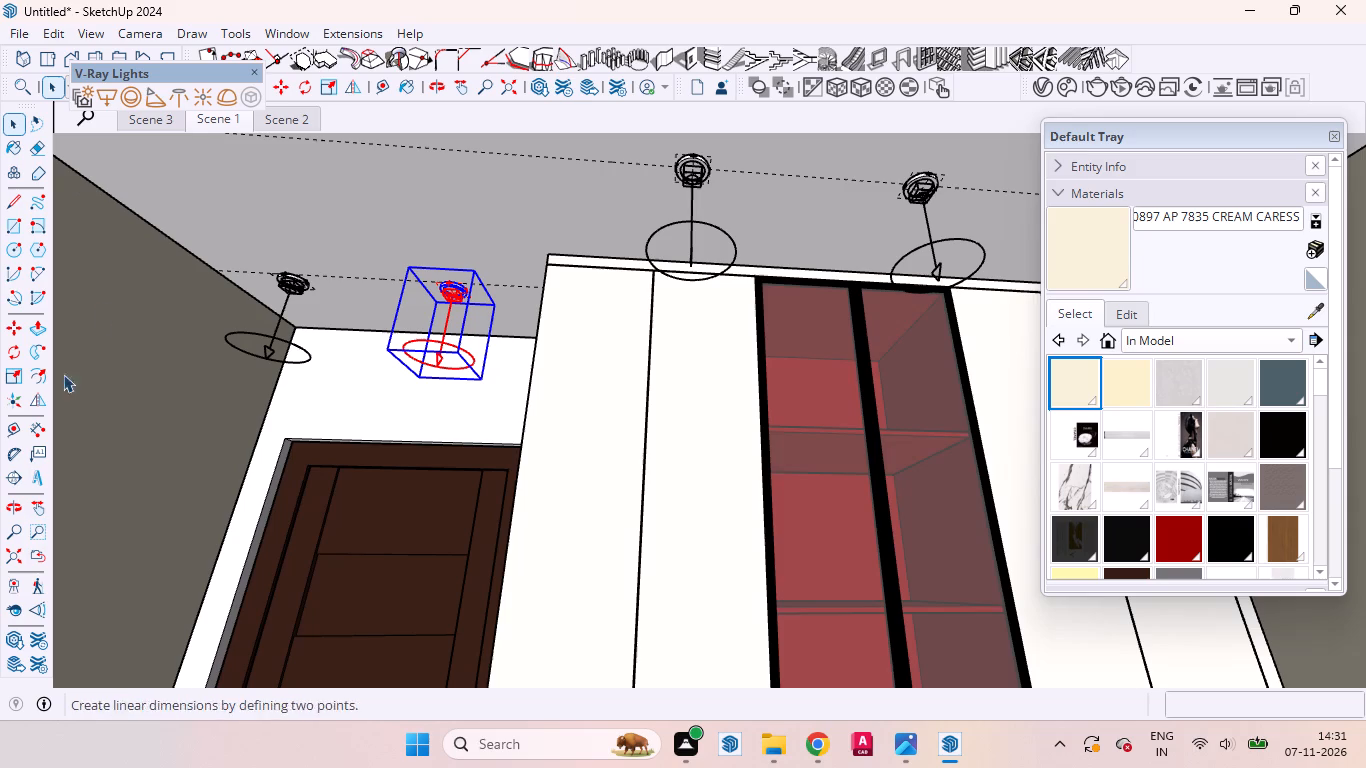
left_click(229, 122)
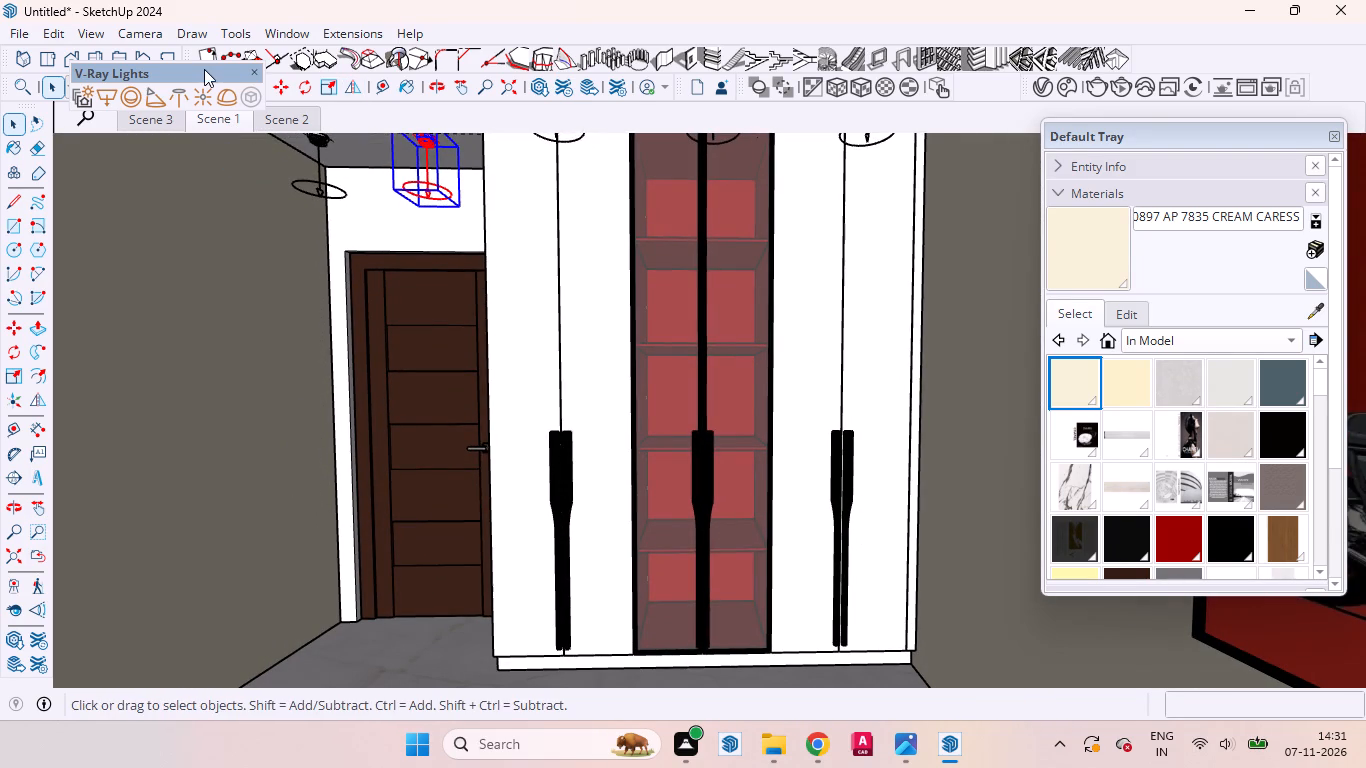
Set the IES Light's intensity to 15450 lm in the V-Ray Asset Editor.
left_click_drag(204, 69, 209, 188)
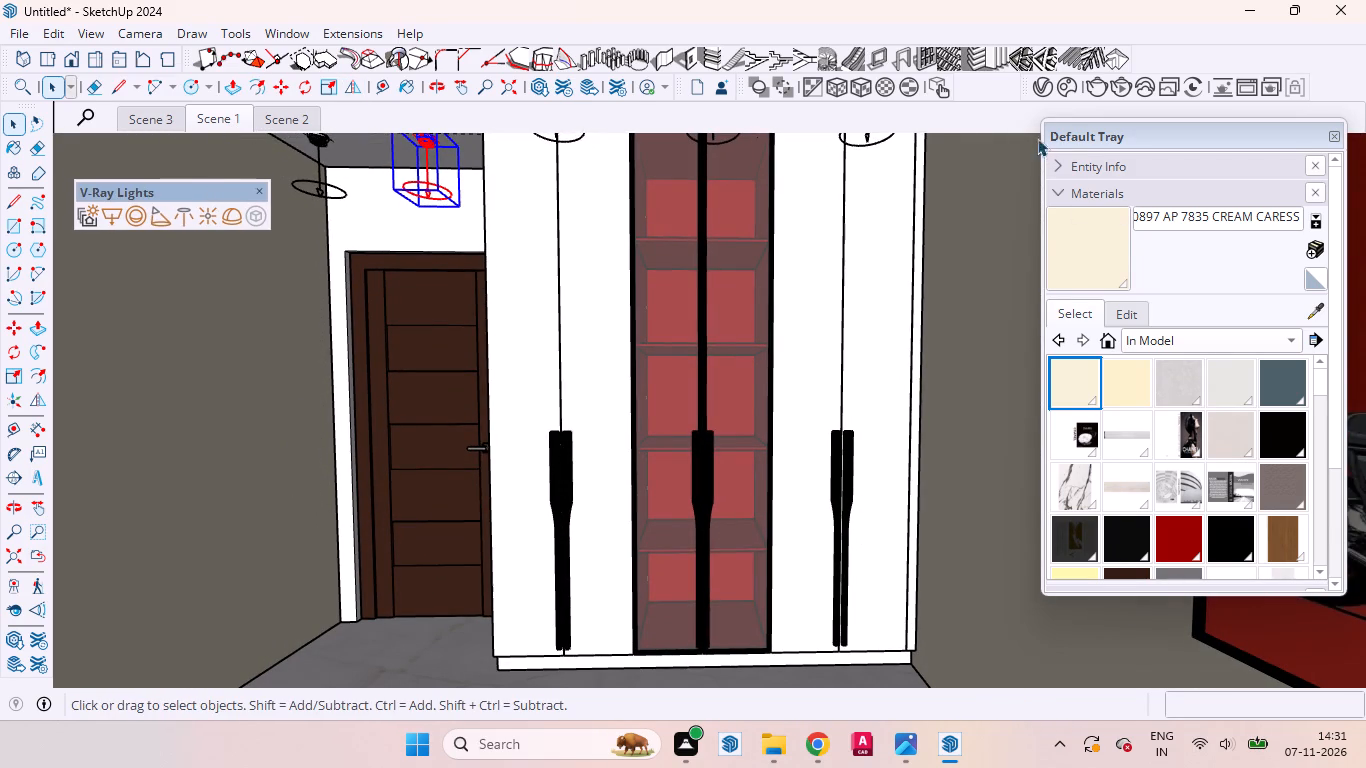
left_click(1049, 92)
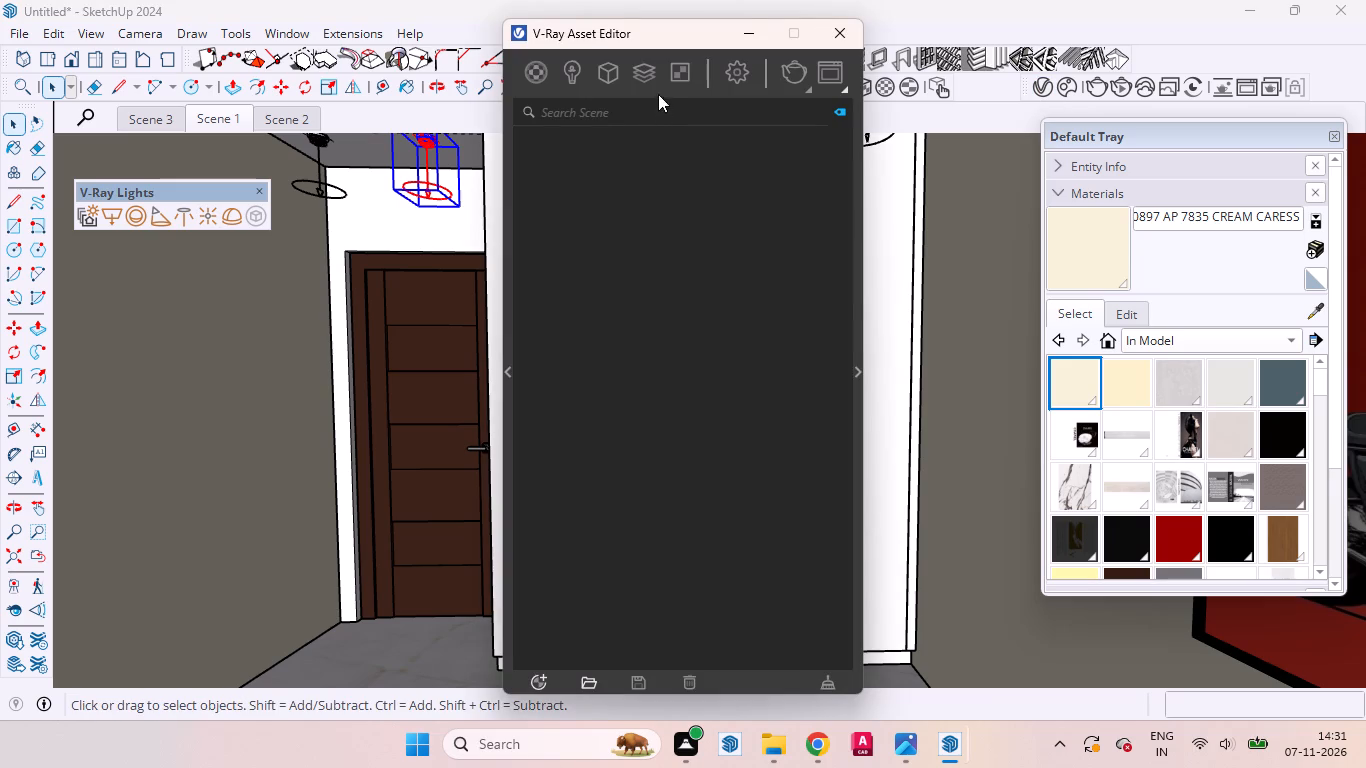
left_click(578, 84)
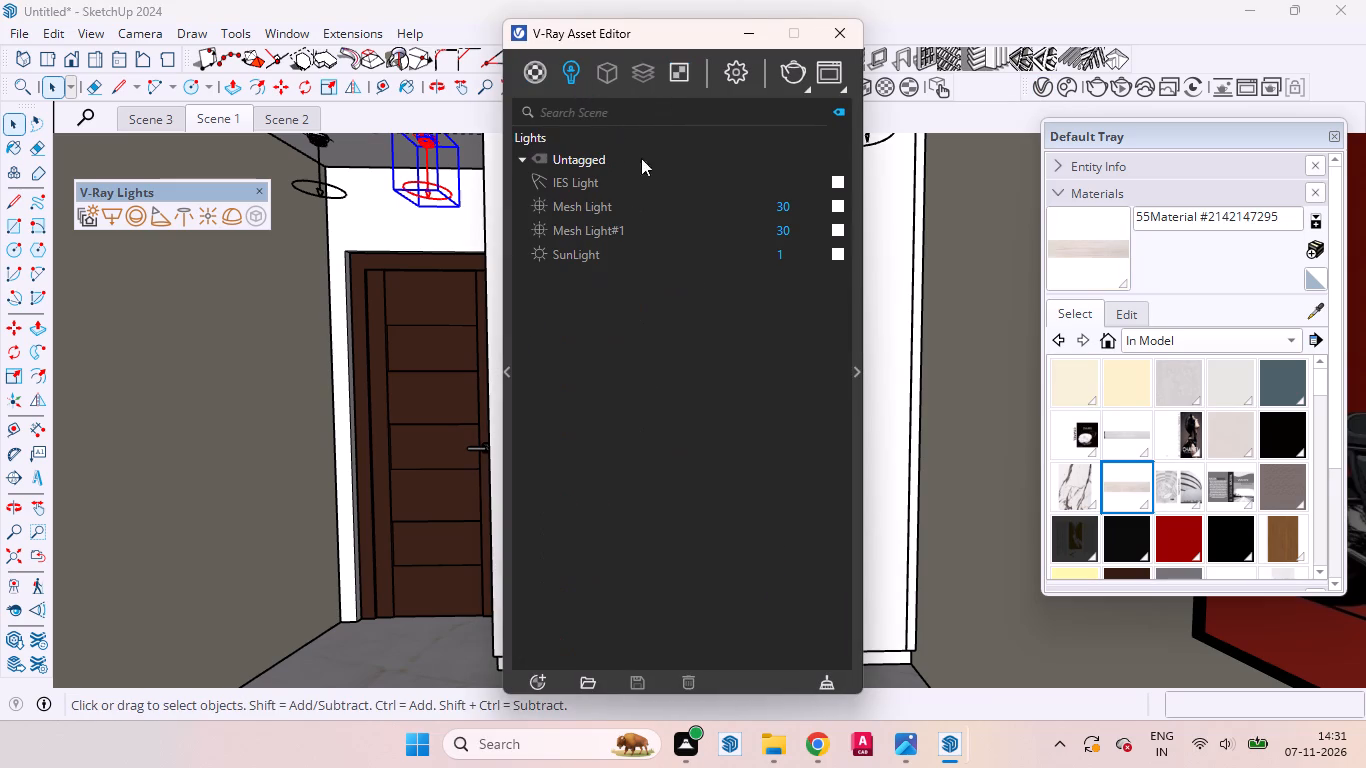
left_click(745, 173)
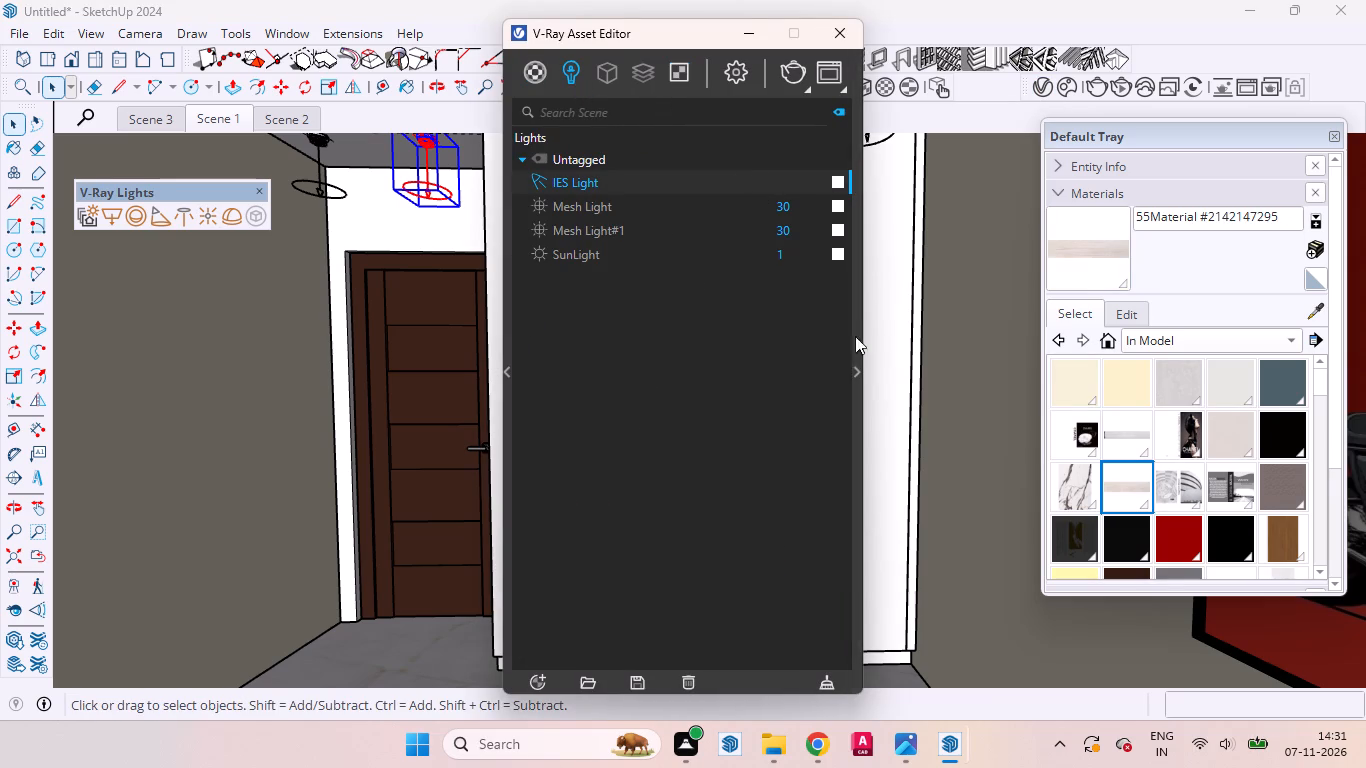
left_click(859, 366)
left_click_drag(781, 33, 522, 10)
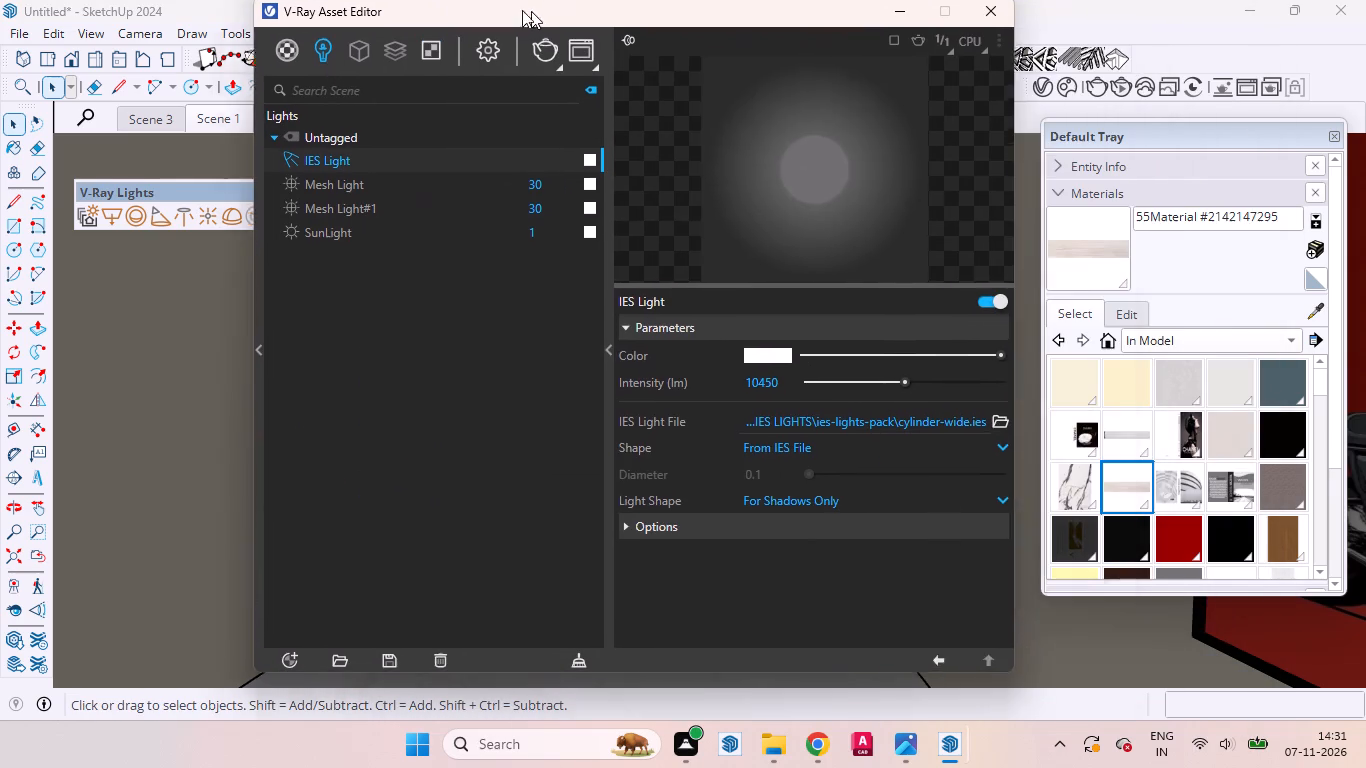
left_click_drag(522, 10, 514, 8)
left_click(740, 384)
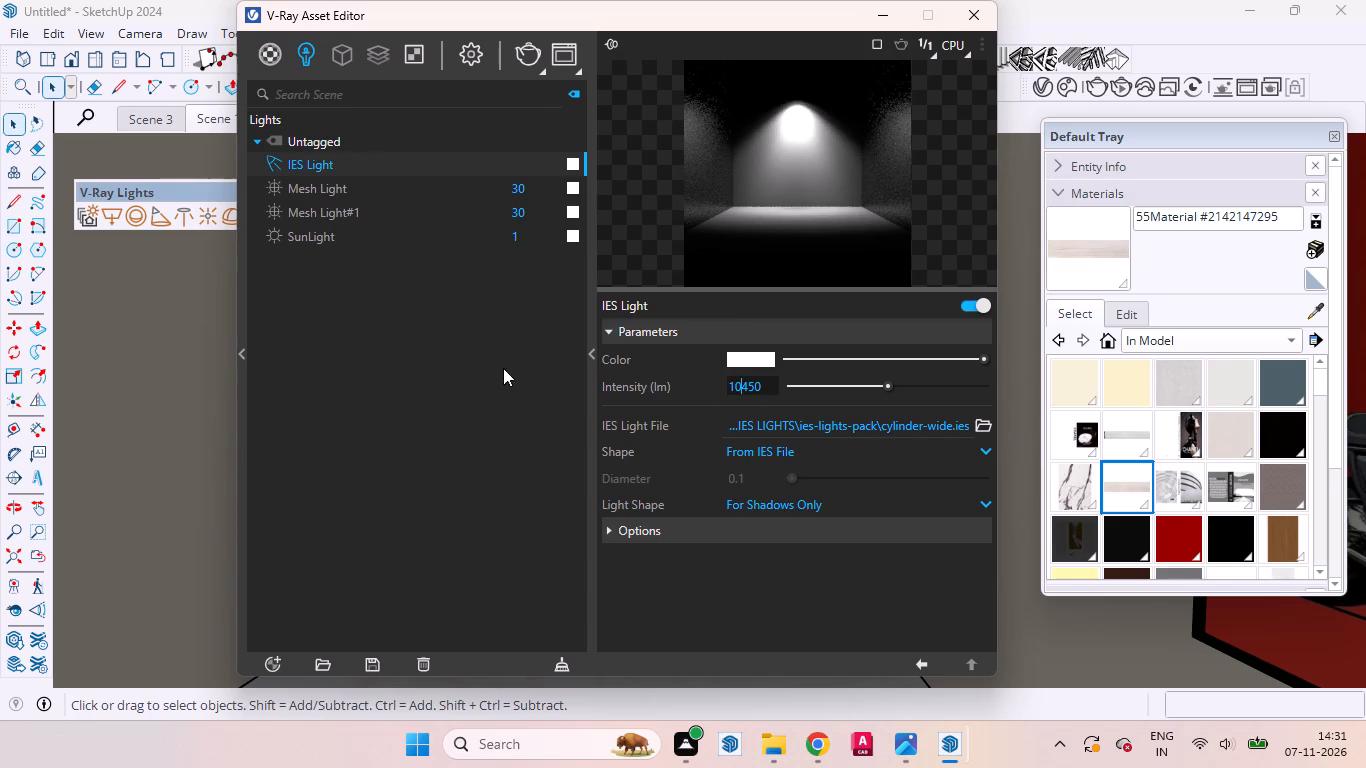
key("BackSpace")
key("5")
Set the IES Light's colour temperature to 4500 K.
left_click(574, 163)
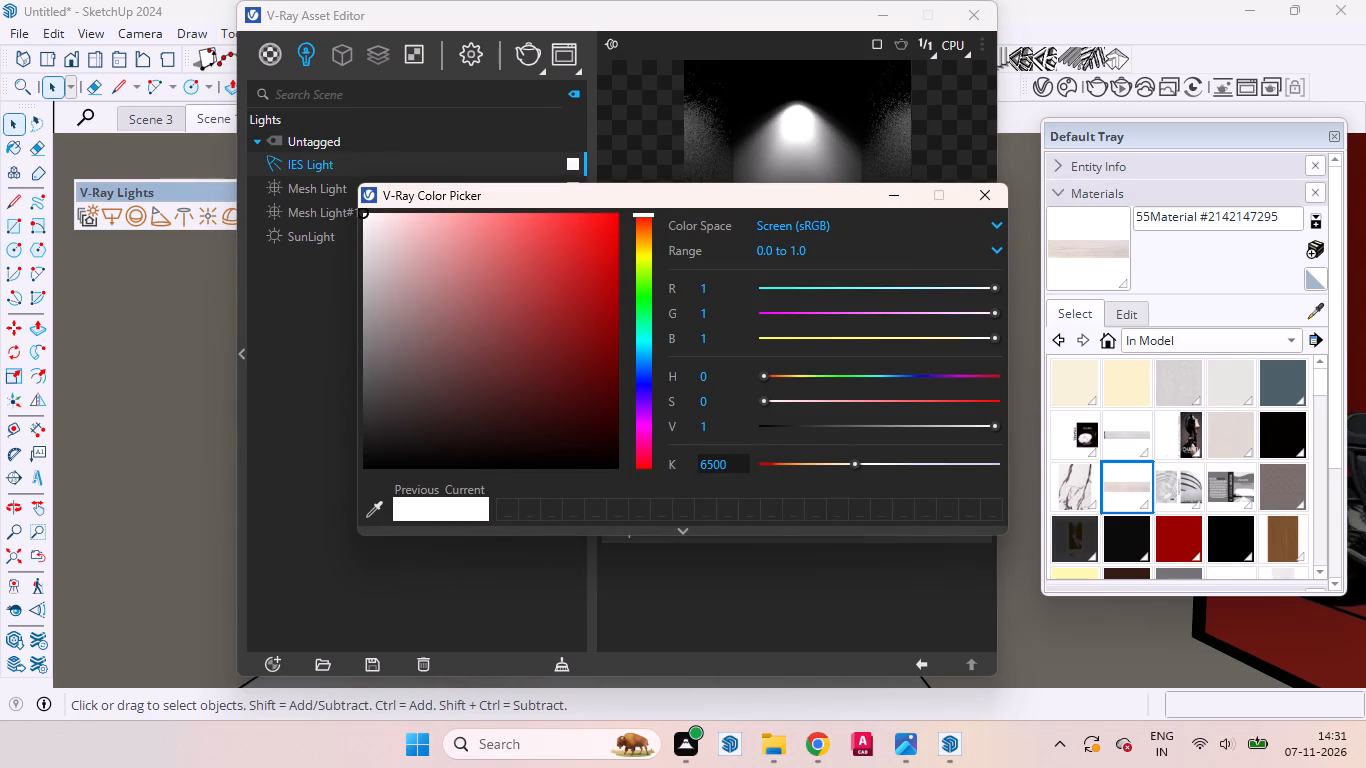
left_click(708, 466)
key("BackSpace")
key("4")
key("Return")
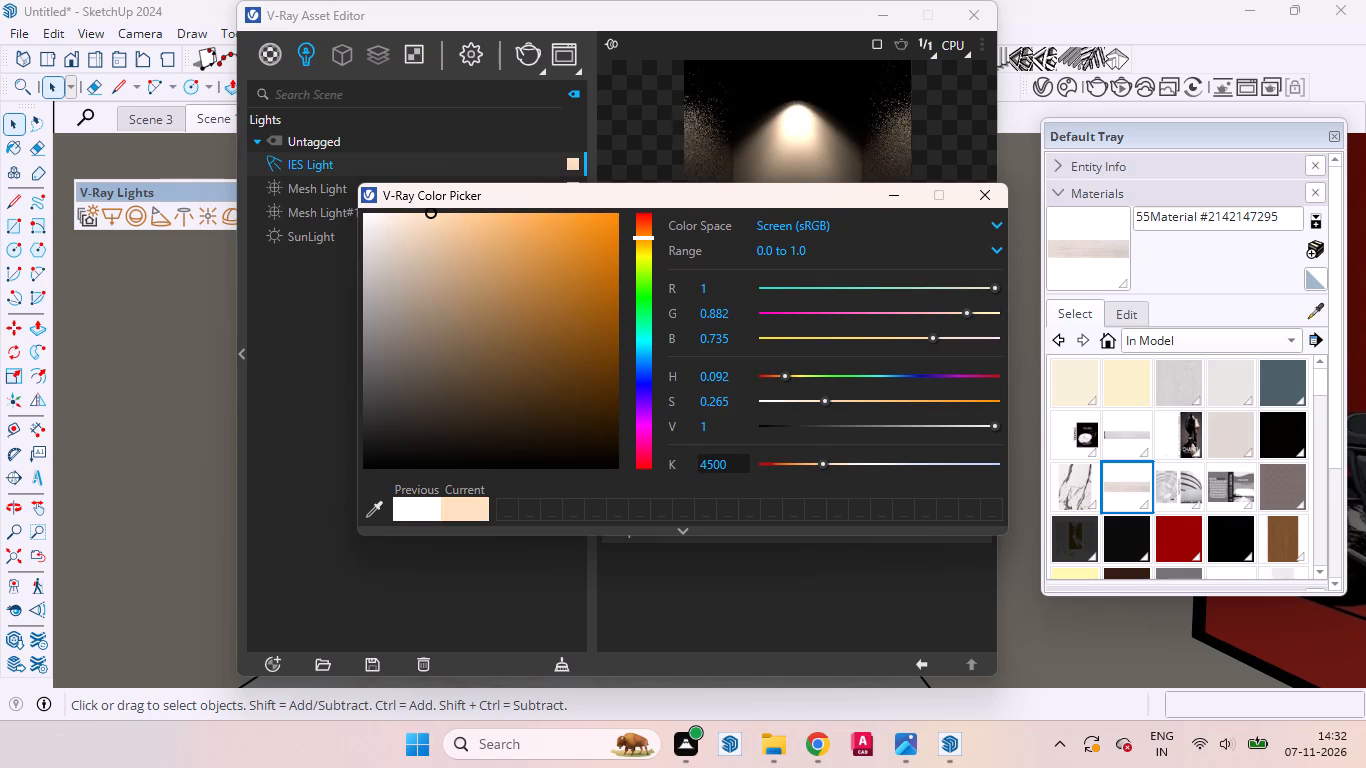
left_click_drag(690, 206, 960, 290)
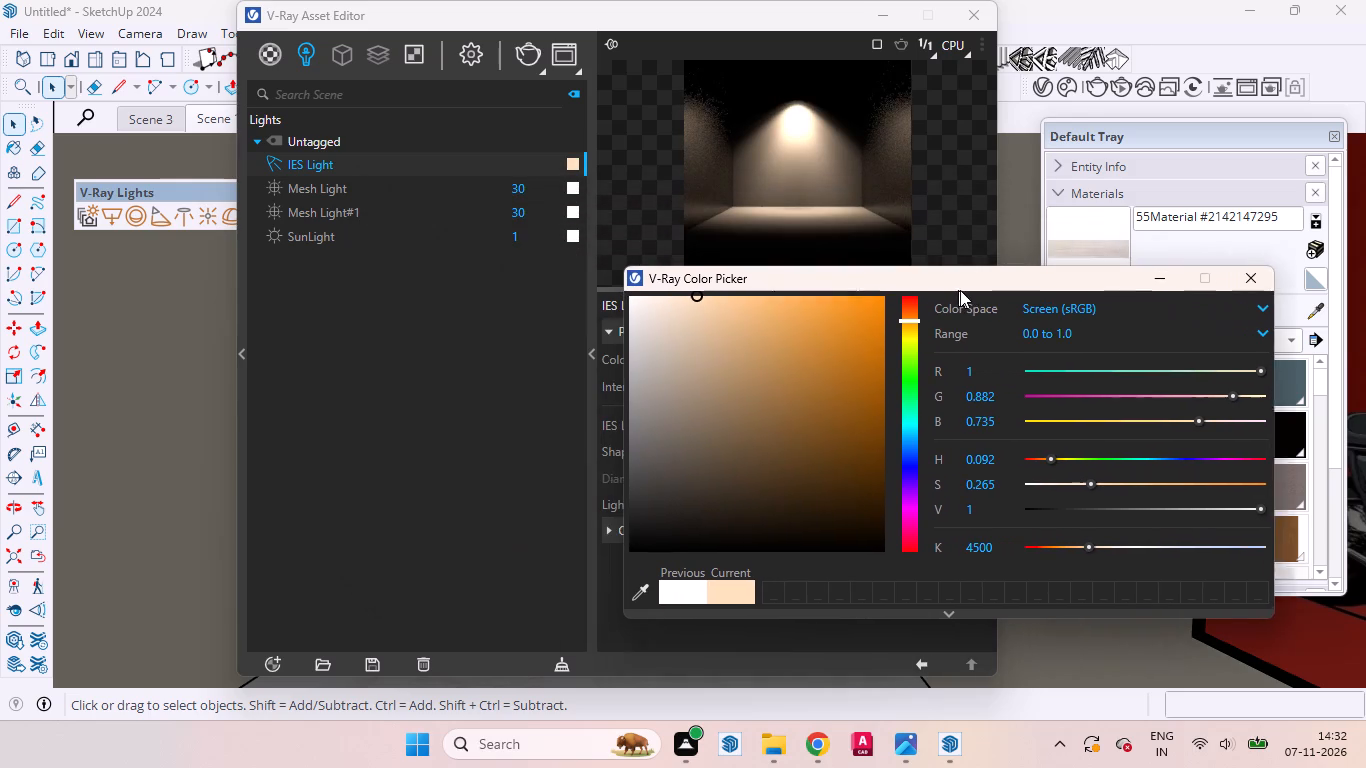
left_click_drag(960, 290, 1041, 285)
left_click(1335, 271)
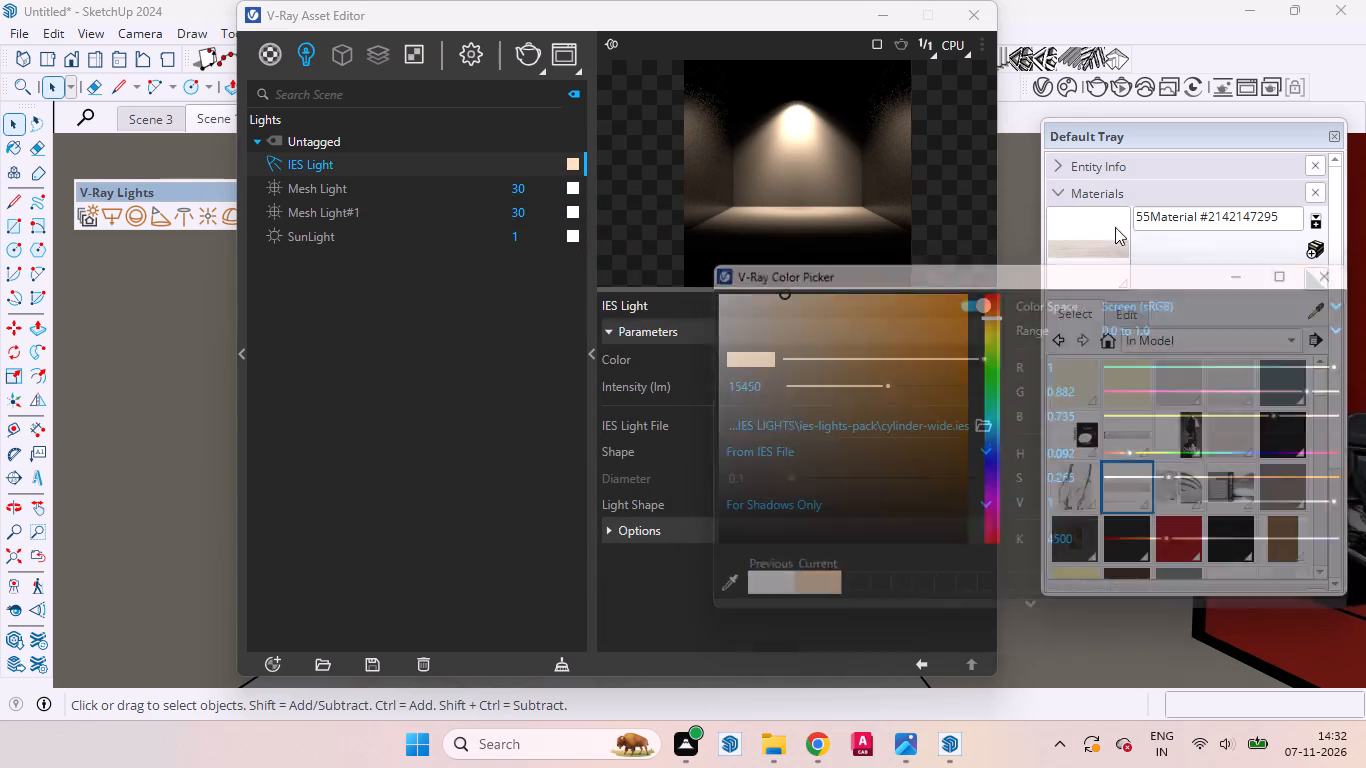
Sample the cream material from the wardrobe door and make it editable in V-Ray.
left_click(1314, 299)
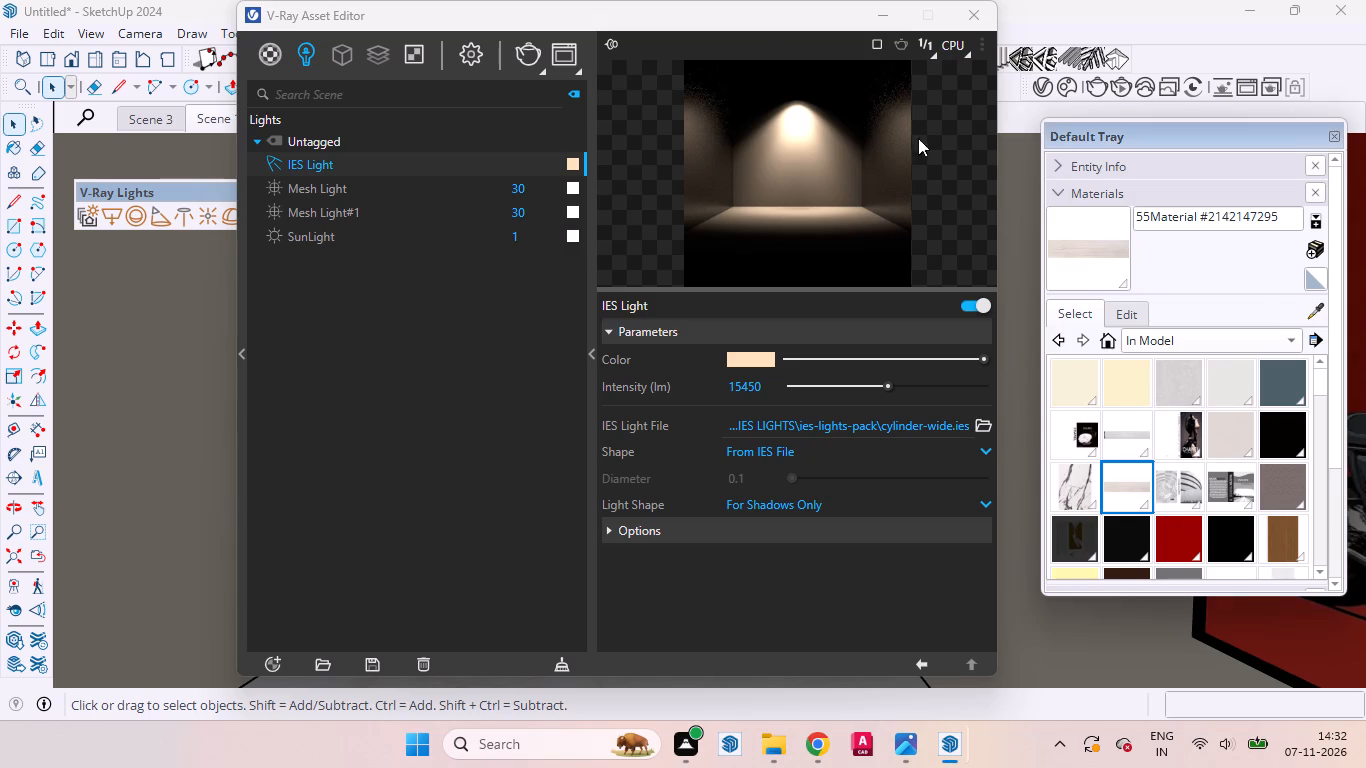
left_click_drag(759, 19, 430, 158)
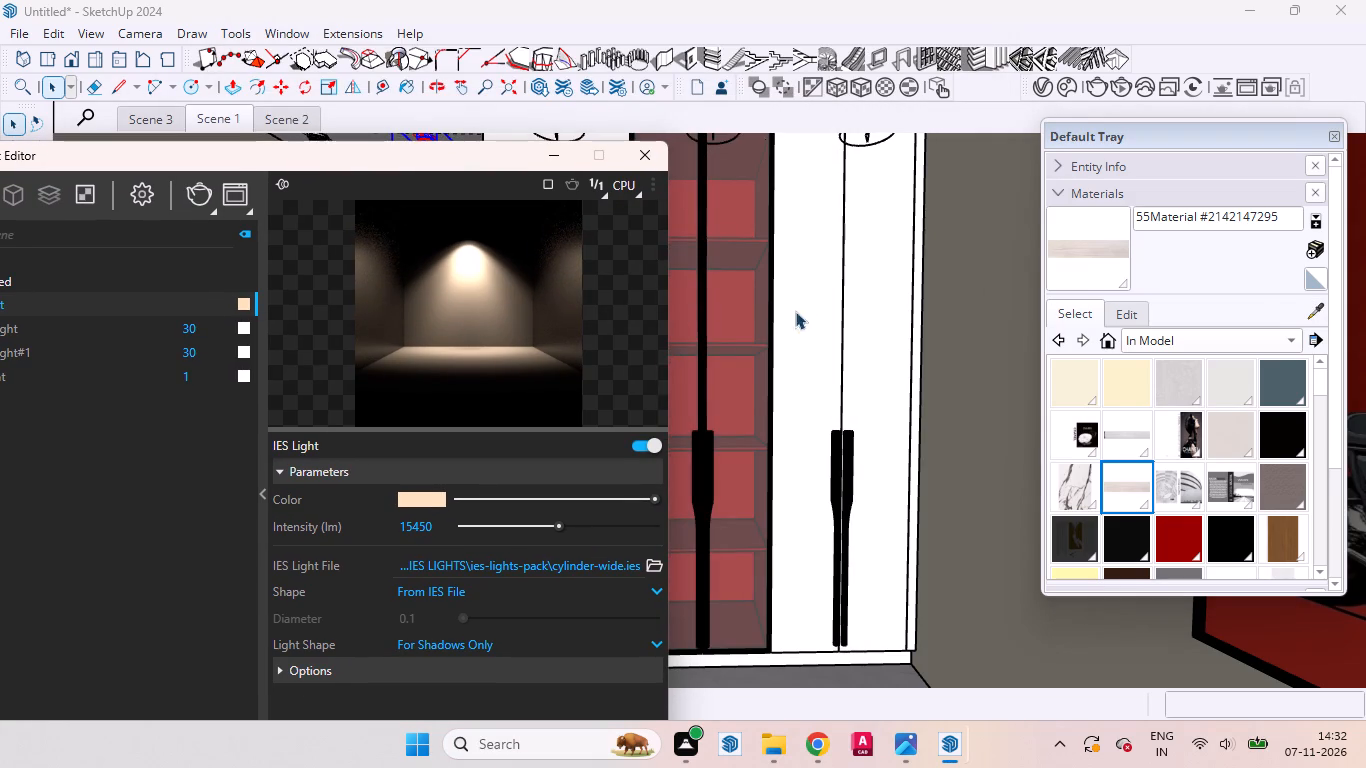
left_click(1312, 317)
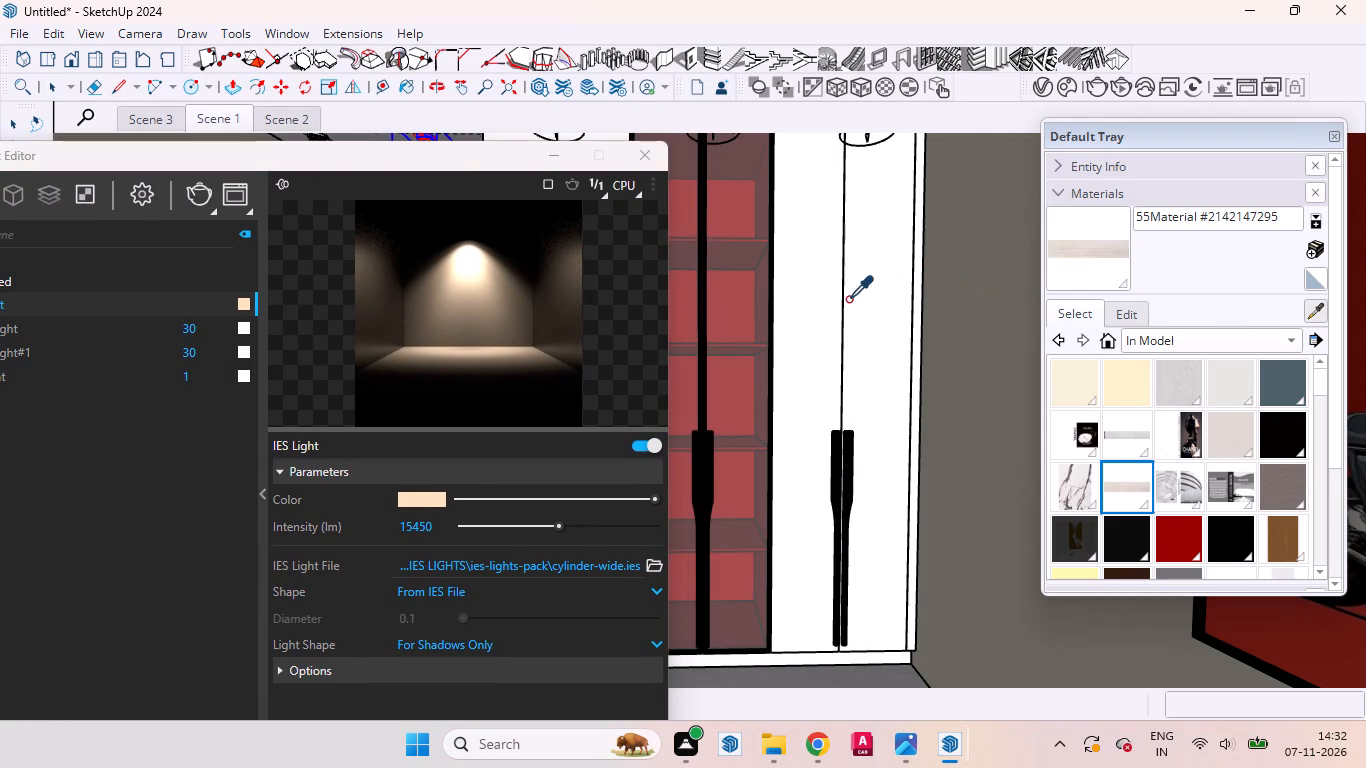
left_click(885, 300)
left_click_drag(375, 154, 501, 135)
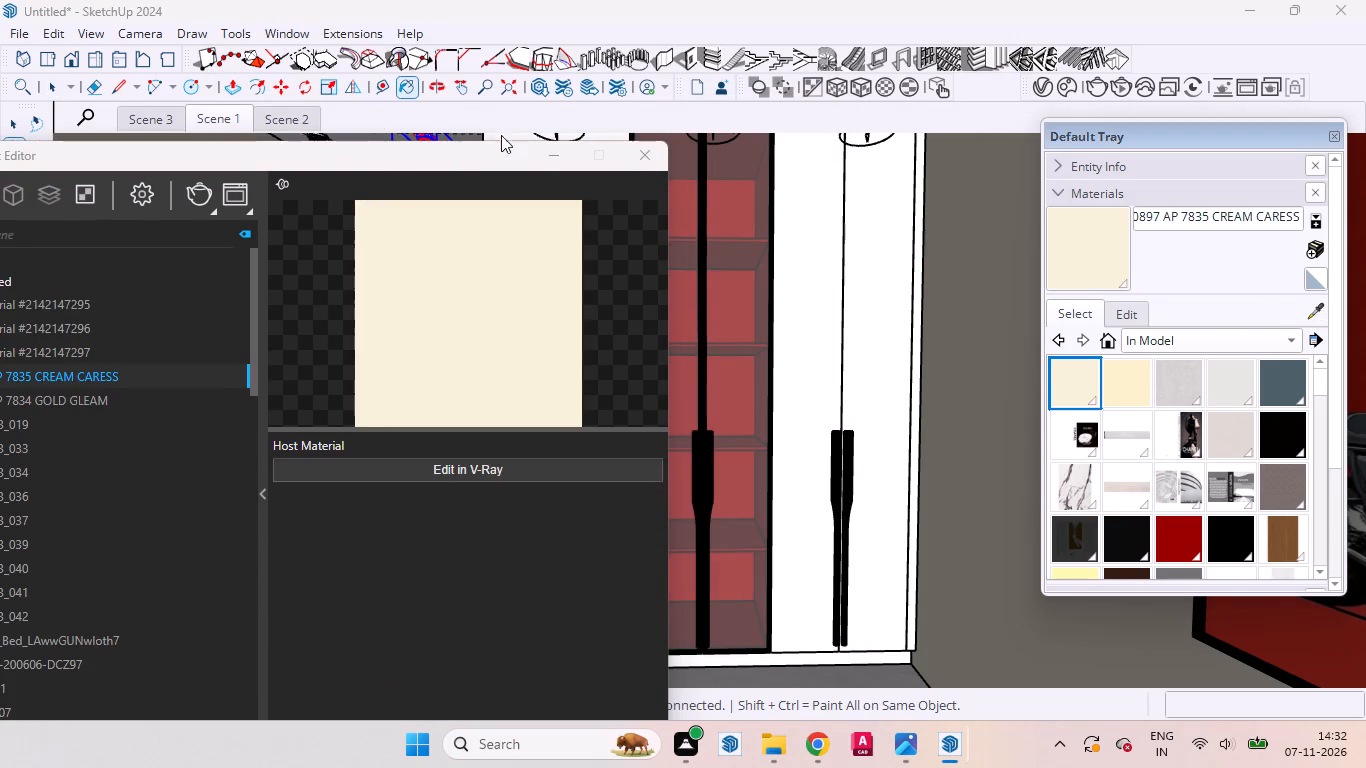
left_click_drag(501, 135, 585, 101)
left_click_drag(397, 153, 645, 110)
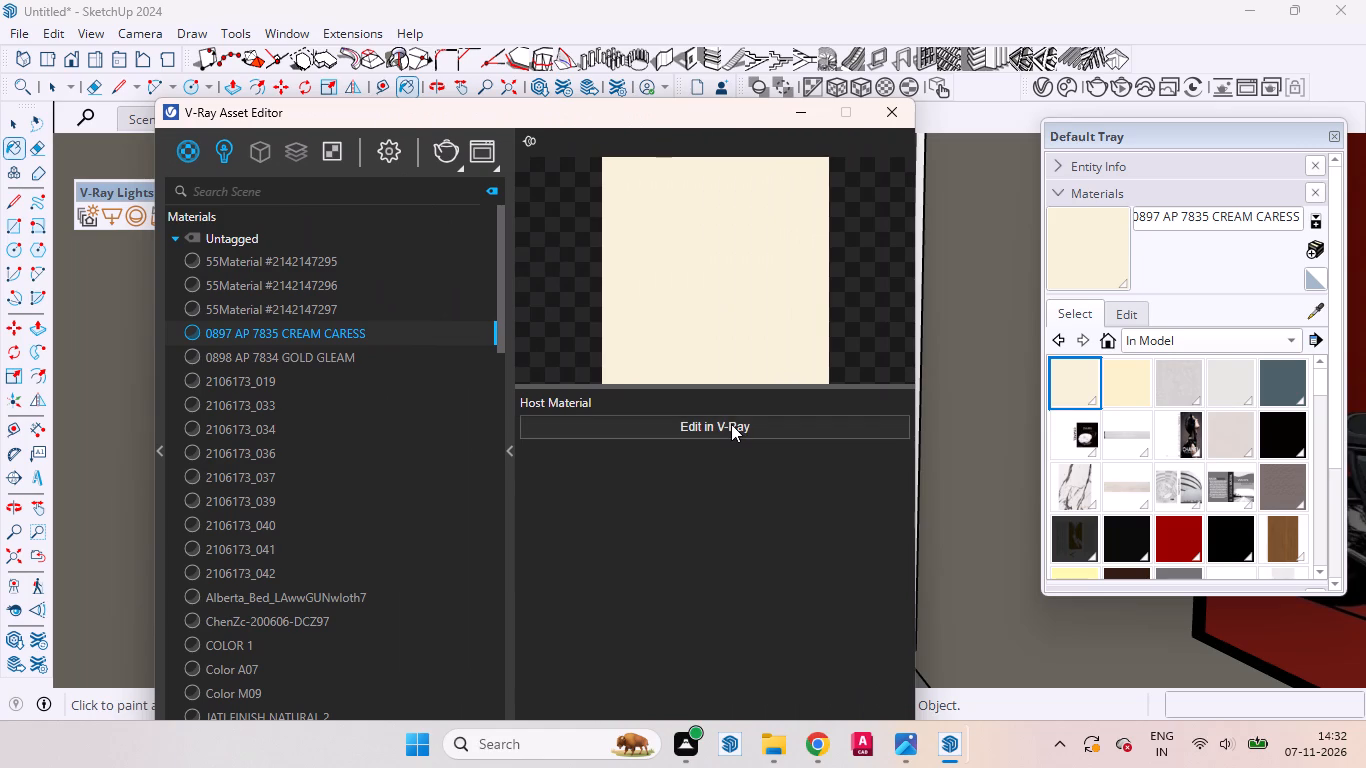
left_click(731, 424)
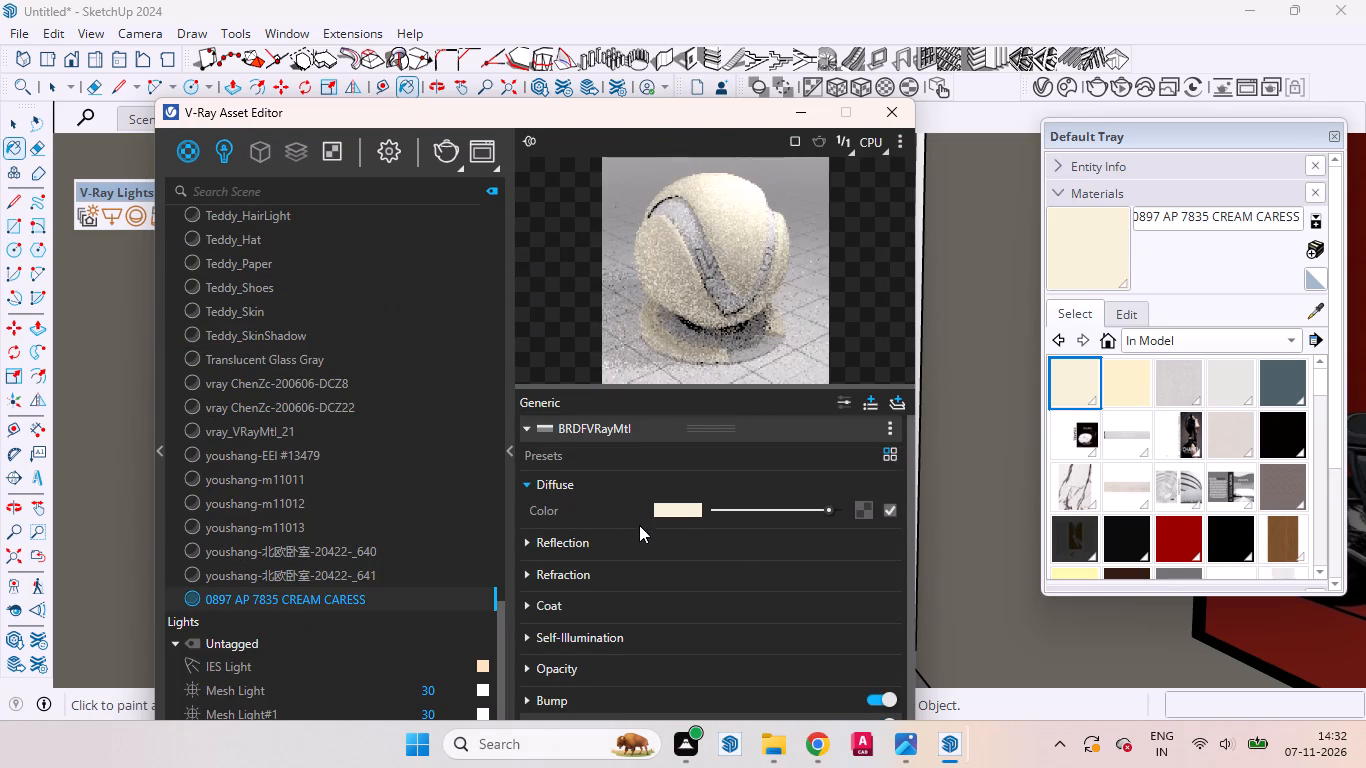
Set the surface control in the Cream Caress material's reflection settings to Use Glossiness.
left_click(641, 542)
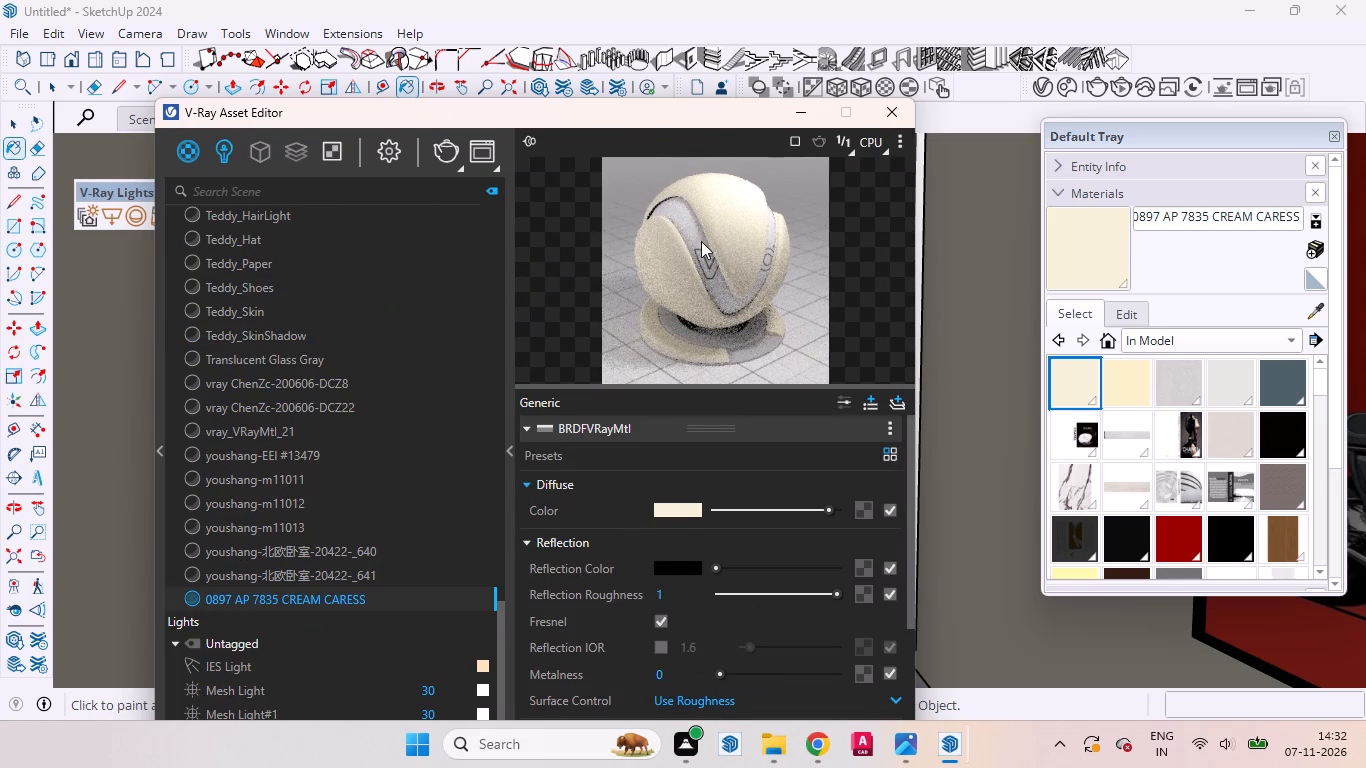
left_click_drag(665, 114, 663, 63)
scroll(660, 487, "down", 3)
left_click(895, 465)
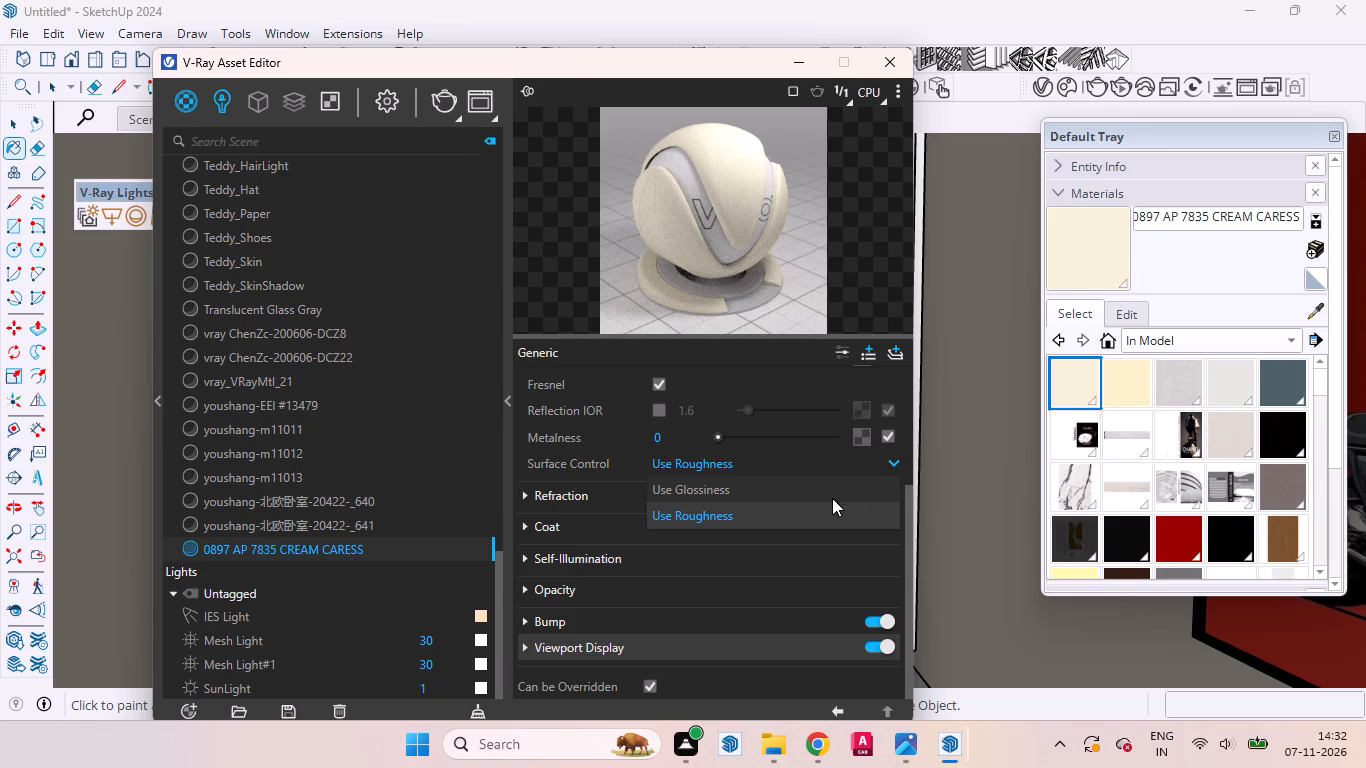
left_click(756, 481)
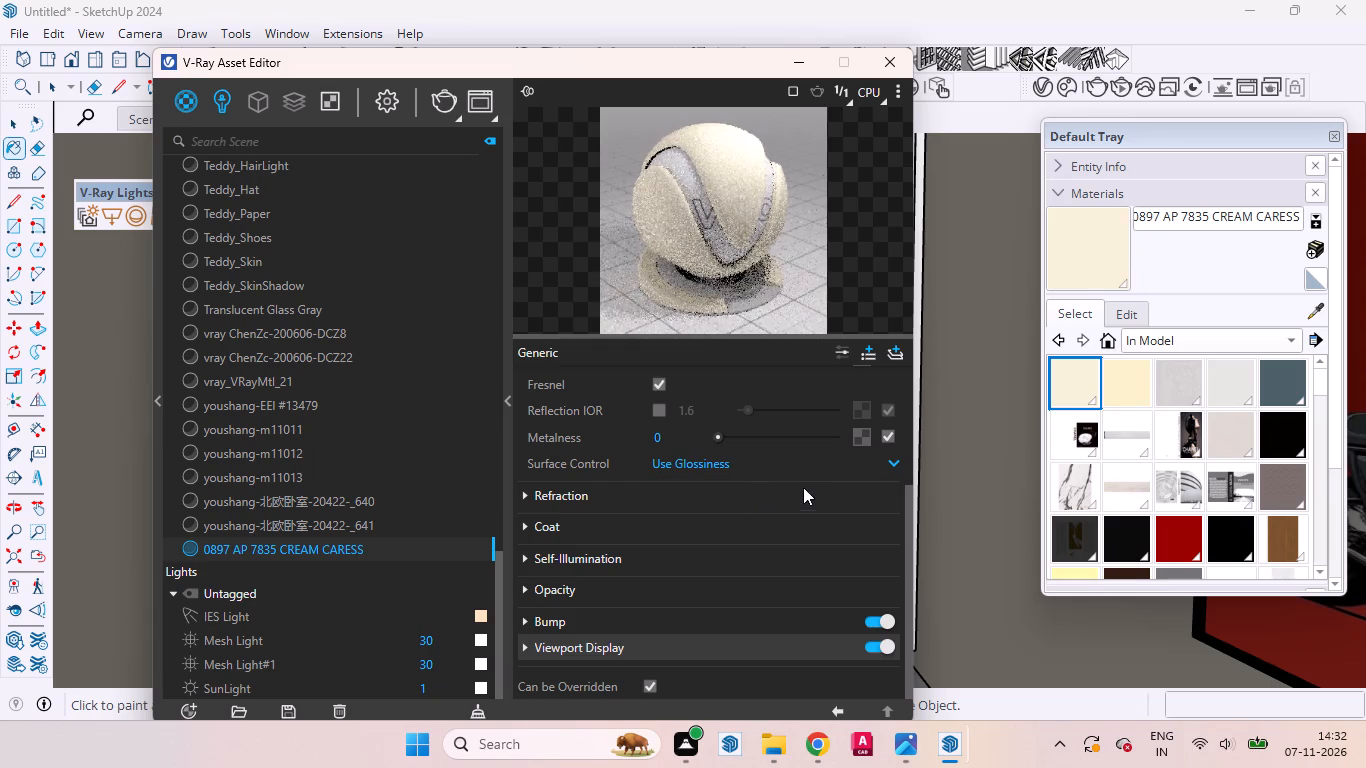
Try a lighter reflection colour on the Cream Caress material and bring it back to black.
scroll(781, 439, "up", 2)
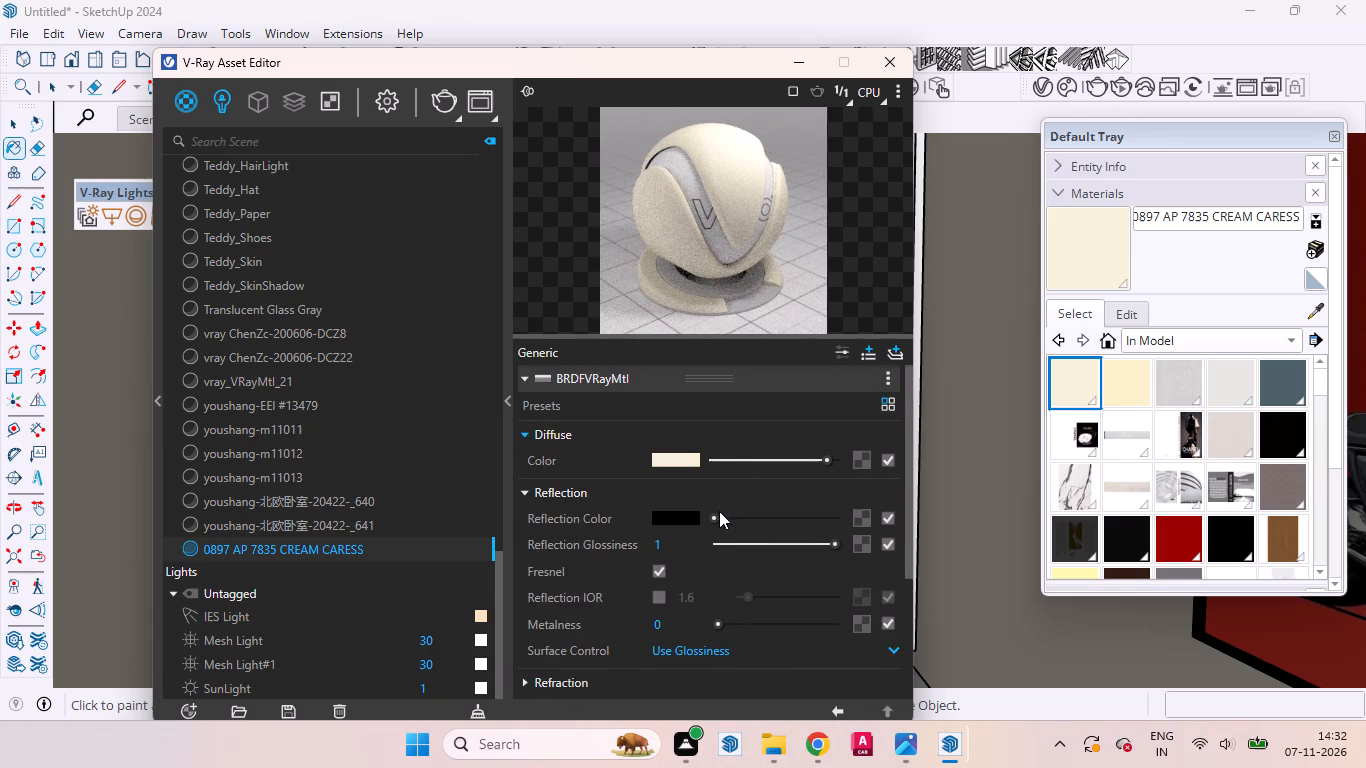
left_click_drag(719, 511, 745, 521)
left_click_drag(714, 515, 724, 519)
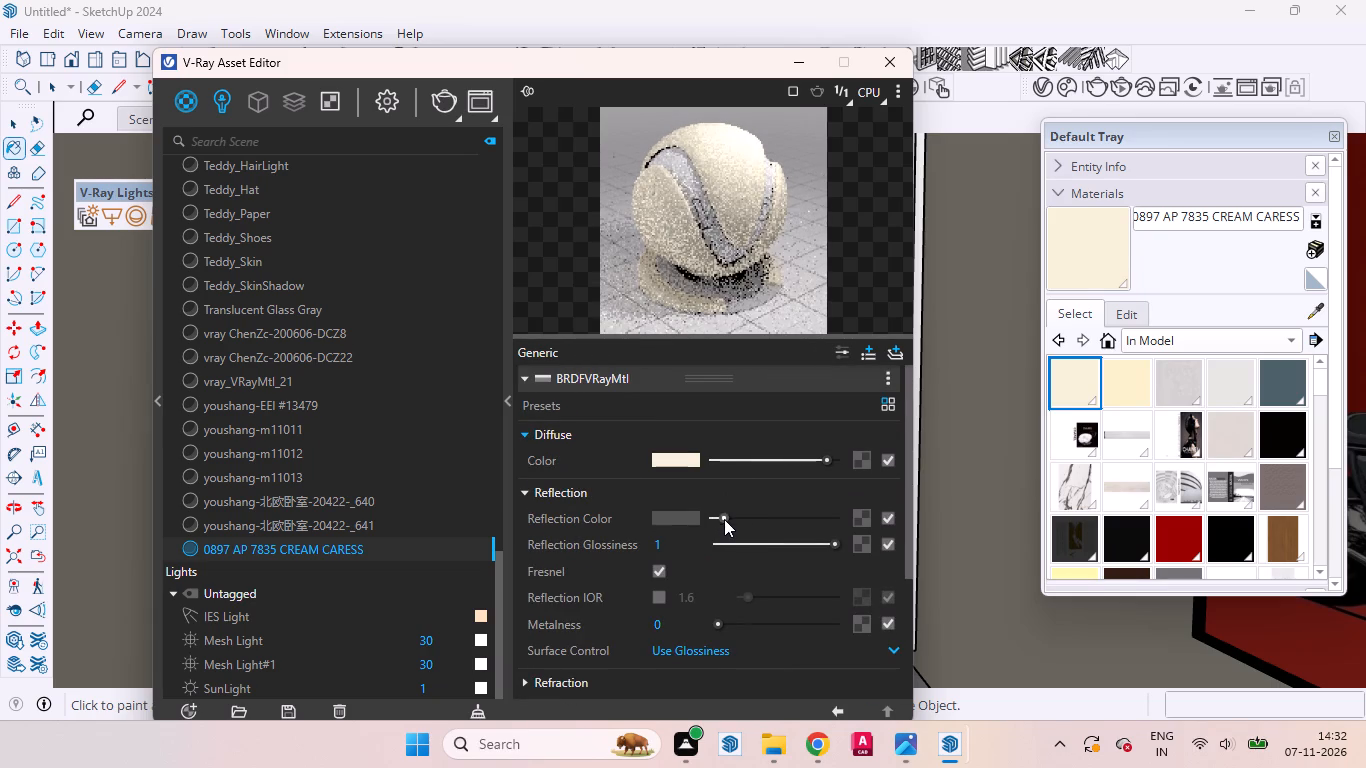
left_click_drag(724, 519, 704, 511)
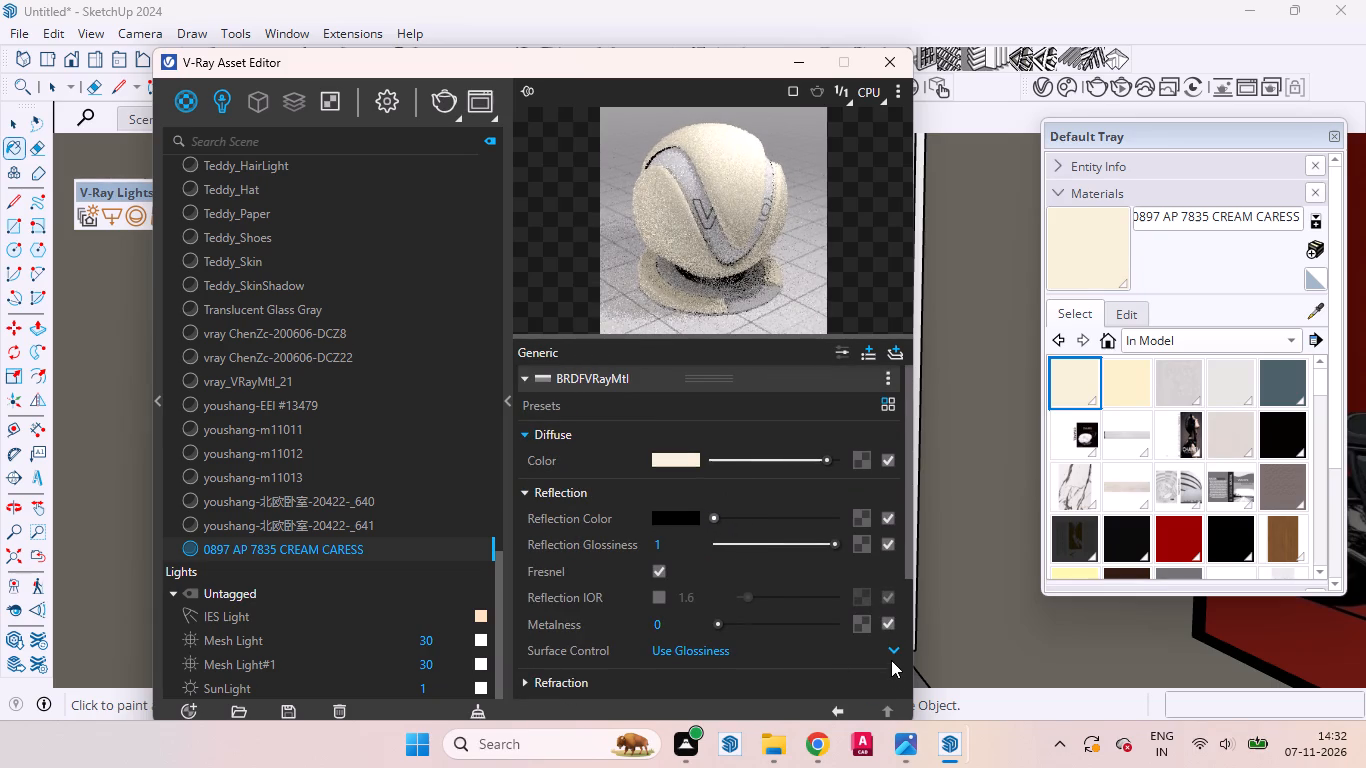
Switch the Cream Caress material's surface control to Use Roughness and lighten its reflection colour to mid-grey.
left_click(891, 650)
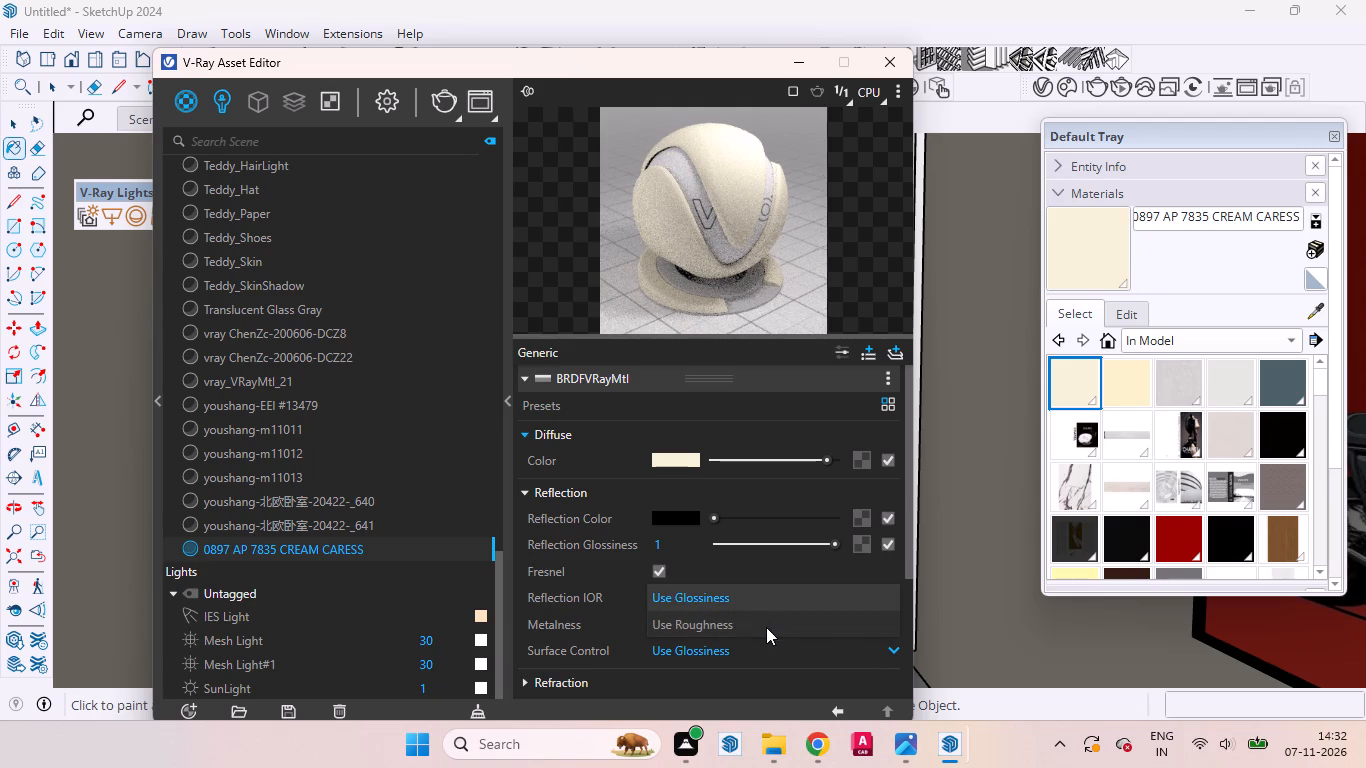
left_click(765, 628)
left_click_drag(719, 519, 742, 528)
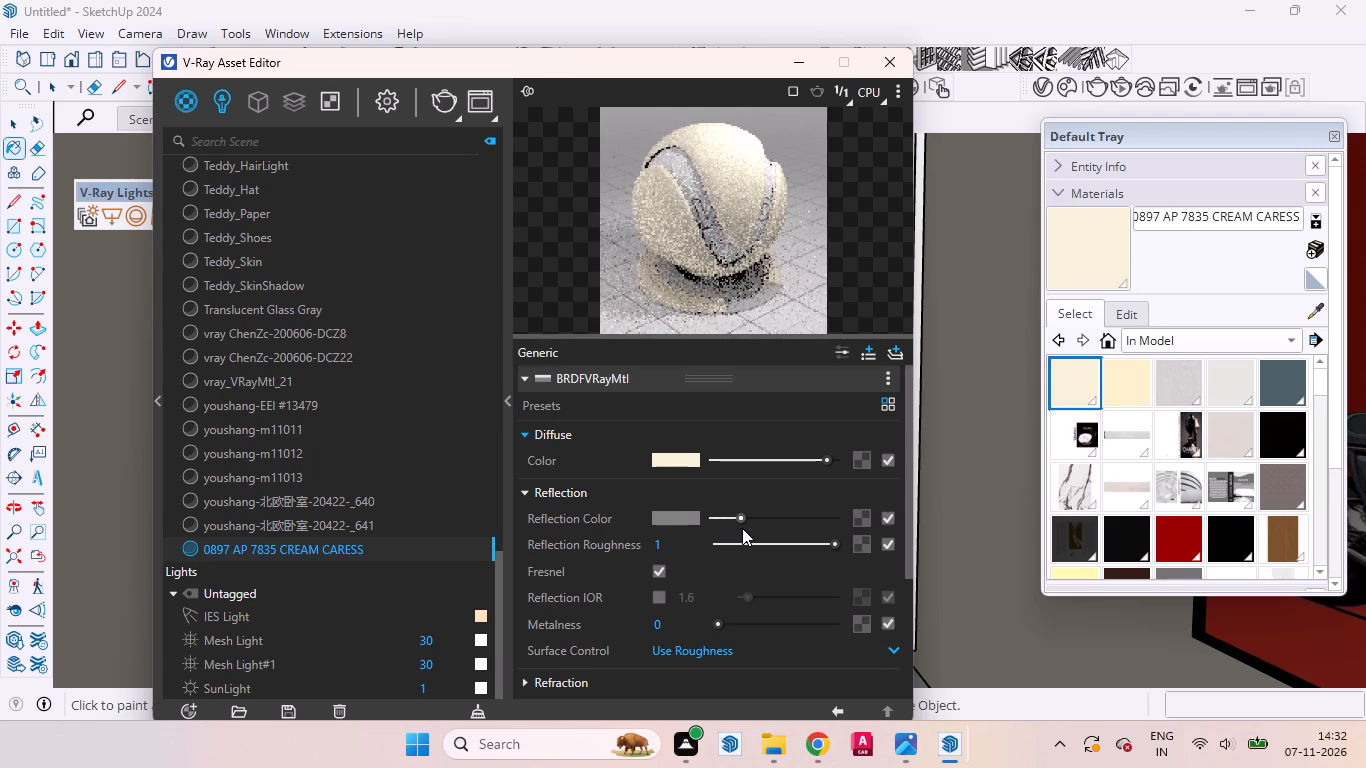
left_click_drag(742, 528, 750, 531)
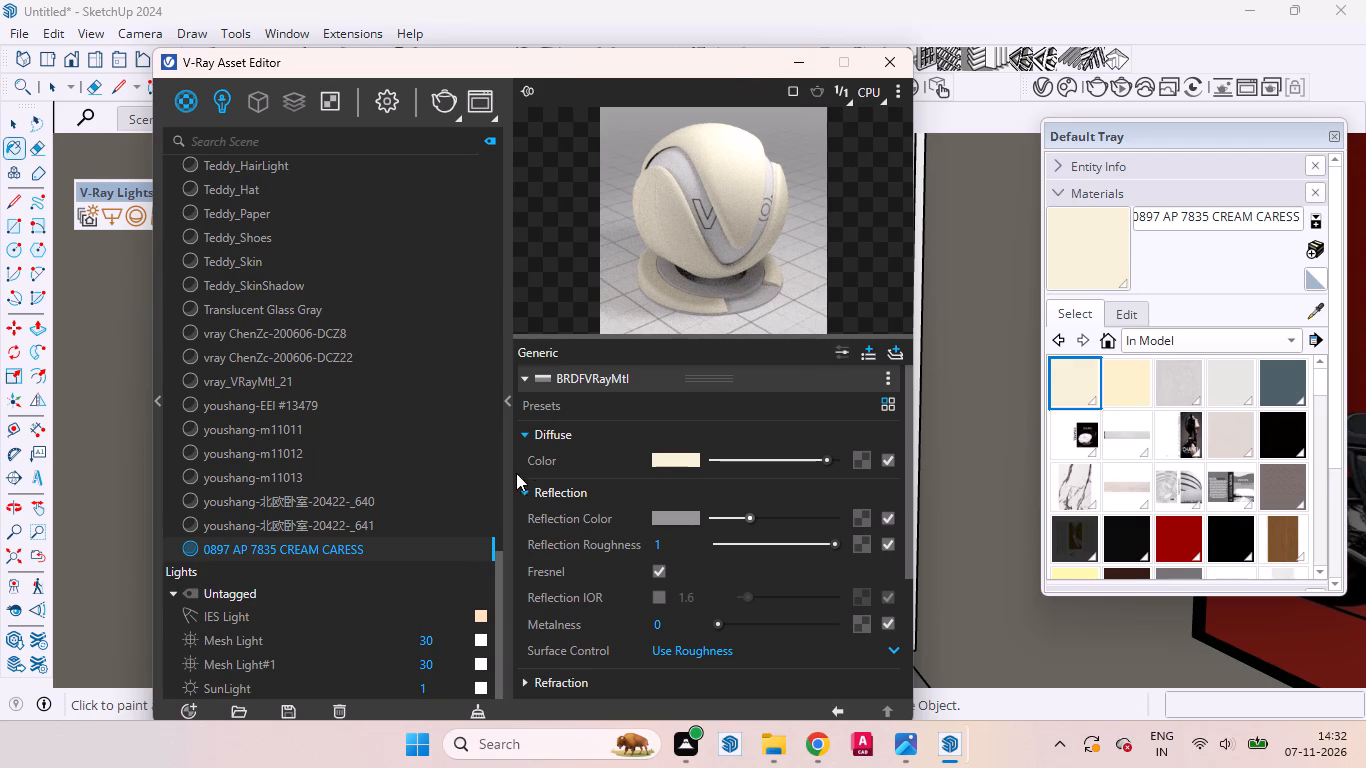
Sample the black material from the wardrobe's glazed door frame, make it editable in V-Ray and lighten its reflection colour to mid-grey.
left_click(1309, 309)
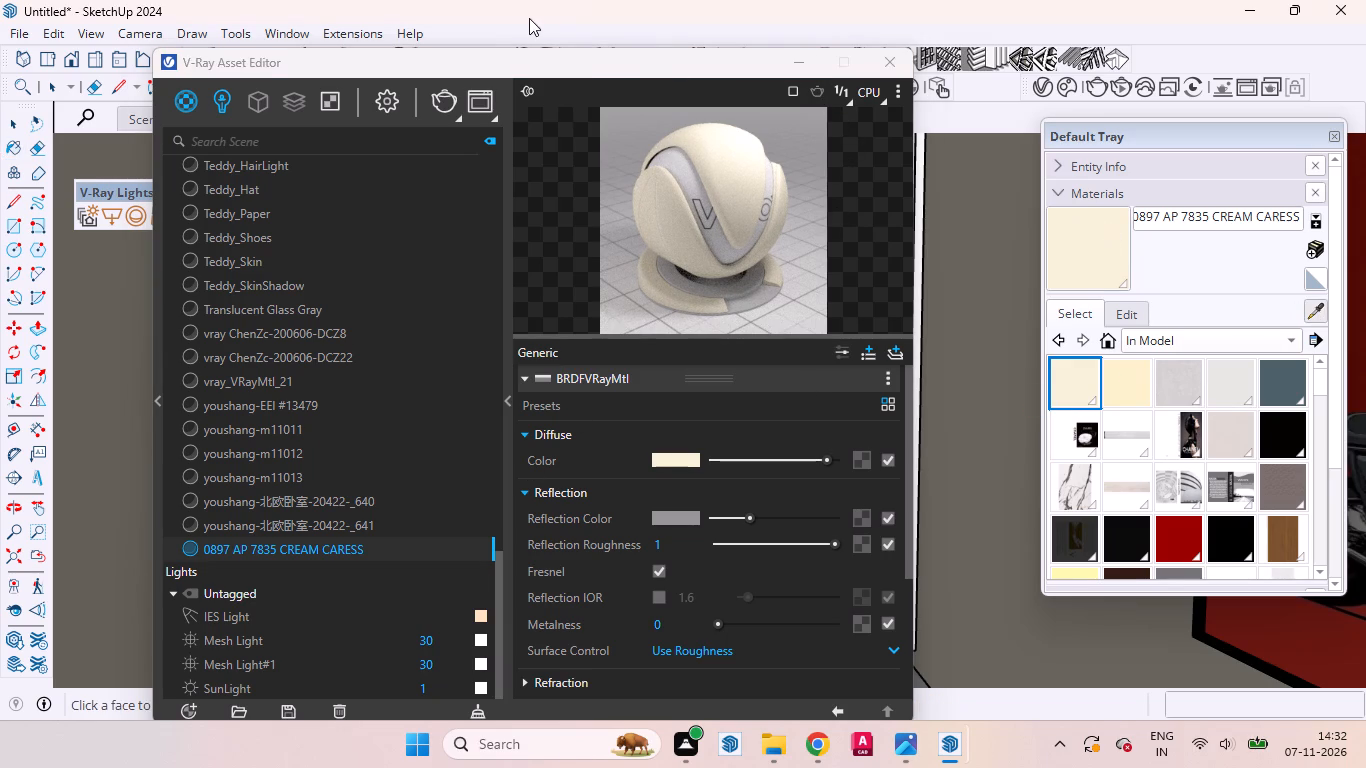
left_click_drag(625, 67, 260, 171)
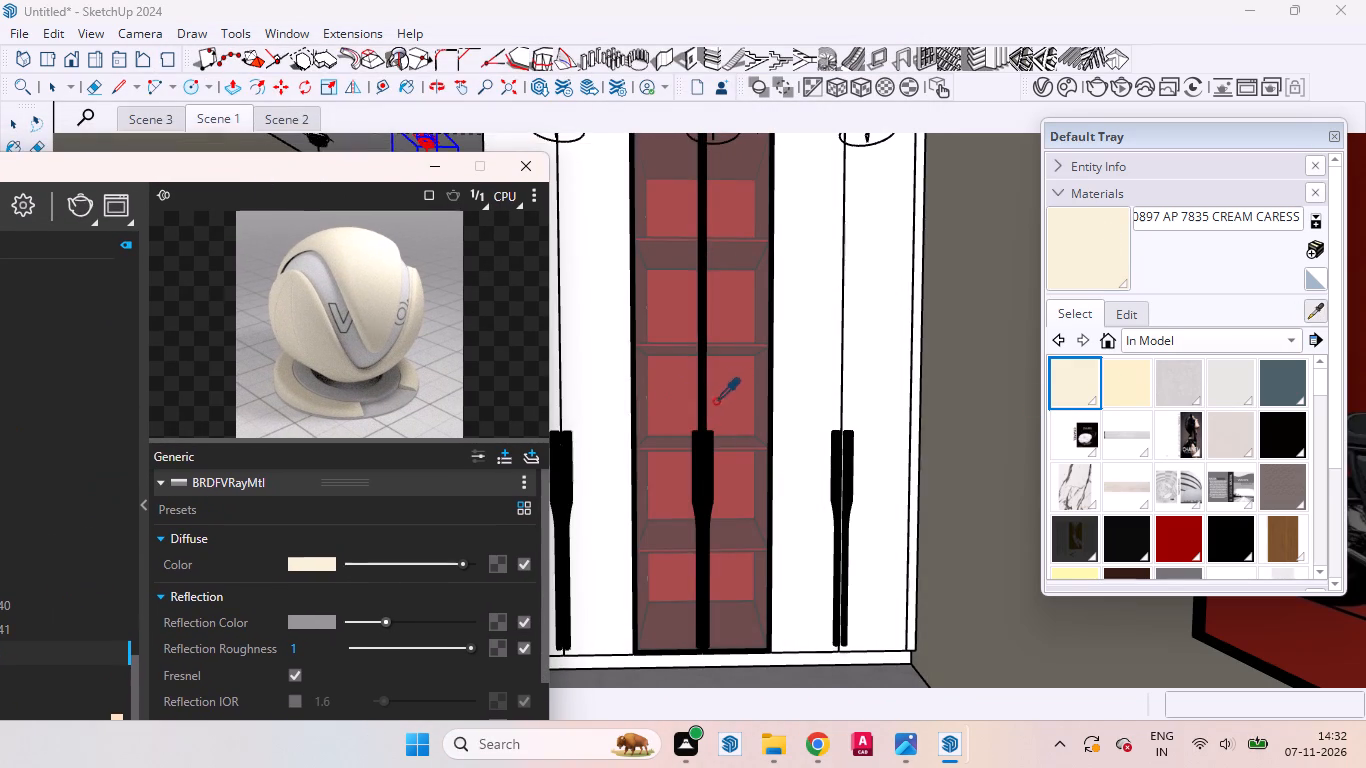
scroll(714, 377, "up", 11)
scroll(706, 360, "down", 1)
scroll(706, 360, "up", 14)
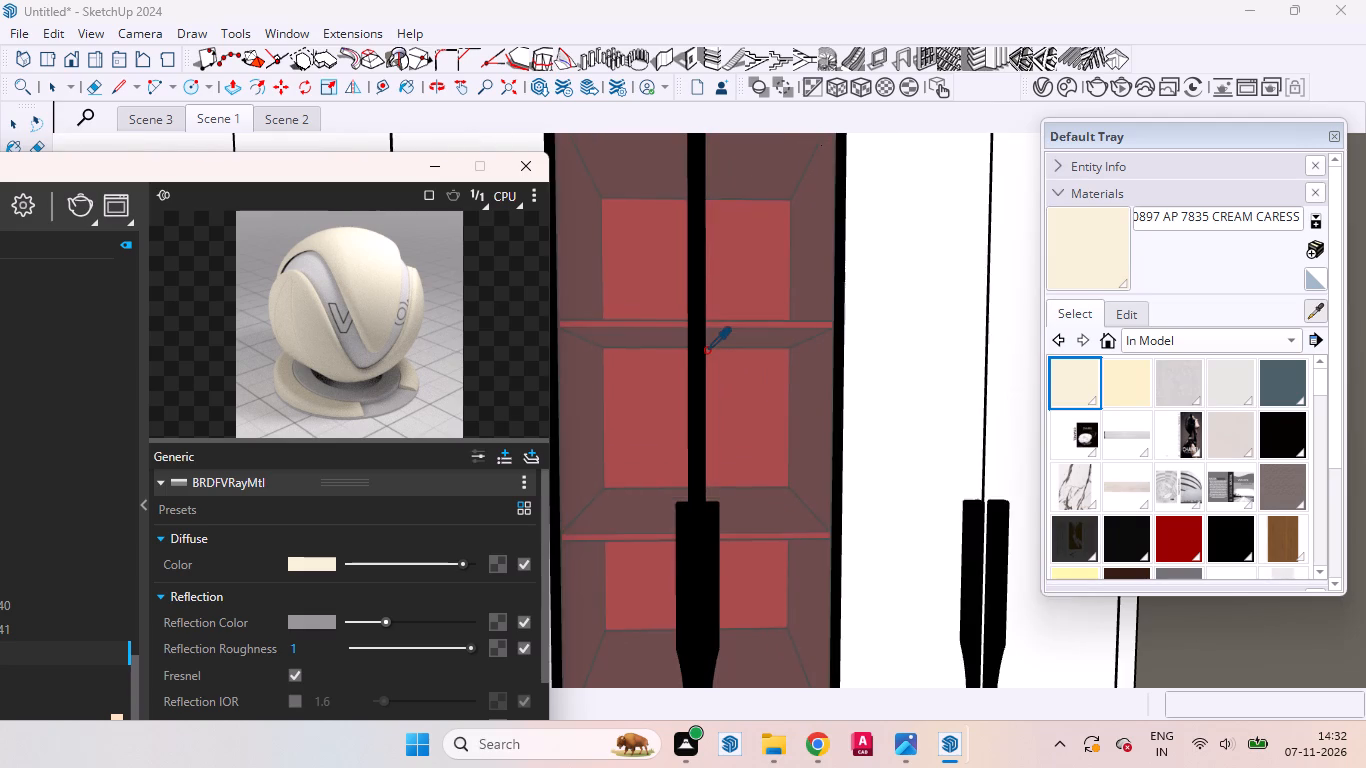
scroll(706, 350, "up", 6)
left_click(699, 316)
left_click_drag(325, 163, 336, 166)
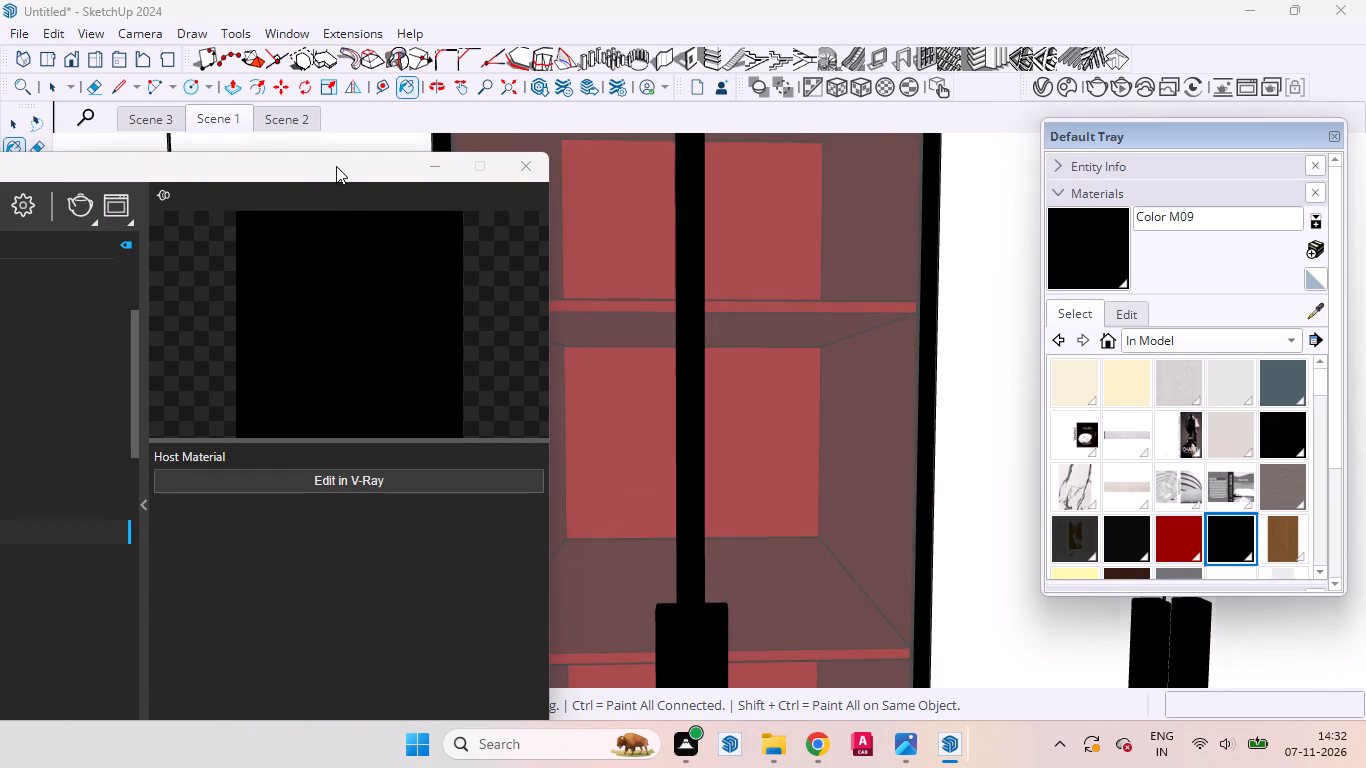
left_click_drag(336, 166, 719, 45)
left_click(702, 360)
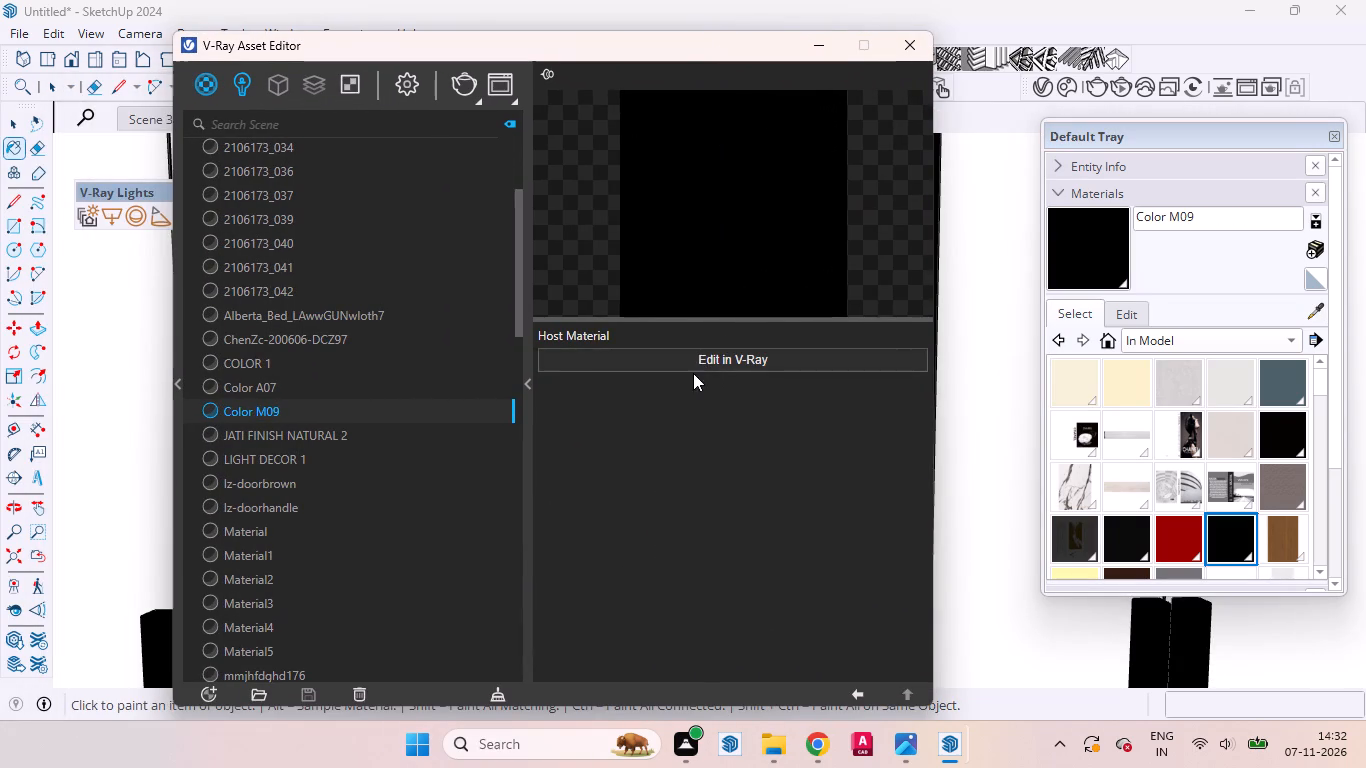
left_click(676, 473)
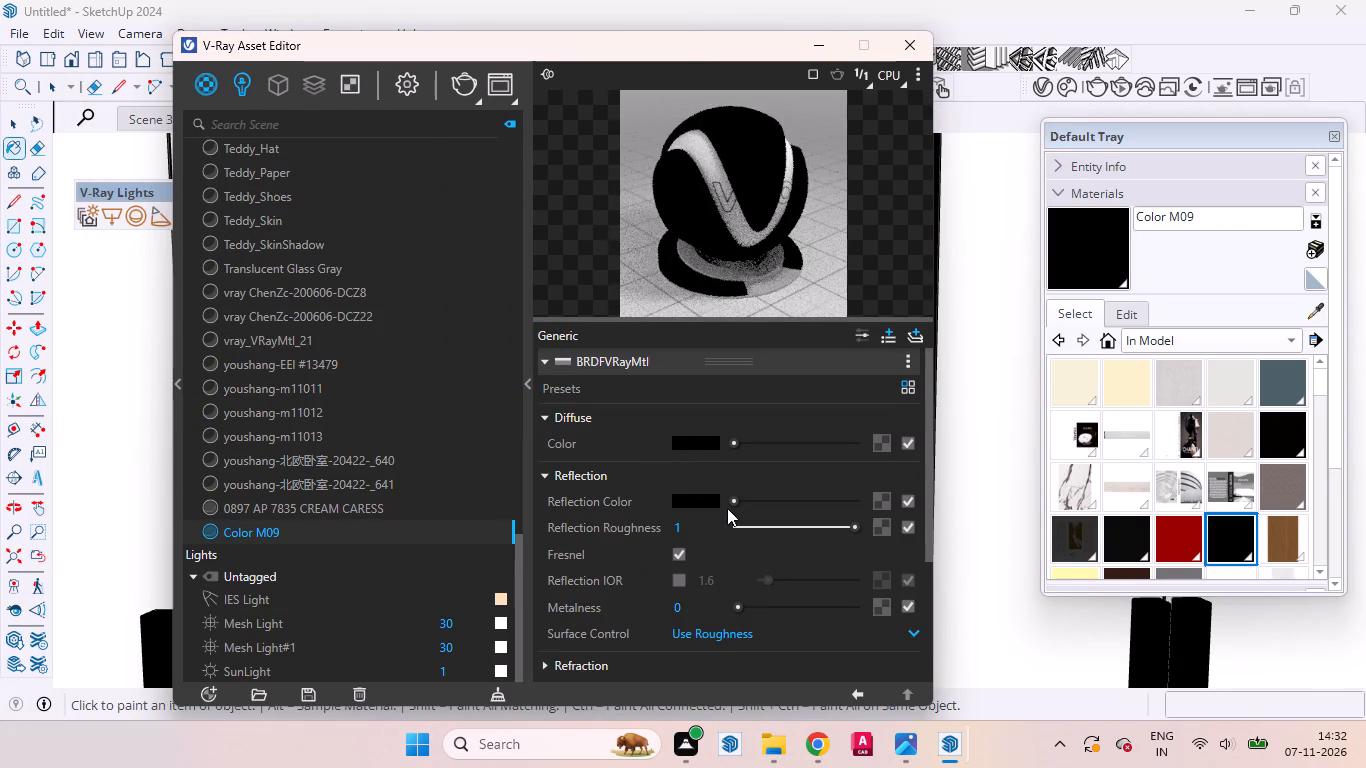
left_click_drag(734, 503, 773, 508)
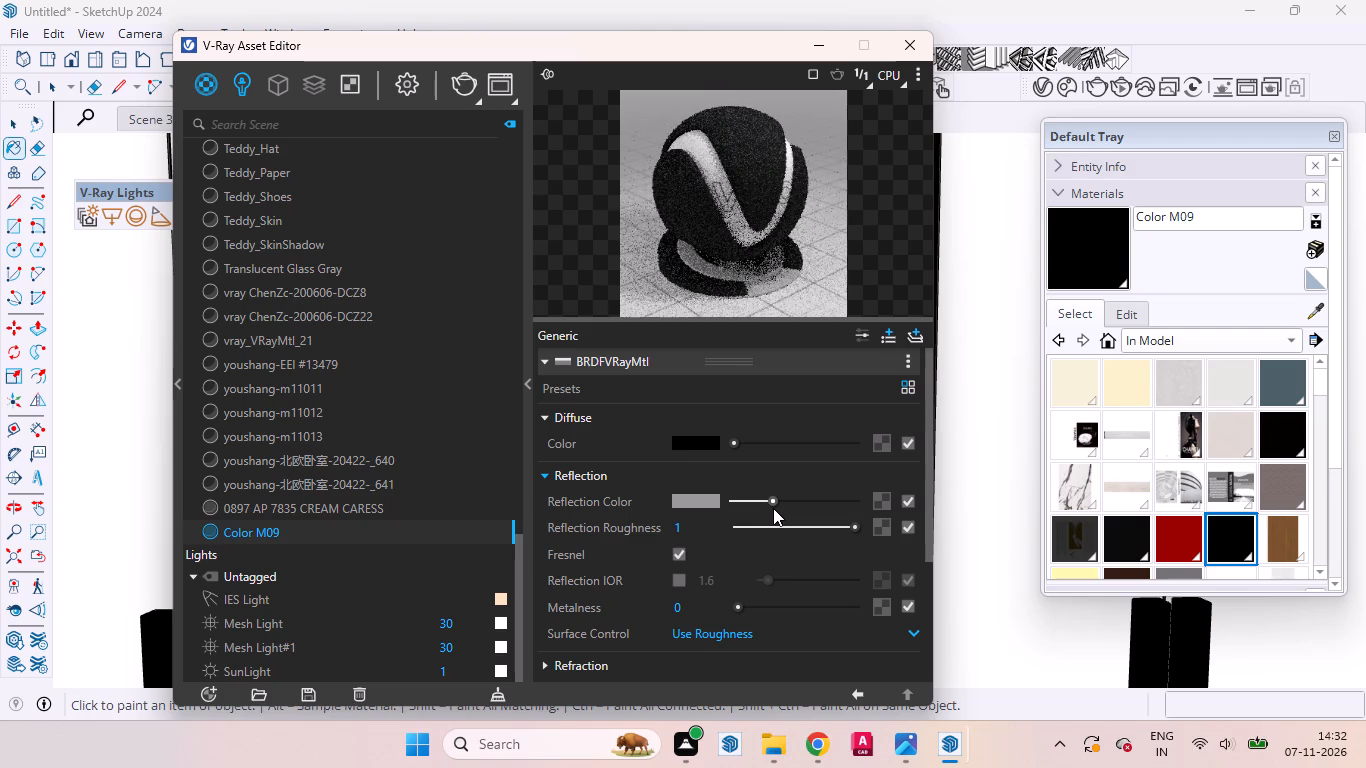
left_click_drag(773, 508, 775, 508)
Open the nested wardrobe groups and hide the glass pane of the left glazed door to expose the red interior.
left_click_drag(676, 45, 672, 61)
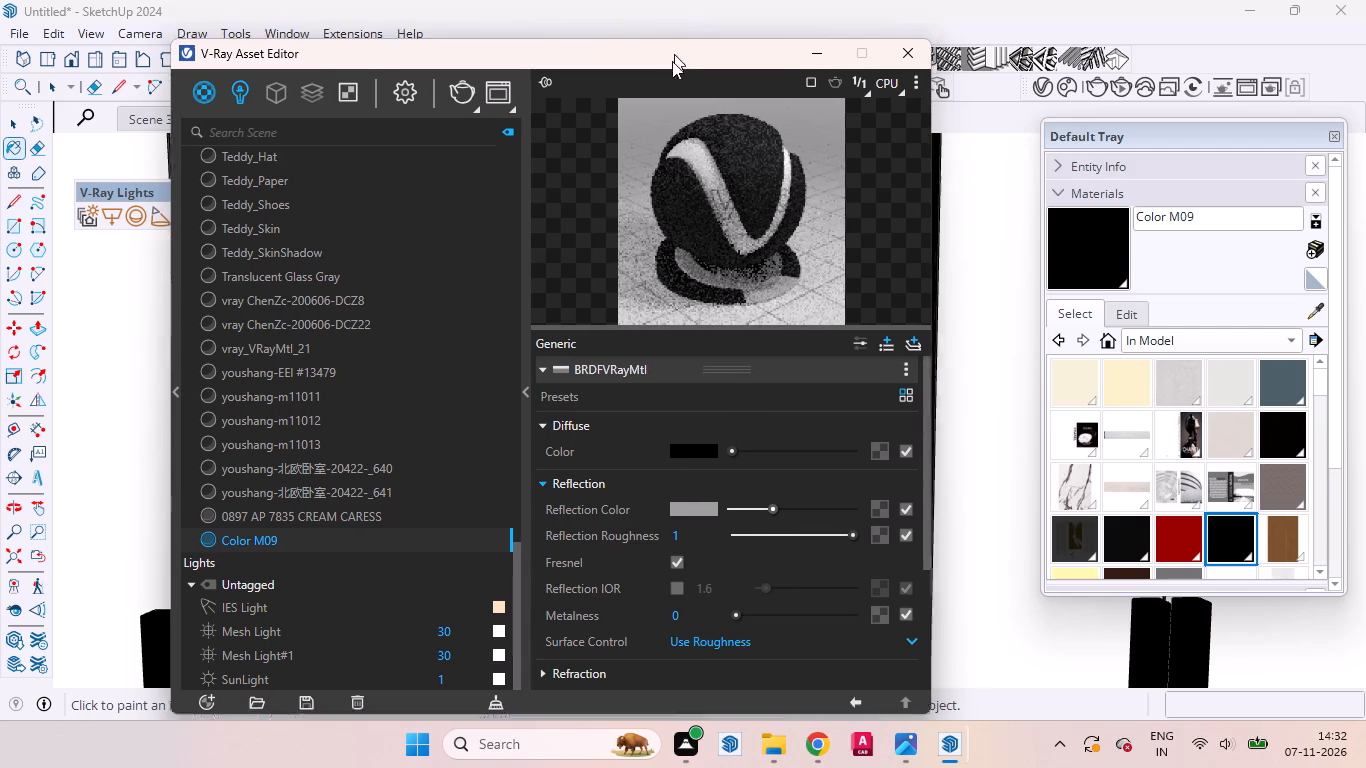
left_click_drag(672, 61, 365, 454)
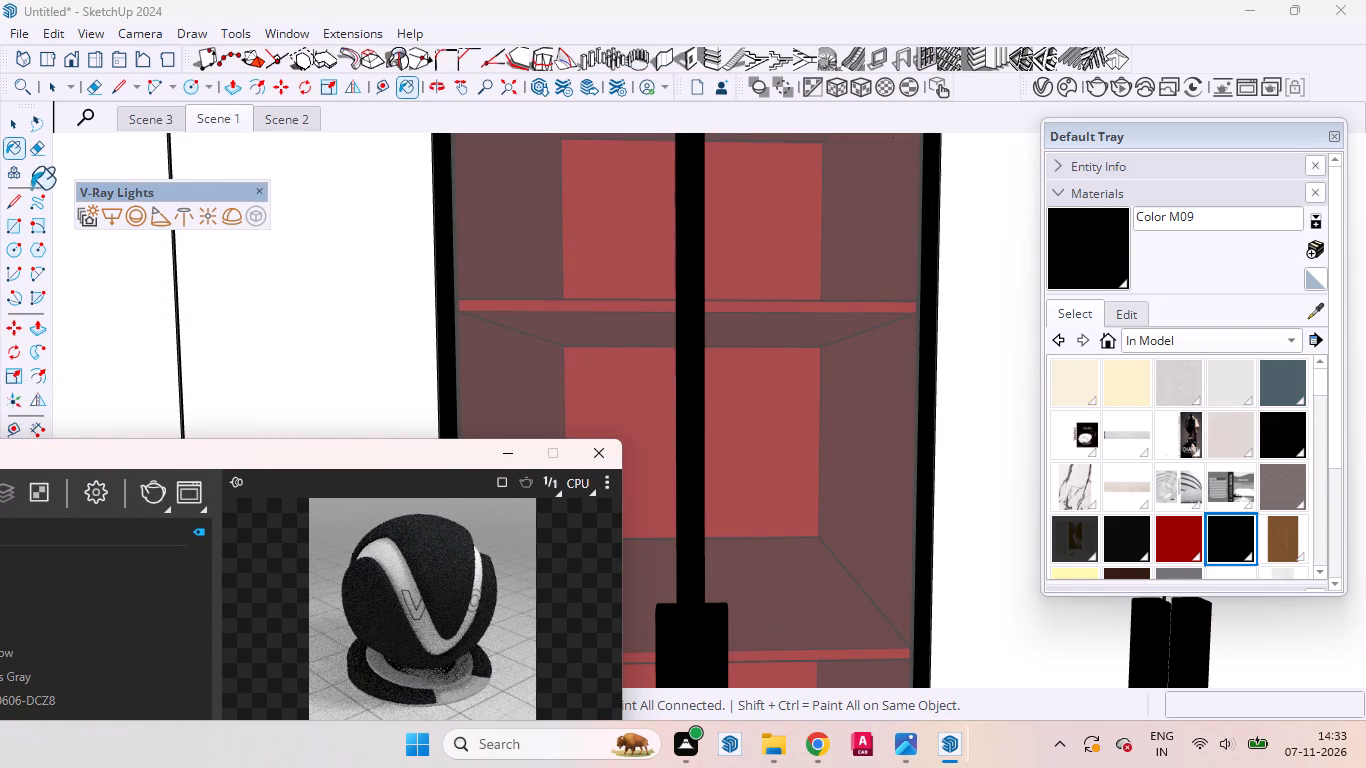
left_click(14, 127)
left_click(529, 315)
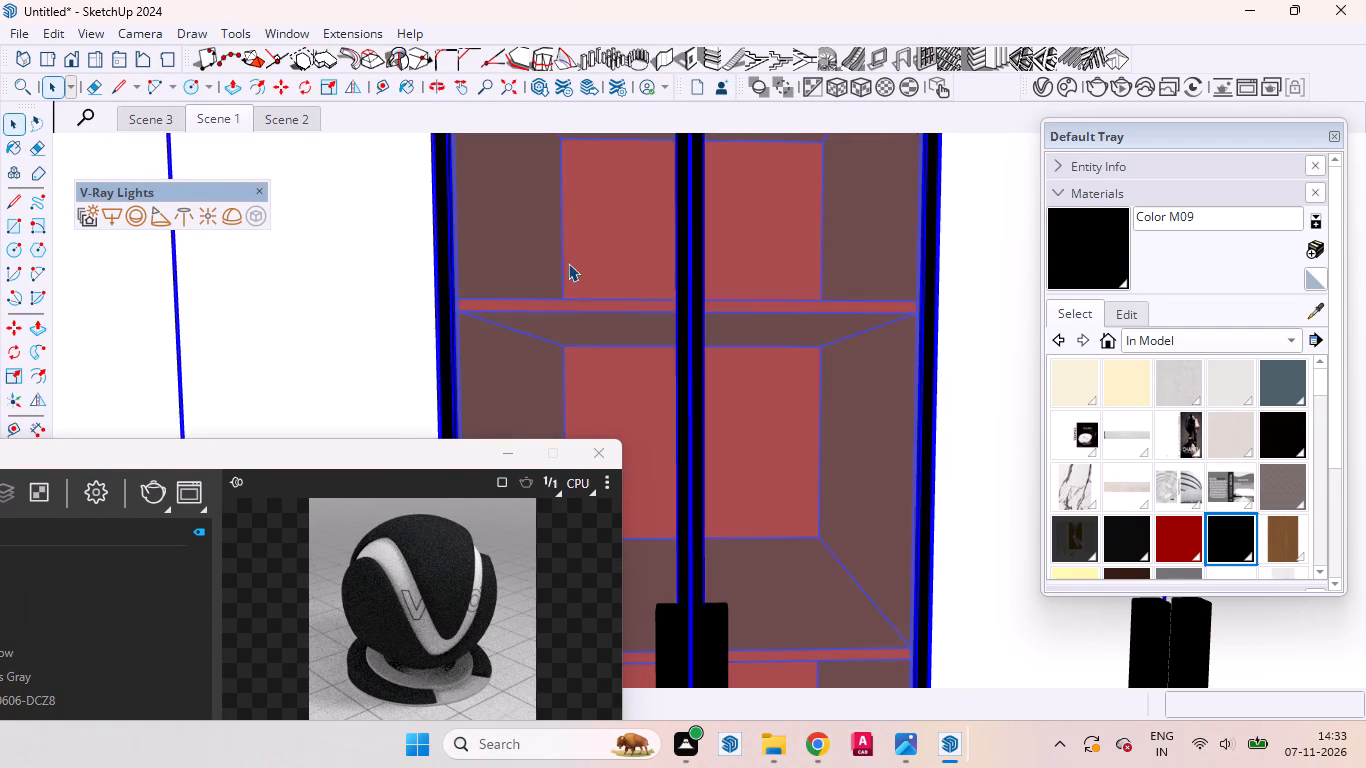
double_click(568, 263)
left_click(611, 243)
double_click(599, 252)
left_click(577, 244)
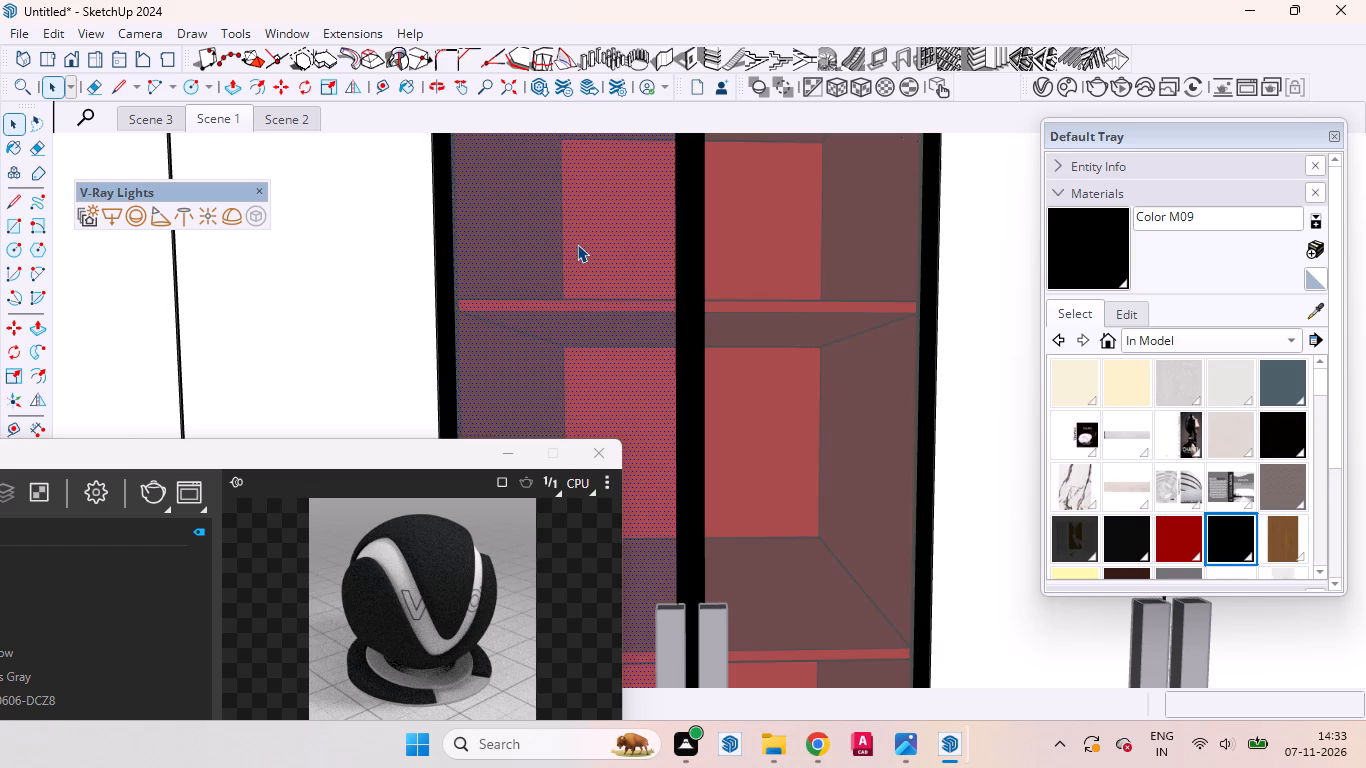
right_click(576, 244)
left_click(623, 309)
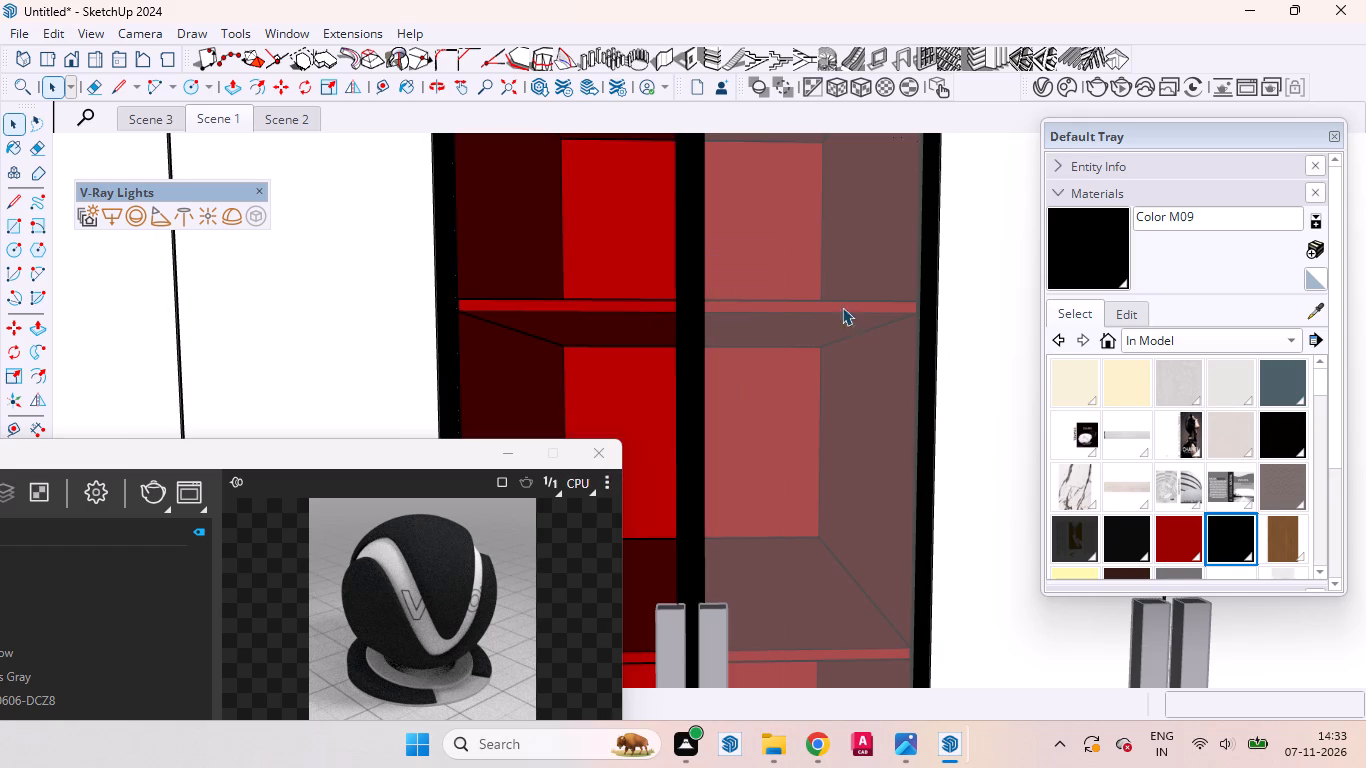
Sample the red material from the wardrobe's interior, make it editable in V-Ray and lighten its reflection colour to mid-grey.
left_click(1318, 311)
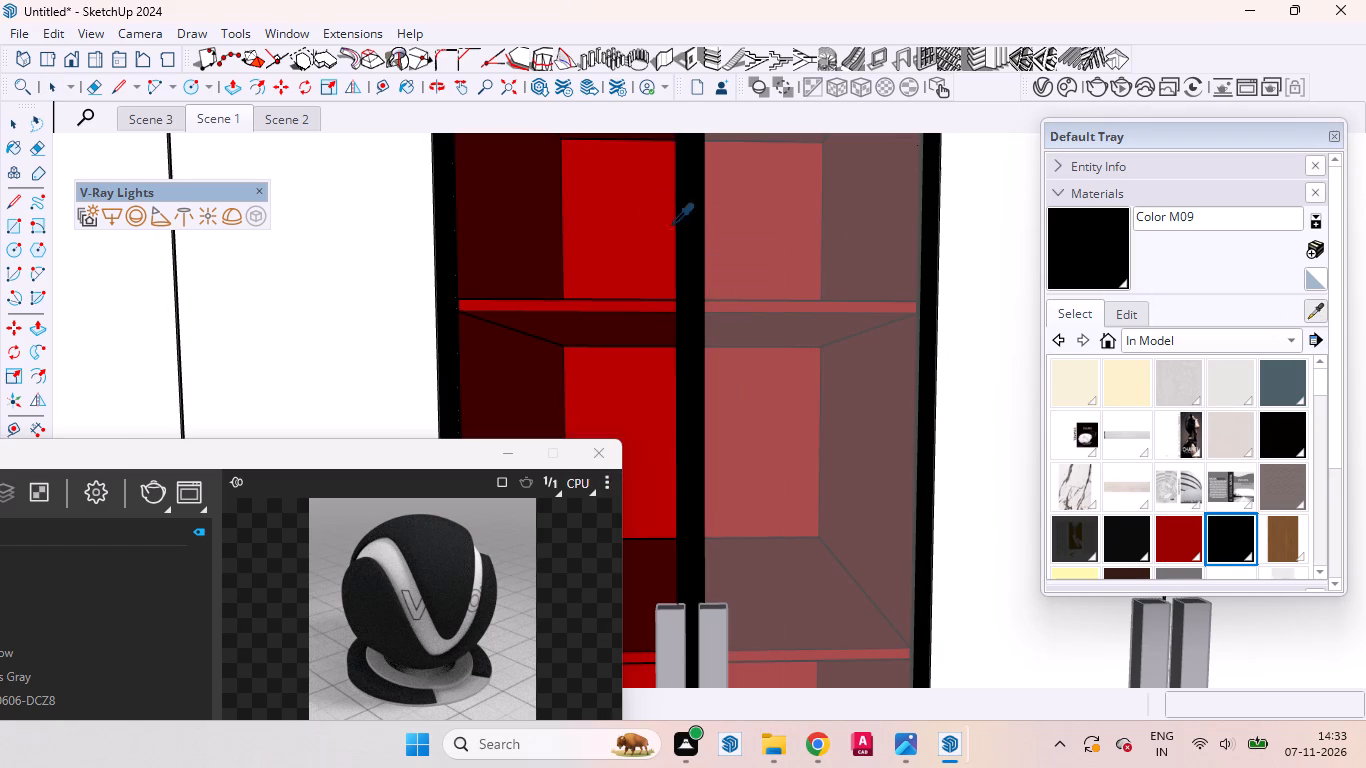
left_click(624, 225)
left_click_drag(383, 454, 554, 149)
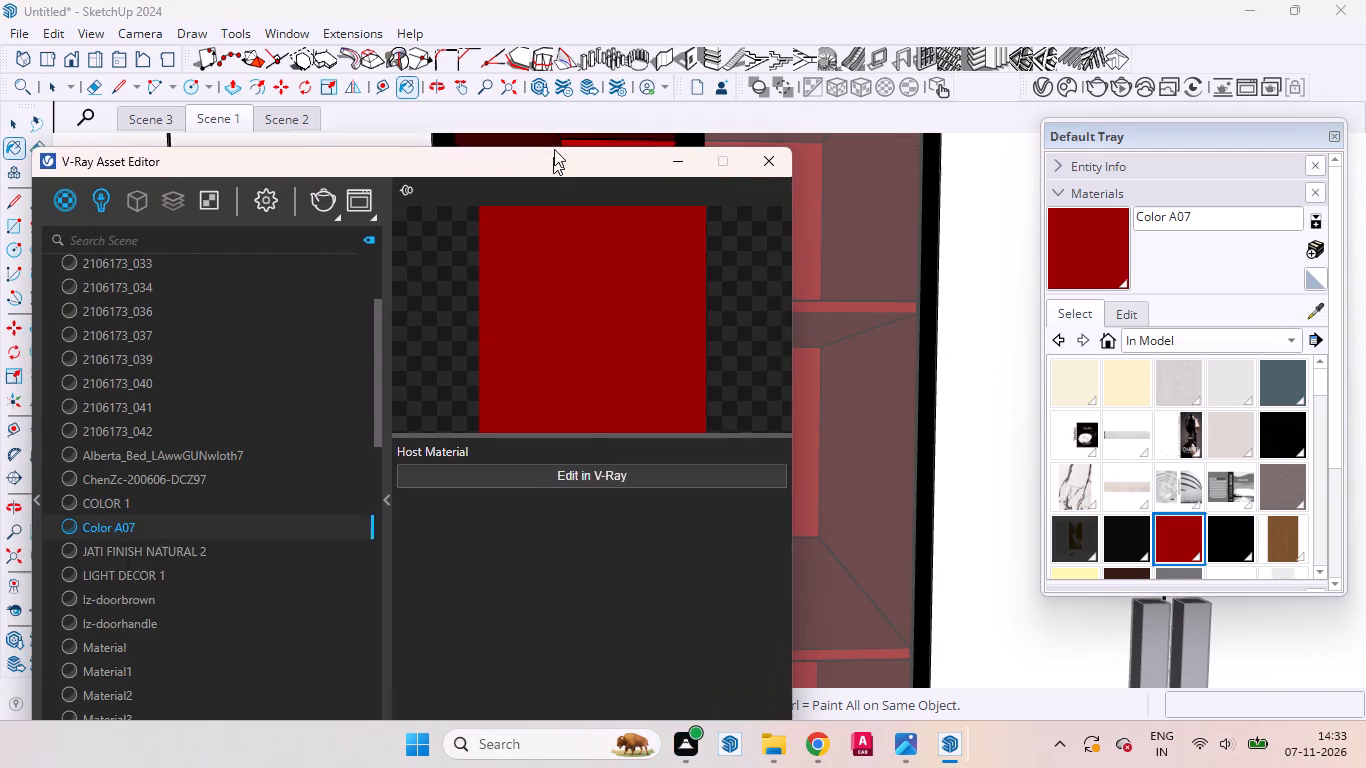
left_click_drag(554, 149, 556, 101)
left_click(560, 411)
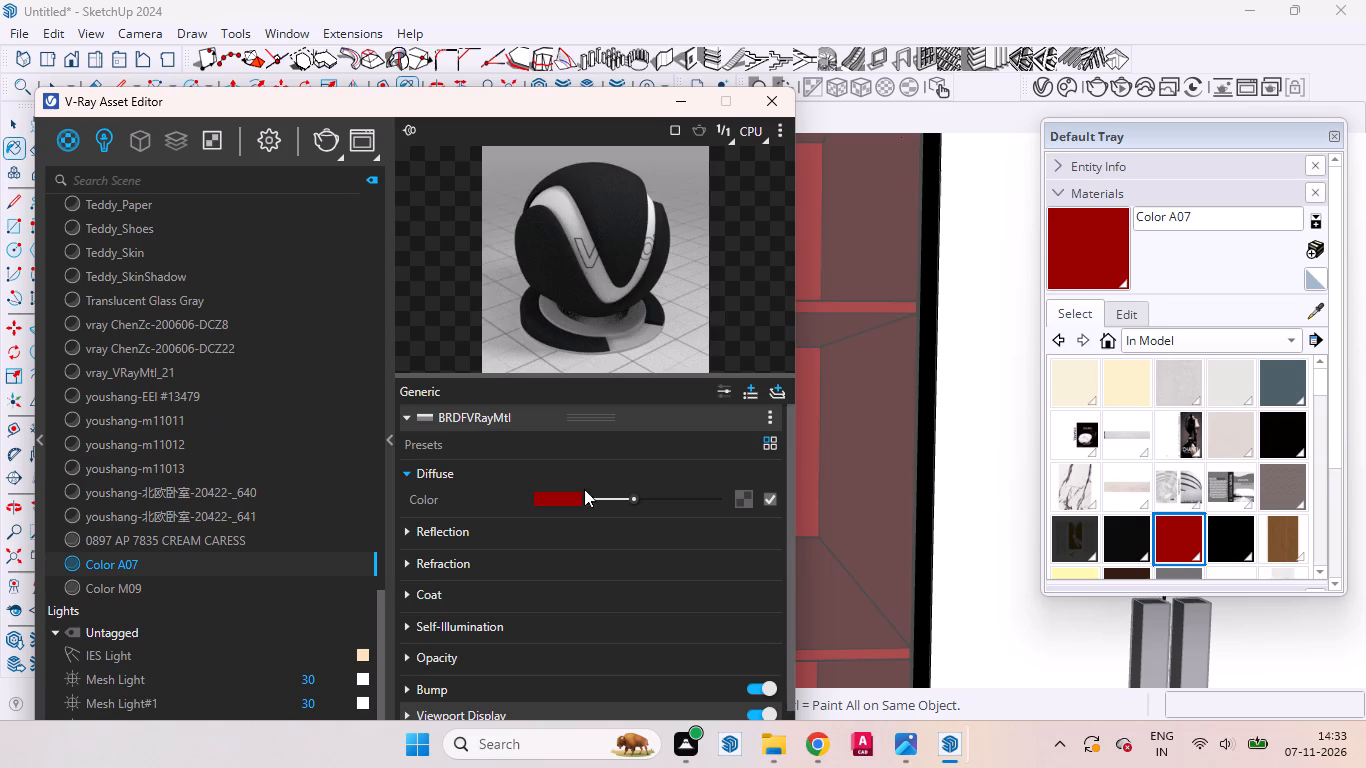
left_click(537, 535)
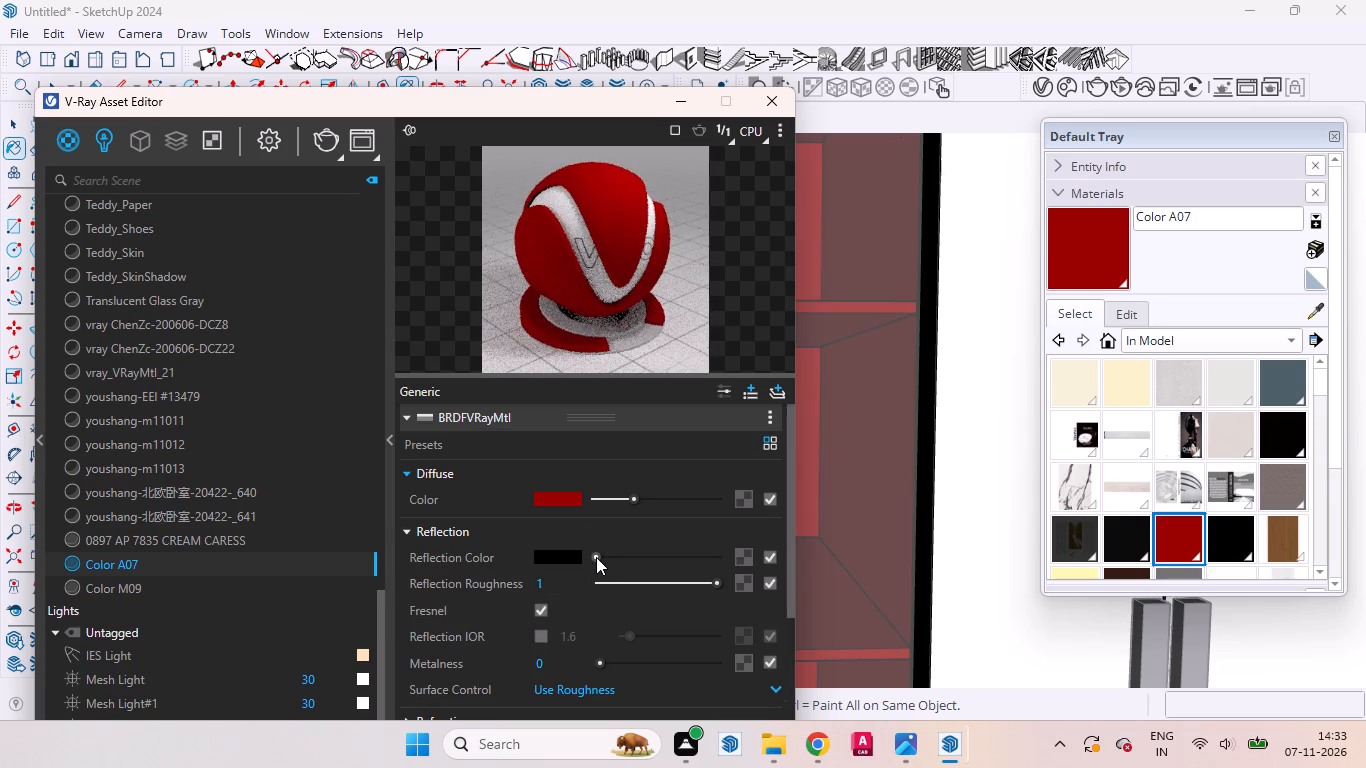
left_click_drag(596, 557, 625, 558)
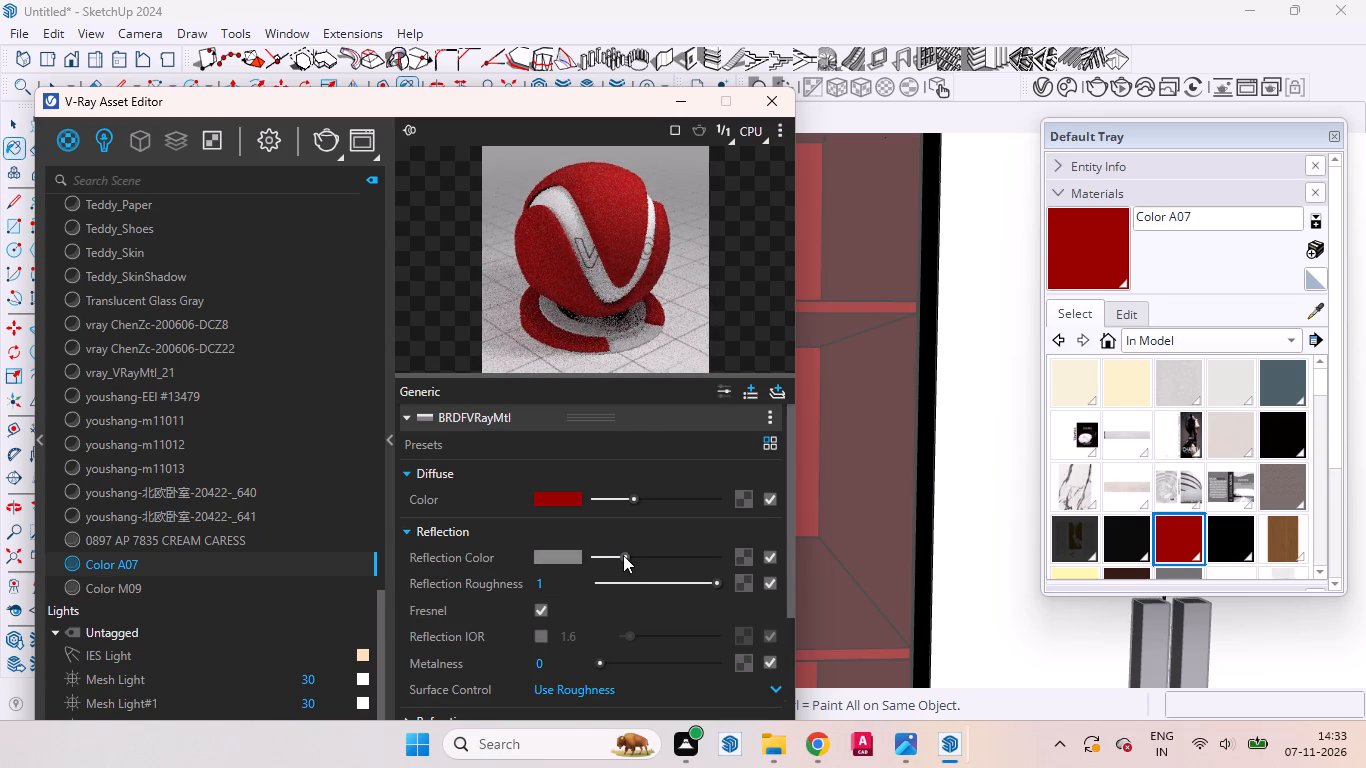
left_click(623, 555)
Return to the Scene 1 view and unhide the last hidden glass pane.
left_click_drag(585, 102, 543, 236)
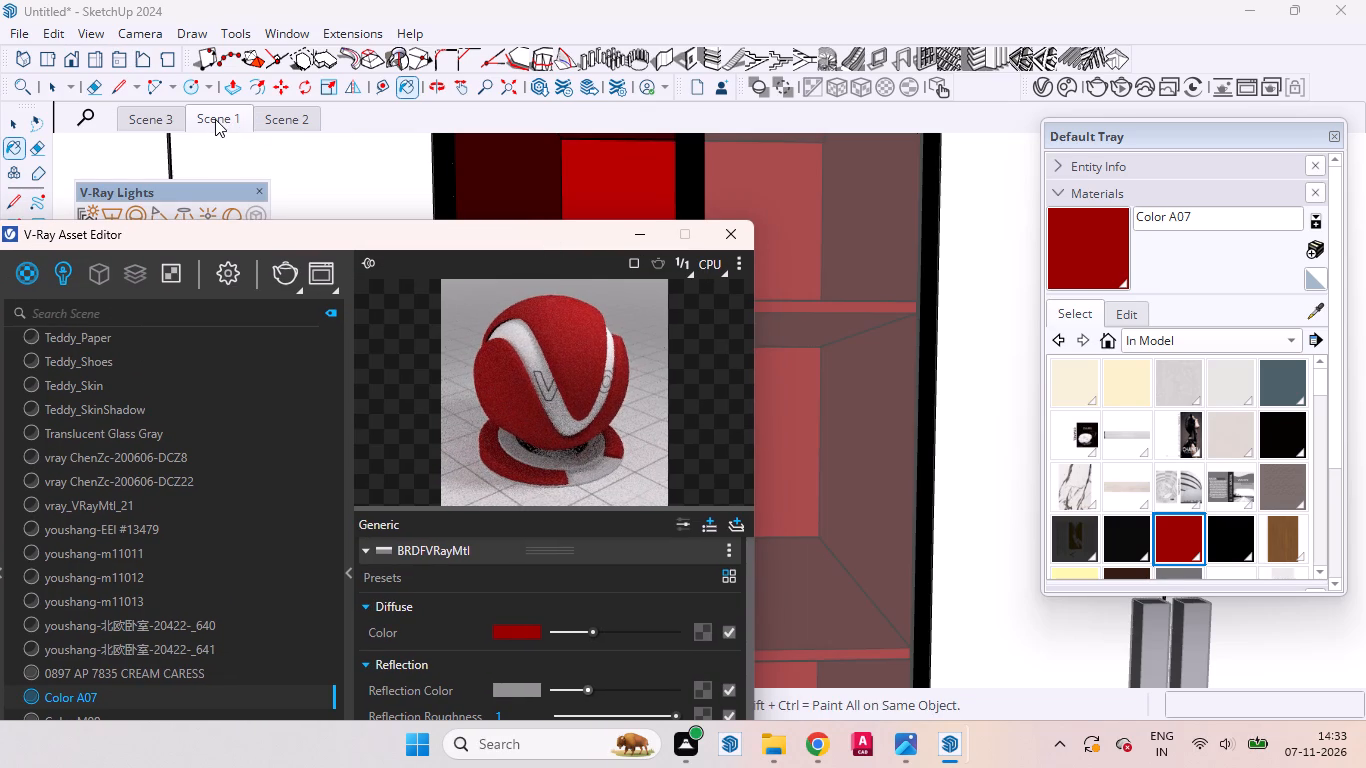
left_click(215, 118)
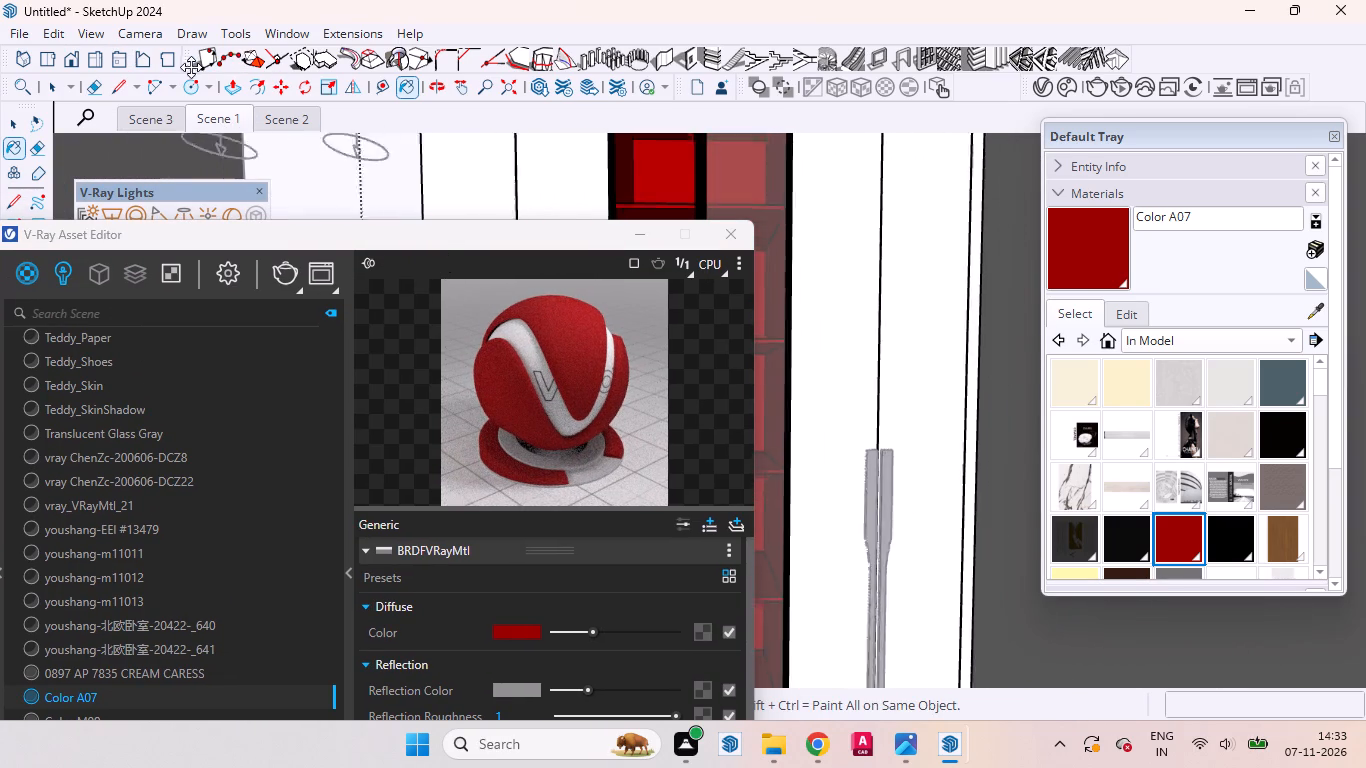
left_click(56, 36)
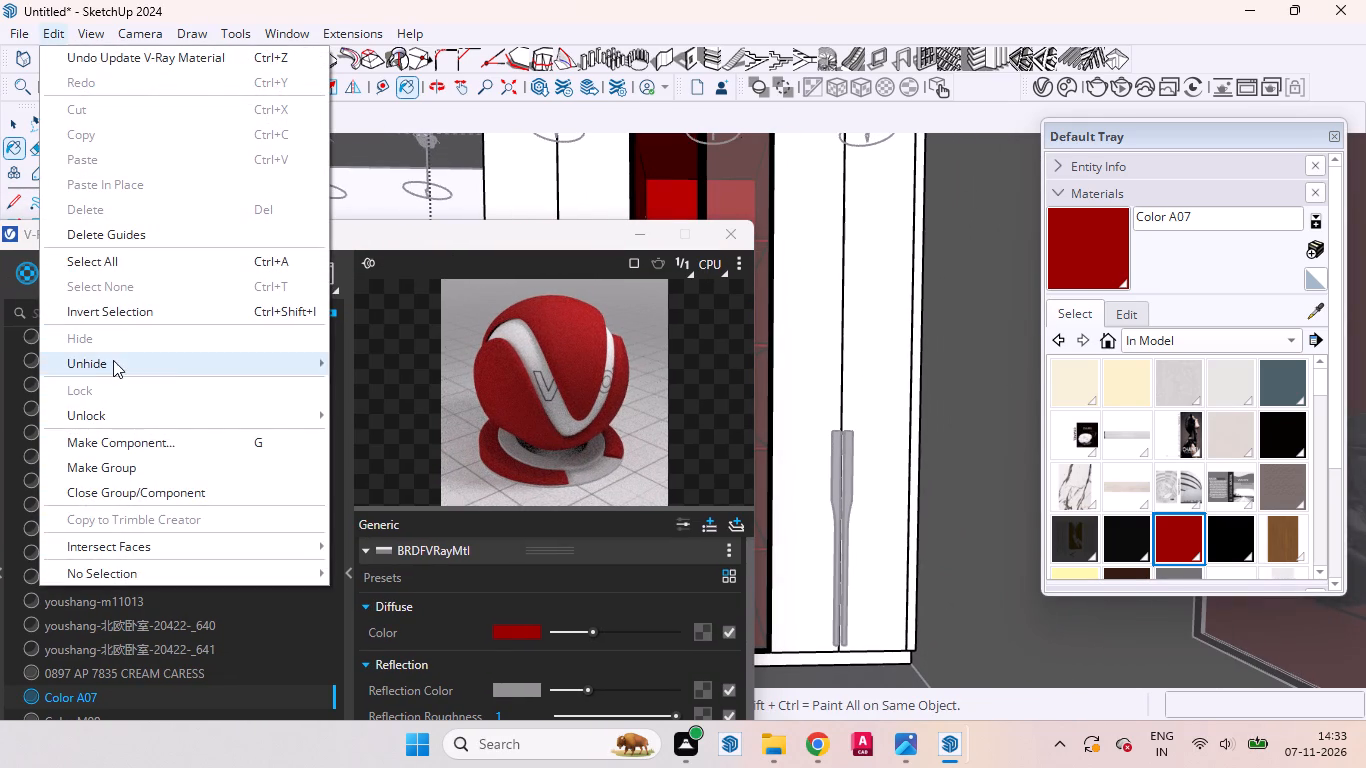
left_click_drag(370, 394, 376, 379)
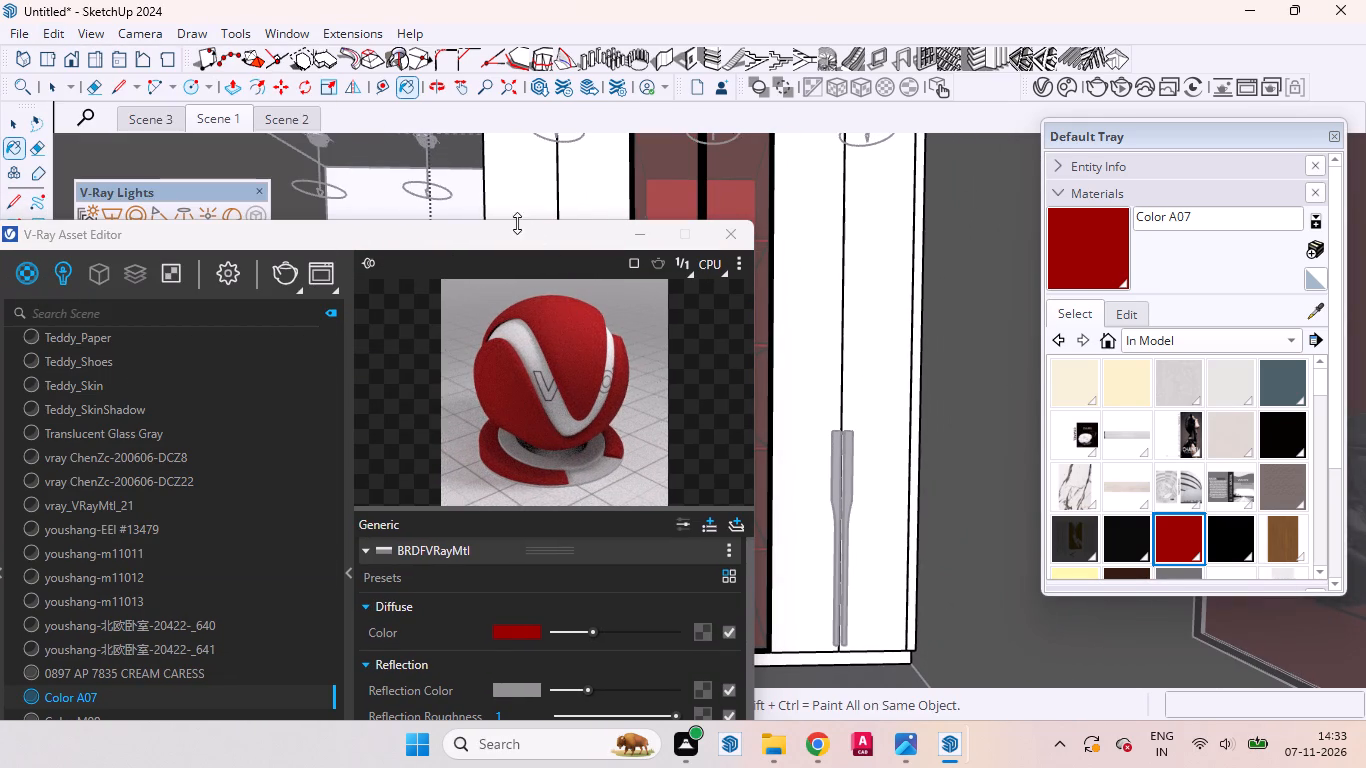
Close the open wardrobe group from the top view and return to the Scene 1 view.
left_click_drag(493, 232, 1002, 203)
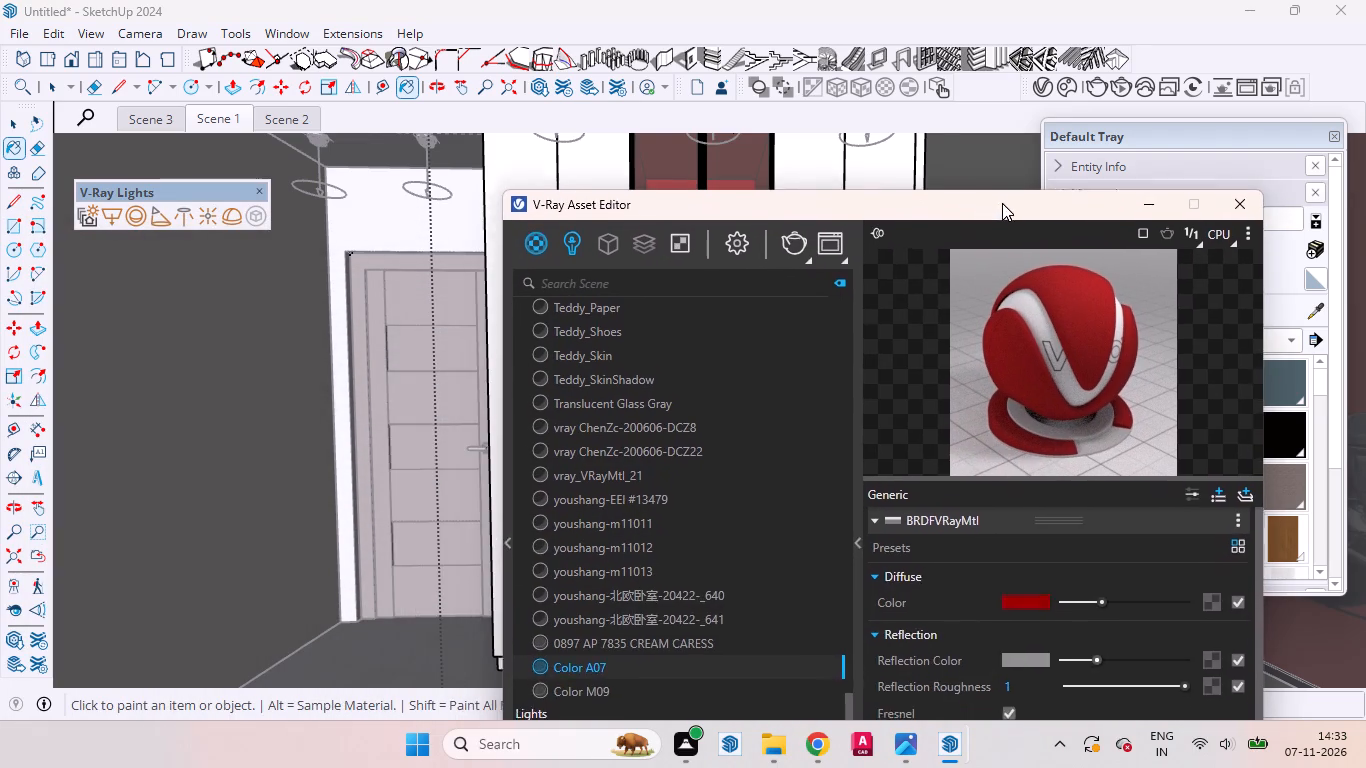
left_click_drag(1002, 203, 964, 184)
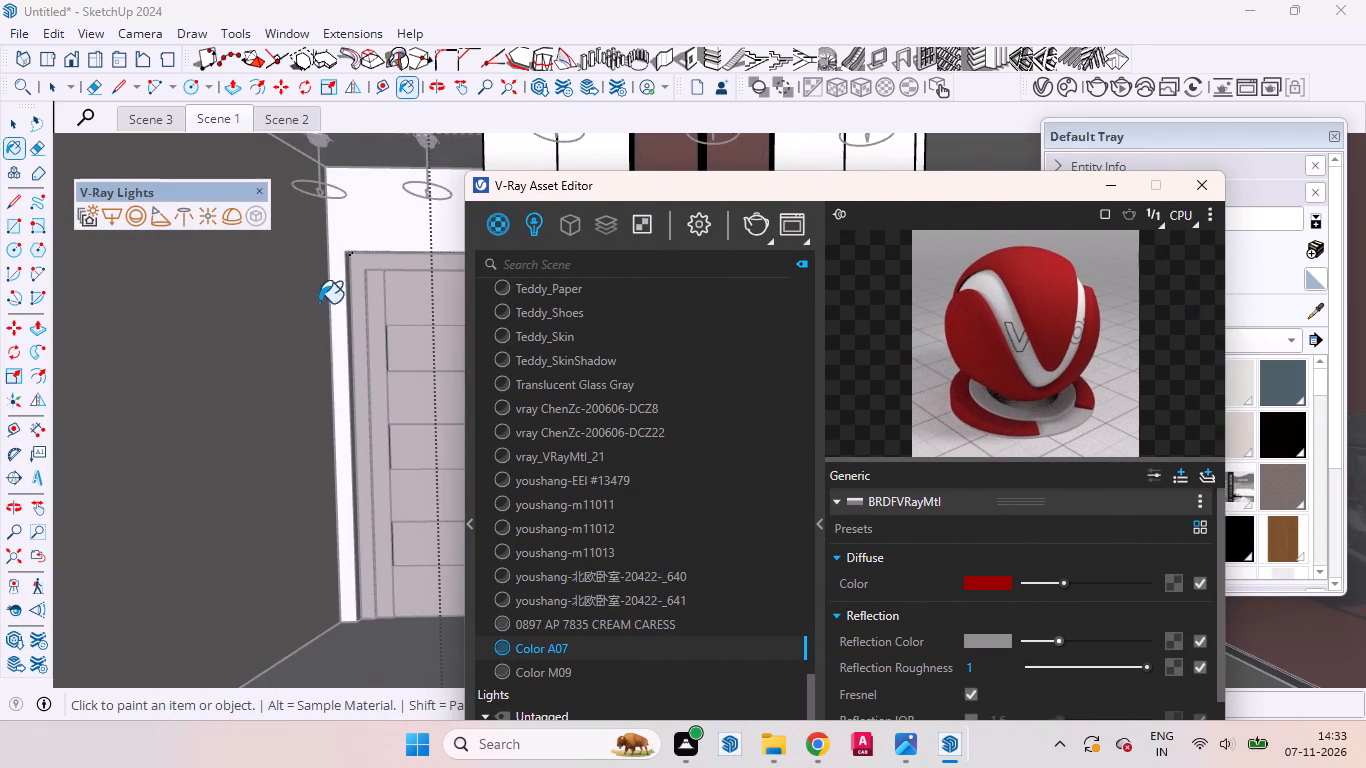
left_click_drag(937, 192, 940, 242)
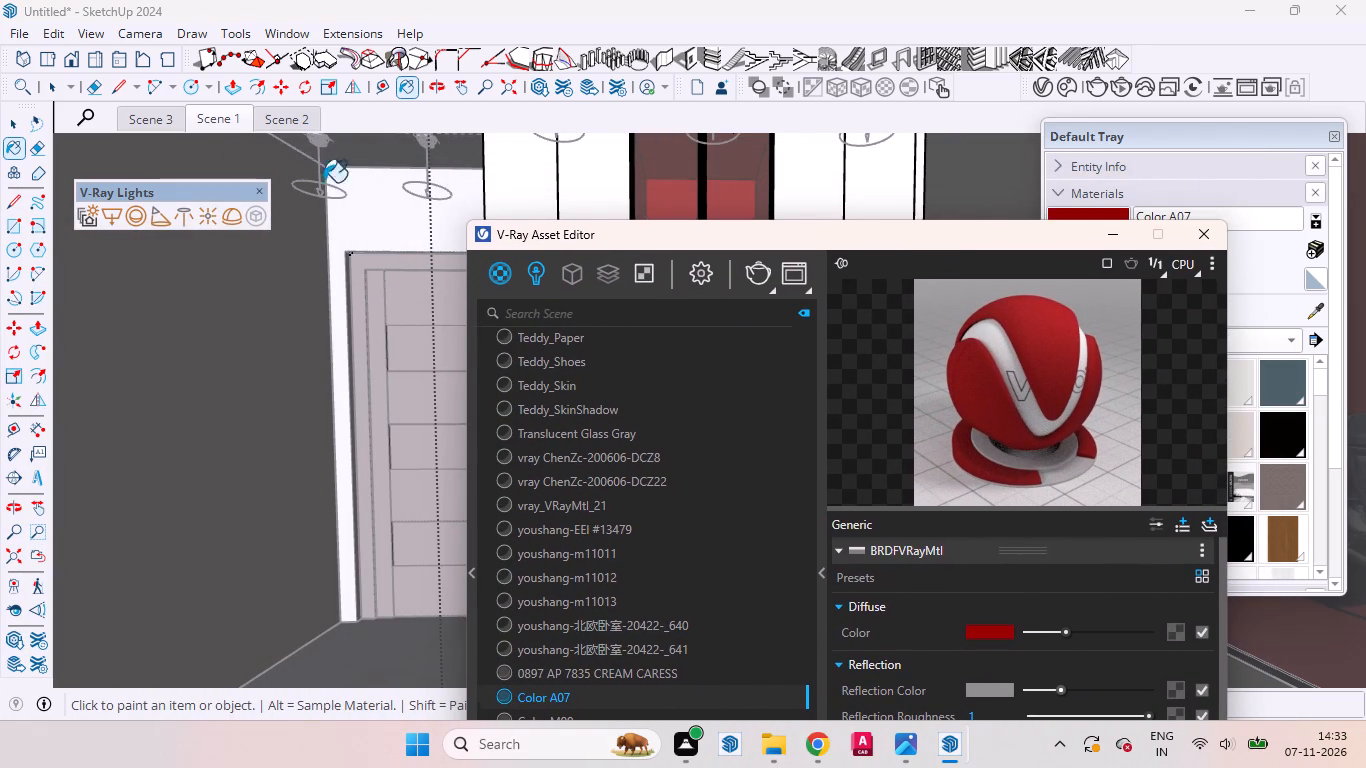
left_click(54, 54)
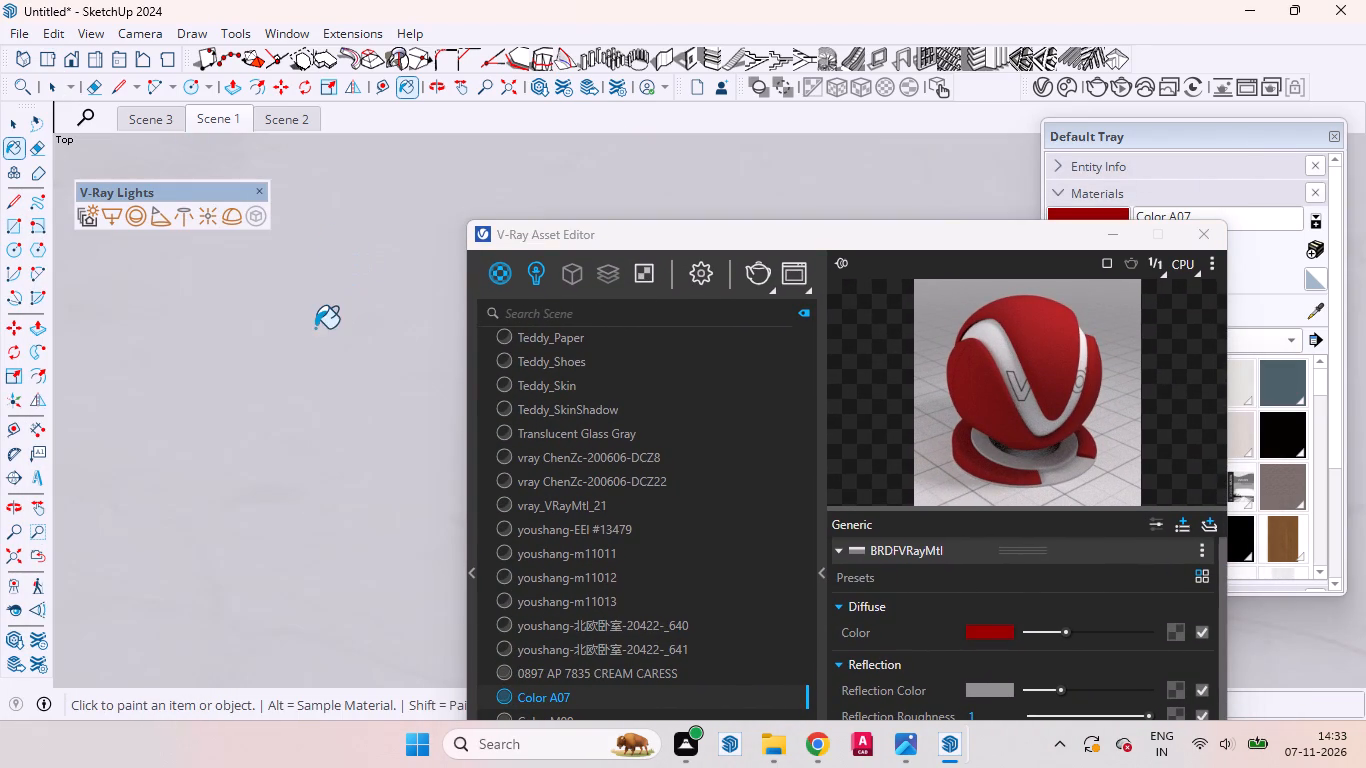
left_click(8, 133)
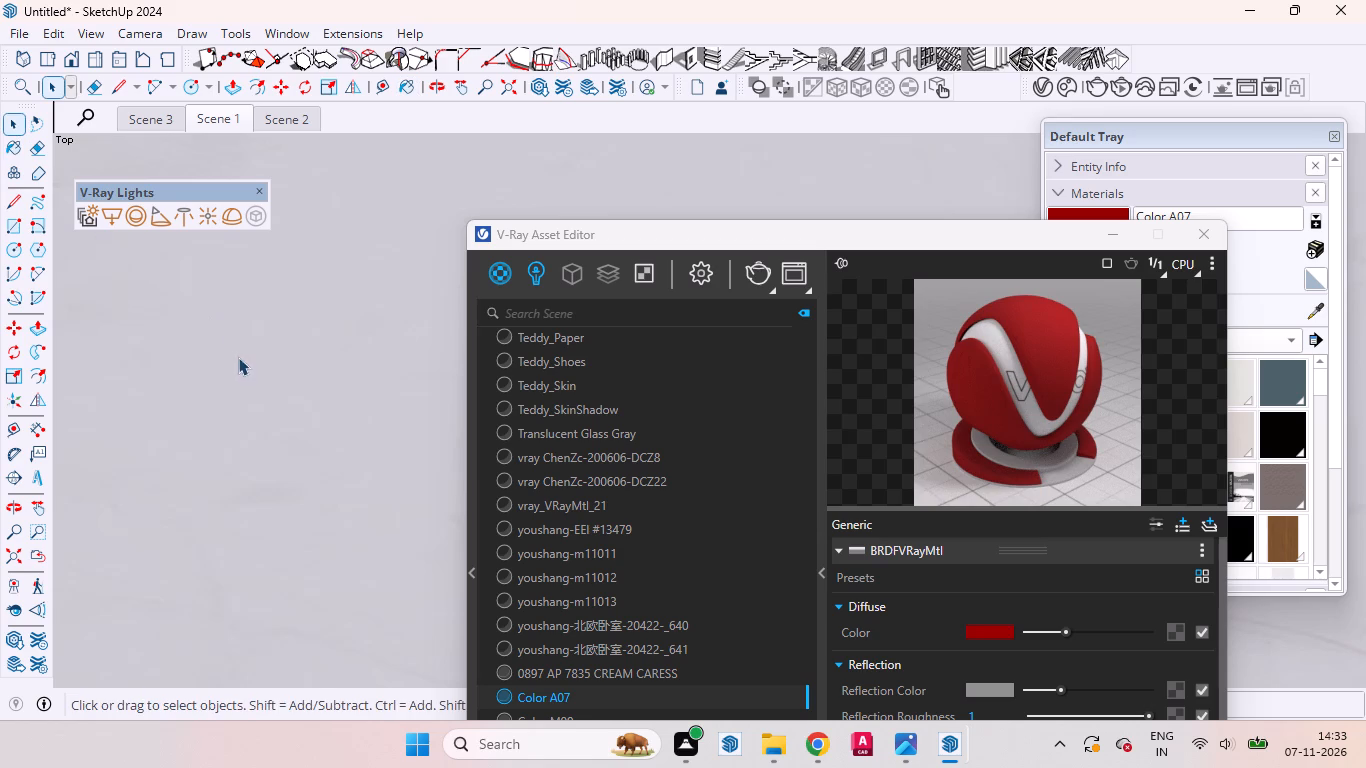
left_click(240, 361)
left_click(203, 360)
left_click(222, 117)
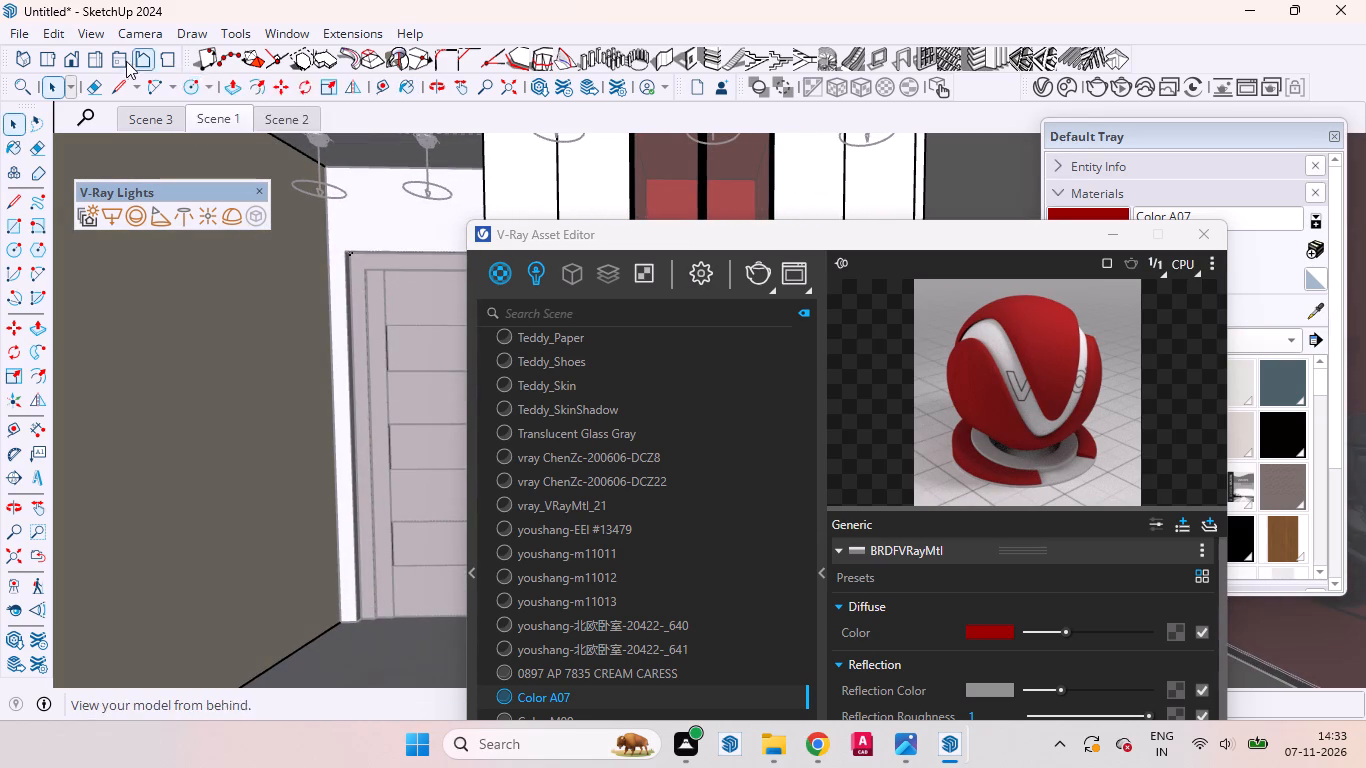
Go back to the top view, leave any remaining open group and clear the selection of the marble surface.
left_click(44, 56)
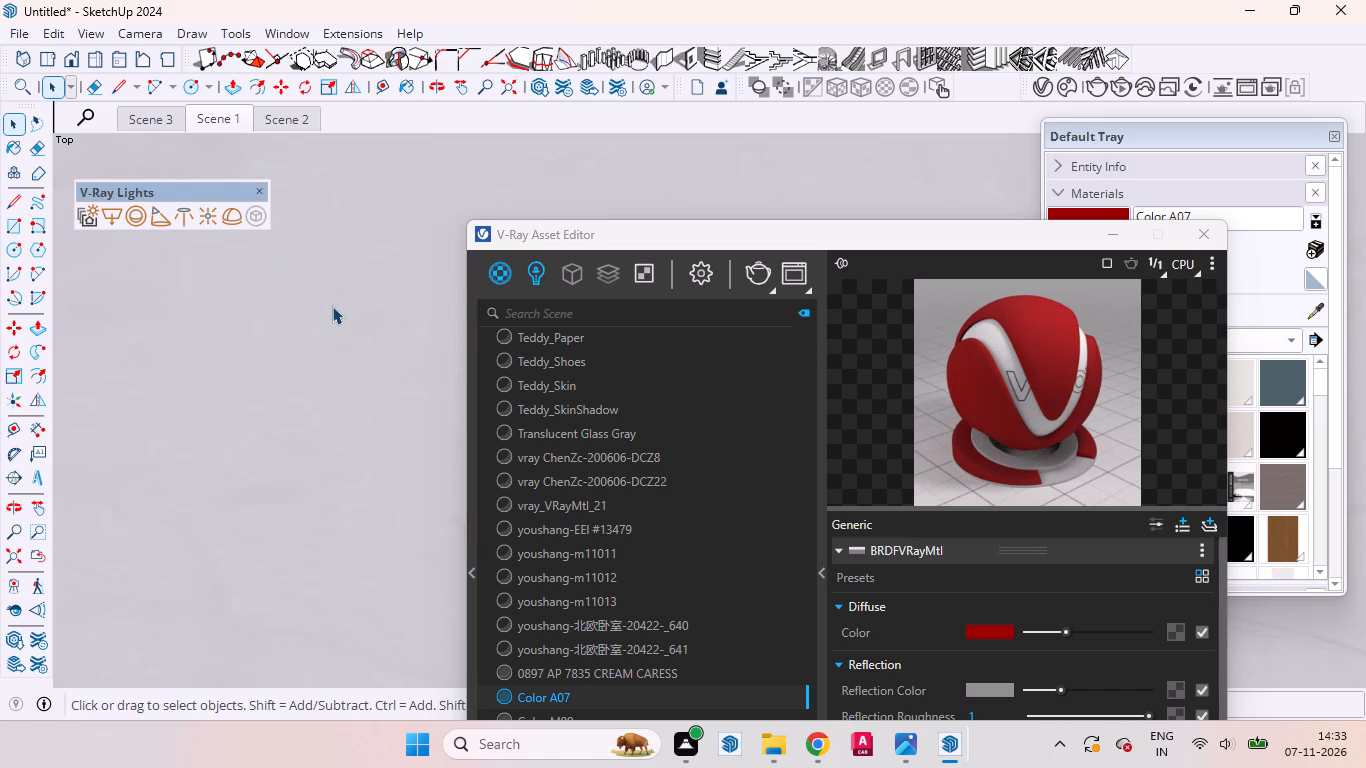
triple_click(332, 306)
left_click(332, 306)
scroll(373, 280, "down", 15)
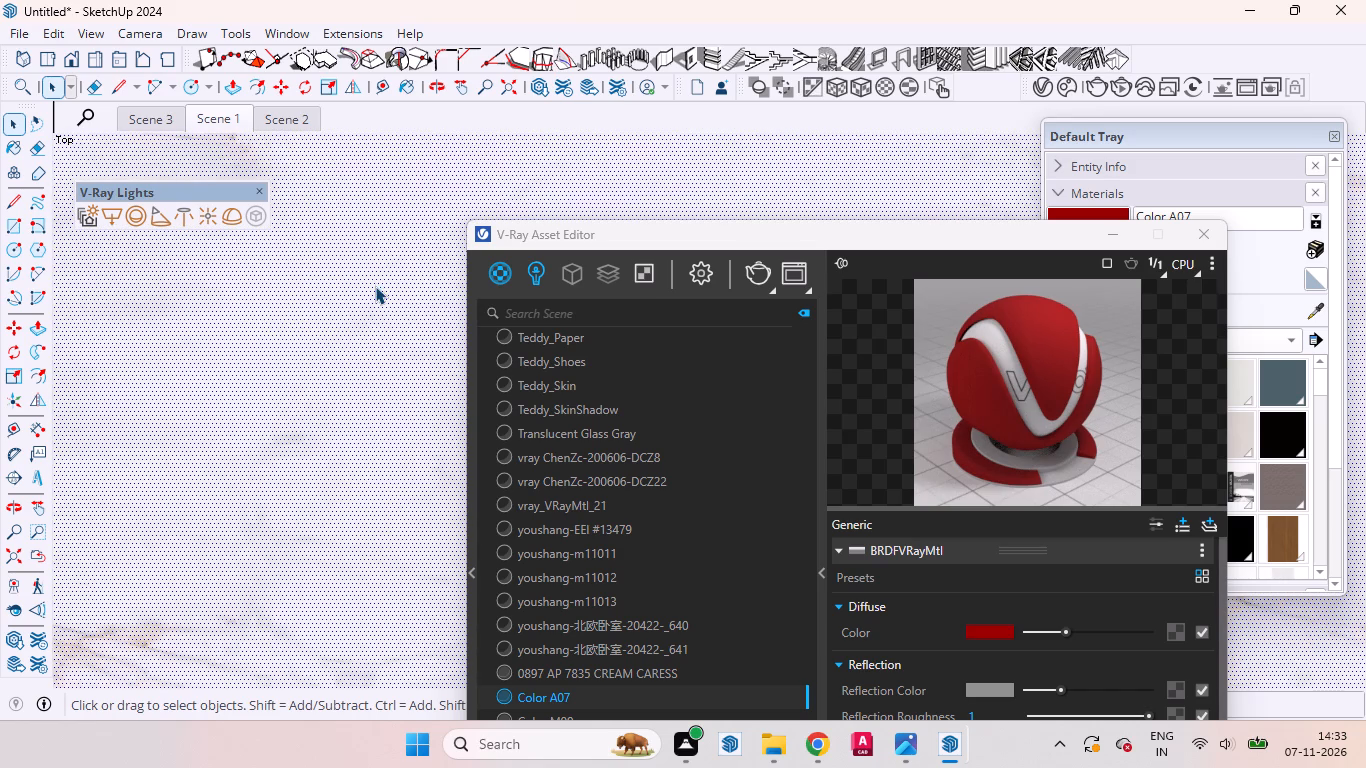
scroll(375, 286, "down", 16)
scroll(376, 284, "up", 1)
scroll(376, 284, "down", 15)
scroll(376, 285, "up", 1)
scroll(376, 285, "down", 7)
scroll(377, 285, "up", 1)
scroll(377, 285, "down", 1)
scroll(377, 285, "up", 1)
scroll(377, 285, "down", 2)
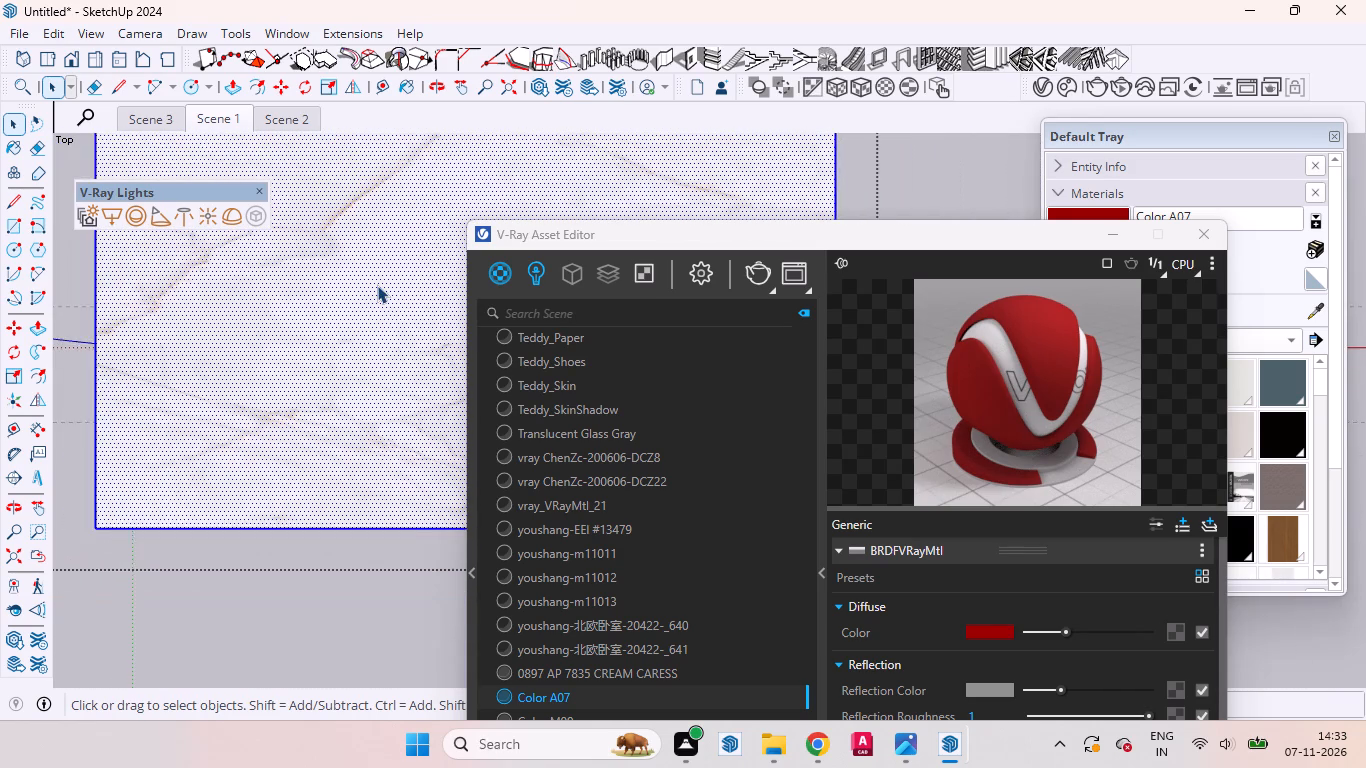
scroll(377, 285, "down", 9)
left_click(296, 566)
double_click(290, 564)
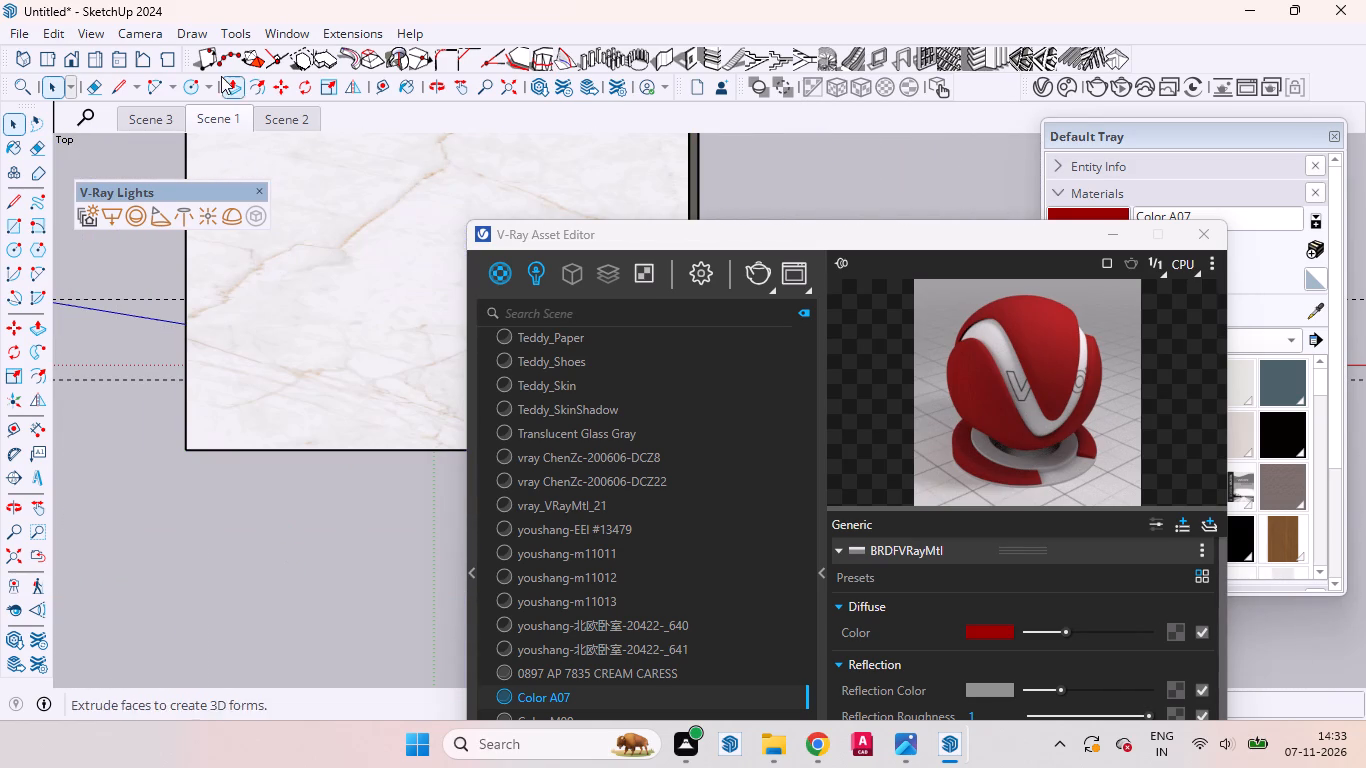
In the Scene 1 view, sample the door's brown material, make it editable in V-Ray and lighten its reflection colour to mid-grey.
left_click(208, 119)
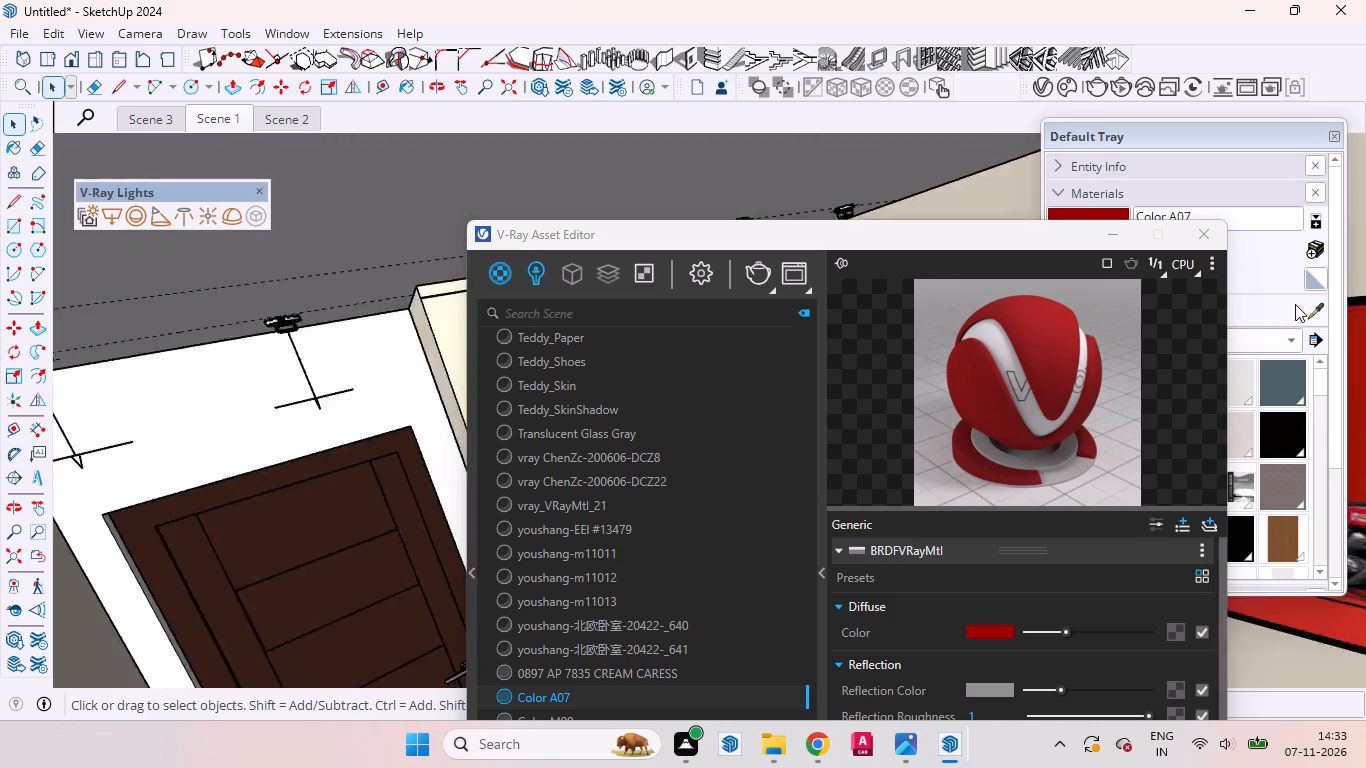
left_click(1300, 303)
left_click(1319, 306)
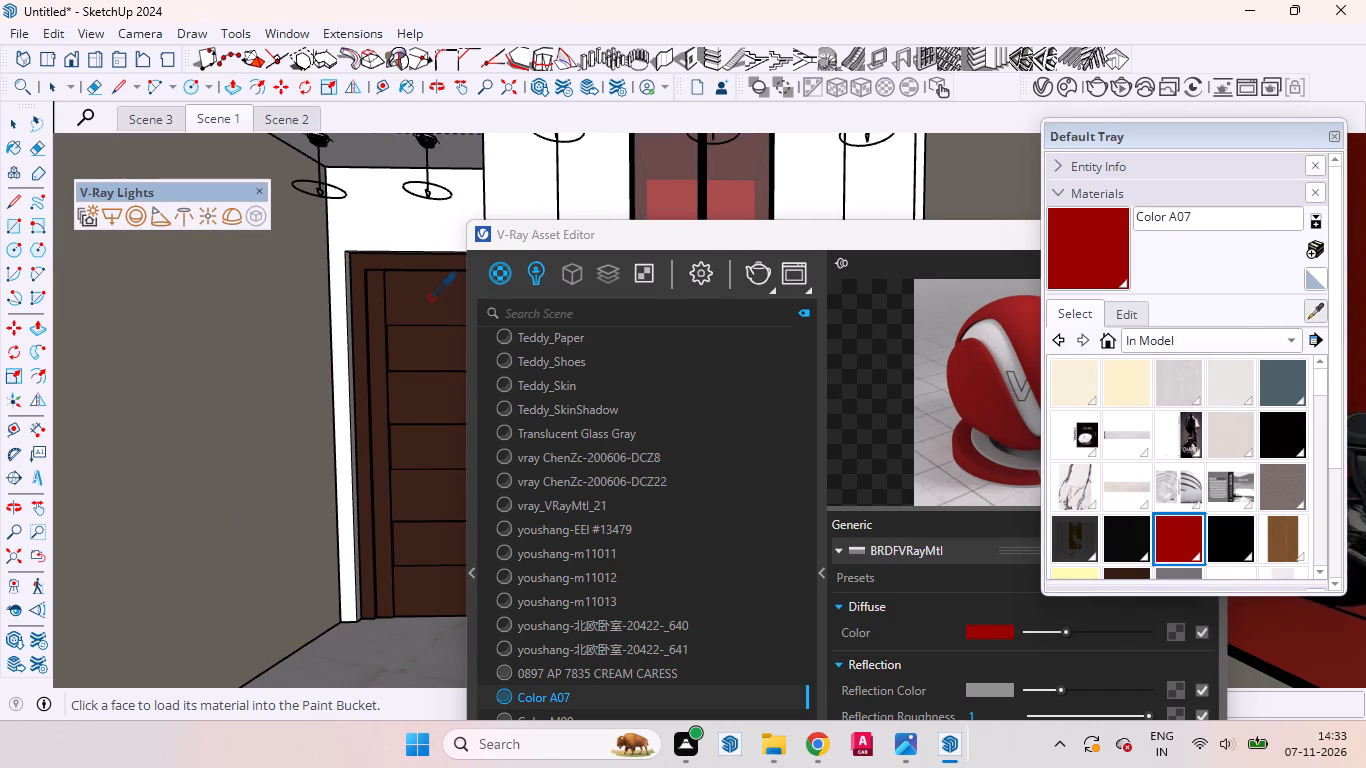
left_click(428, 298)
left_click_drag(695, 239, 381, 176)
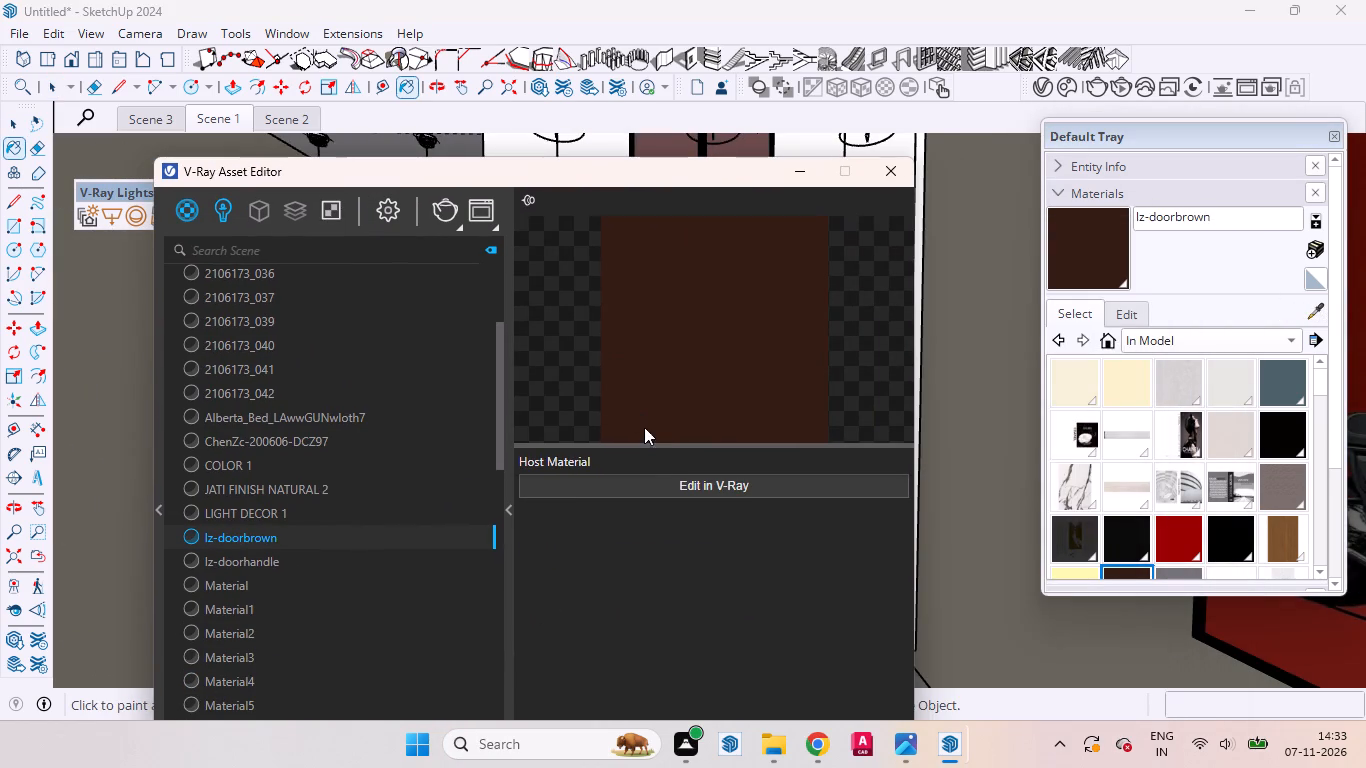
left_click(678, 484)
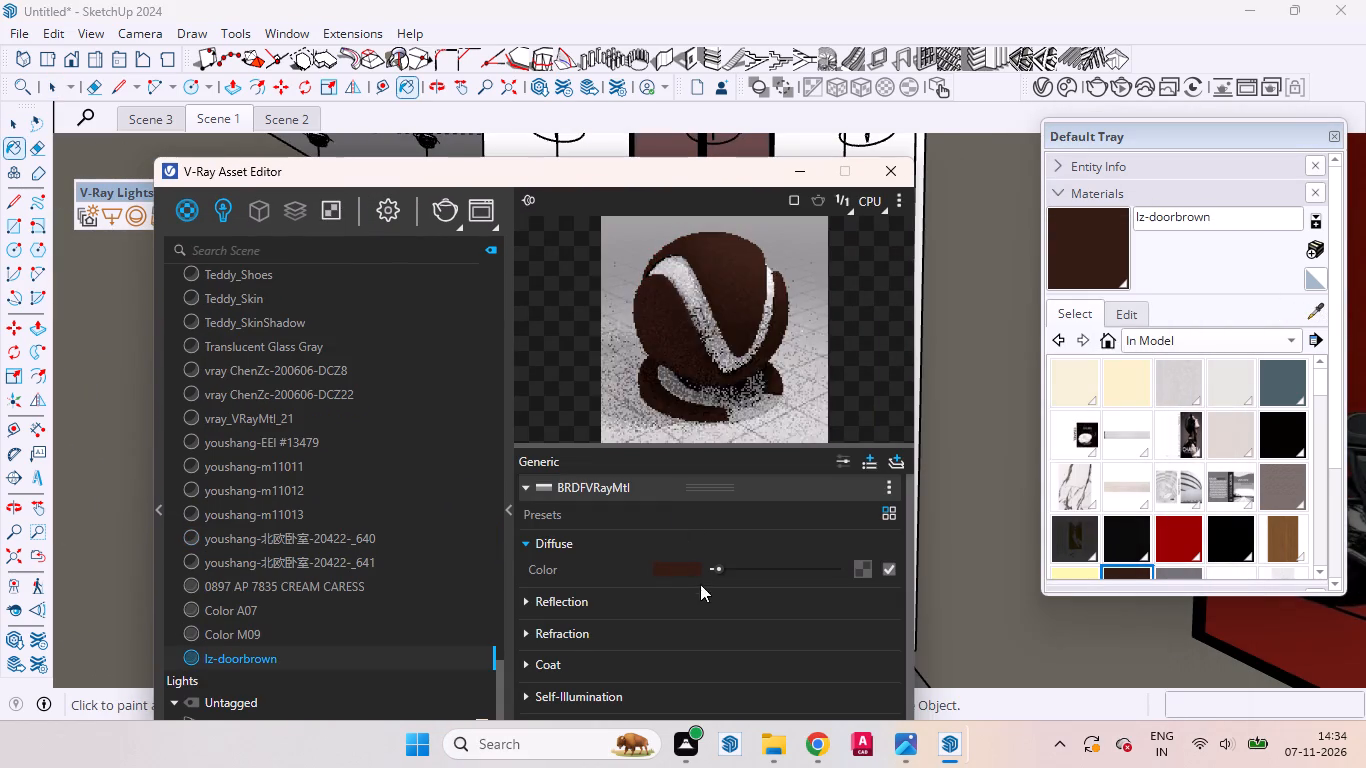
left_click(678, 596)
left_click_drag(717, 628, 736, 627)
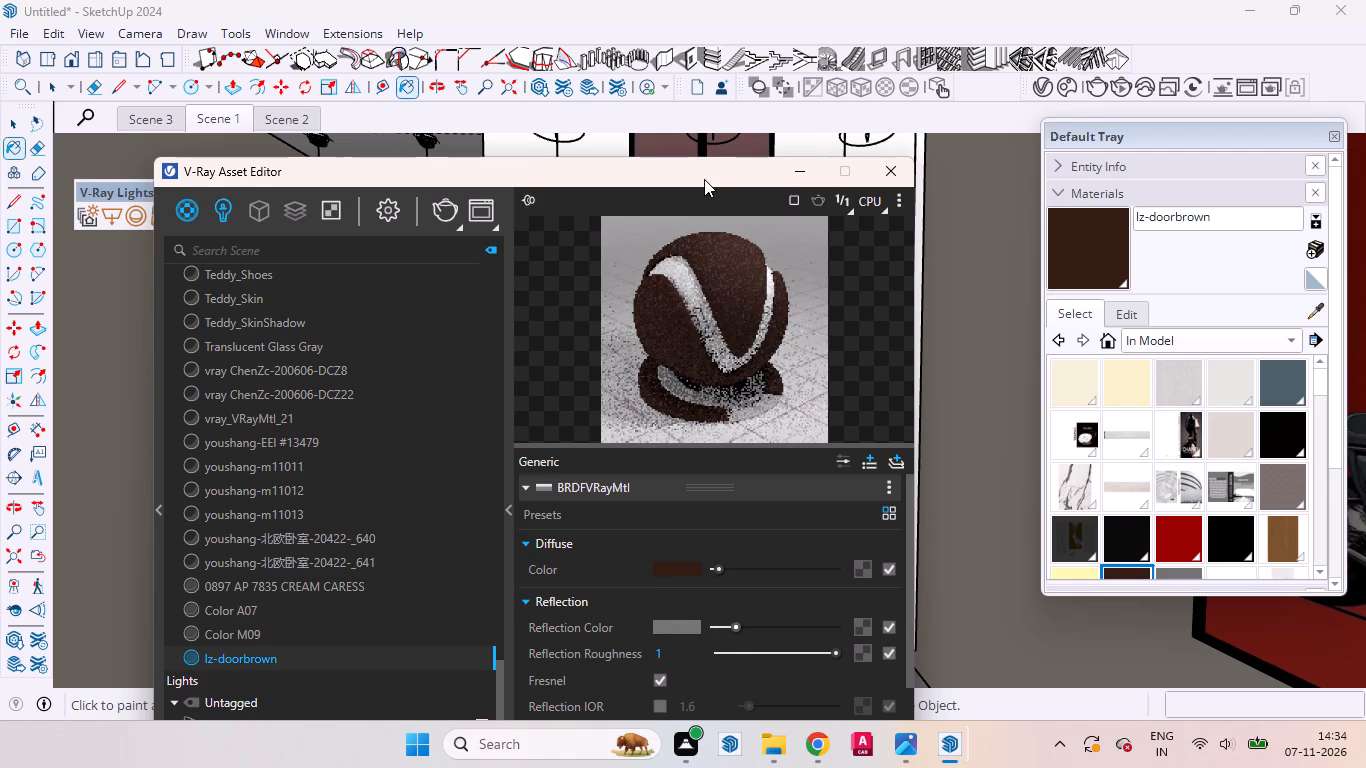
left_click_drag(703, 179, 684, 90)
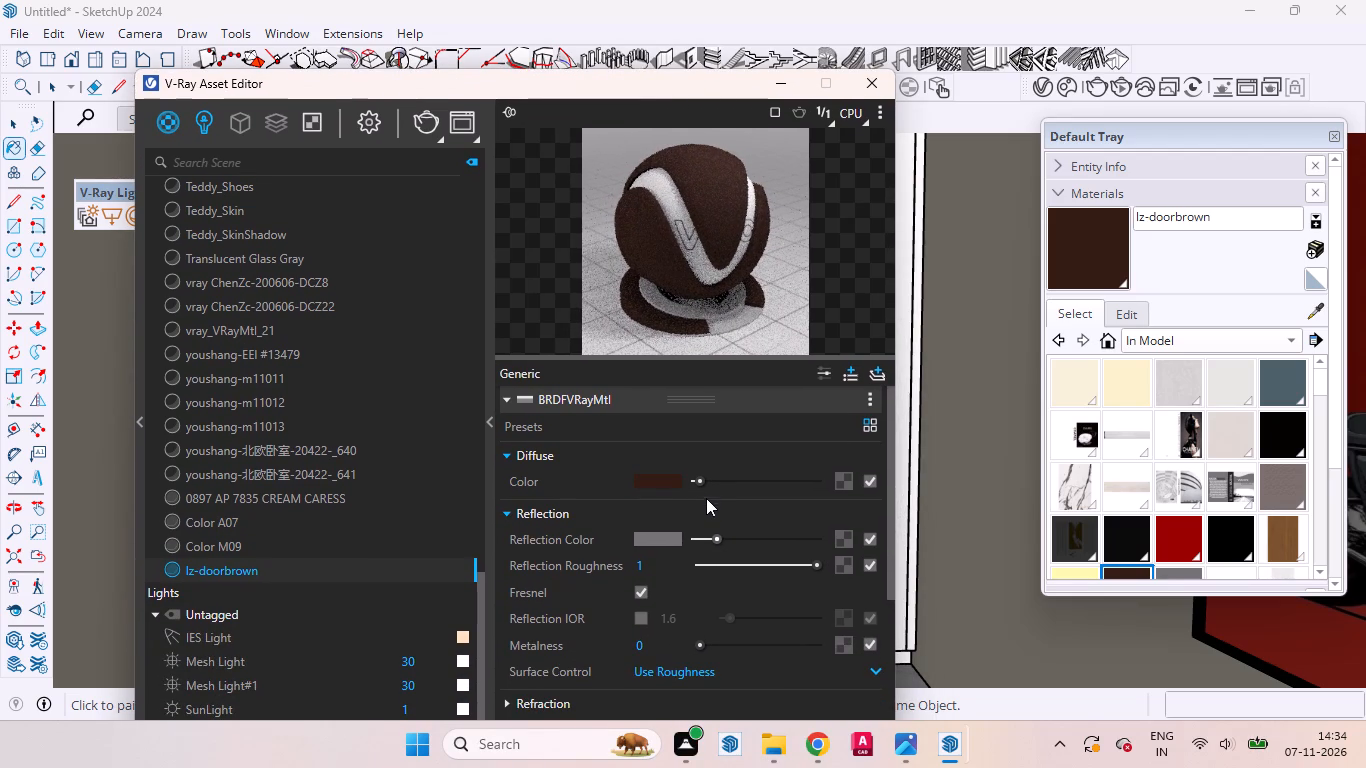
left_click(716, 540)
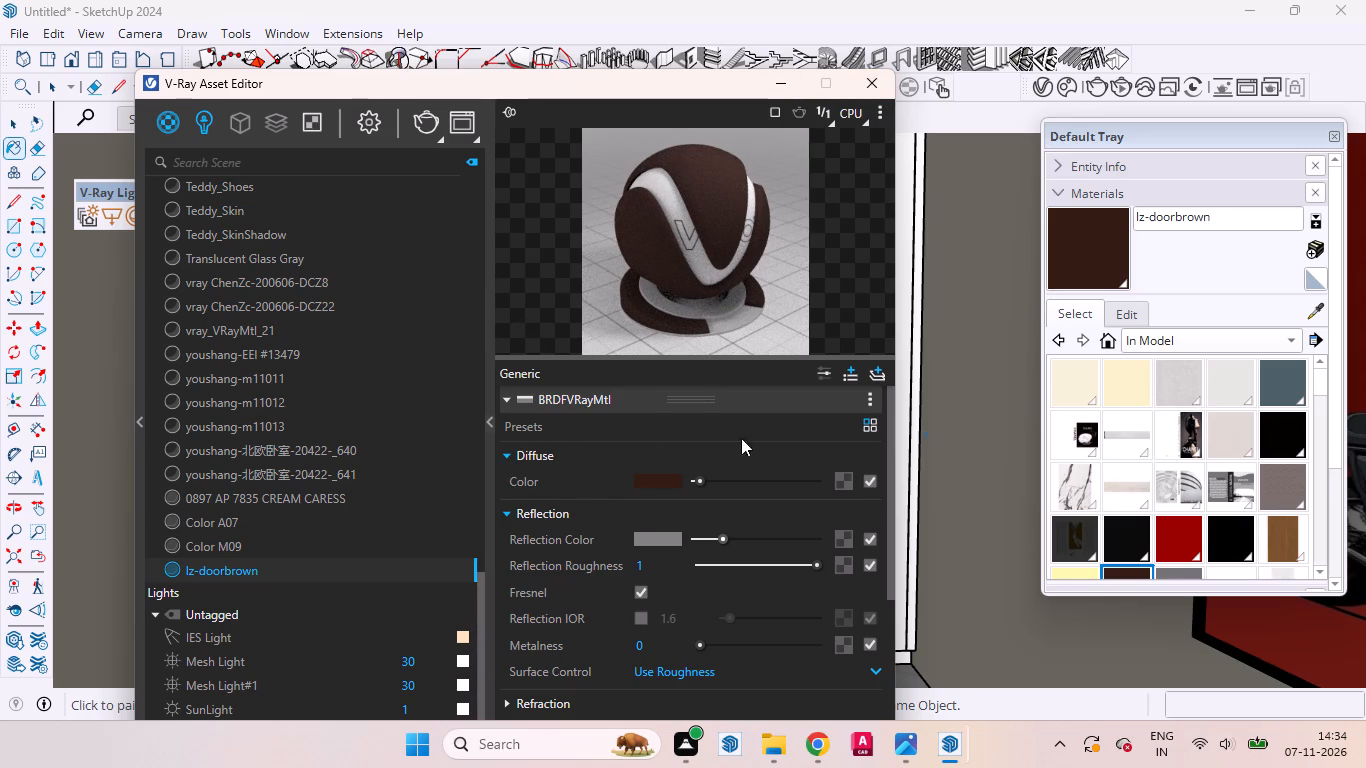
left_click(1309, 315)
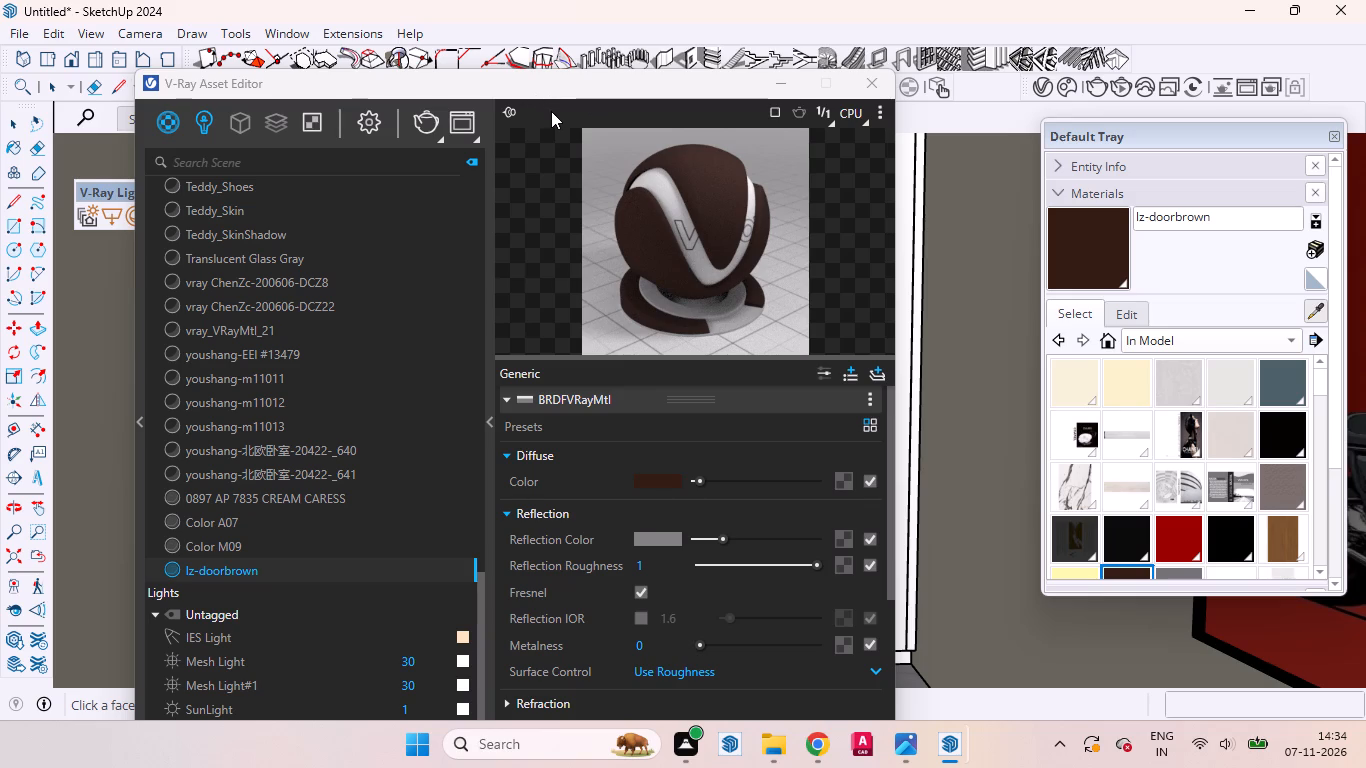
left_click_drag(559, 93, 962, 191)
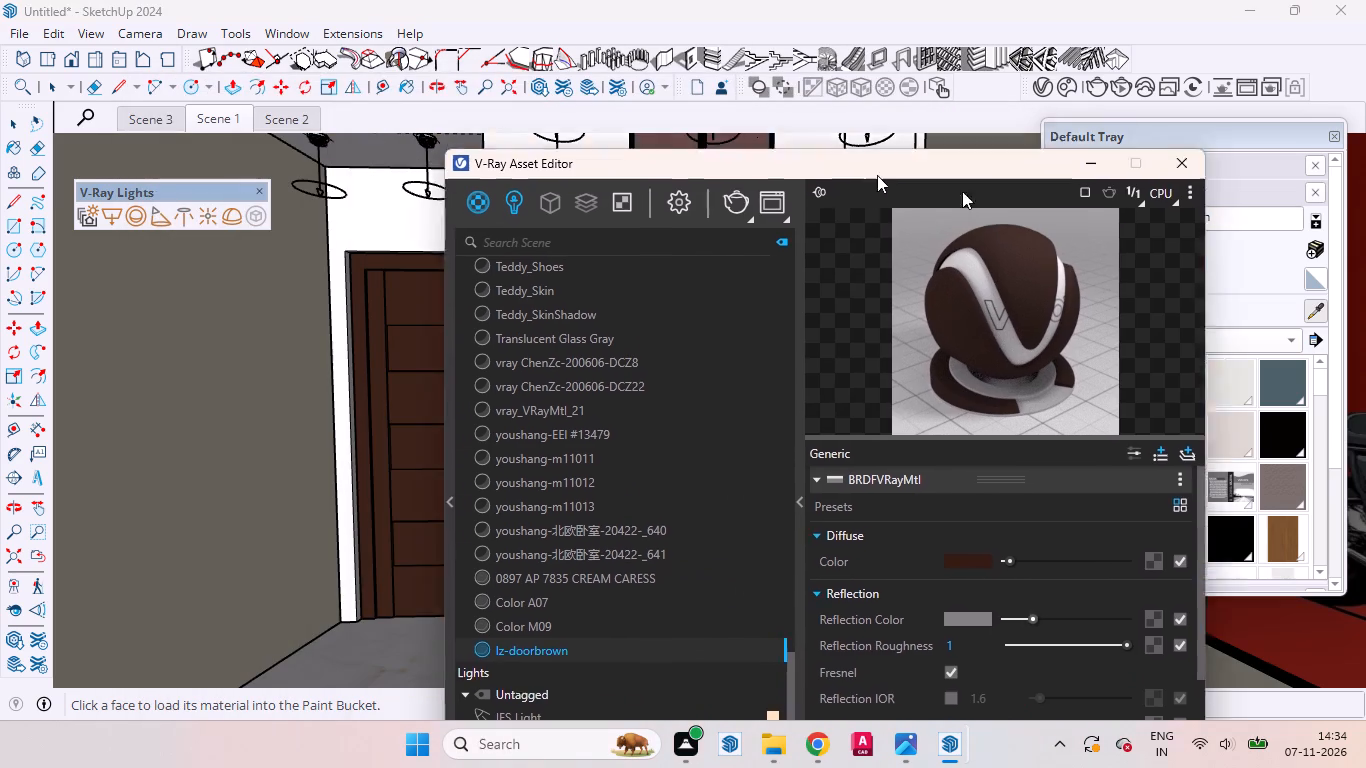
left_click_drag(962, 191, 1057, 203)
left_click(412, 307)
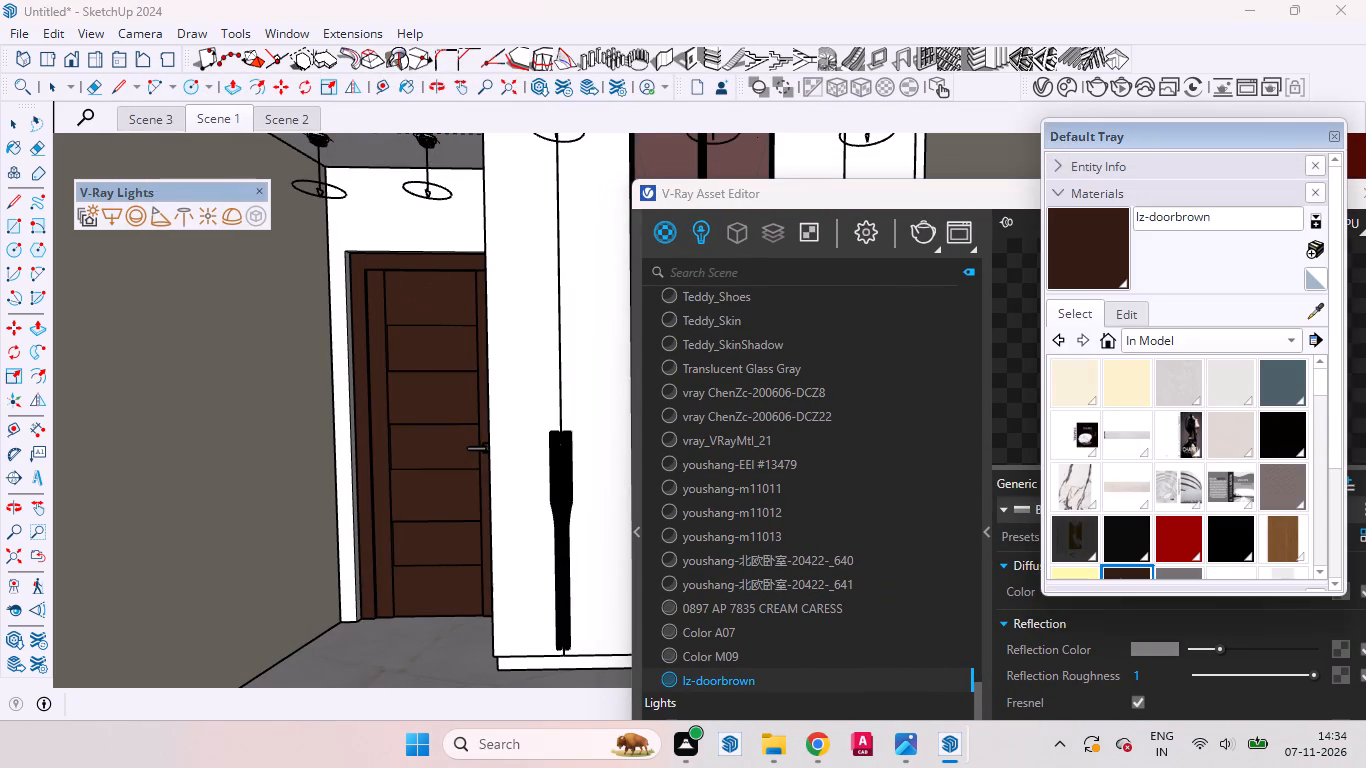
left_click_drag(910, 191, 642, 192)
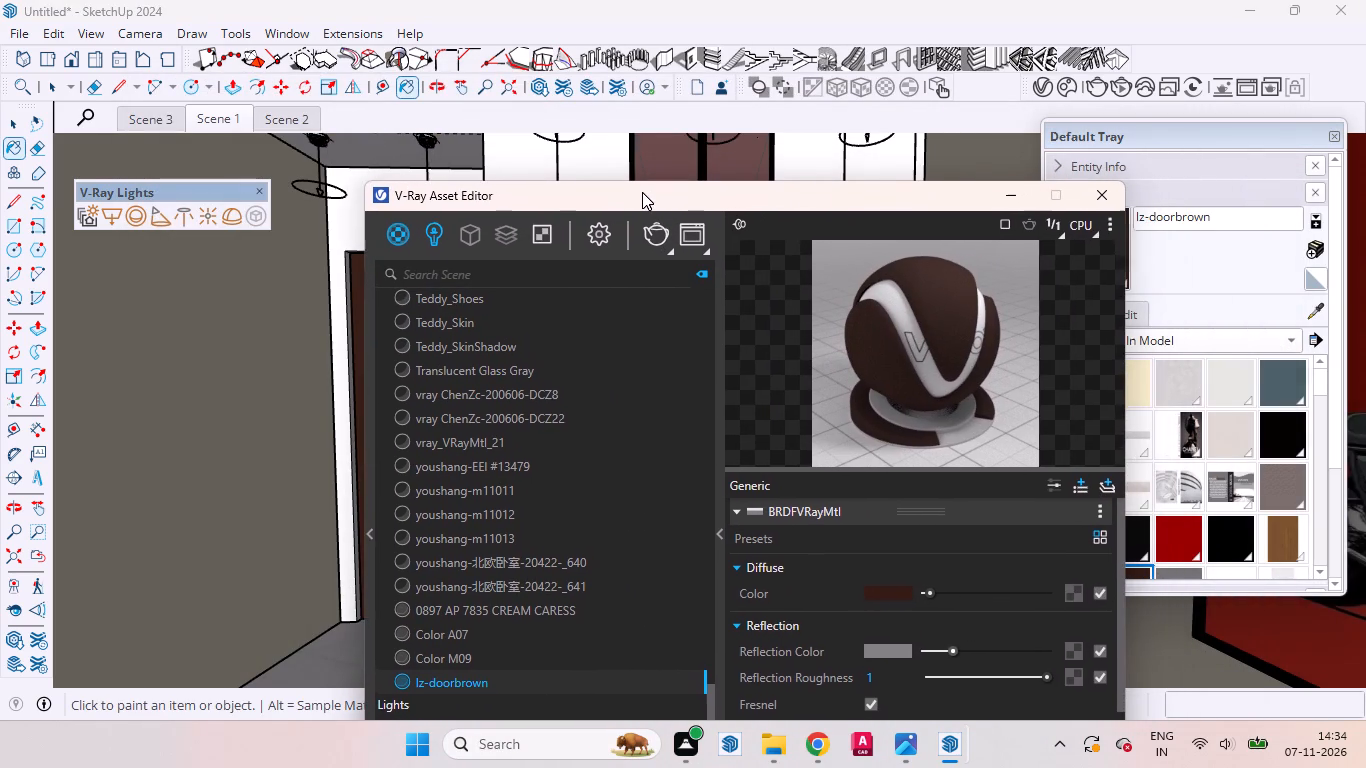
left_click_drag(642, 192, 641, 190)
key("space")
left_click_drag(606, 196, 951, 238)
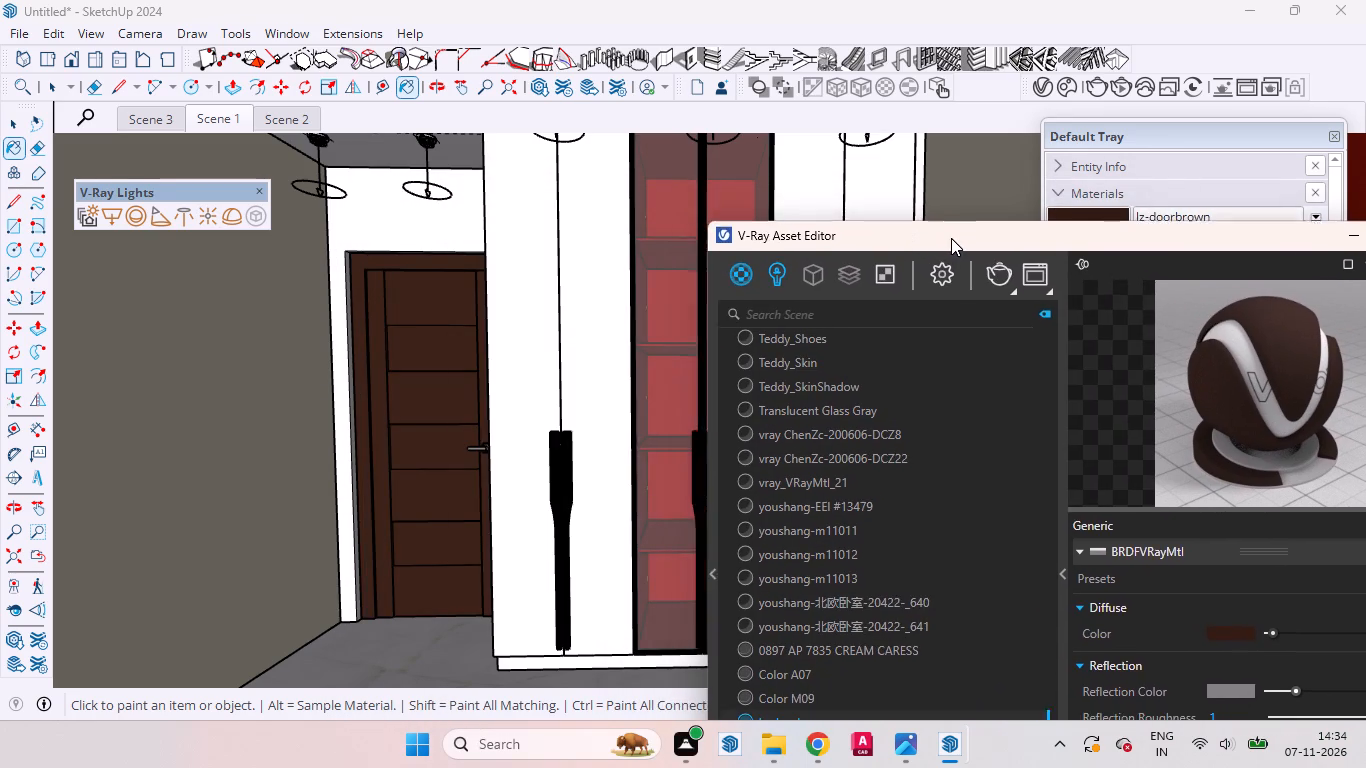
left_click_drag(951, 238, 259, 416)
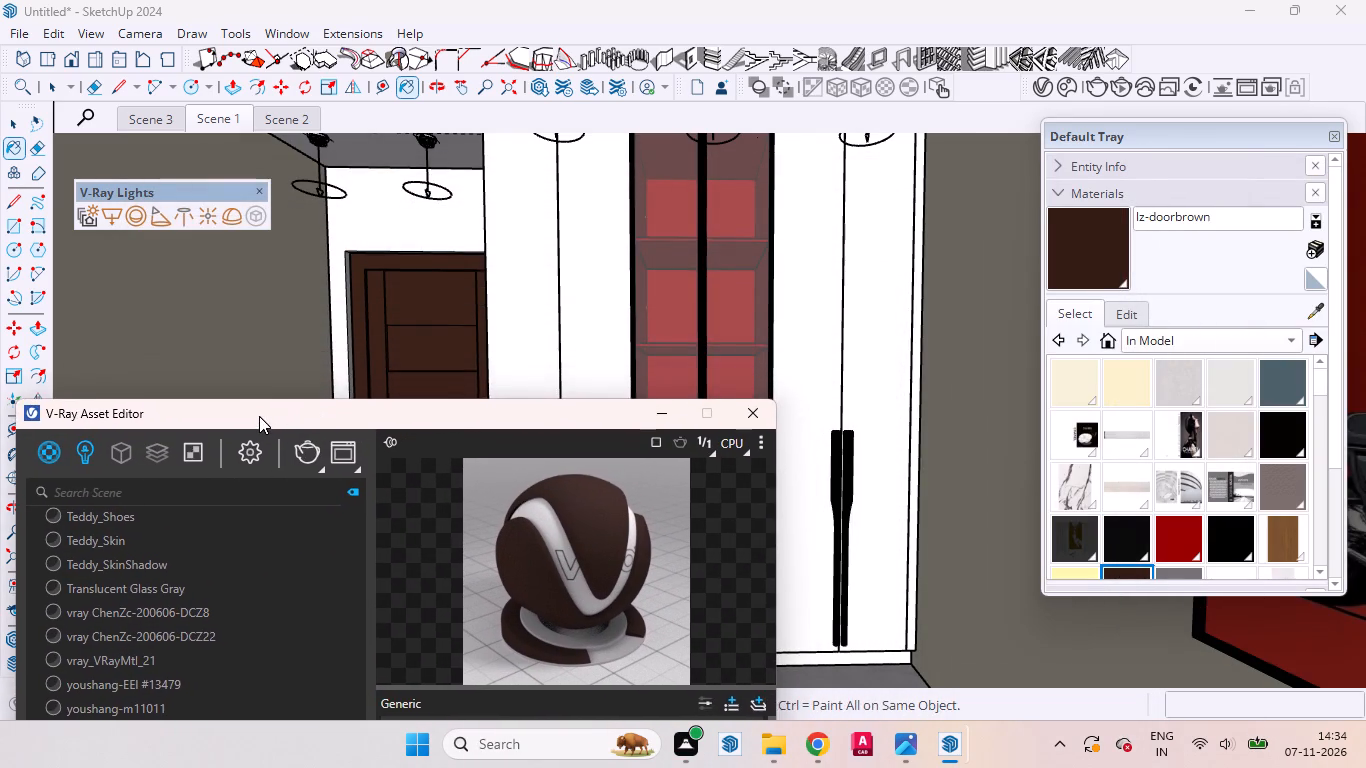
Show only the lights in the V-Ray Asset Editor and set the intensity of Mesh Light#1 to 60.
left_click_drag(259, 416, 391, 42)
left_click(220, 72)
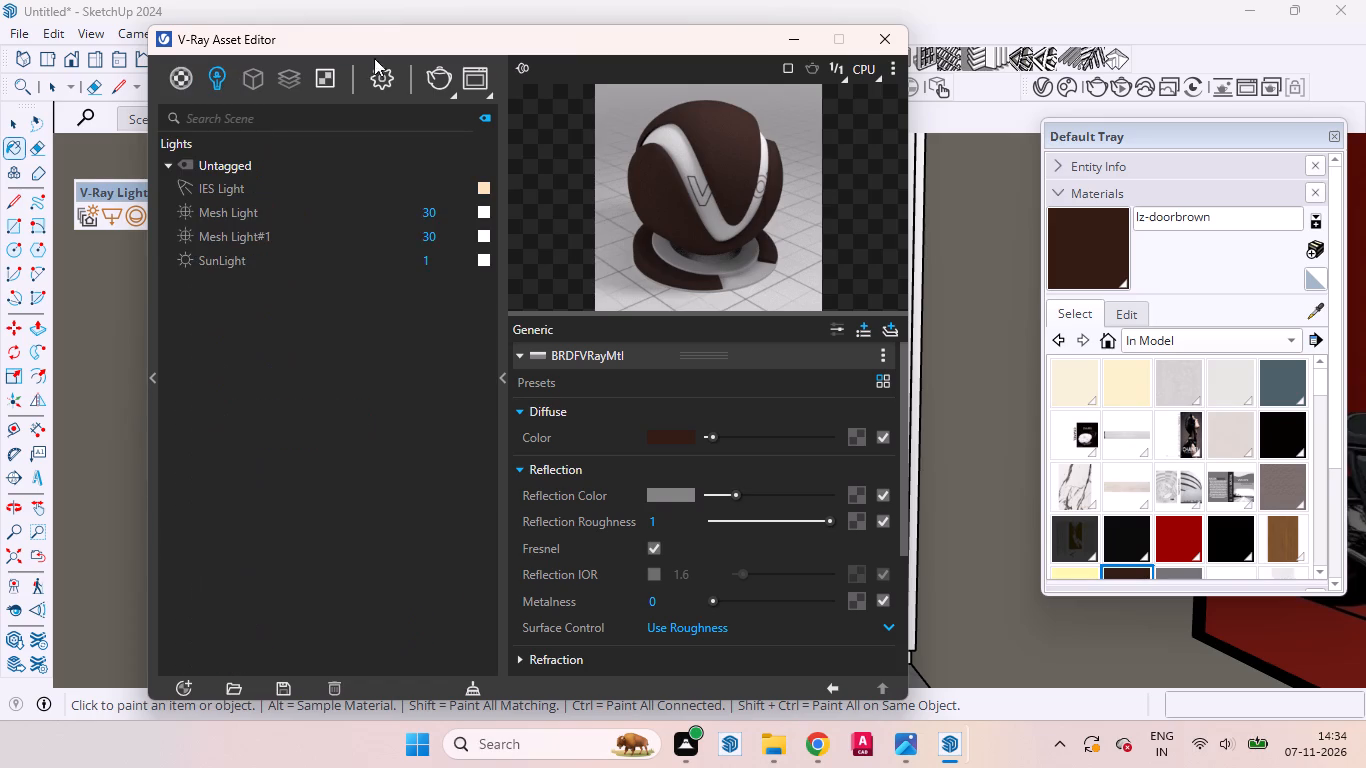
left_click_drag(408, 43, 503, 17)
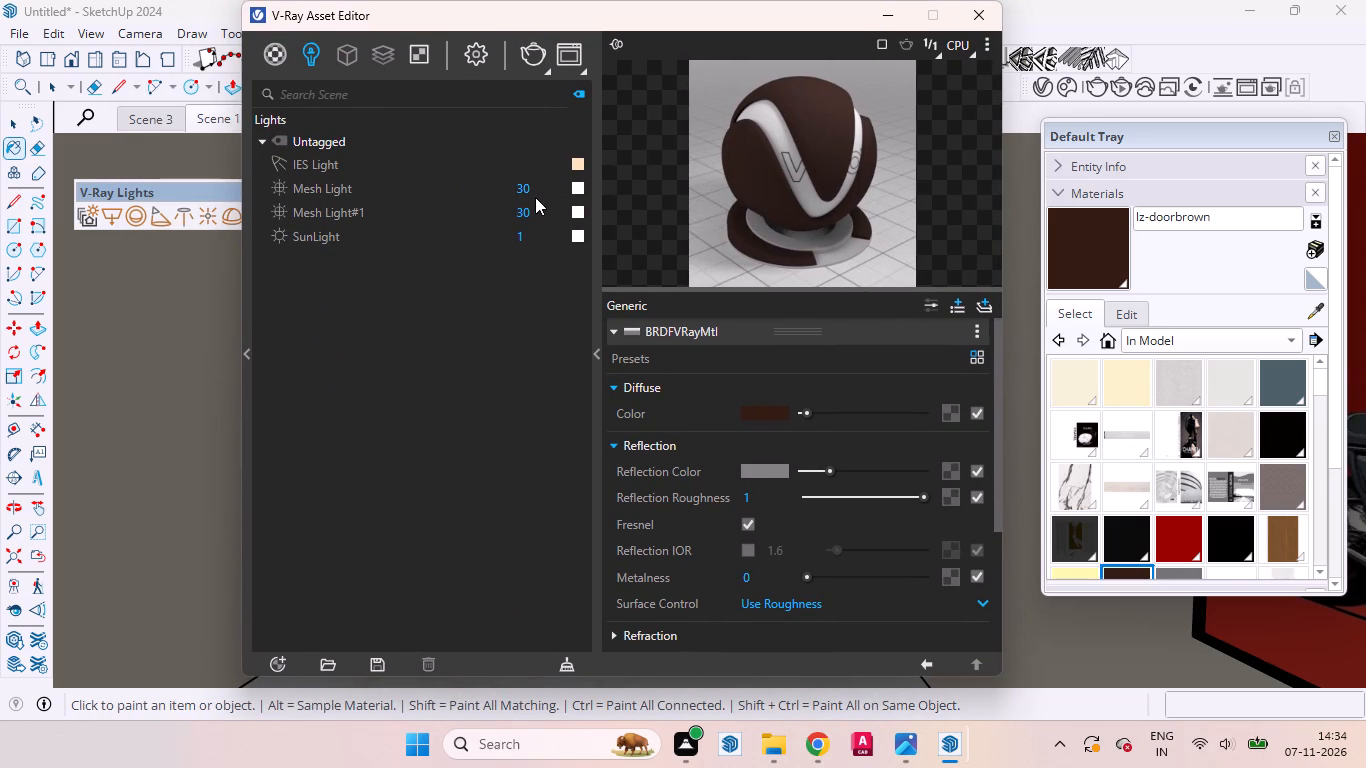
left_click(535, 212)
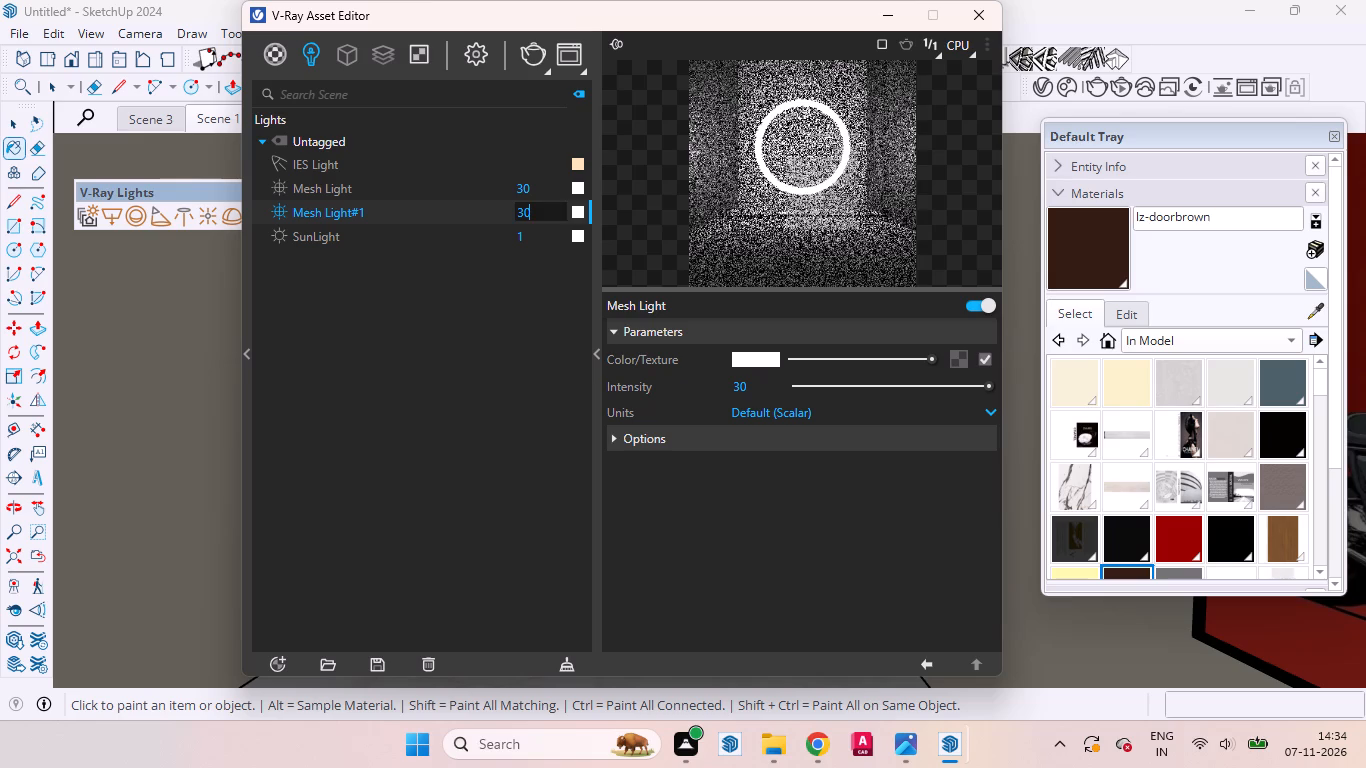
left_click(524, 215)
key("BackSpace")
key("6")
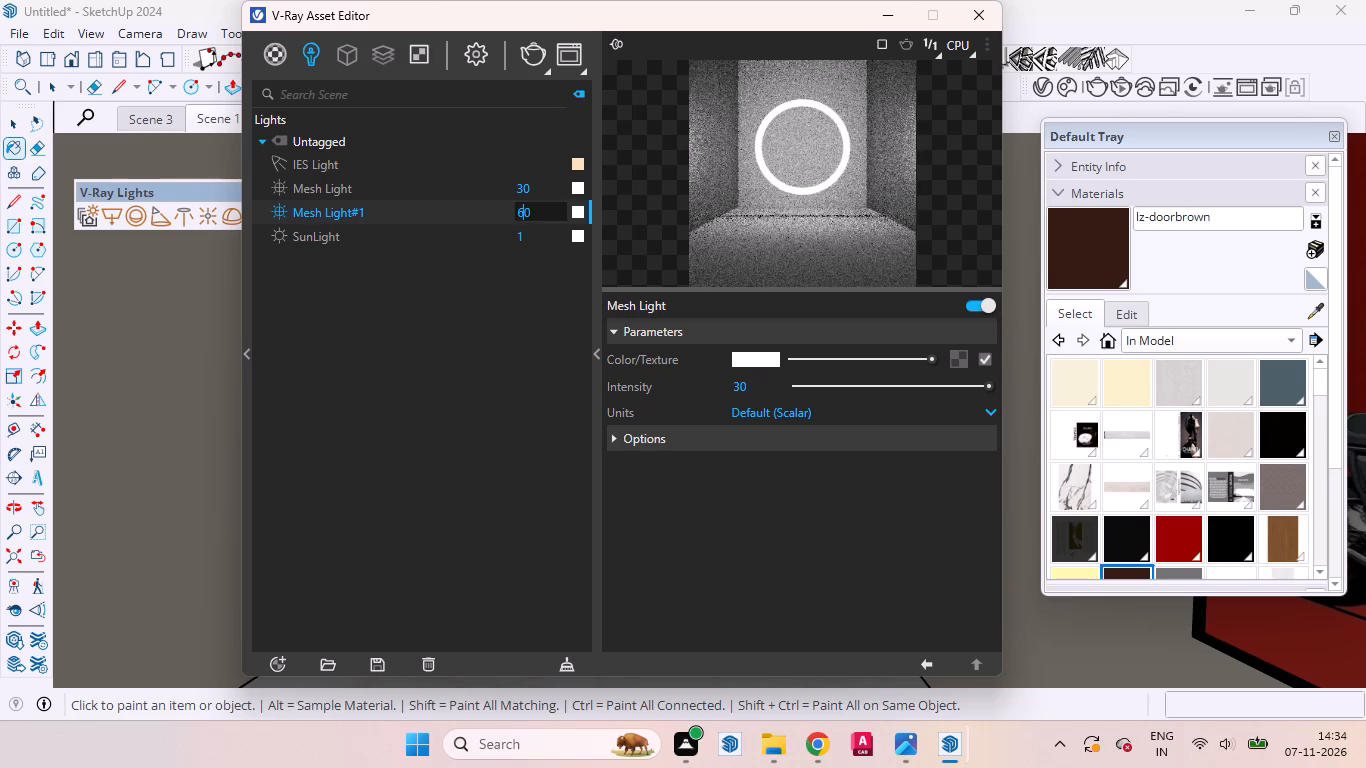
key("Return")
Set the colour temperature of Mesh Light#1 to a warm 4500 K.
left_click(573, 206)
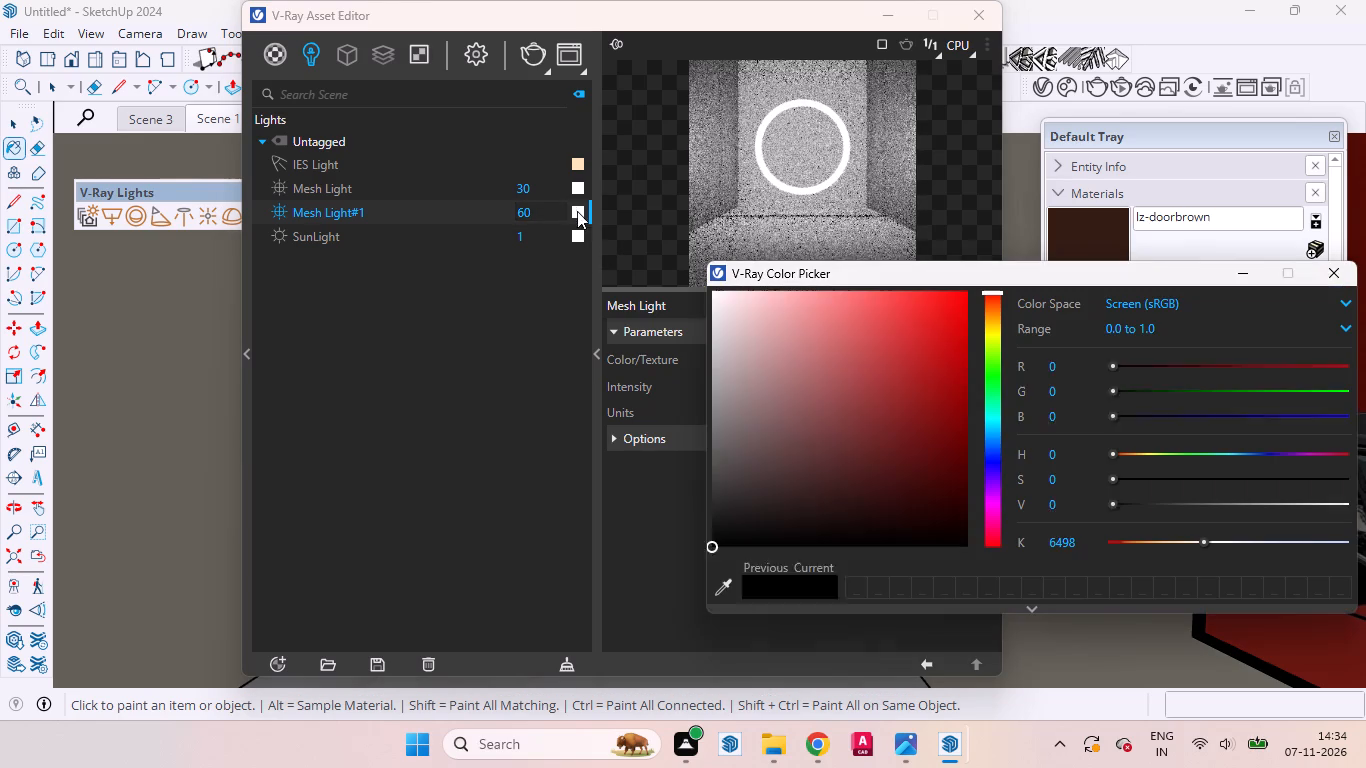
left_click(1055, 542)
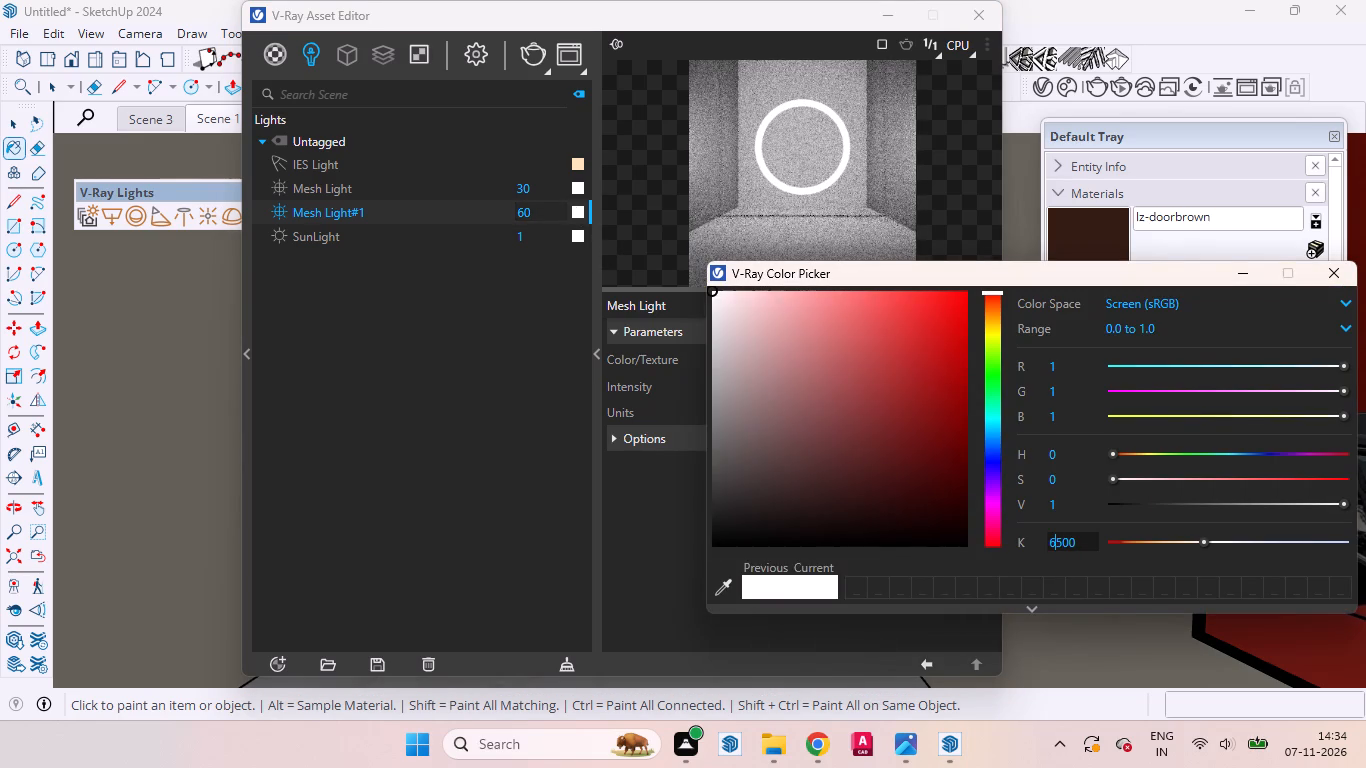
key("BackSpace")
key("4")
key("Return")
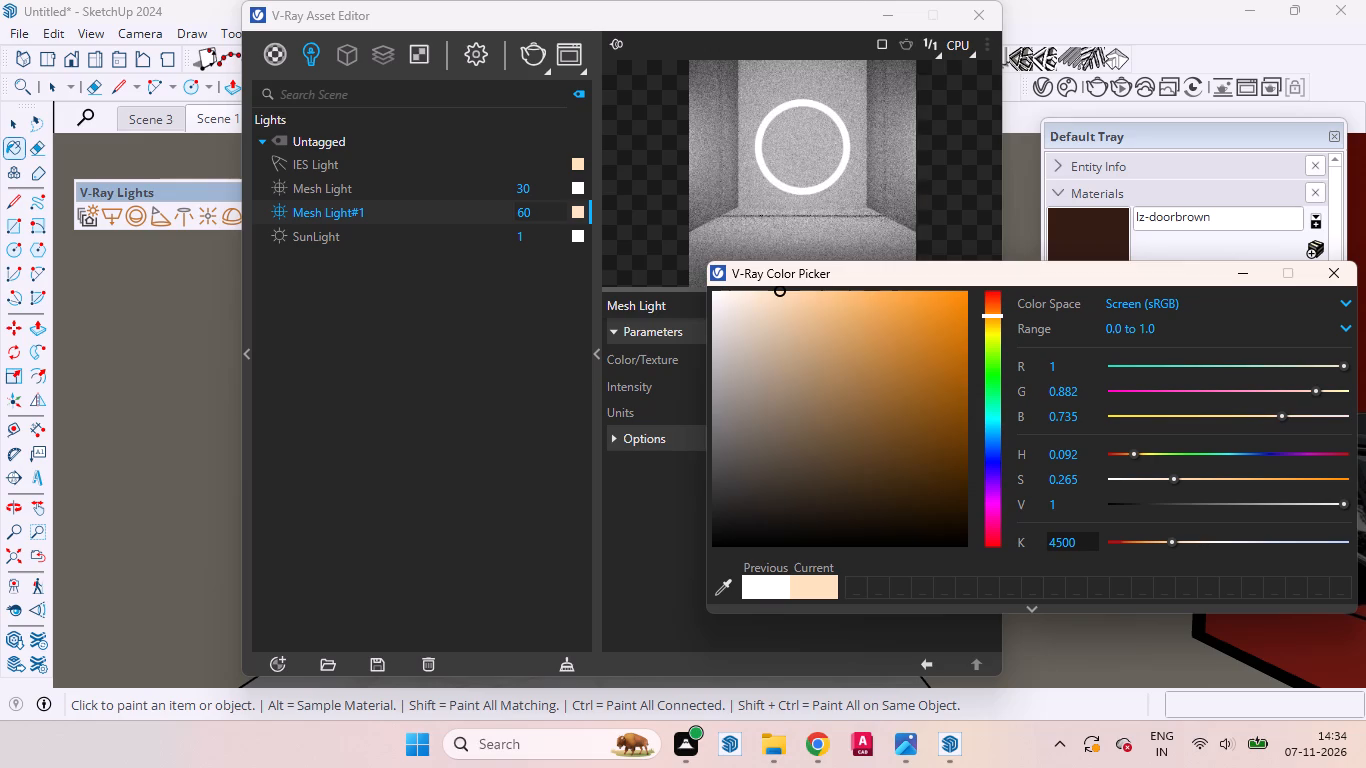
left_click_drag(1016, 270, 586, 328)
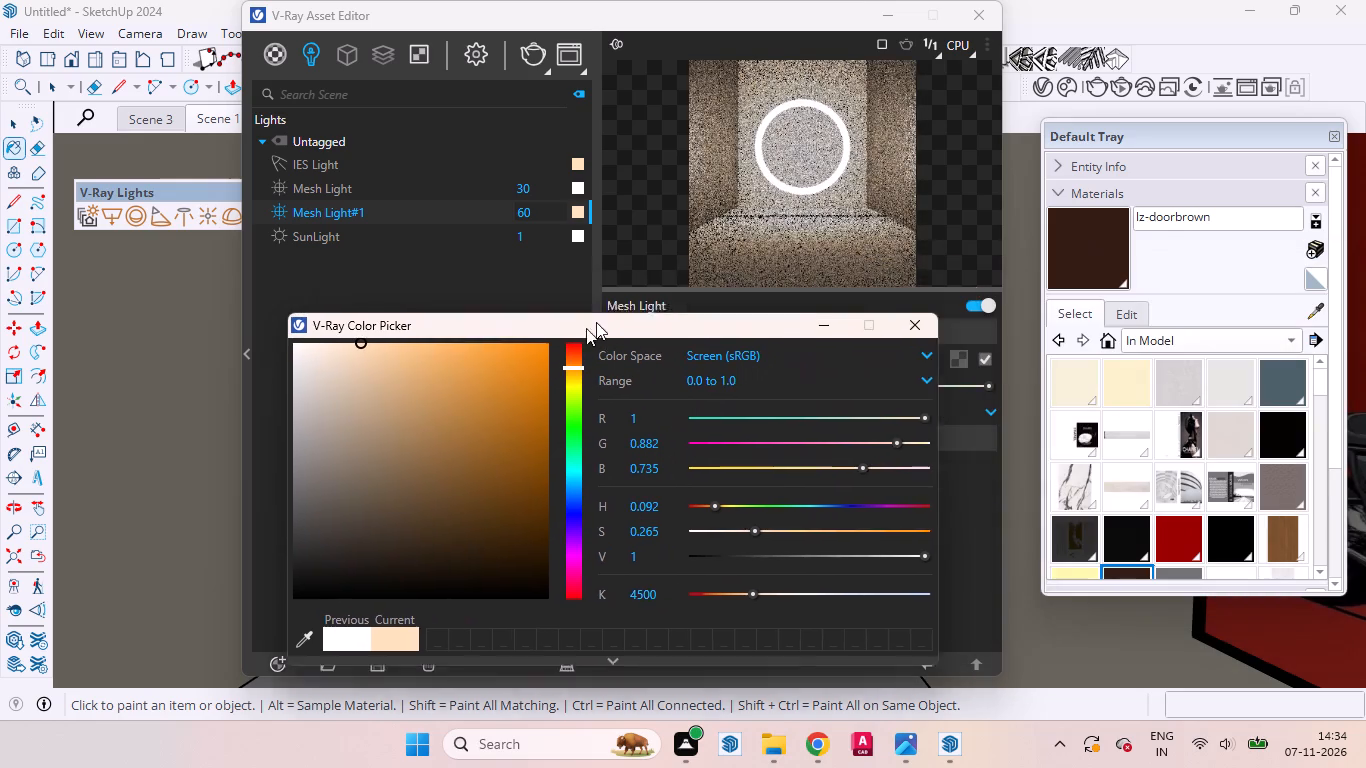
left_click_drag(586, 328, 558, 387)
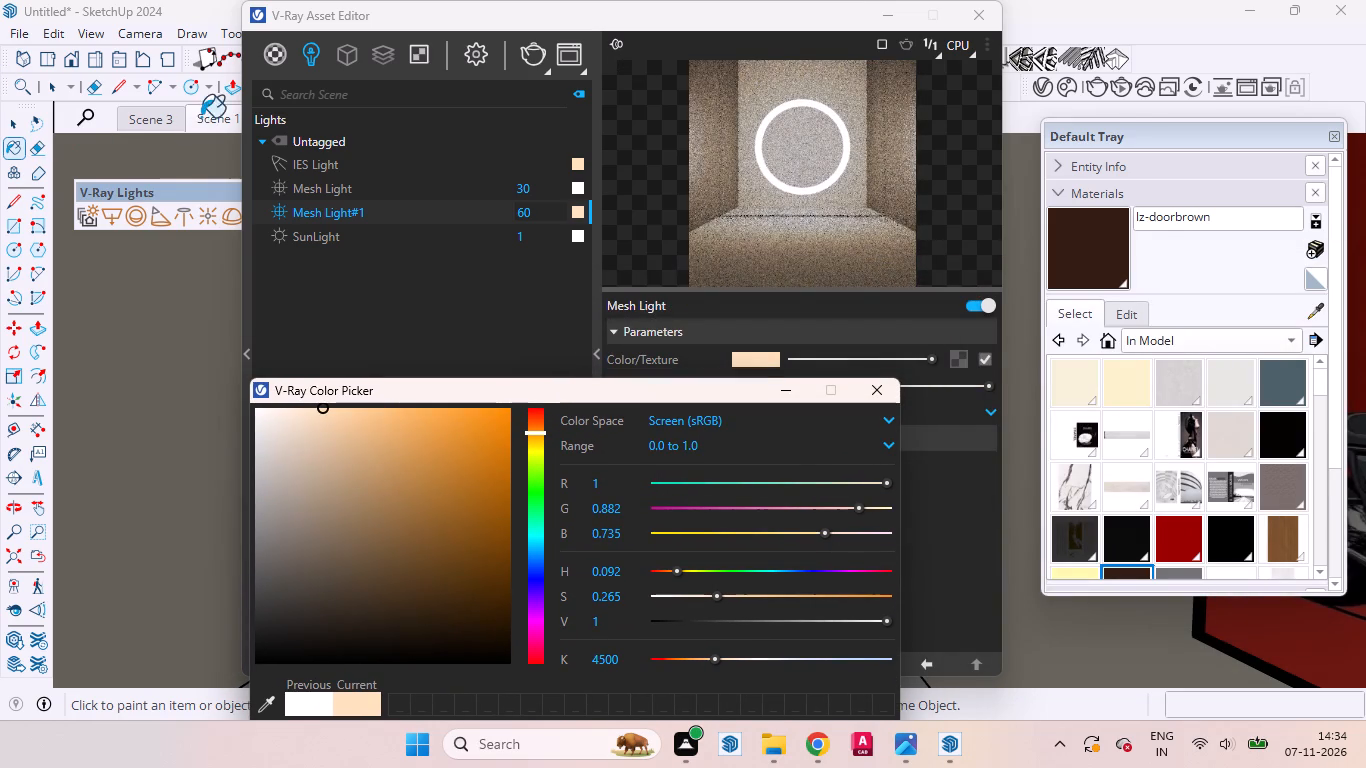
Return to the Scene 1 view and start an interactive V-Ray render.
left_click(210, 117)
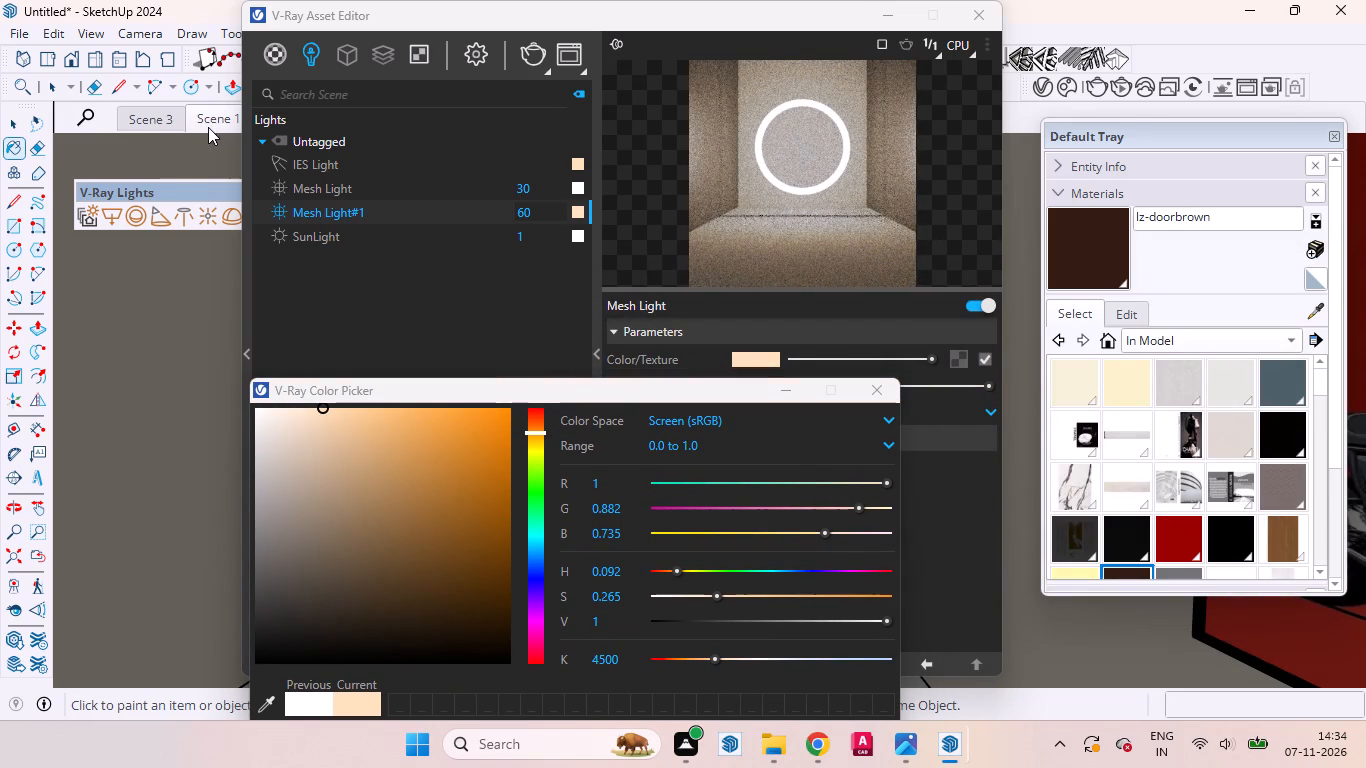
left_click(545, 68)
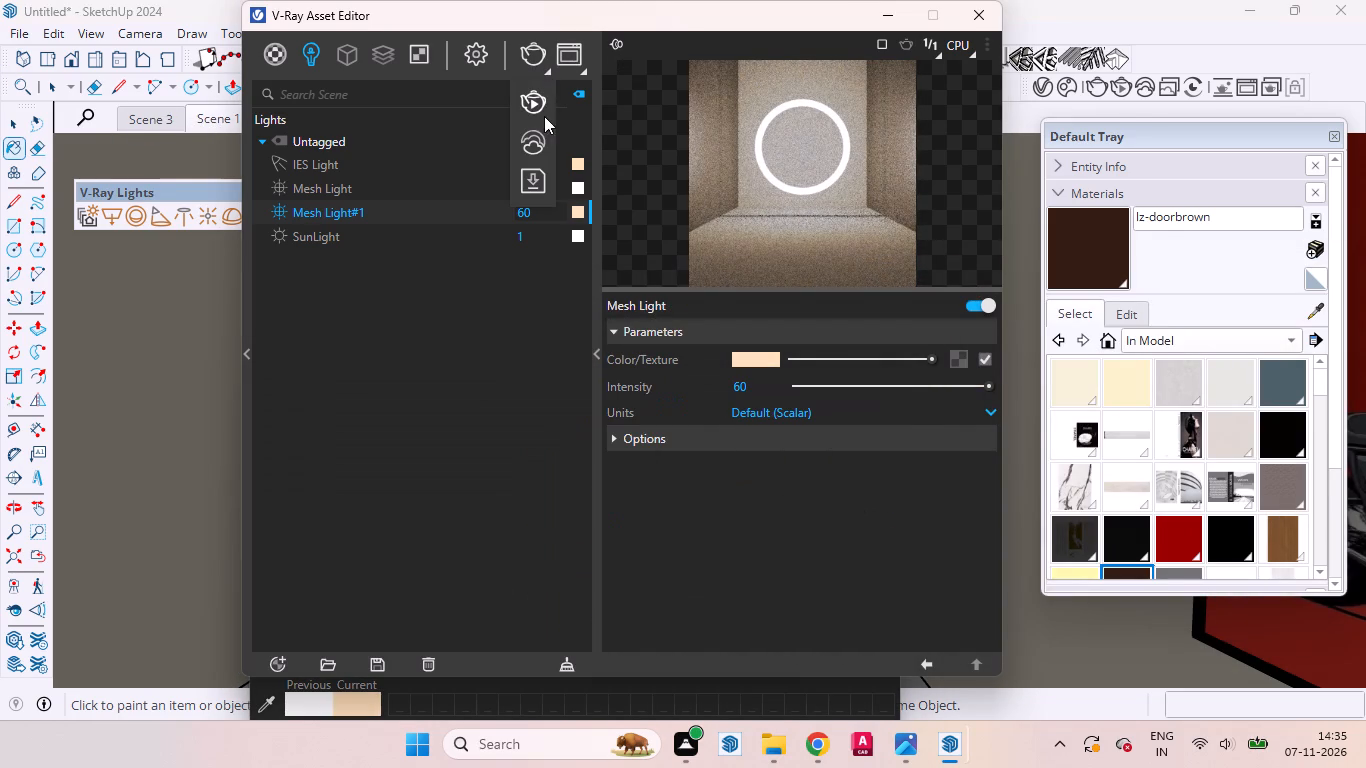
left_click(537, 100)
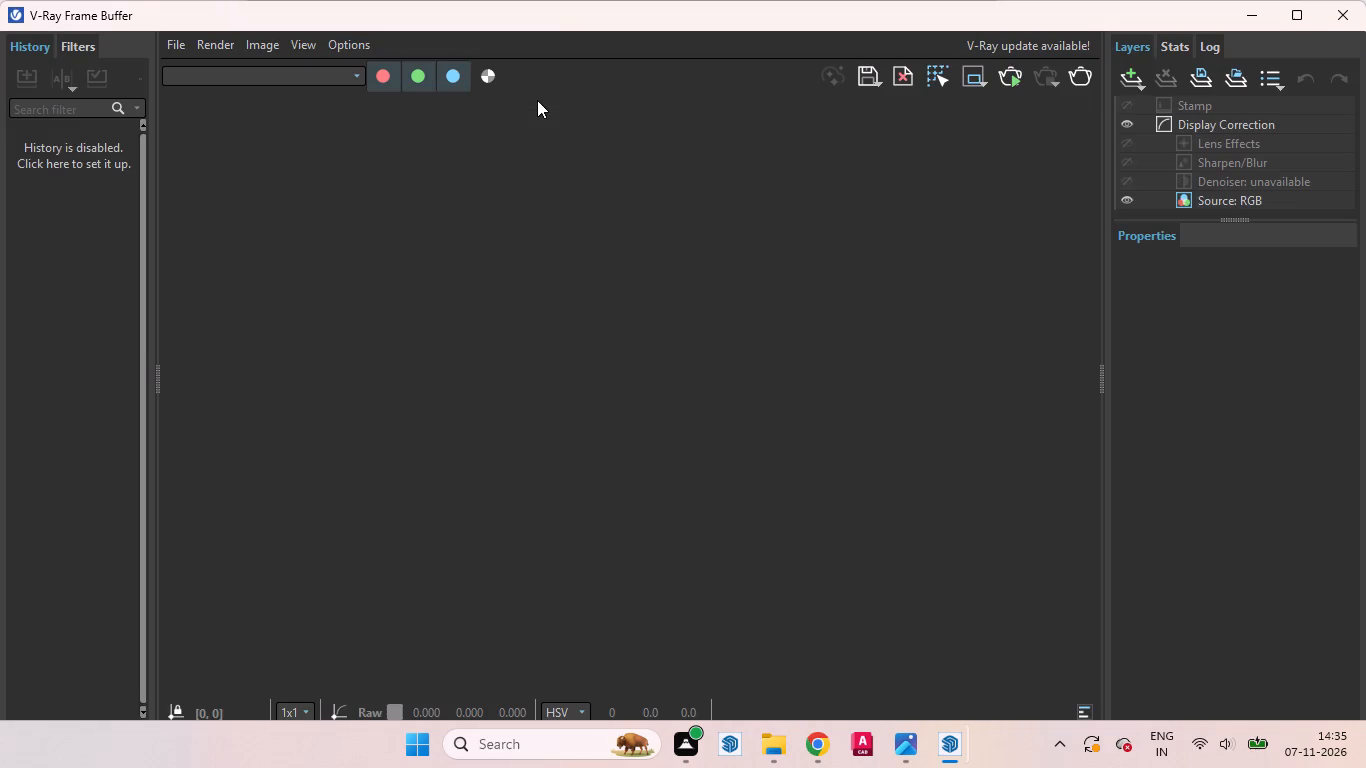
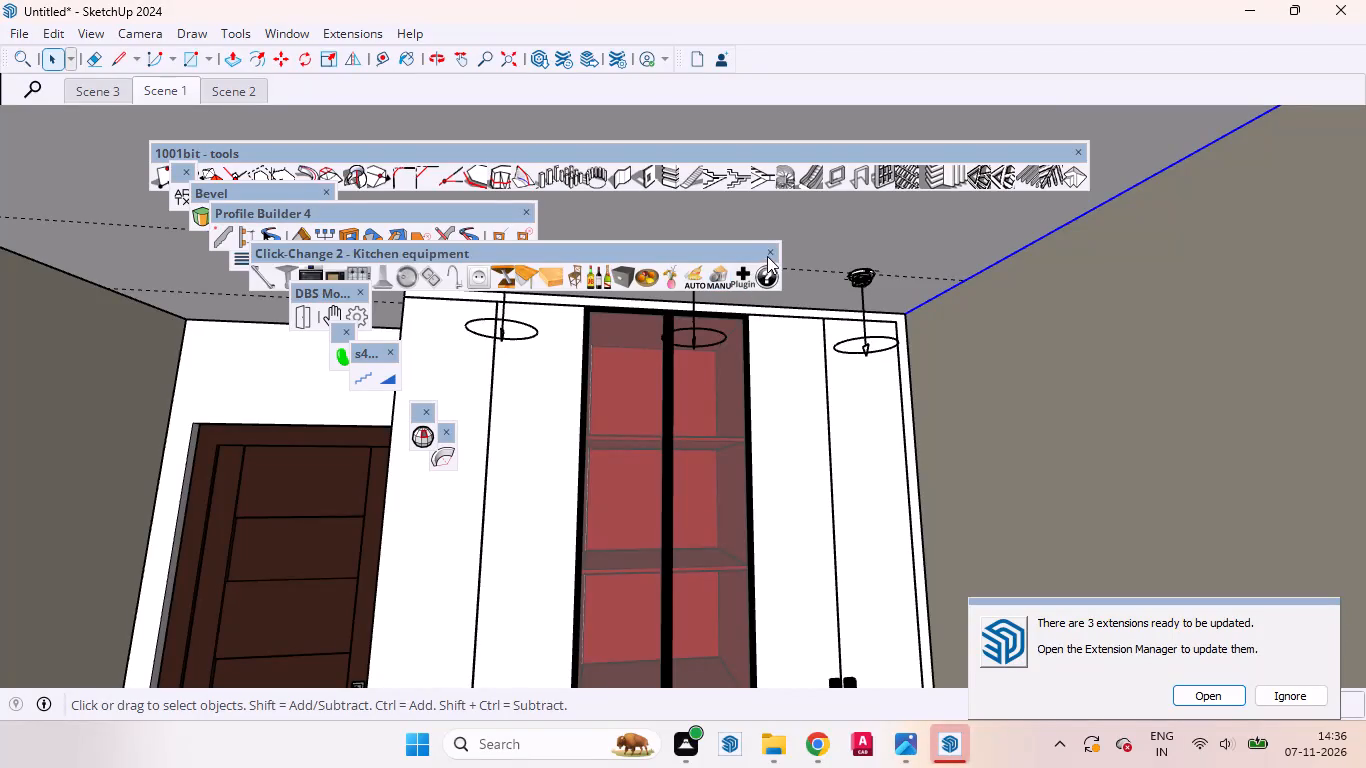
Ignore the pending extension updates and close the floating extension toolbars over the model, keeping only 1001bit - tools.
left_click(767, 256)
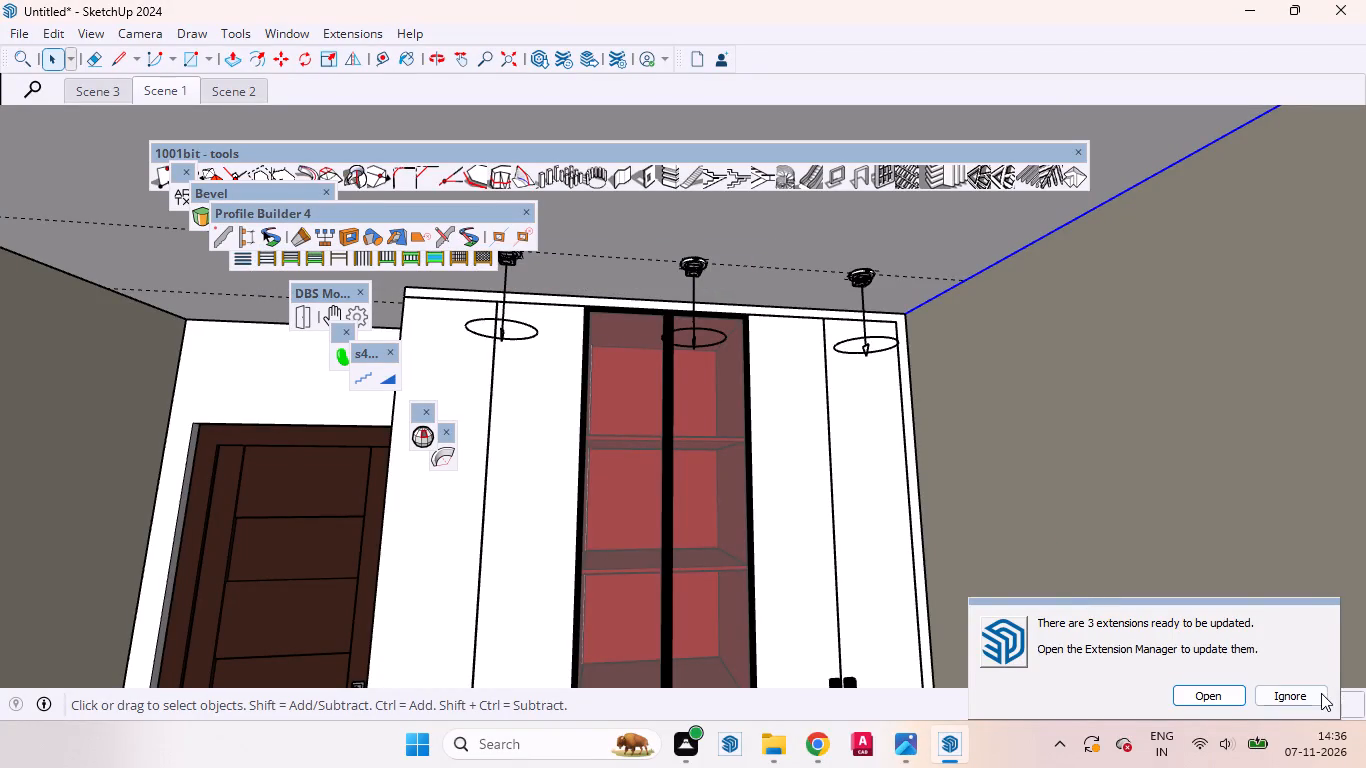
left_click(1311, 696)
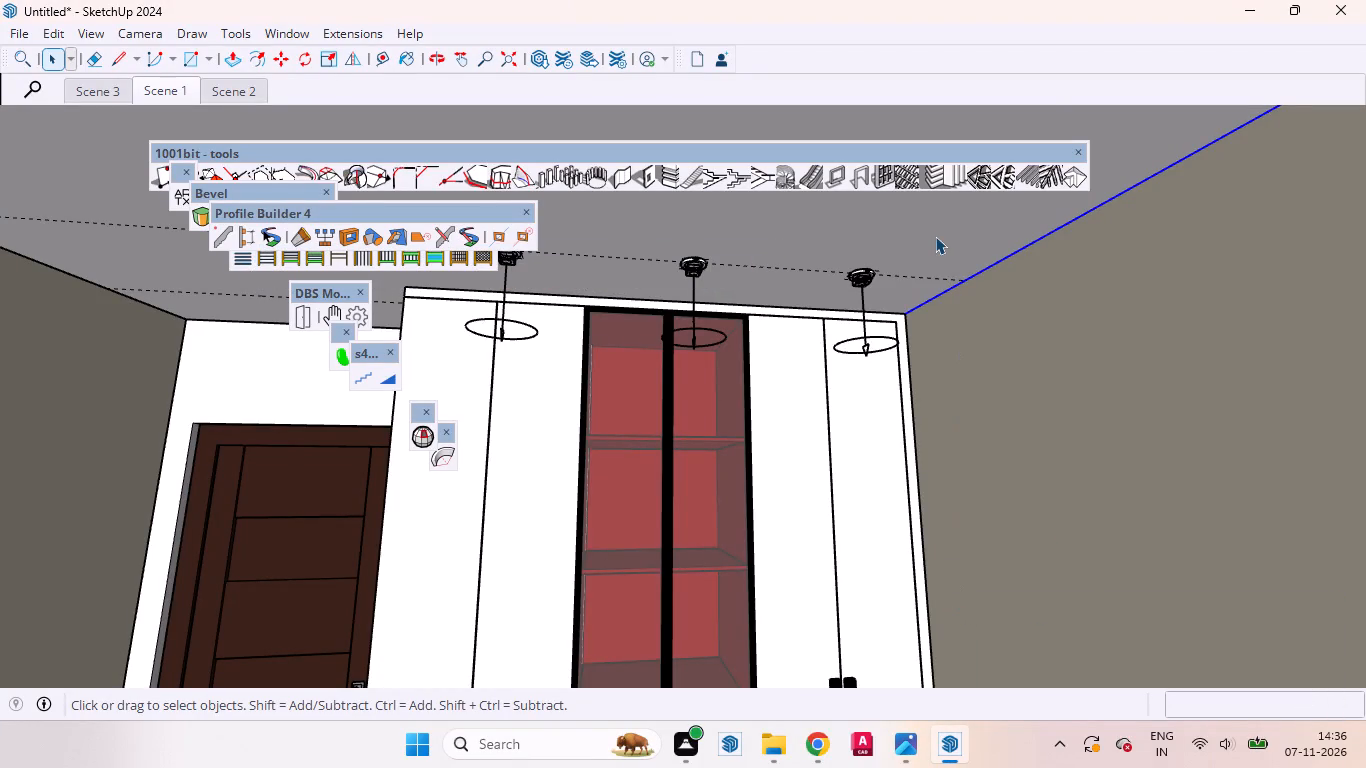
left_click(393, 349)
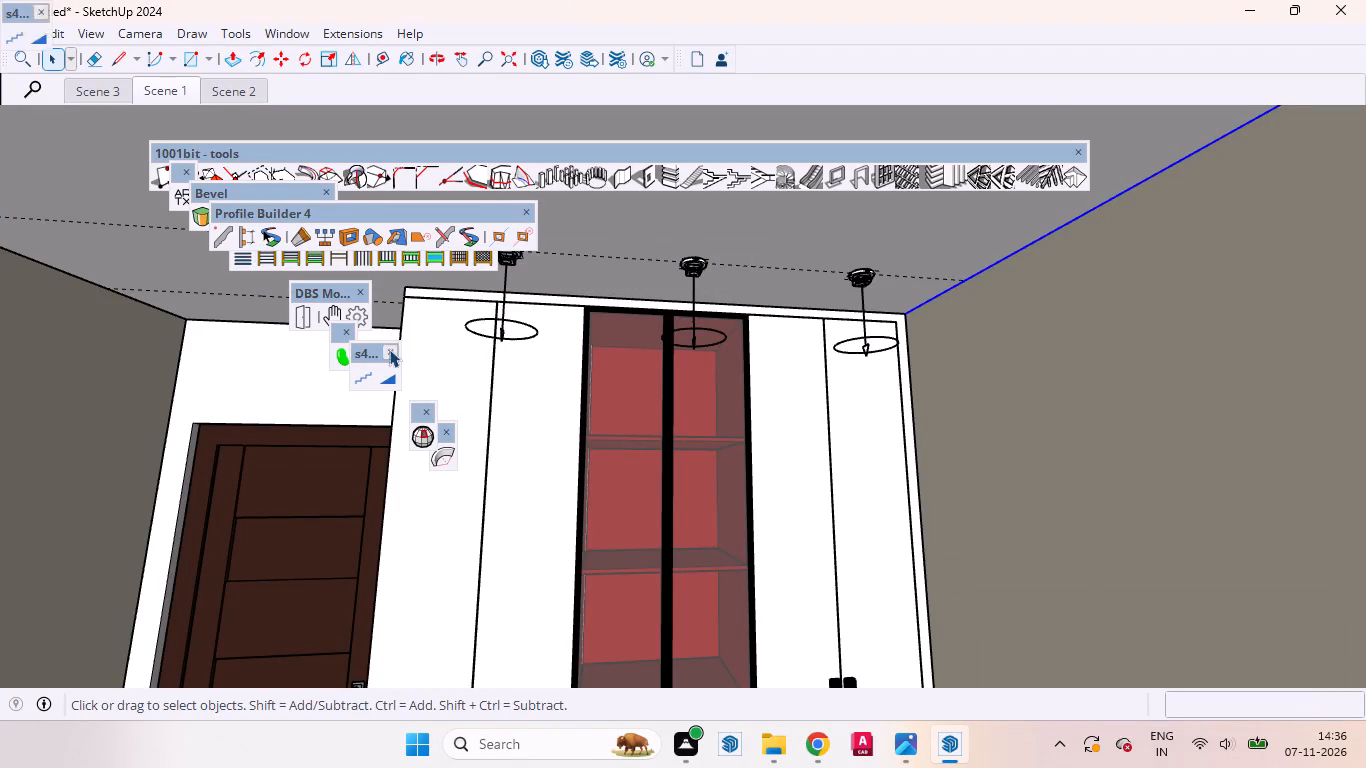
left_click(344, 327)
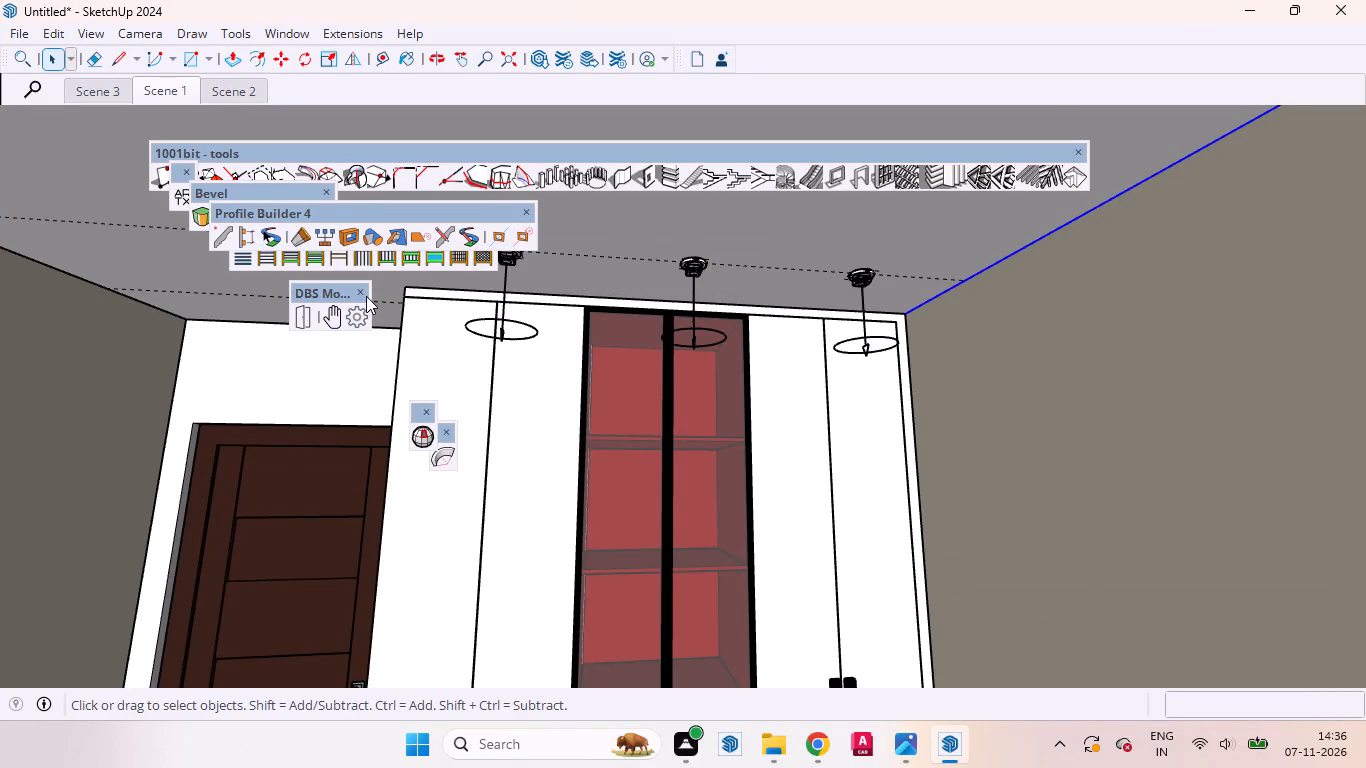
left_click(359, 293)
left_click(421, 409)
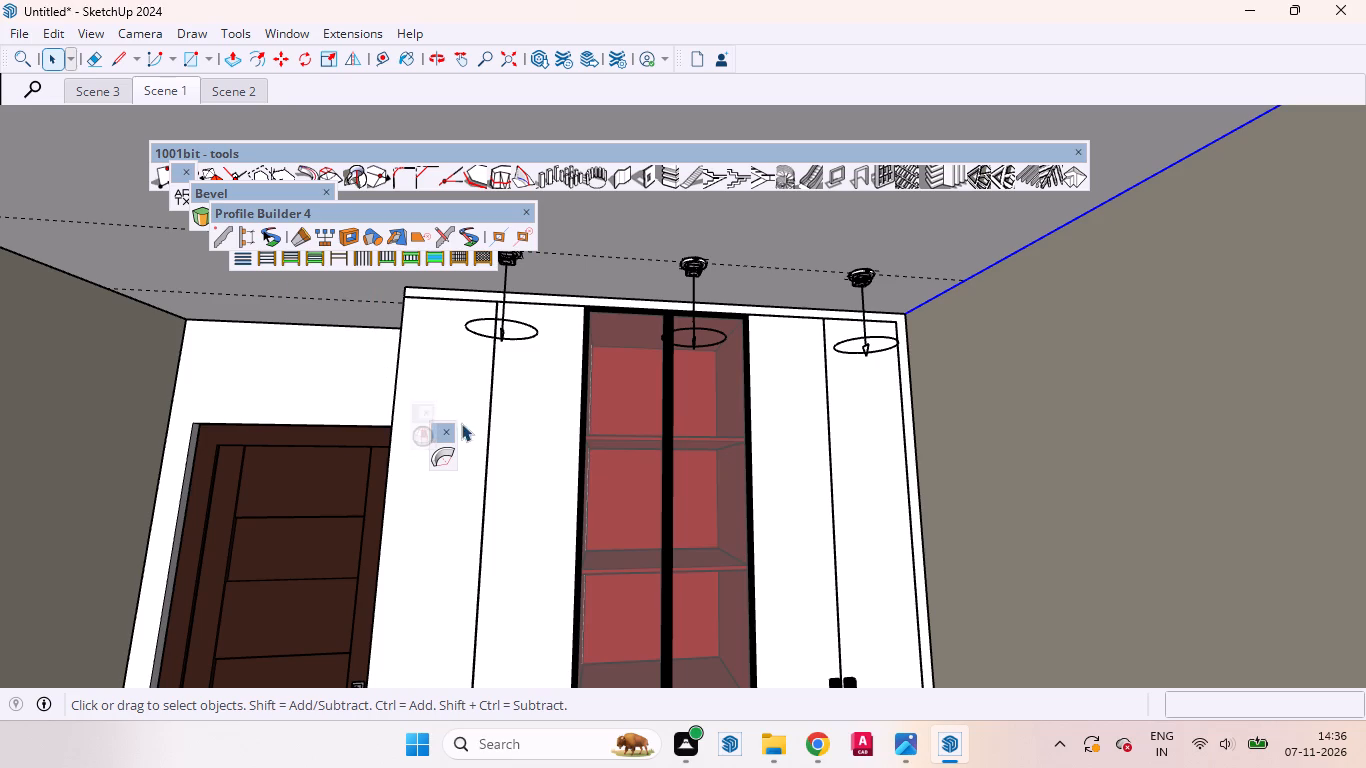
left_click(447, 432)
left_click(520, 211)
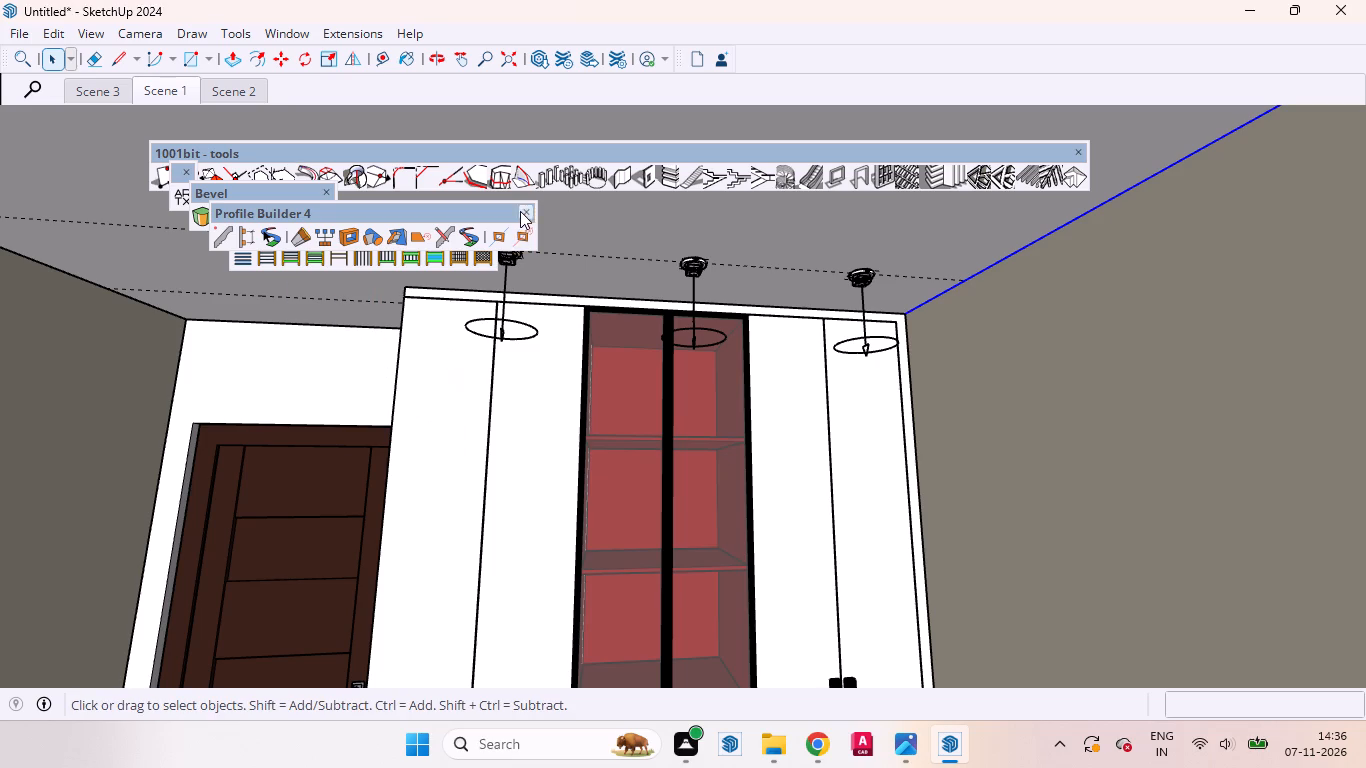
left_click(487, 233)
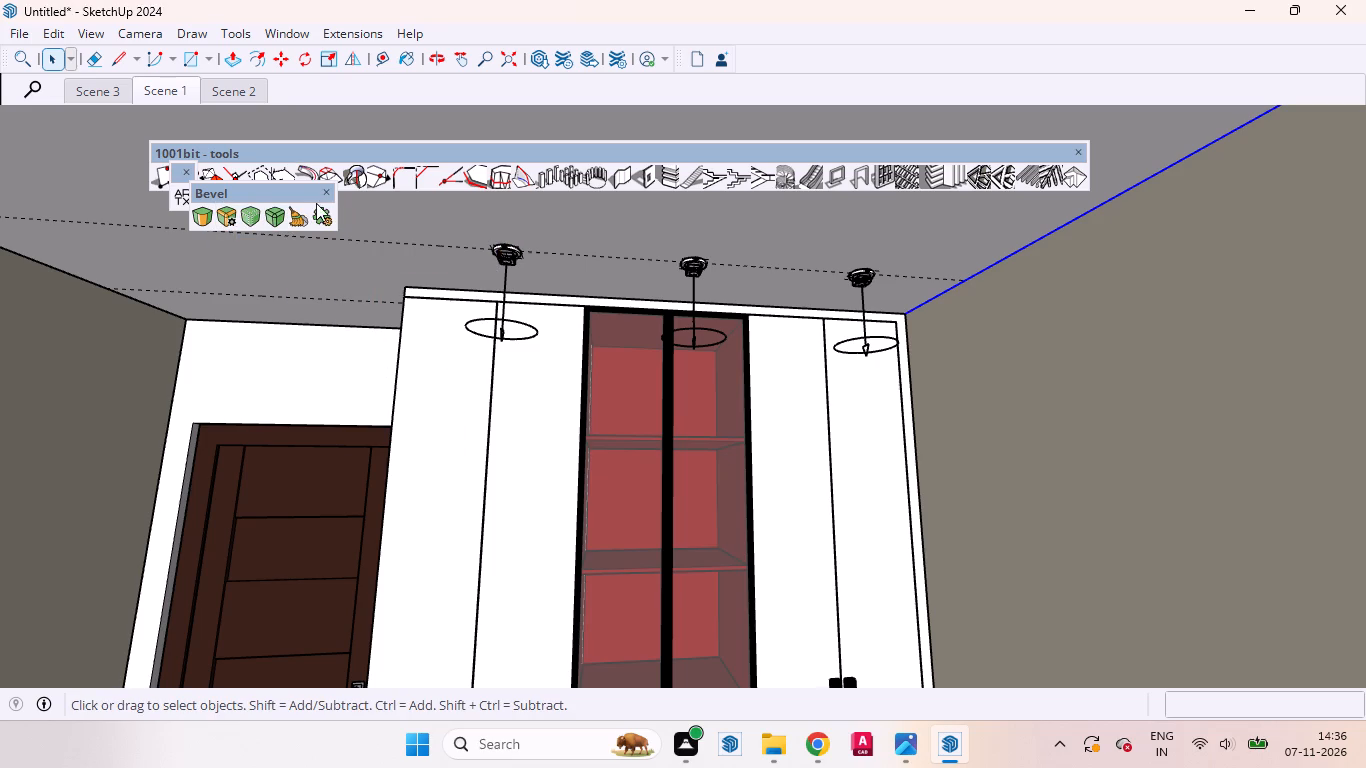
left_click(327, 200)
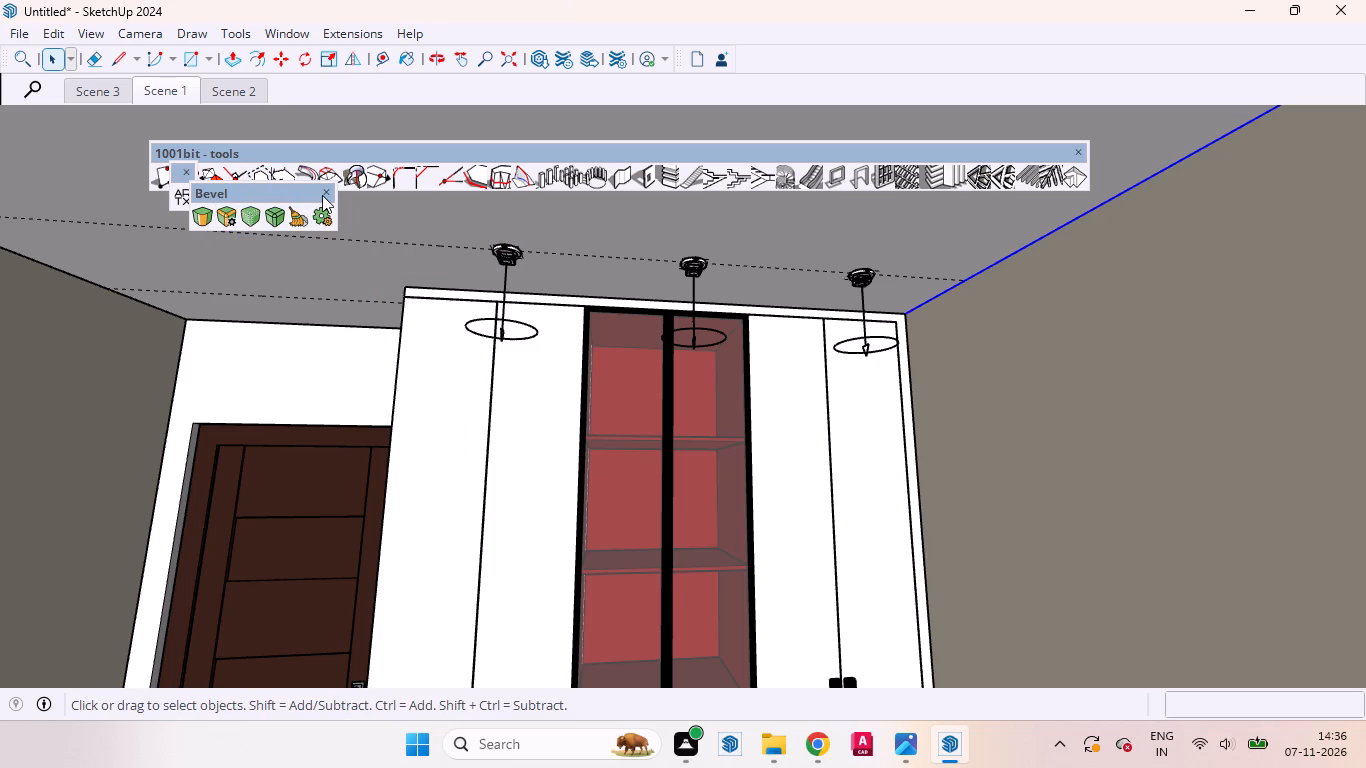
left_click(324, 195)
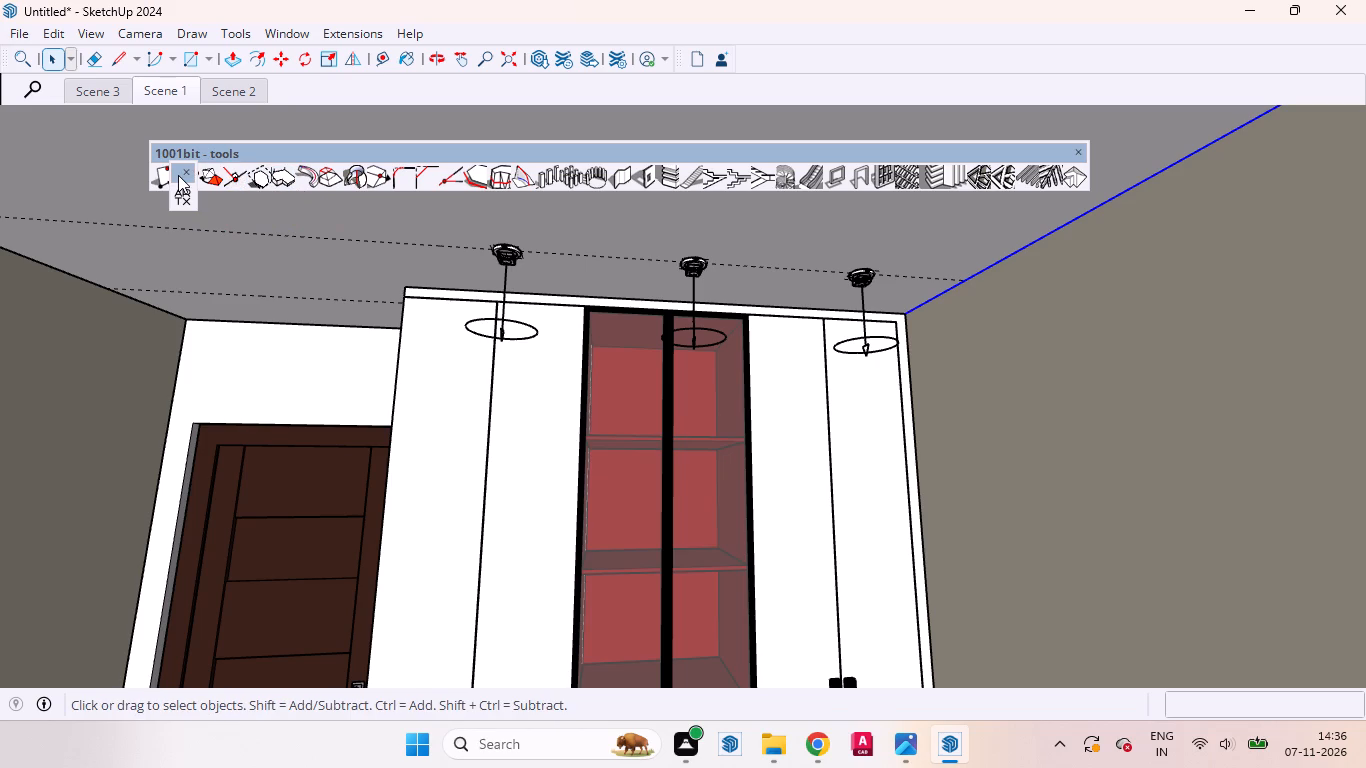
left_click(183, 173)
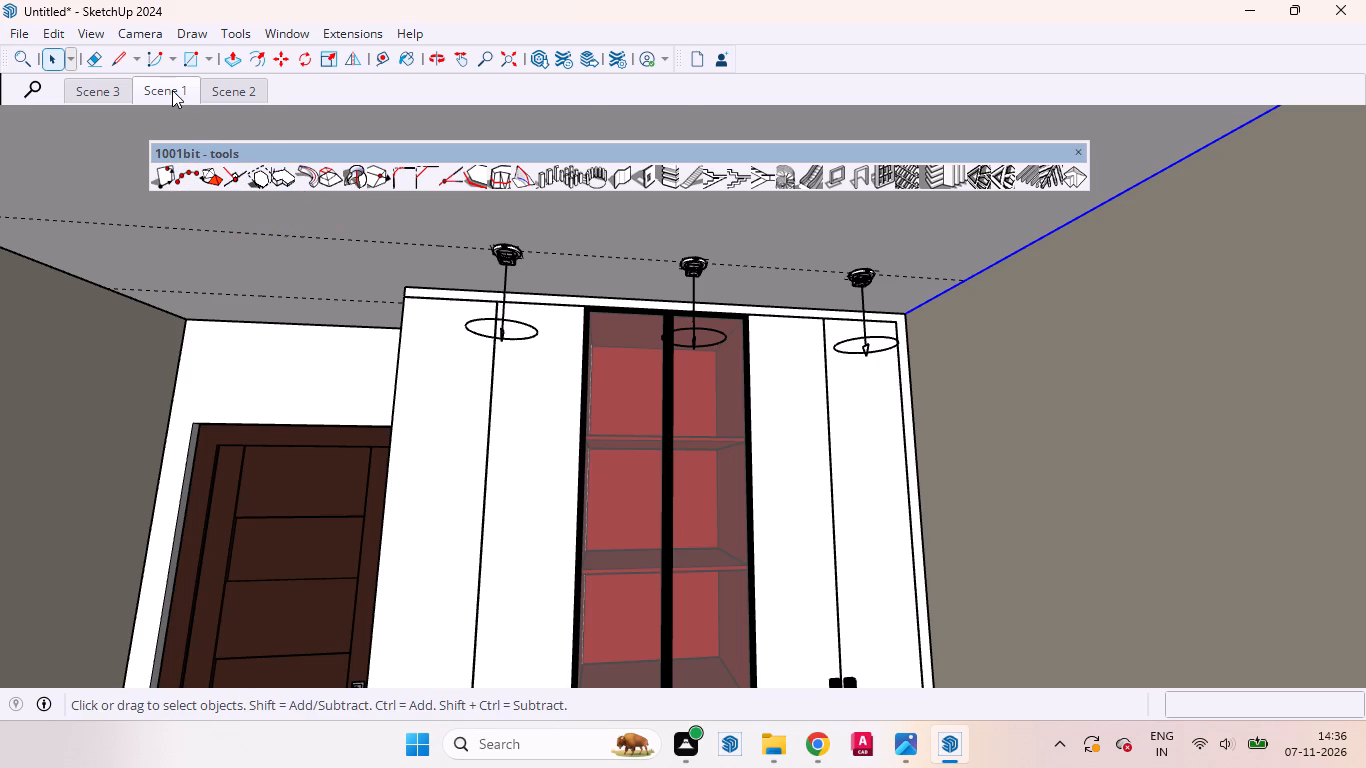
Copy the two ceiling lights nearest the door from above the wardrobe about 5' along the ceiling to in front of the door.
left_click(172, 90)
left_click_drag(510, 153, 534, 166)
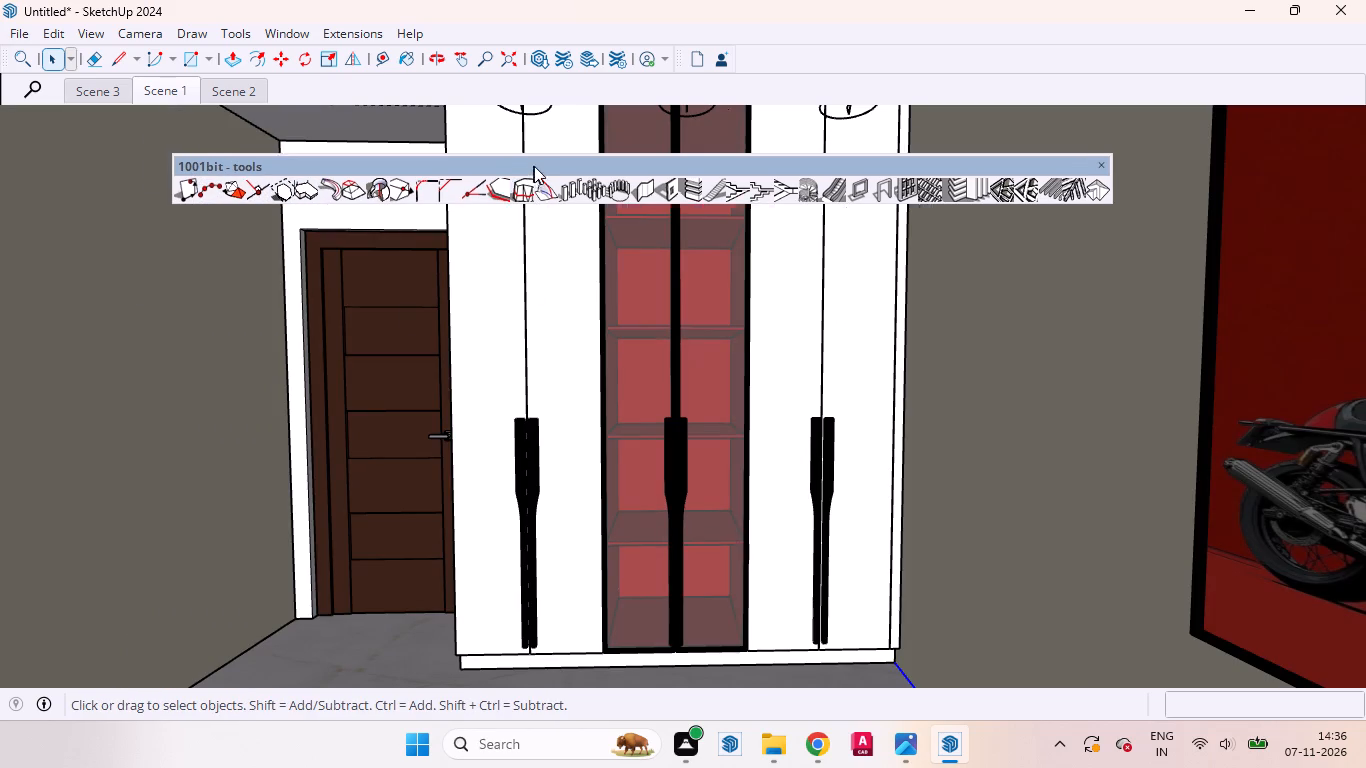
left_click_drag(534, 166, 699, 251)
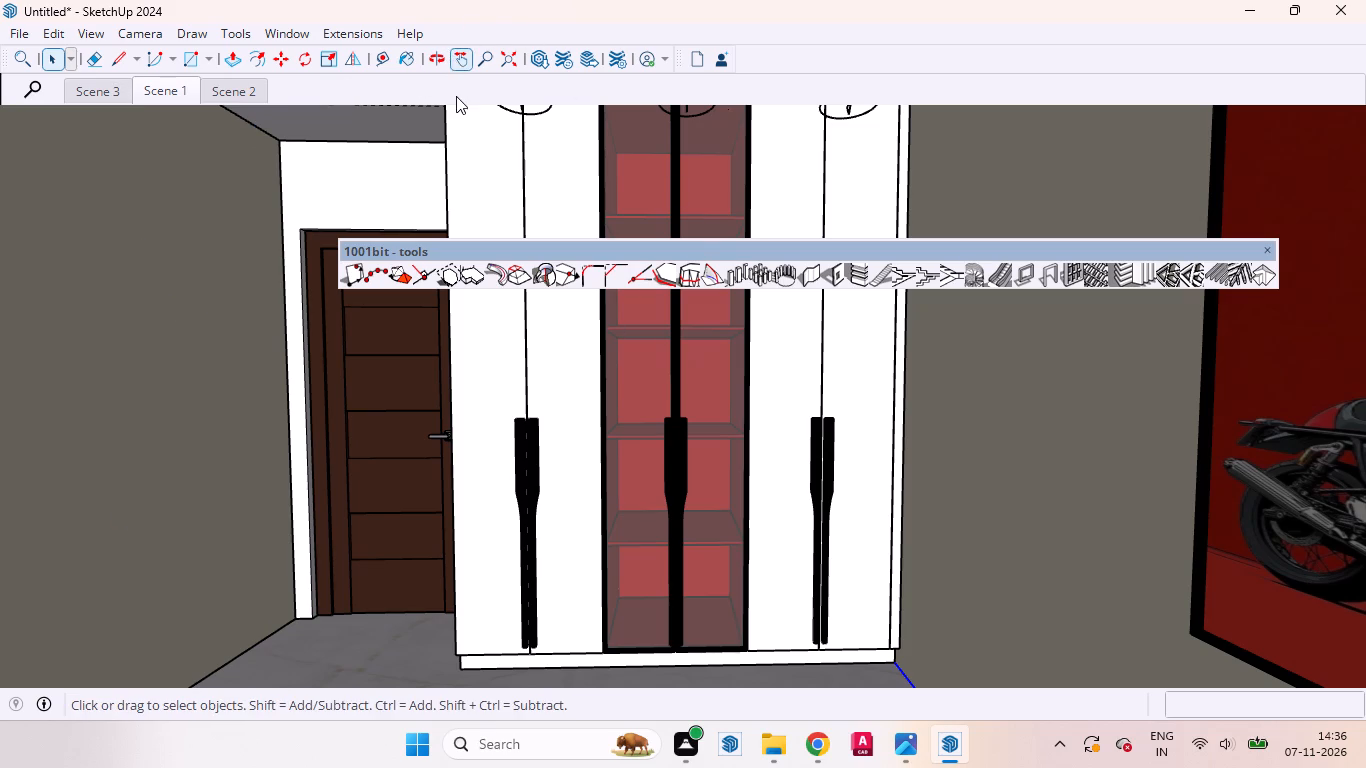
left_click(455, 60)
left_click_drag(474, 126, 487, 208)
key("space")
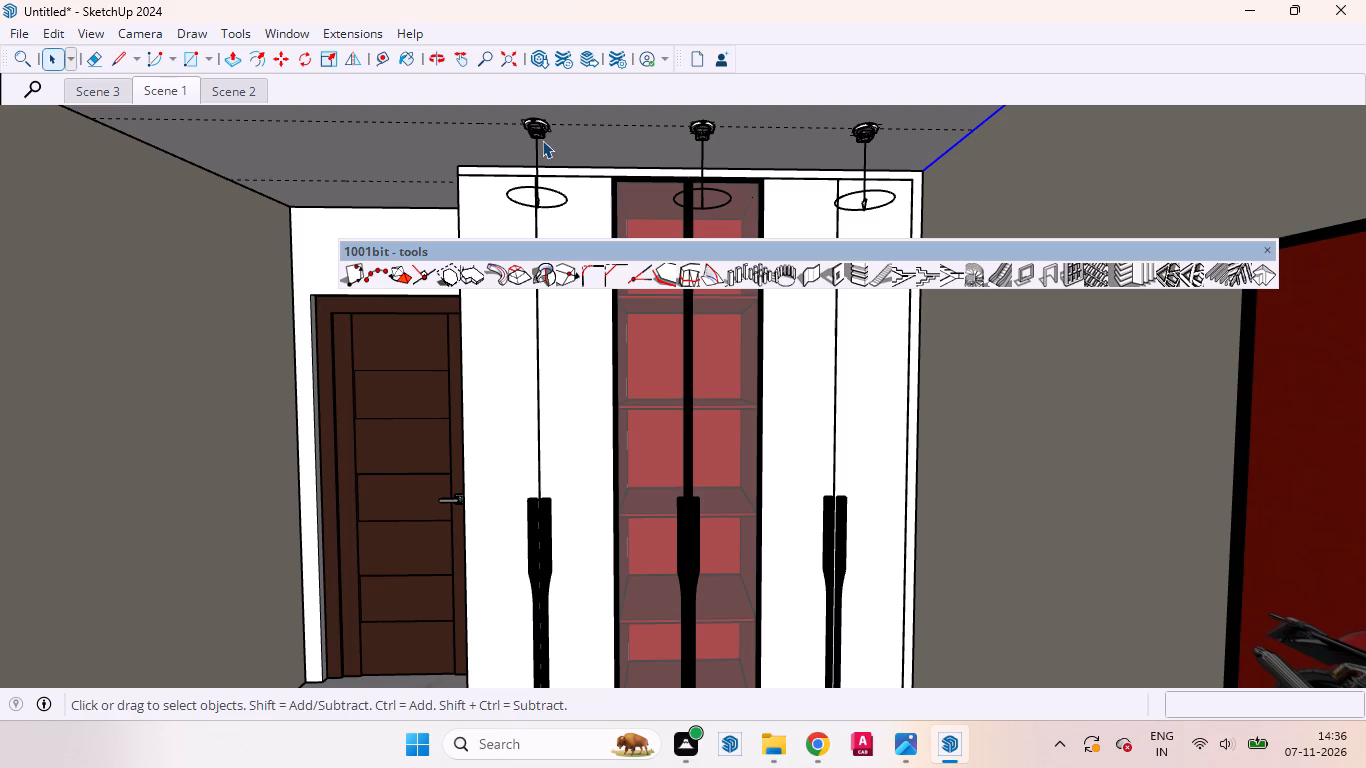
left_click(541, 128)
key("m")
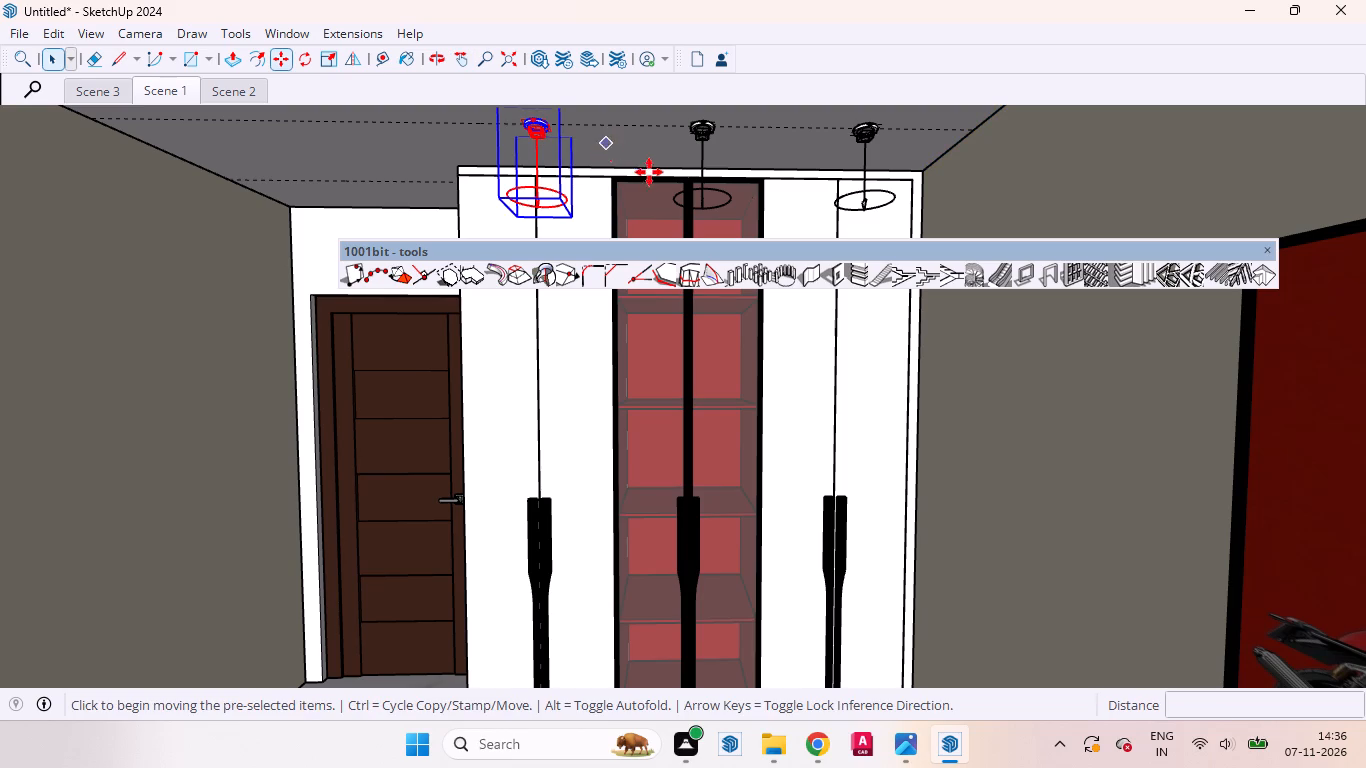
key("space")
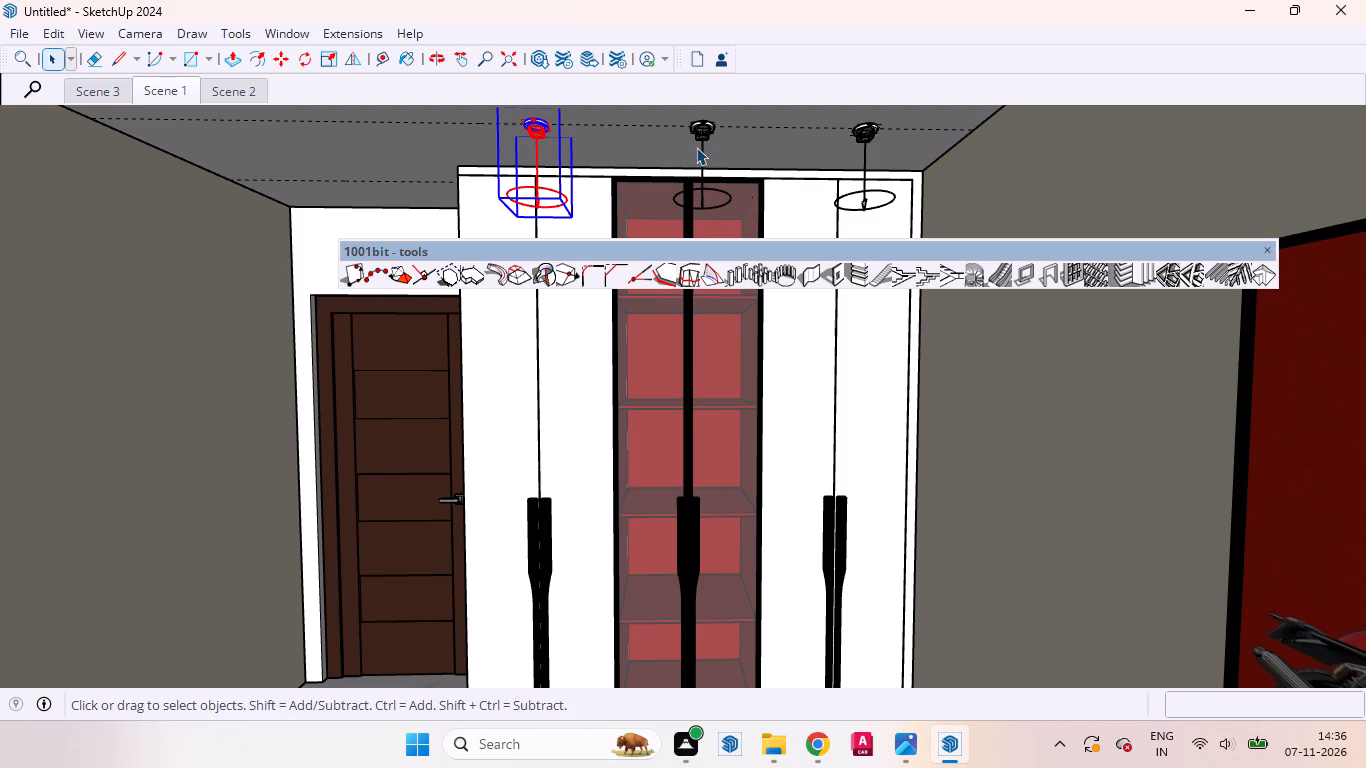
left_click(700, 131, "ctrl")
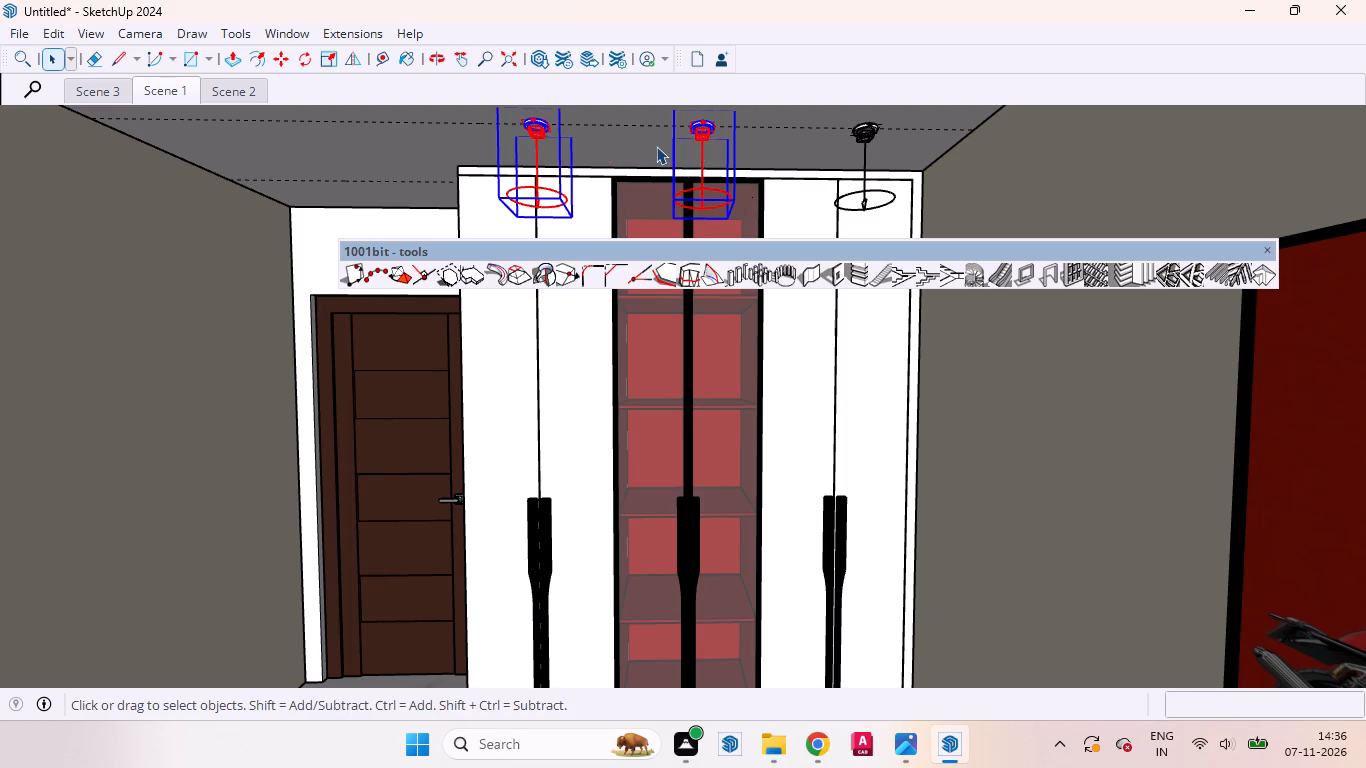
key("m")
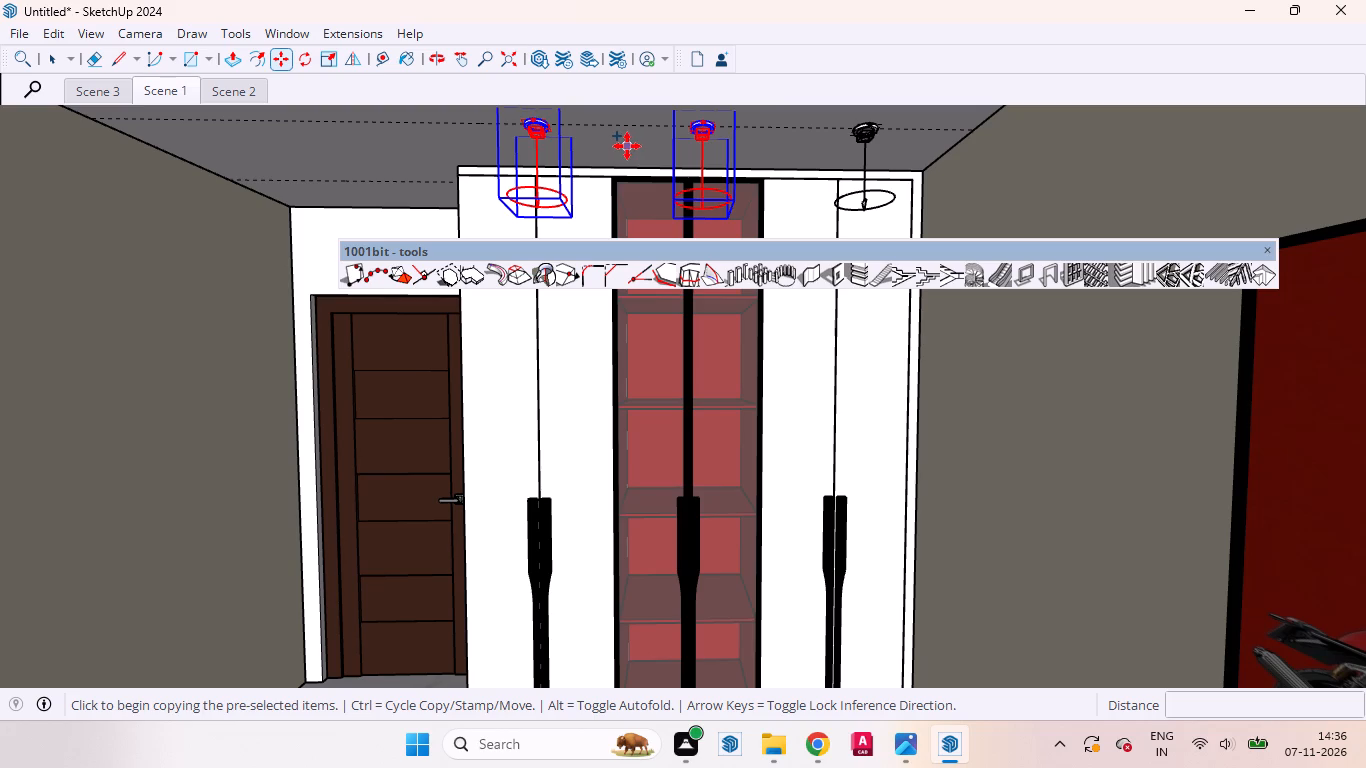
left_click(627, 146)
scroll(376, 191, "up", 10)
scroll(329, 207, "down", 1)
scroll(329, 207, "up", 1)
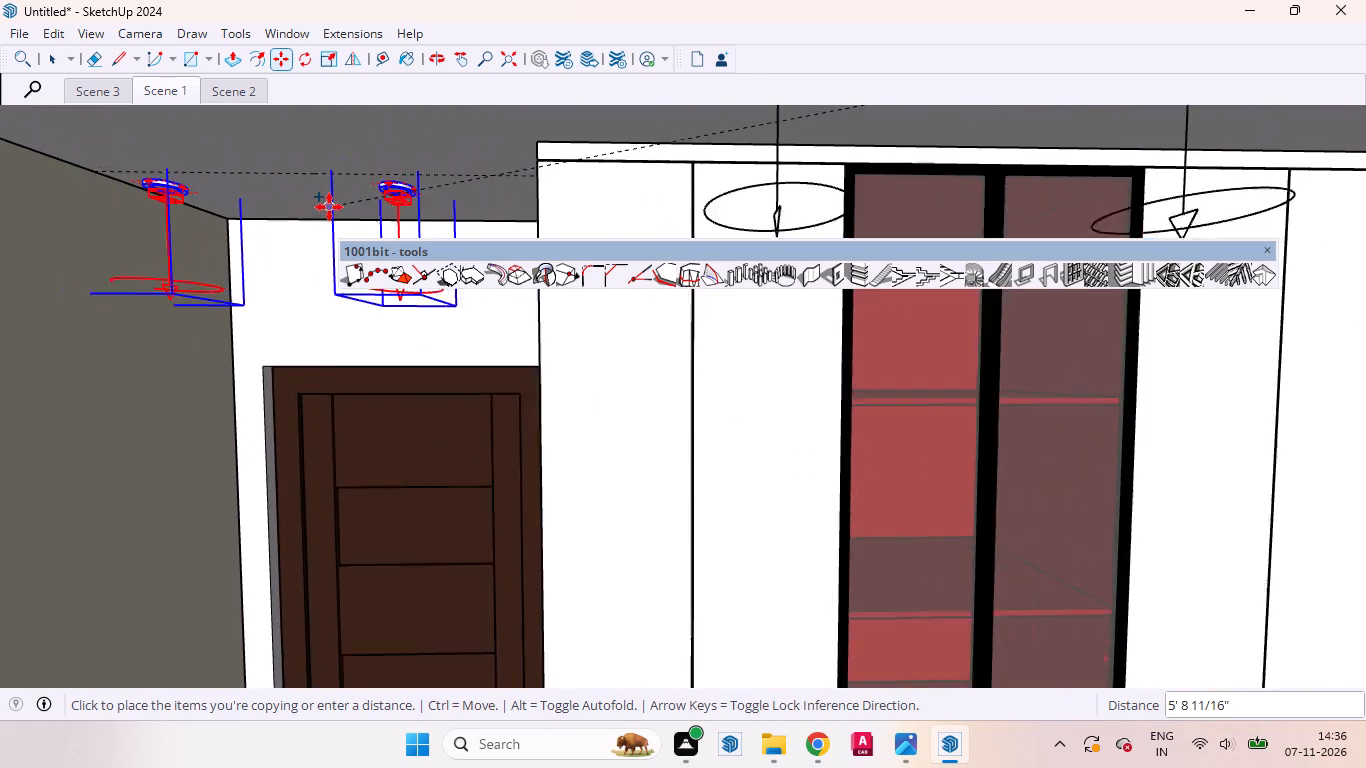
middle_click_drag(345, 213, 460, 160)
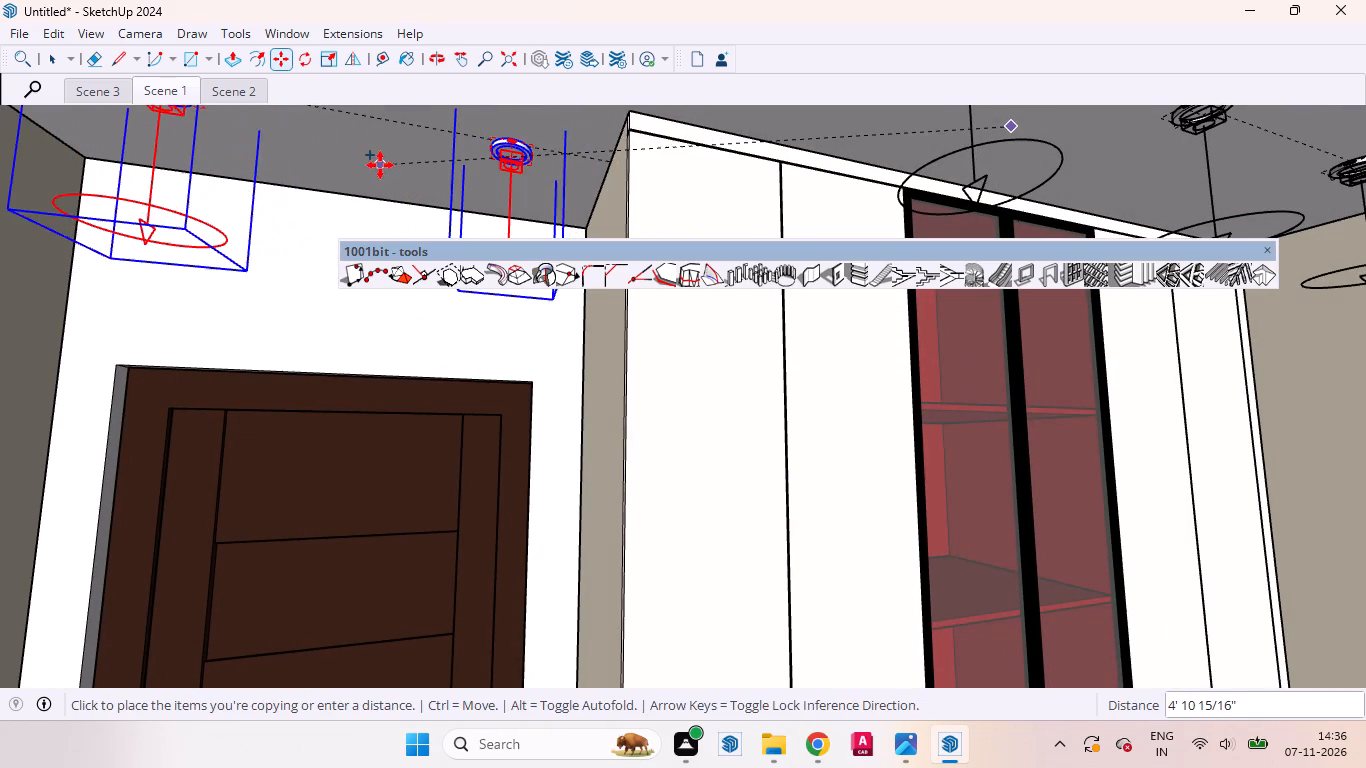
left_click(374, 165)
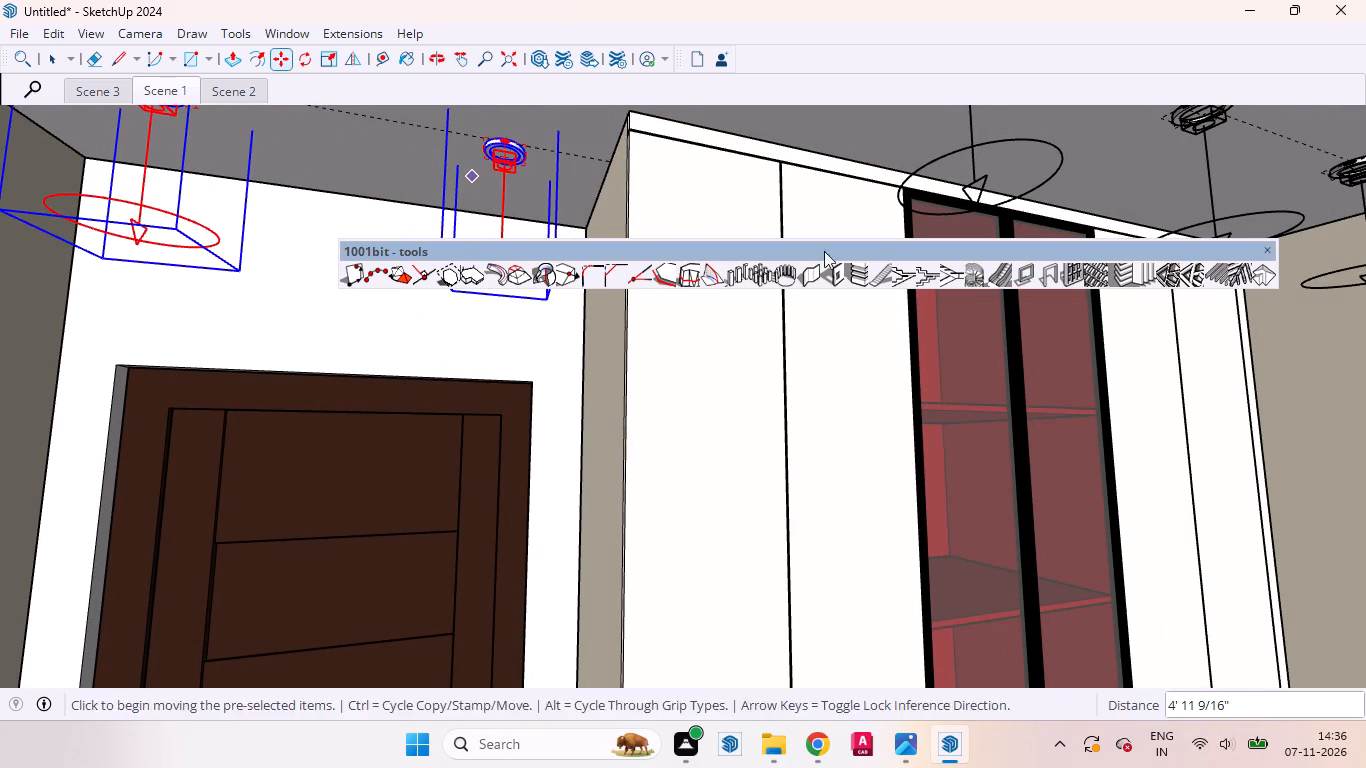
Close the 1001bit toolbar and shift the two copied ceiling lights by the door about 2 1/2" along the ceiling.
left_click(1266, 249)
scroll(522, 297, "down", 4)
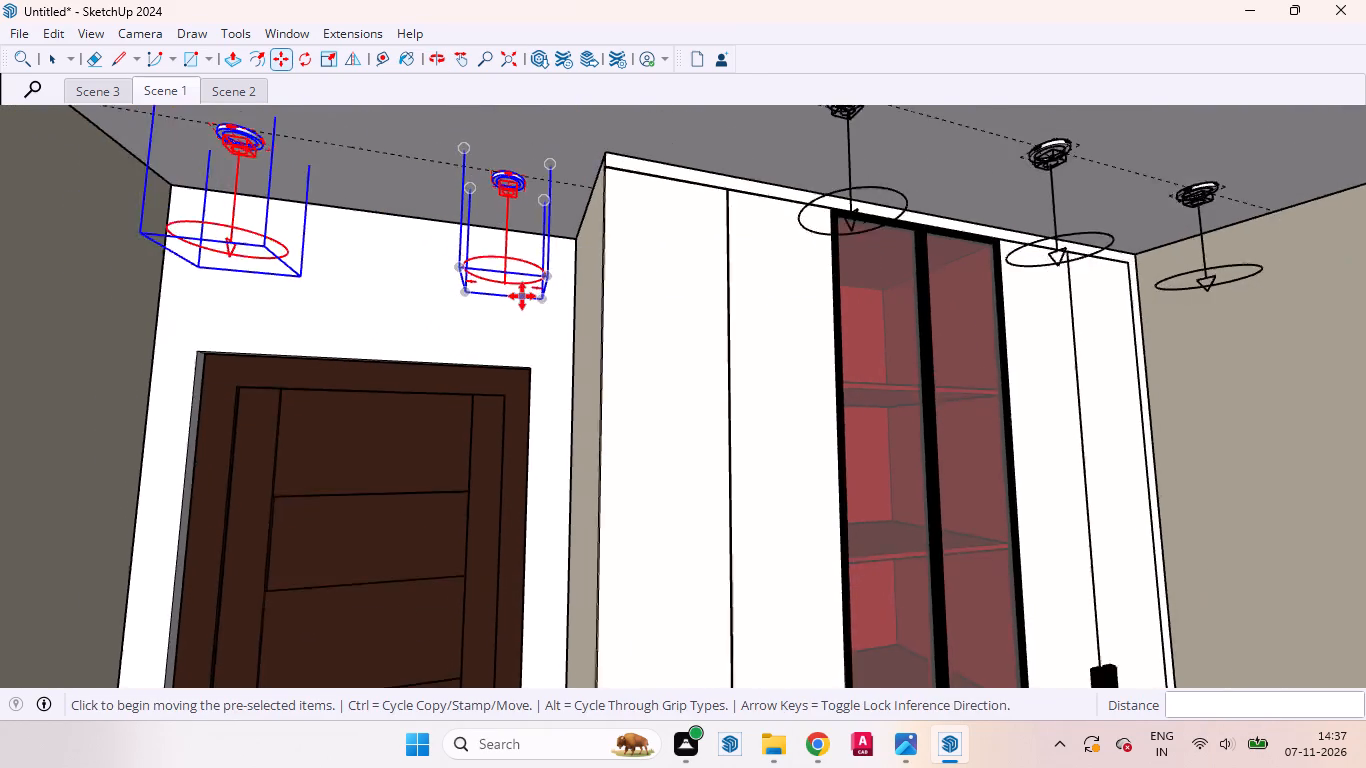
scroll(522, 296, "down", 3)
middle_click_drag(356, 279, 341, 158)
scroll(380, 191, "up", 3)
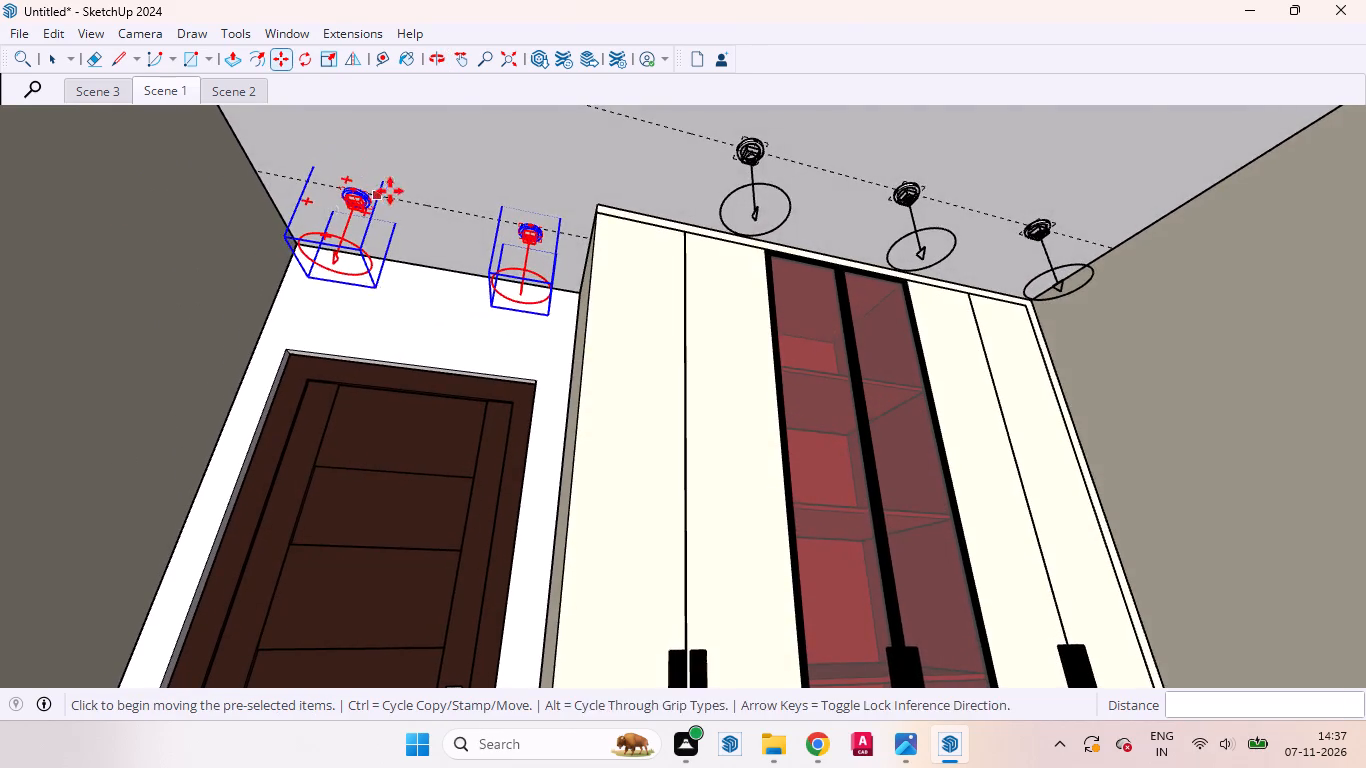
left_click(438, 249)
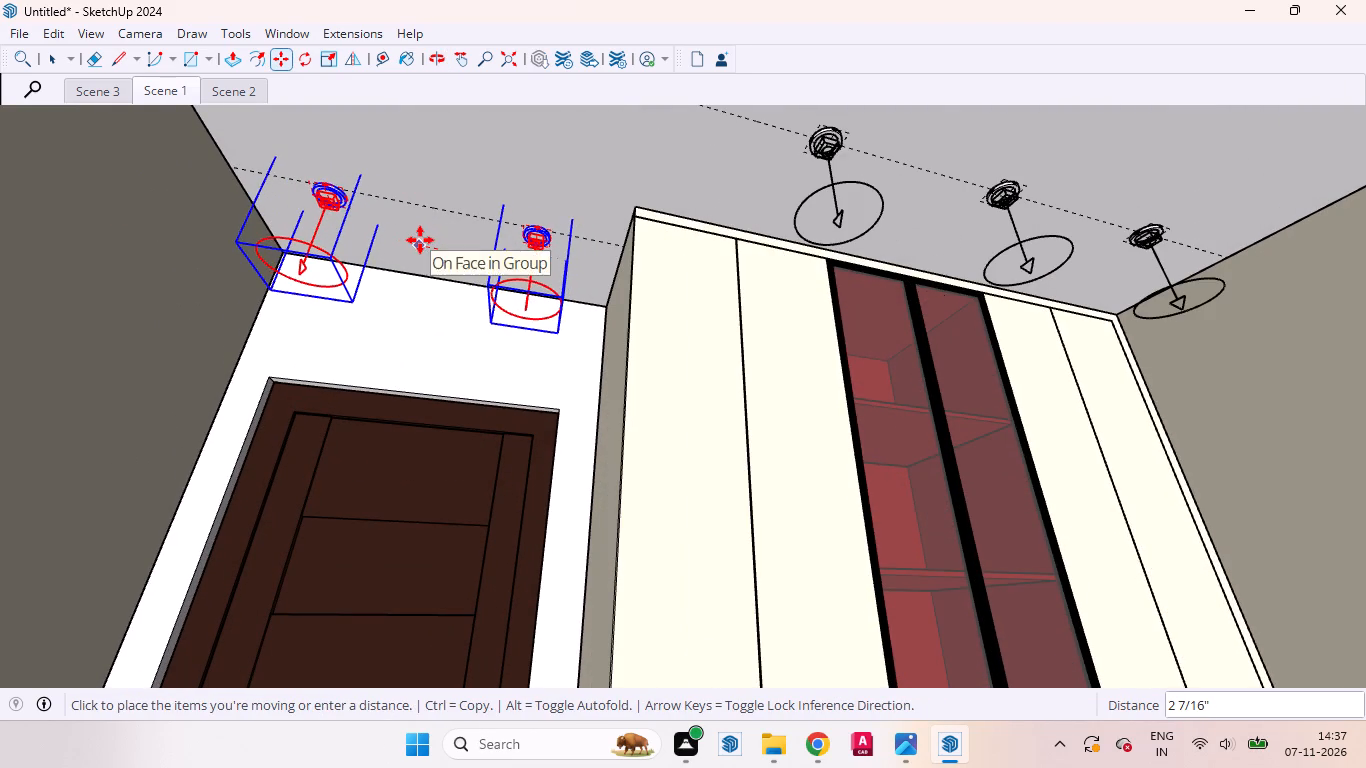
left_click(419, 242)
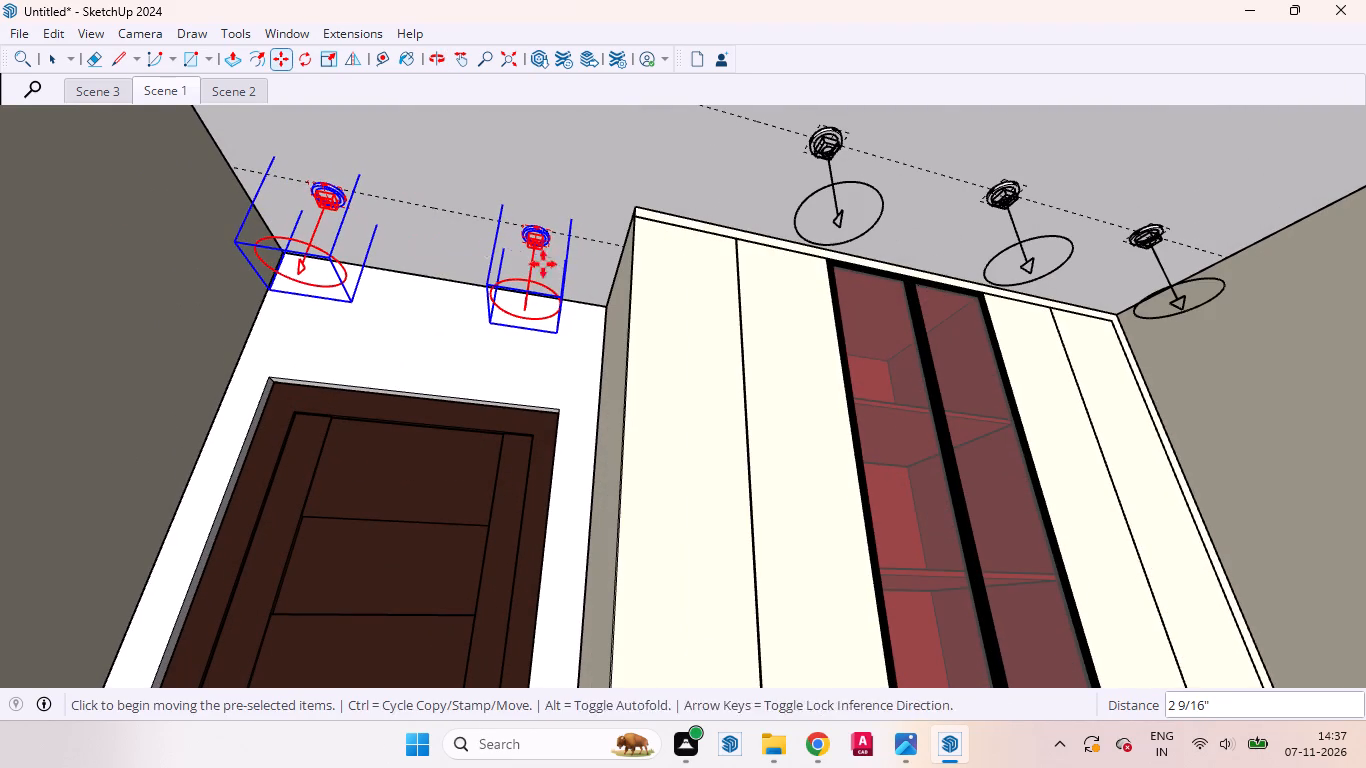
key("space")
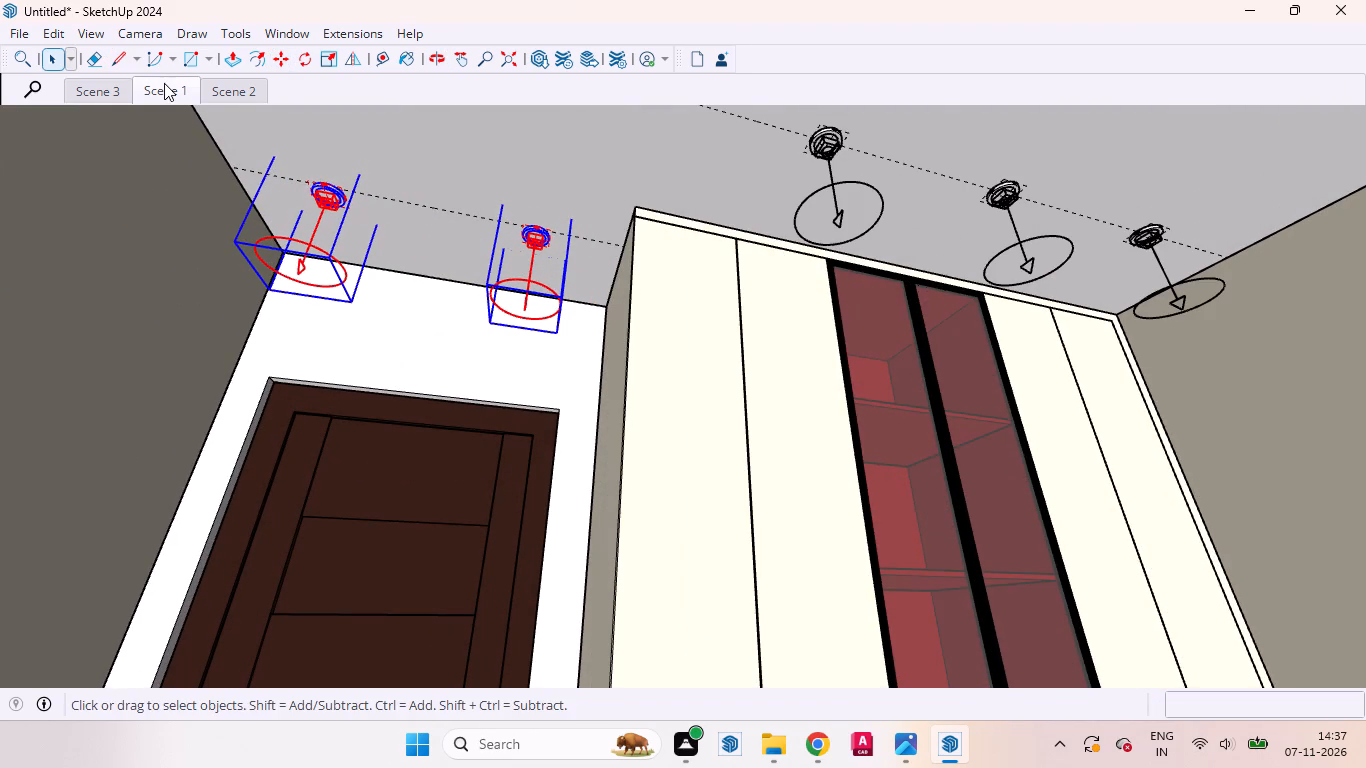
Return to Scene 1, display the V-Ray Utilities toolbar clear of the scene tabs and hide the V-Ray light widgets.
left_click(164, 83)
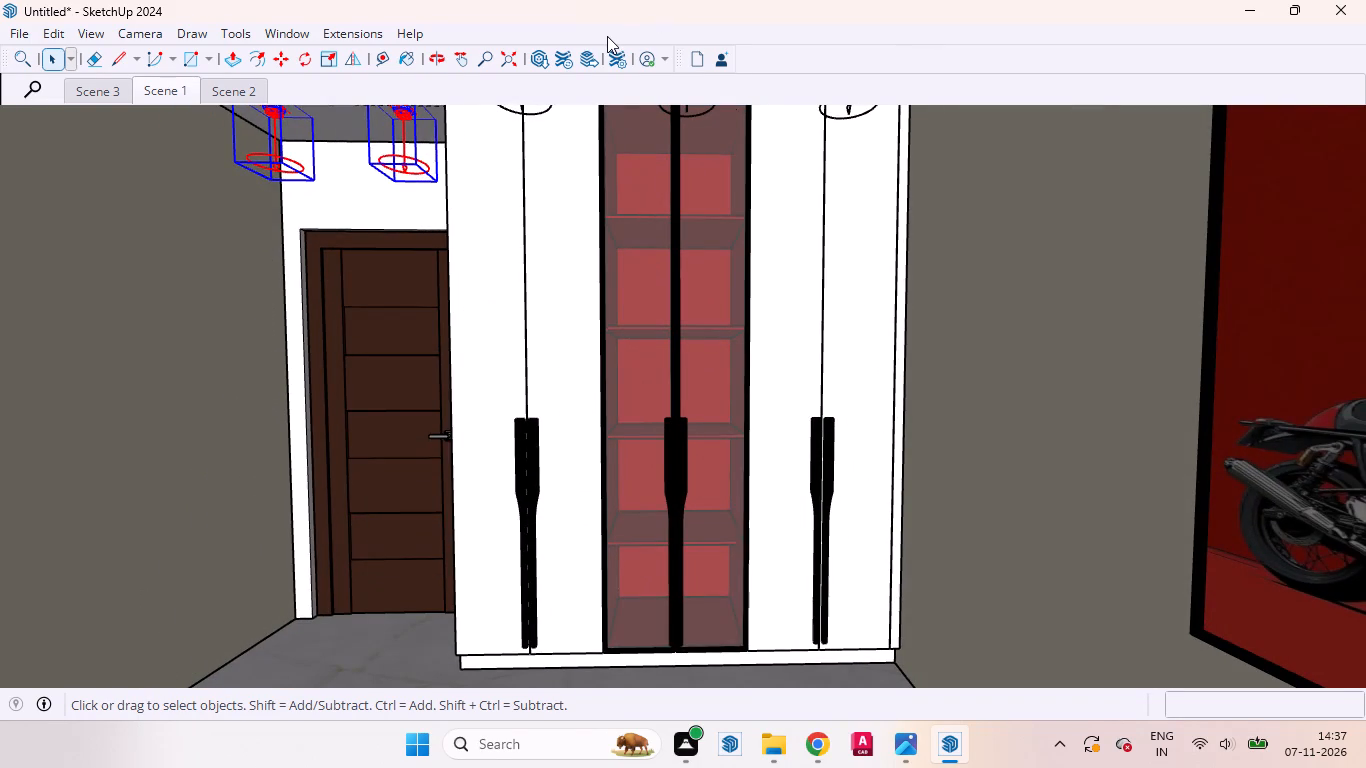
right_click(607, 36)
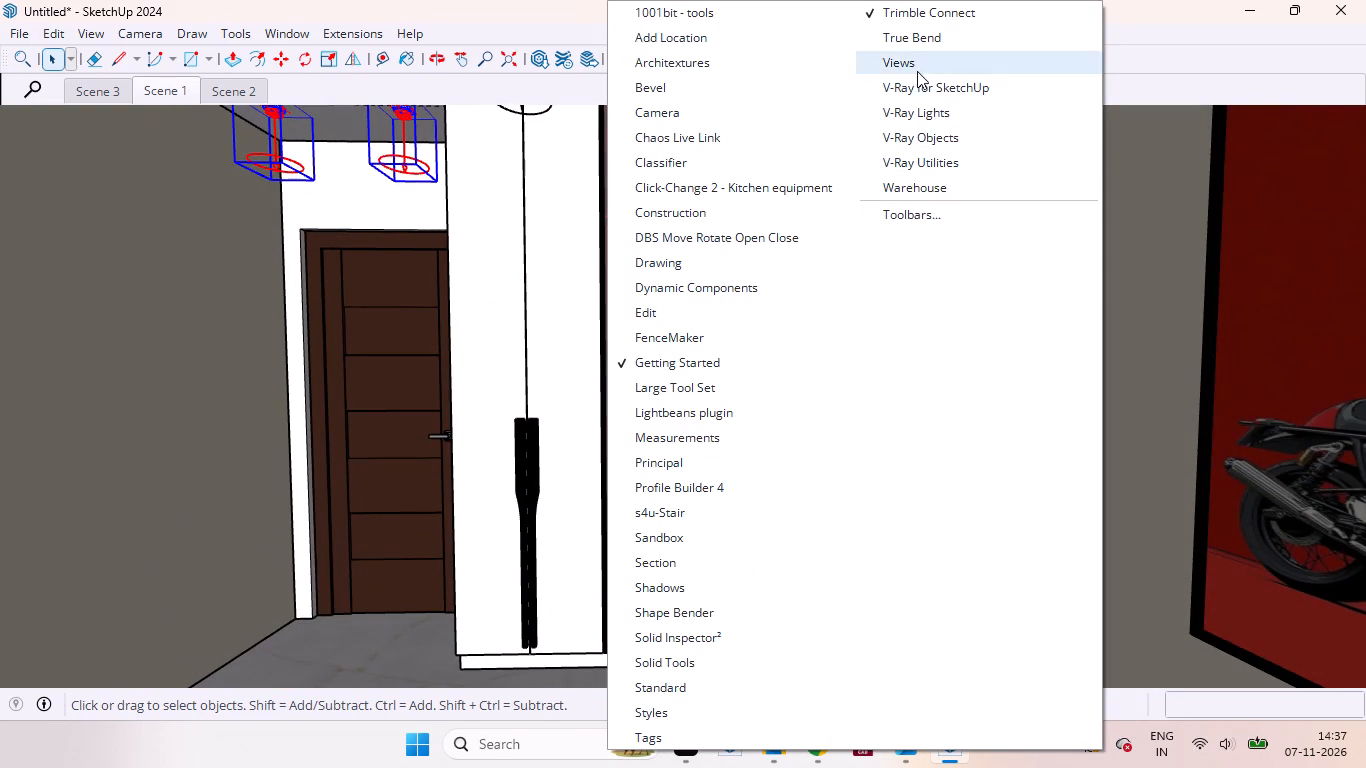
left_click(970, 170)
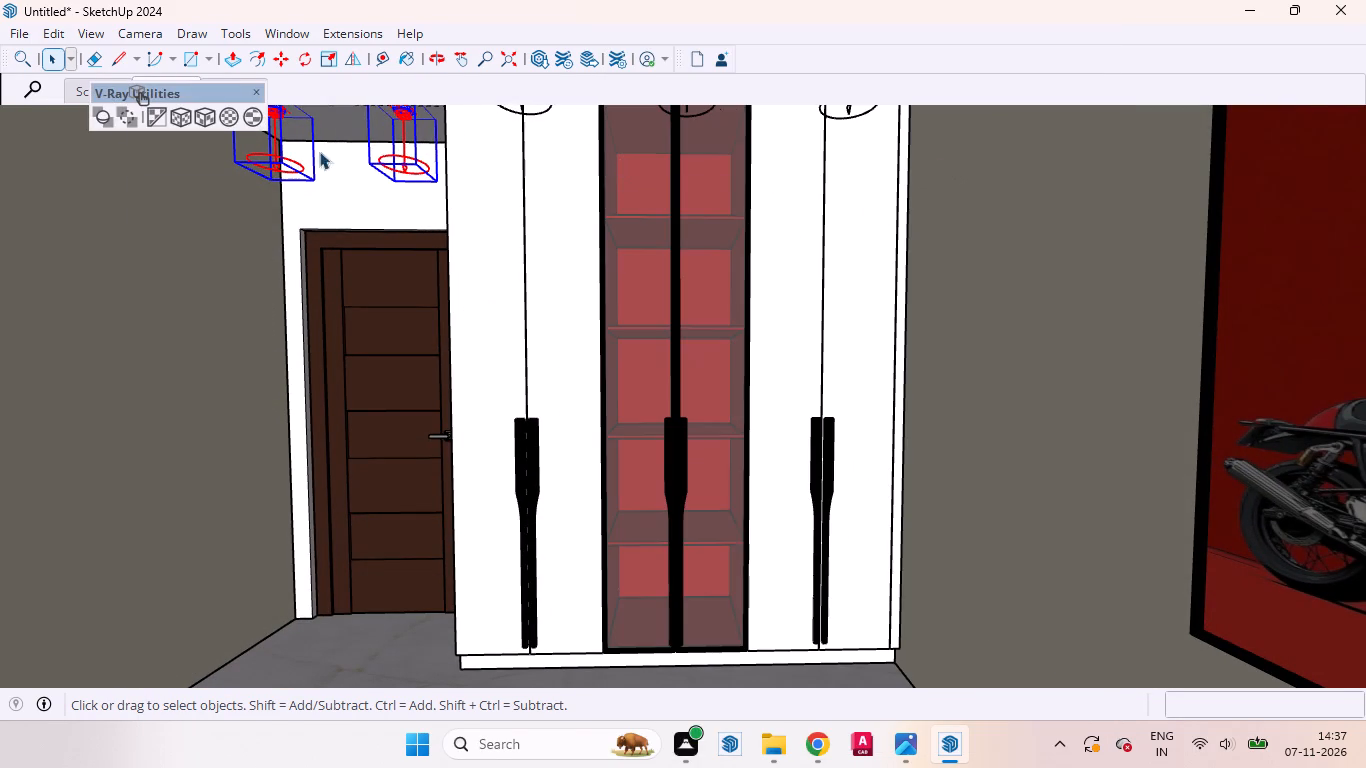
left_click(126, 116)
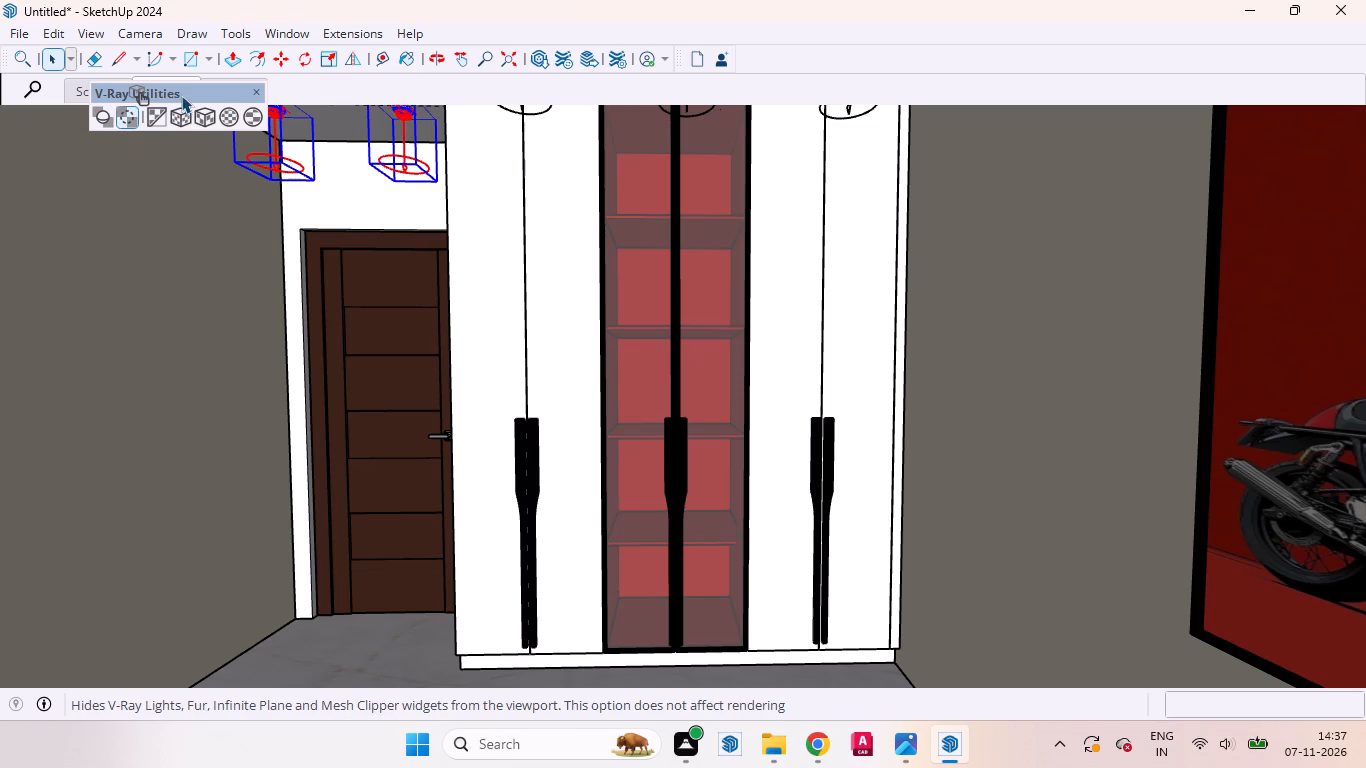
left_click_drag(196, 92, 200, 135)
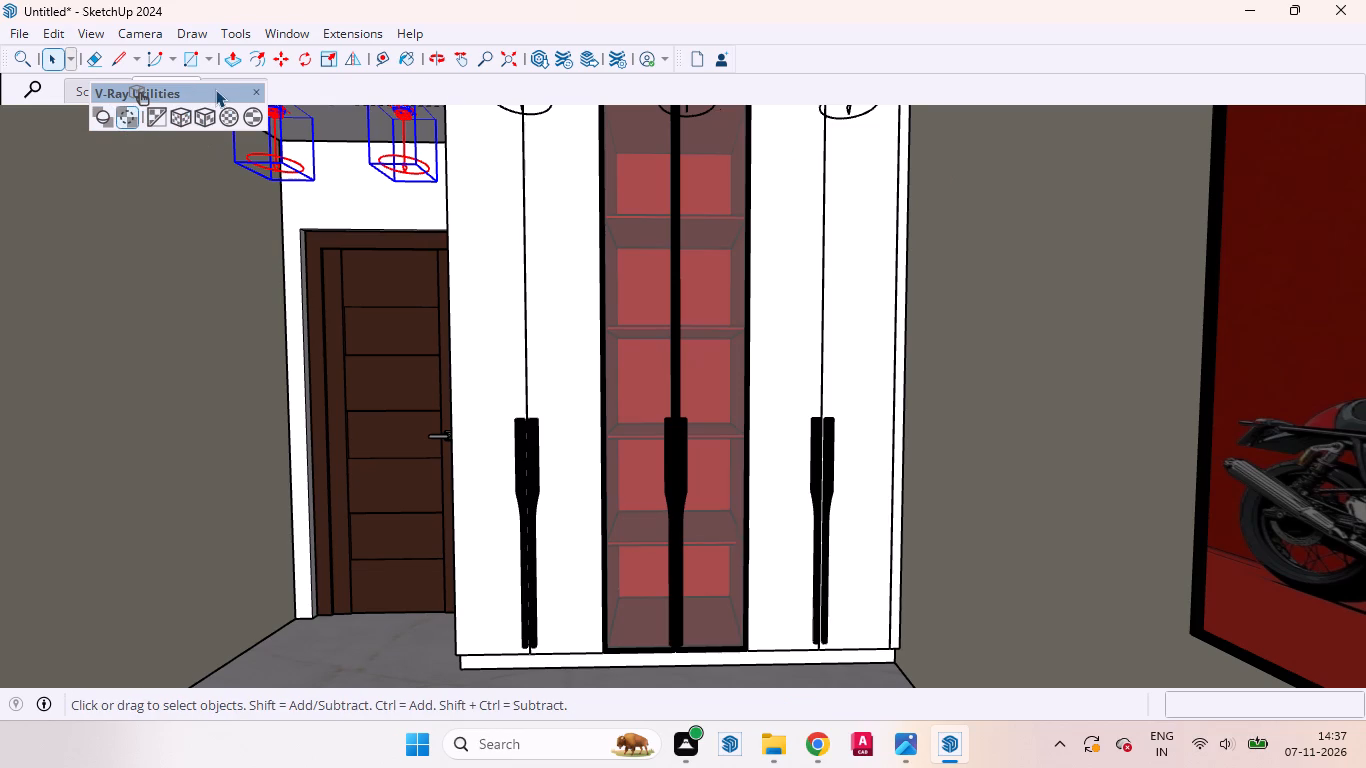
left_click_drag(215, 89, 190, 166)
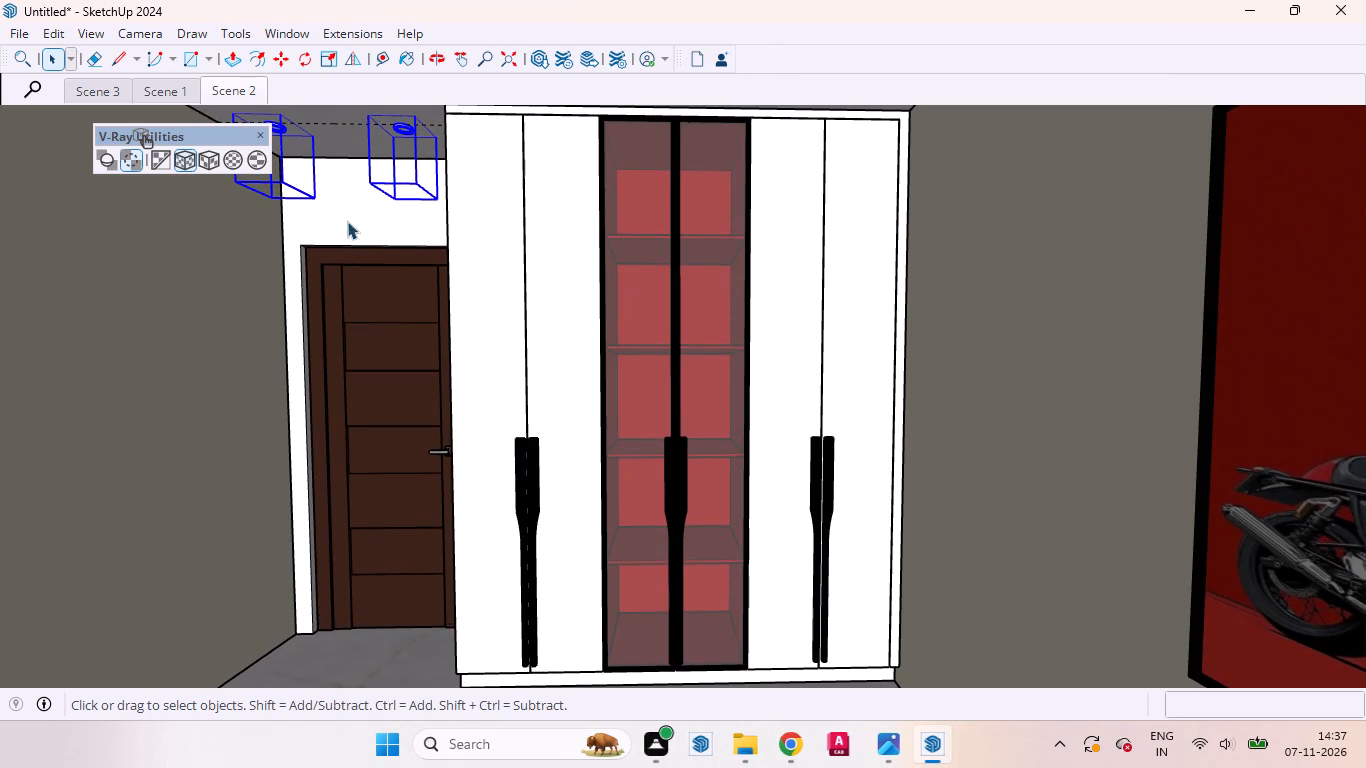
left_click_drag(220, 131, 251, 193)
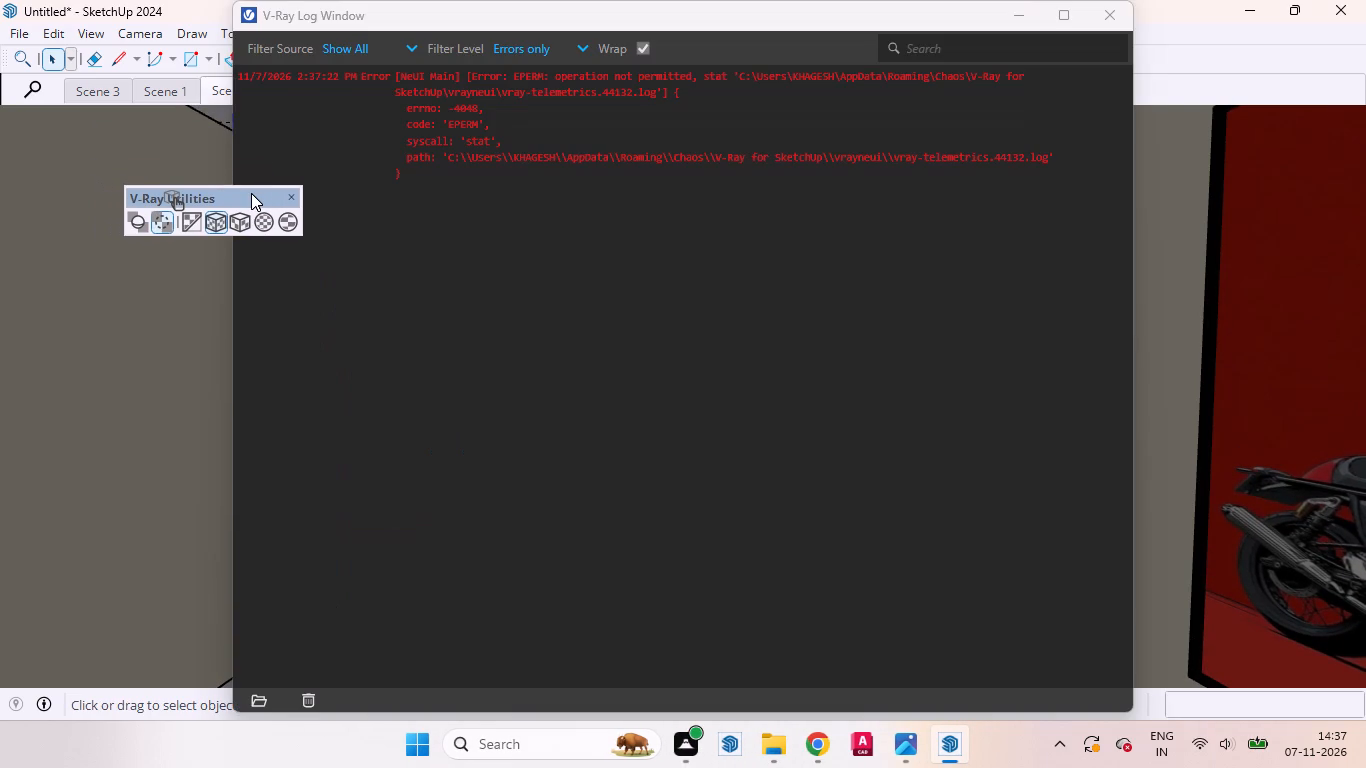
left_click_drag(251, 193, 217, 180)
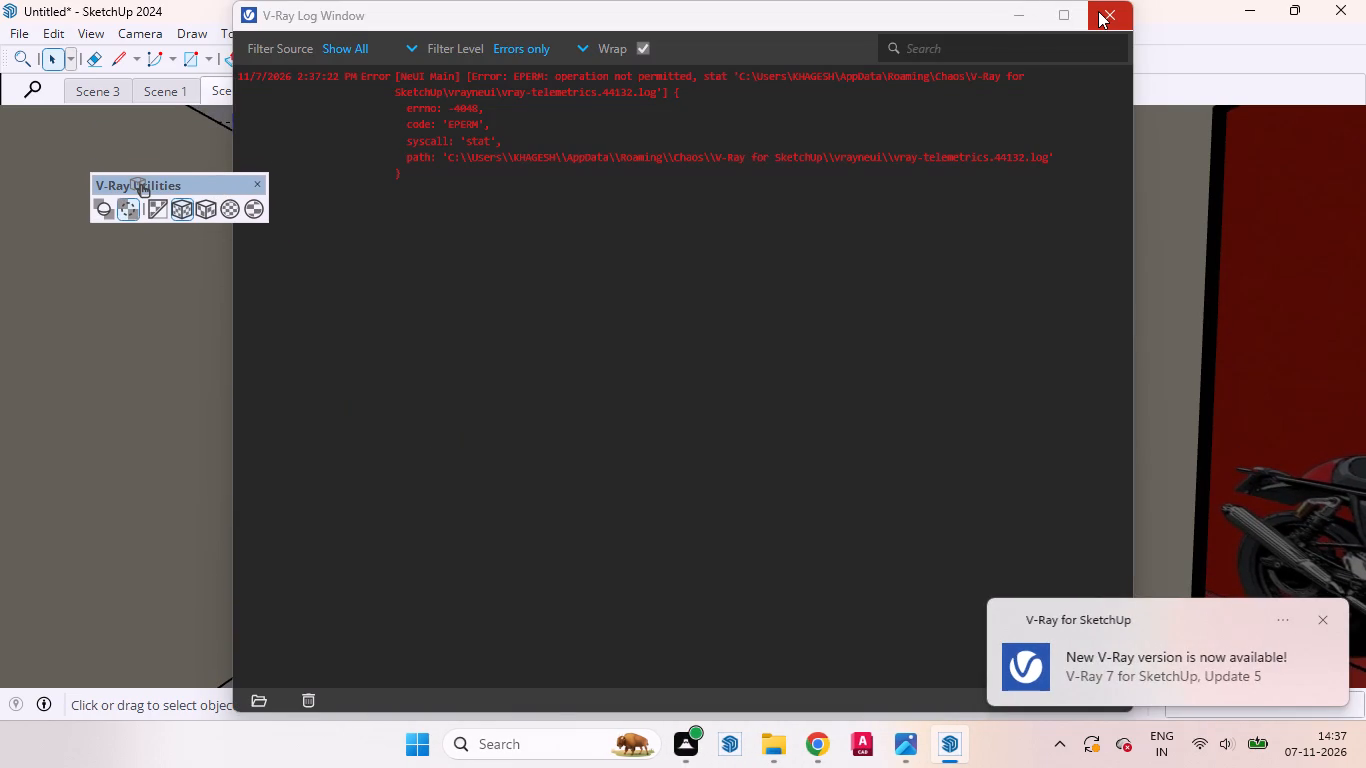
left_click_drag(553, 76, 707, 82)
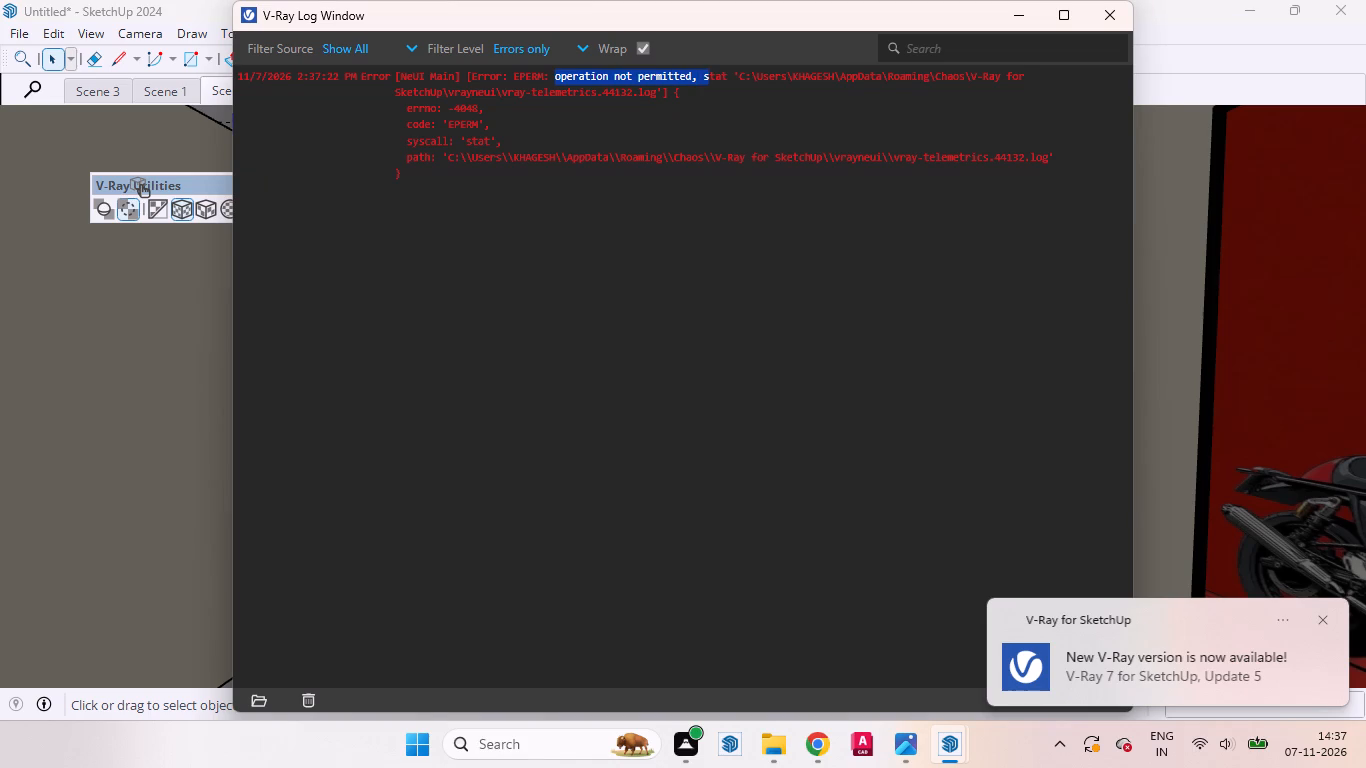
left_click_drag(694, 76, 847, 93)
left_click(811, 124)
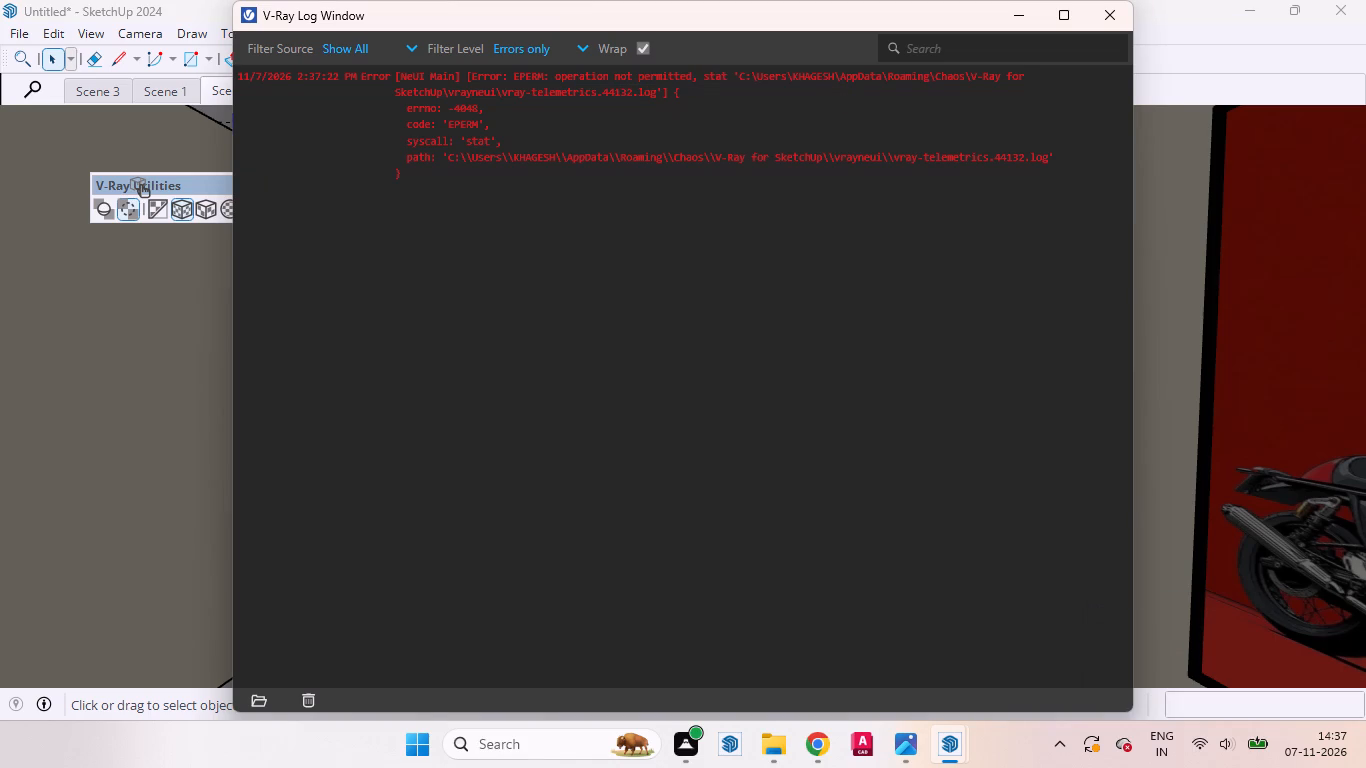
Close the V-Ray log window, clear the selection of the copied ceiling lights, and shift the V-Ray Utilities toolbar within the view.
left_click(1105, 20)
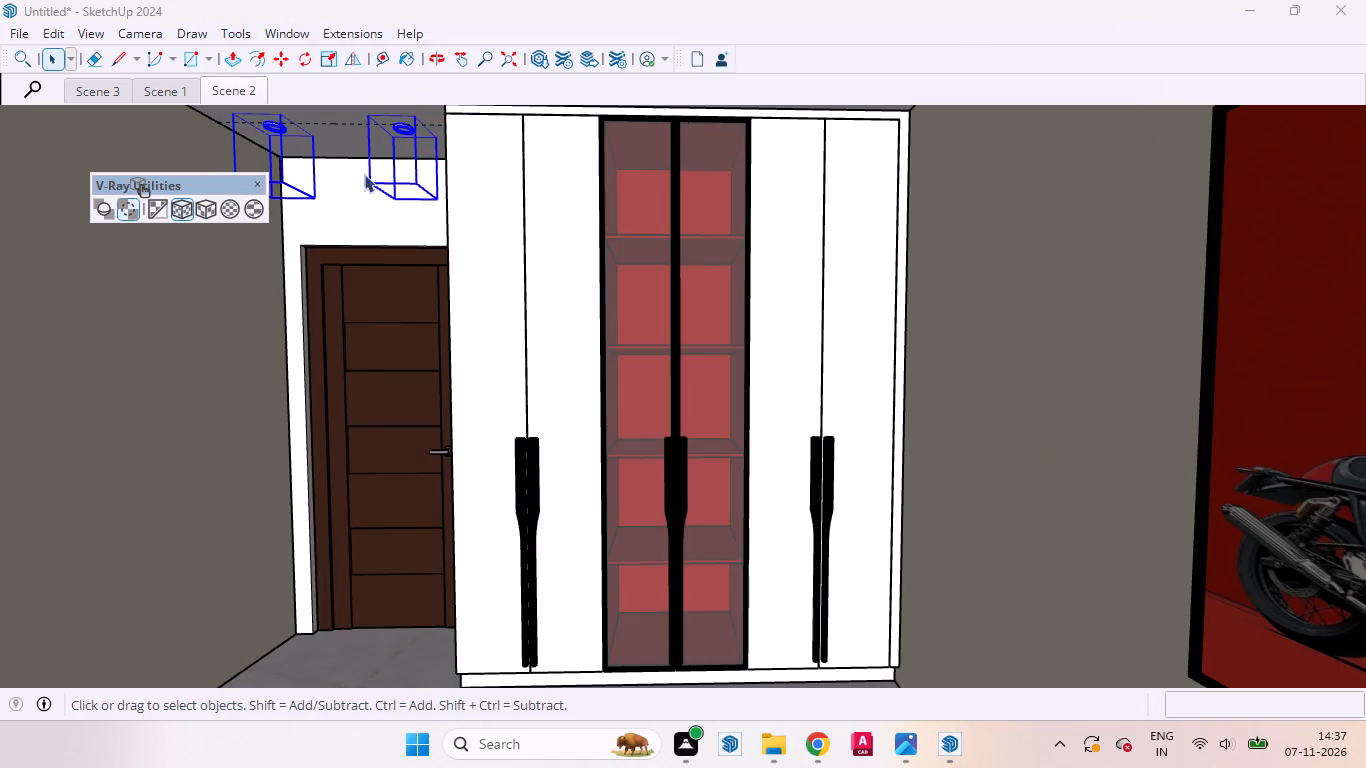
left_click(349, 221)
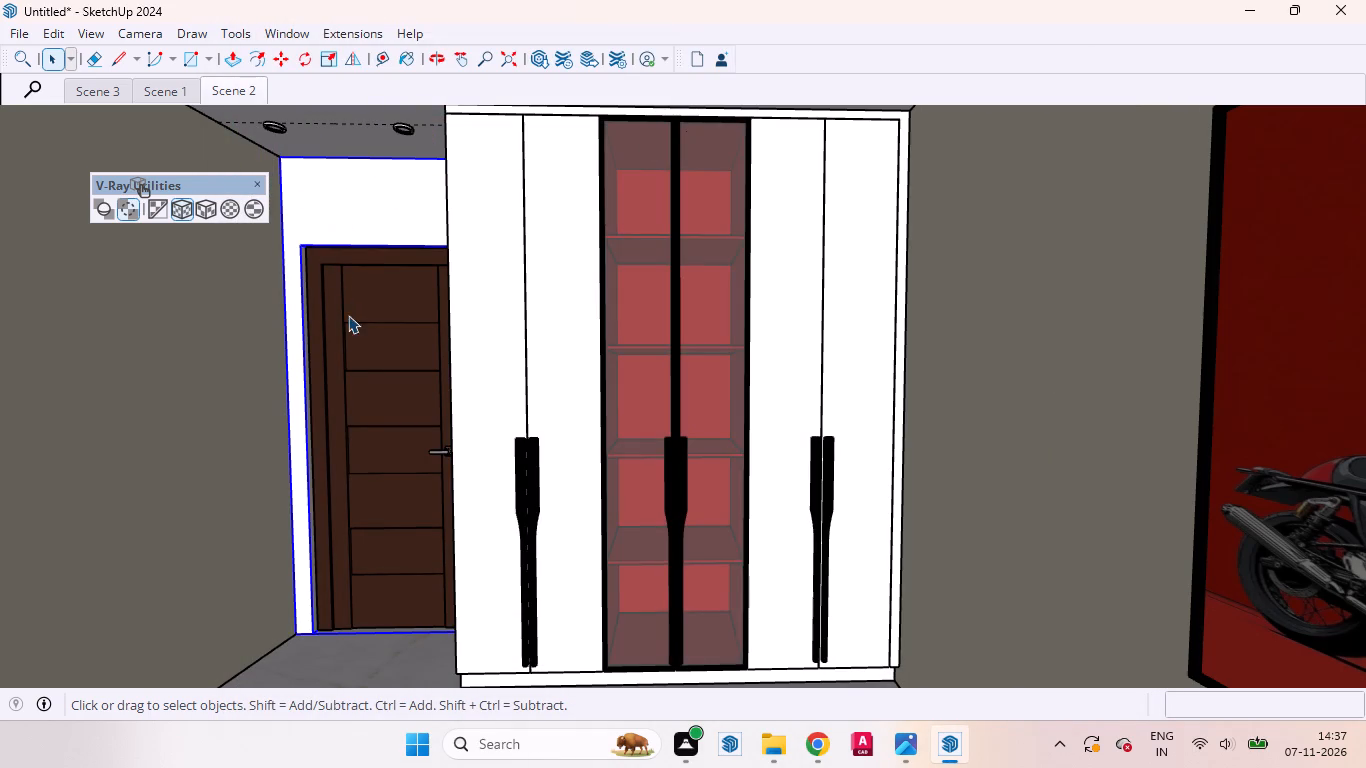
left_click_drag(206, 185, 280, 196)
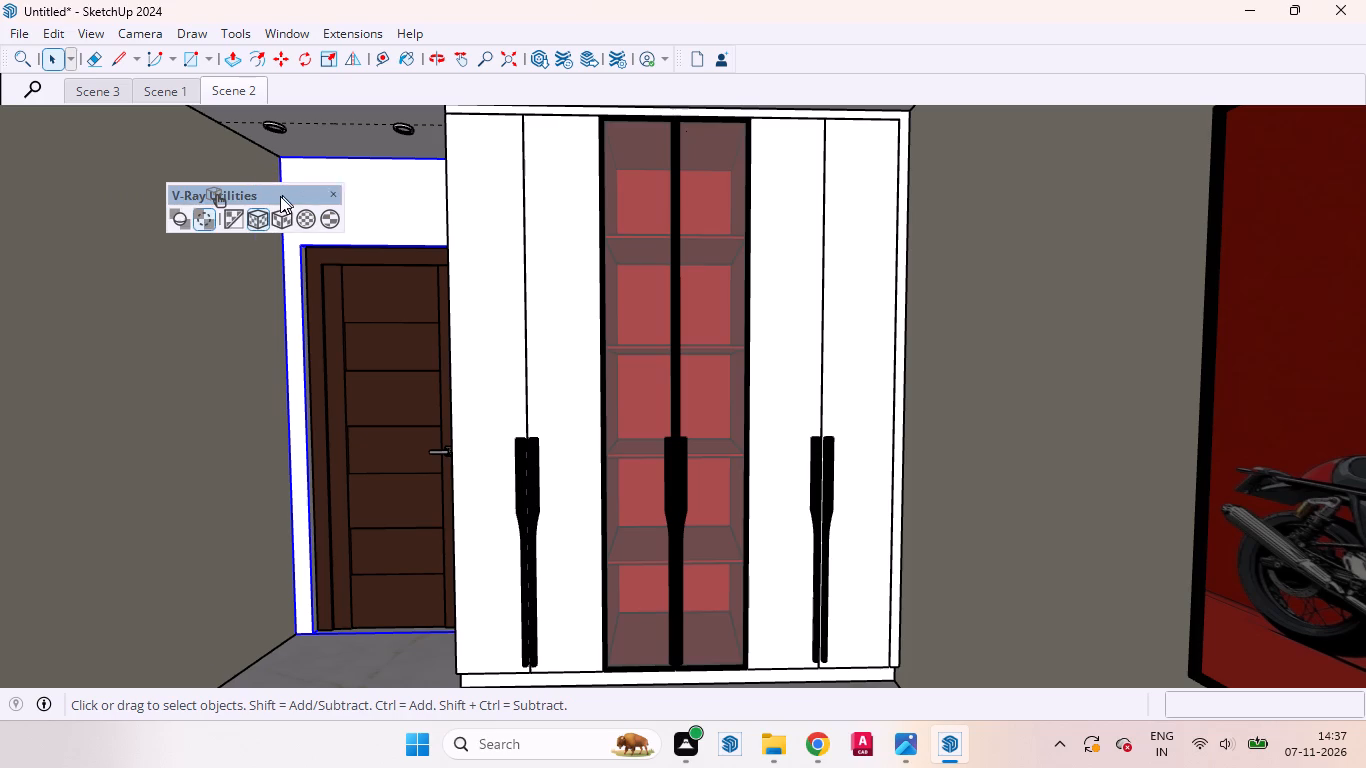
left_click_drag(280, 196, 242, 214)
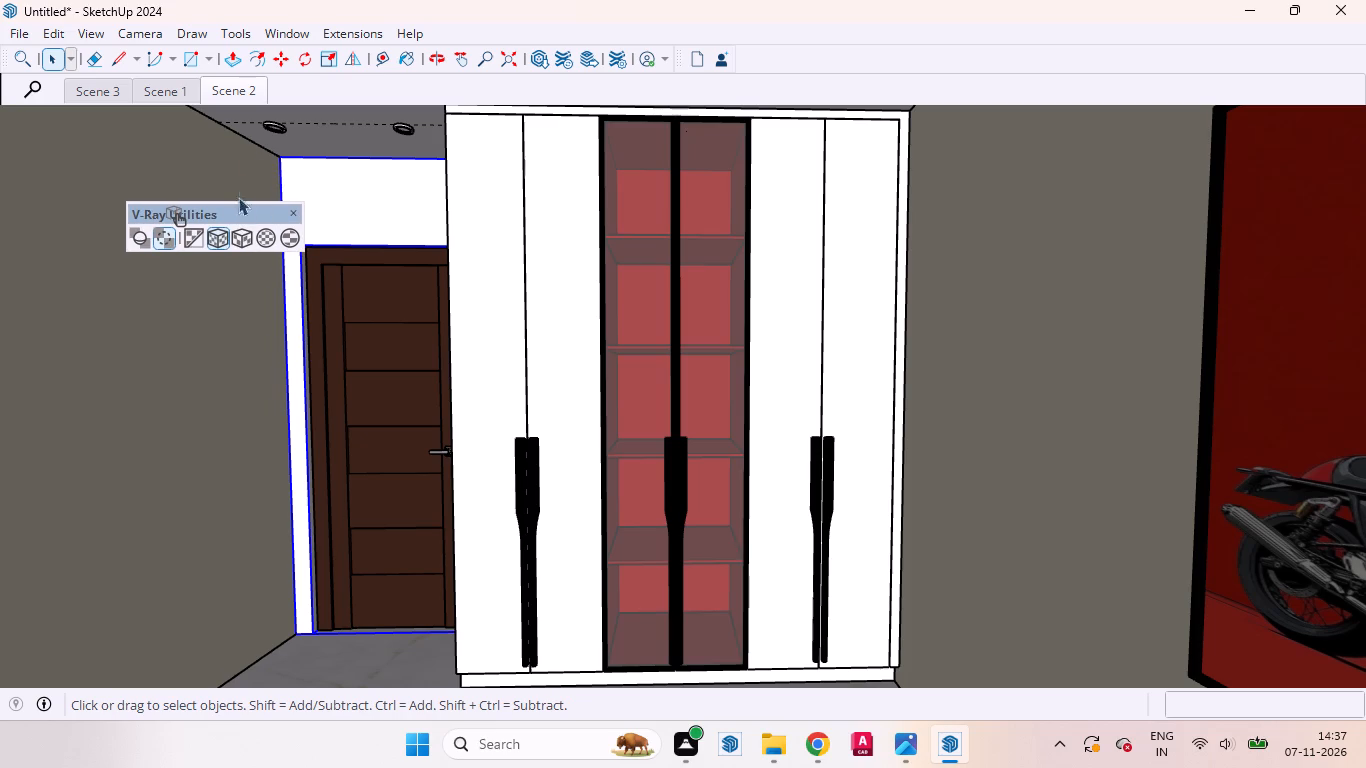
Compare the Scene 1 and Scene 2 views of the wardrobe and door, keeping the V-Ray Utilities toolbar clear of the ceiling lights.
left_click(236, 90)
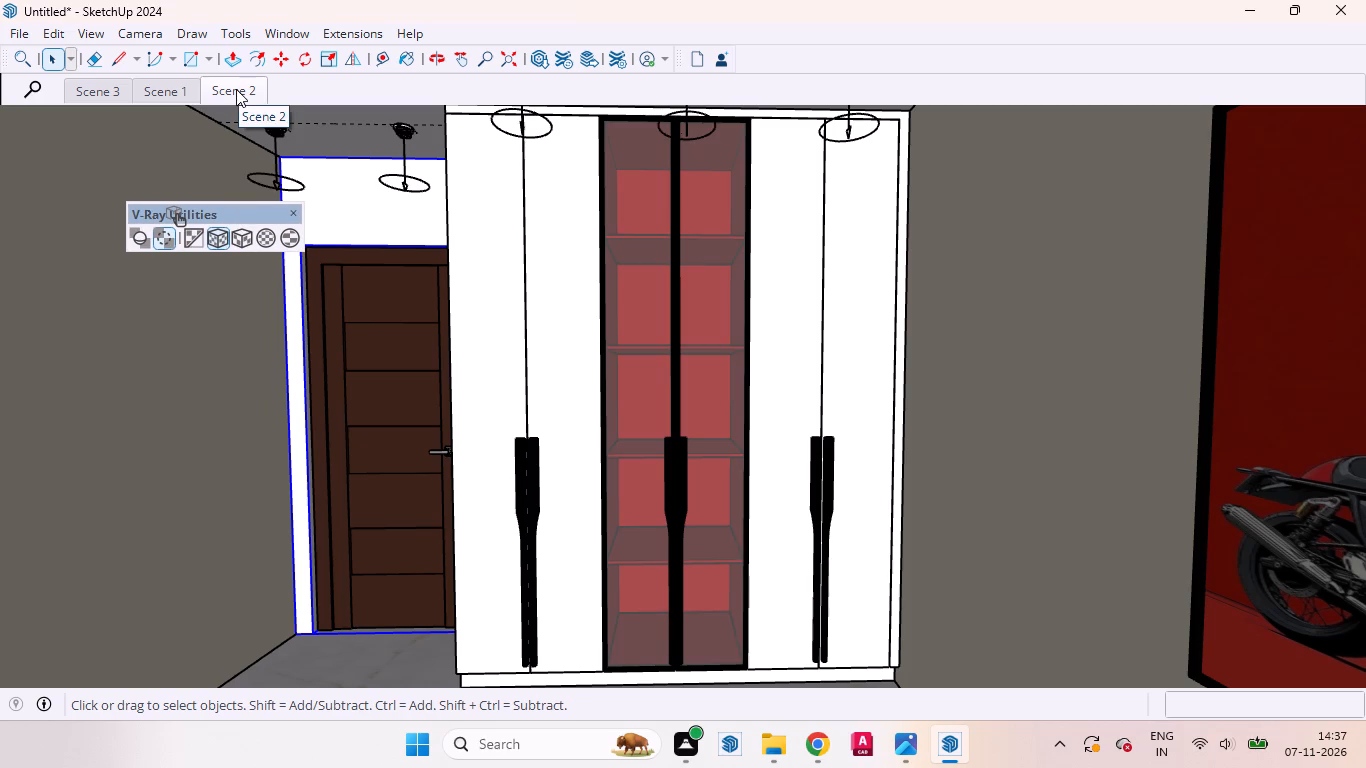
left_click(236, 89)
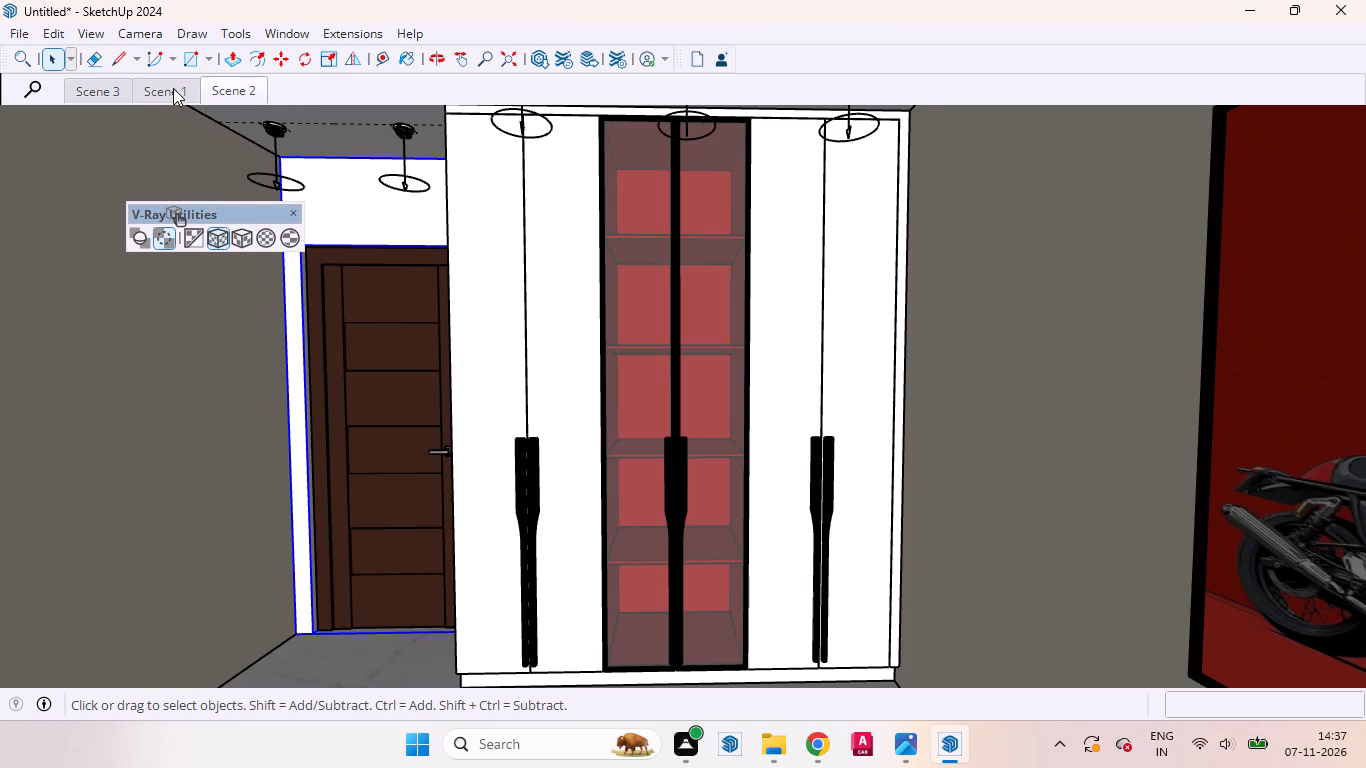
left_click(173, 88)
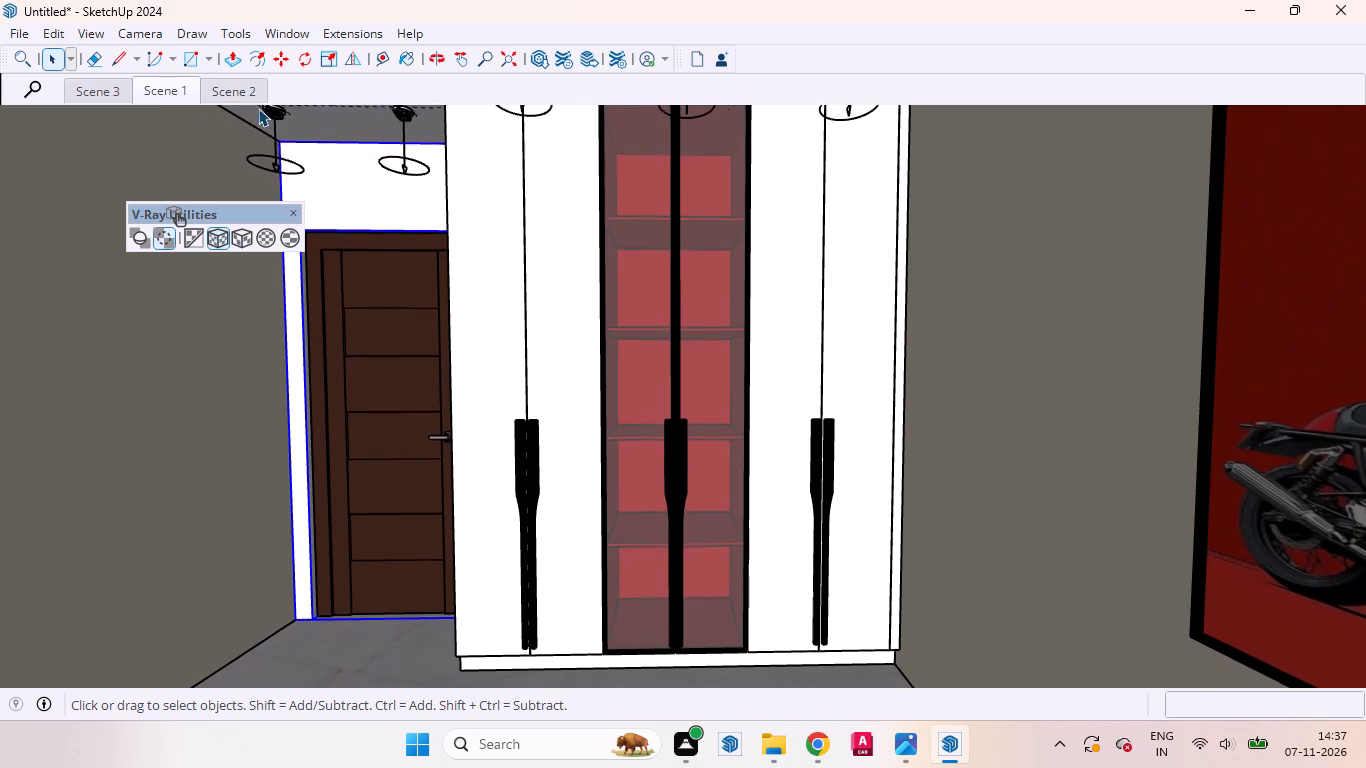
left_click(232, 85)
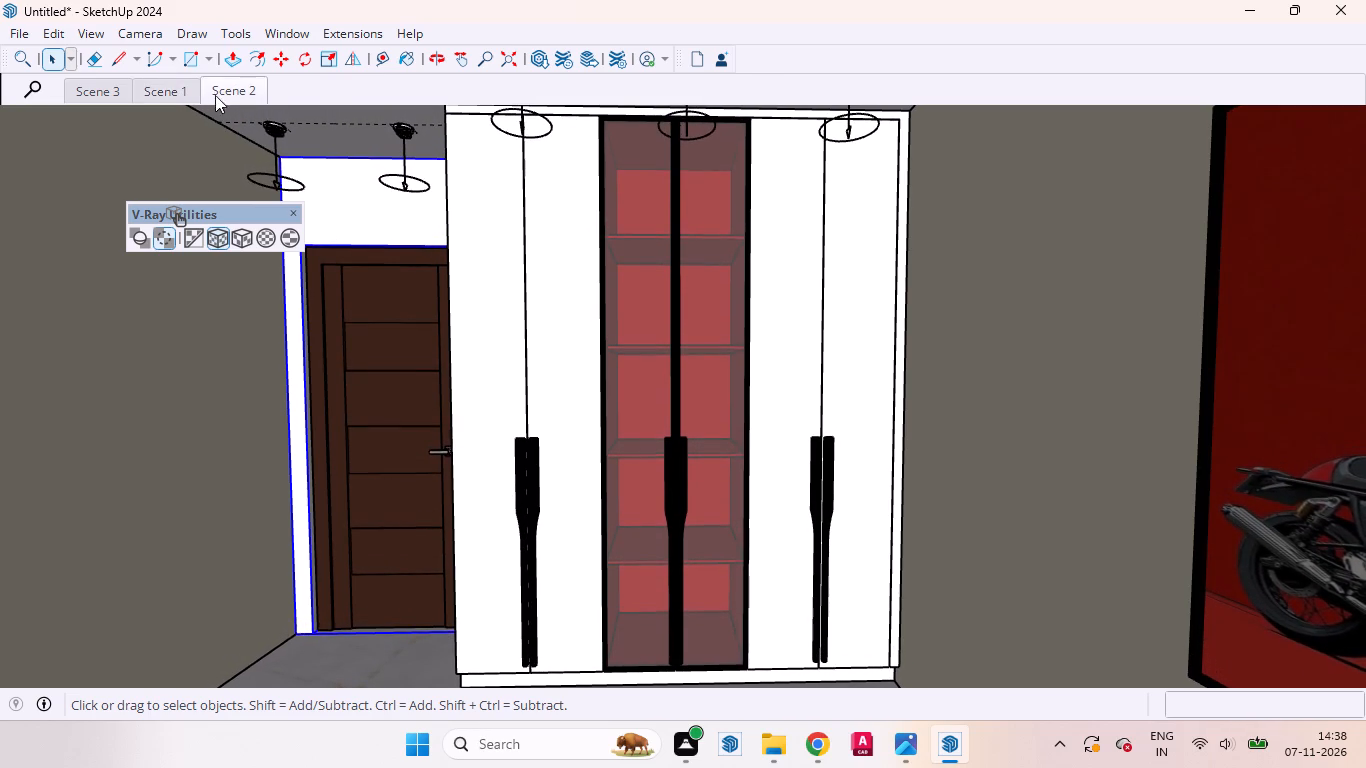
left_click(184, 91)
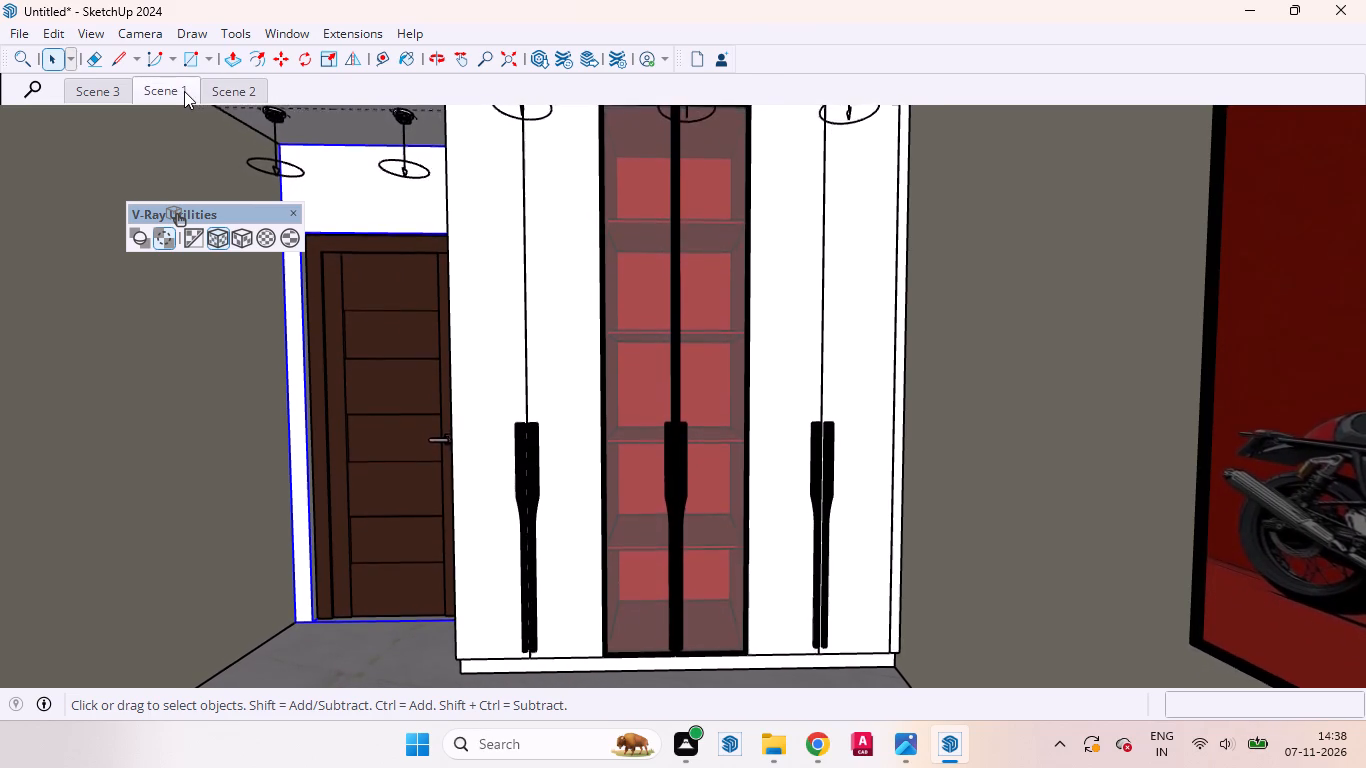
left_click(217, 87)
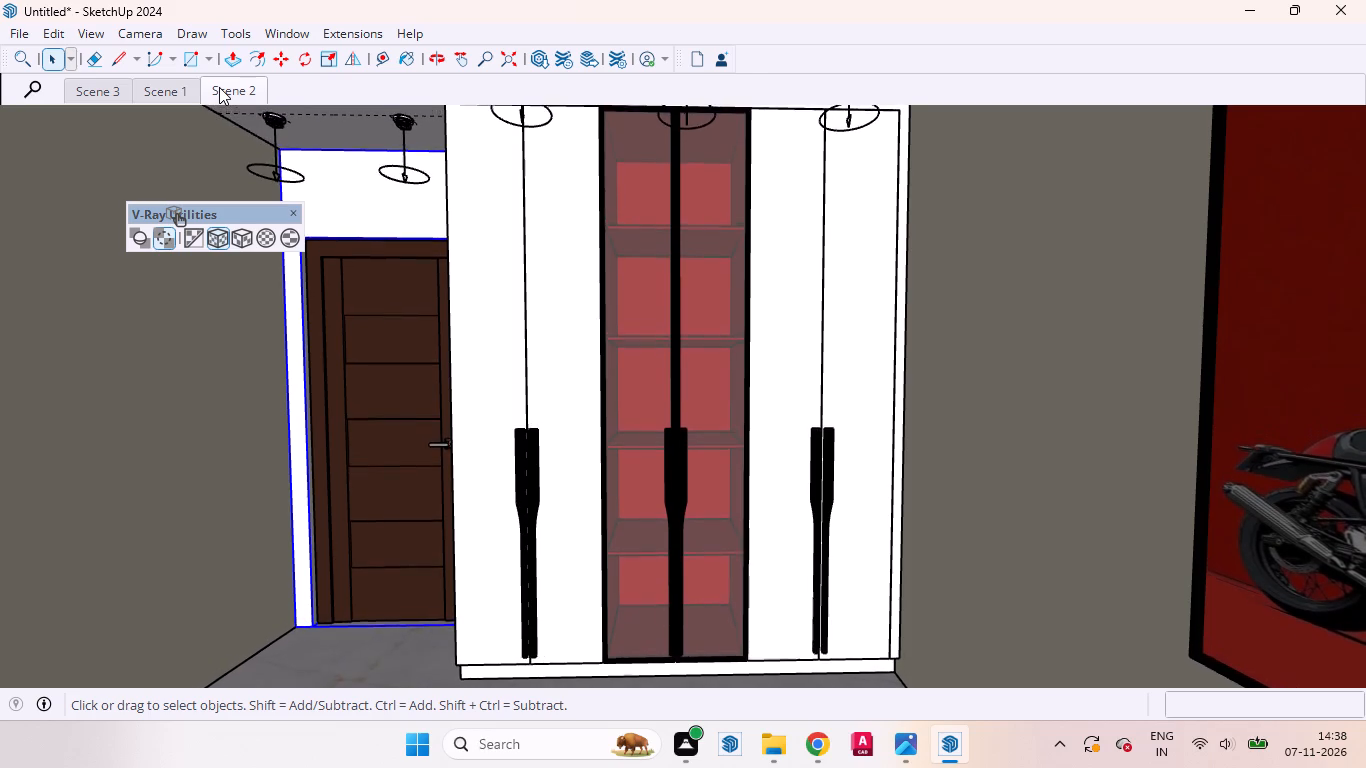
left_click_drag(237, 209, 225, 163)
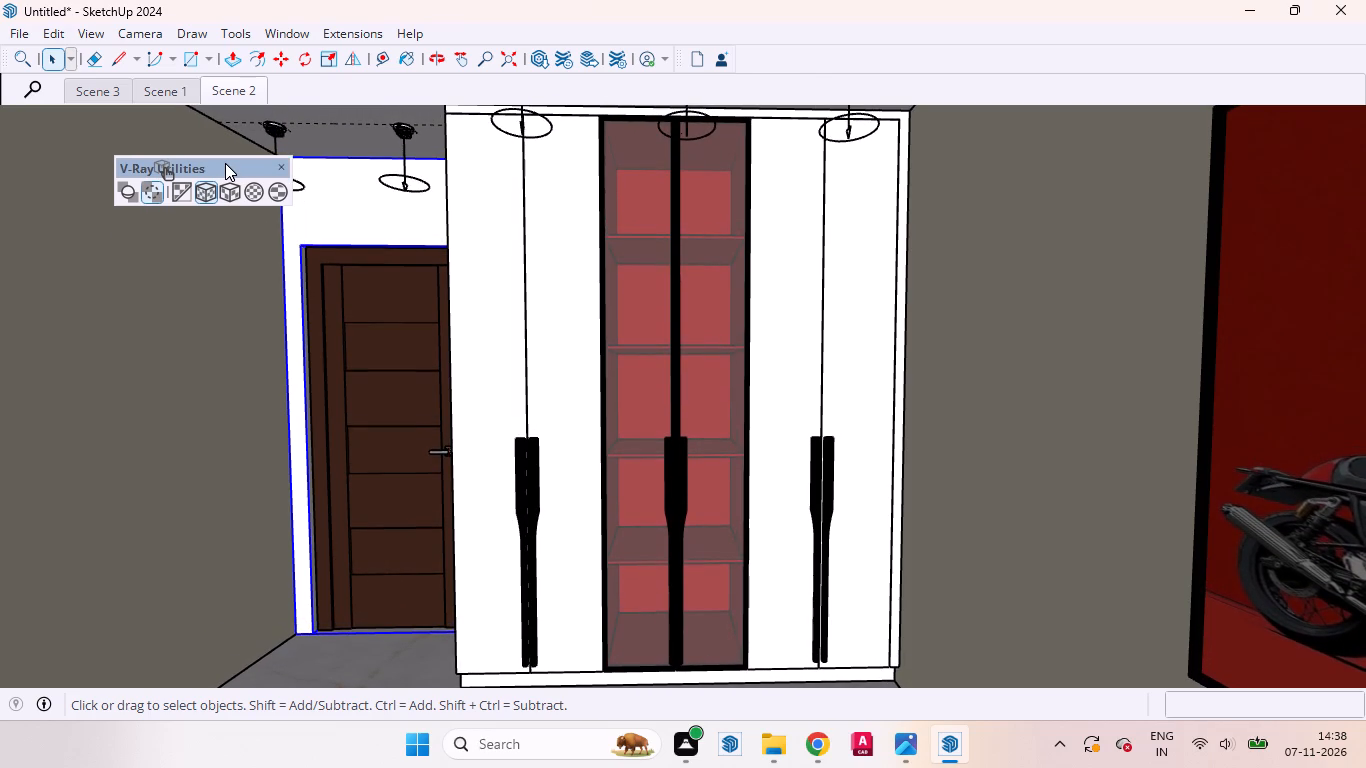
left_click_drag(225, 163, 225, 164)
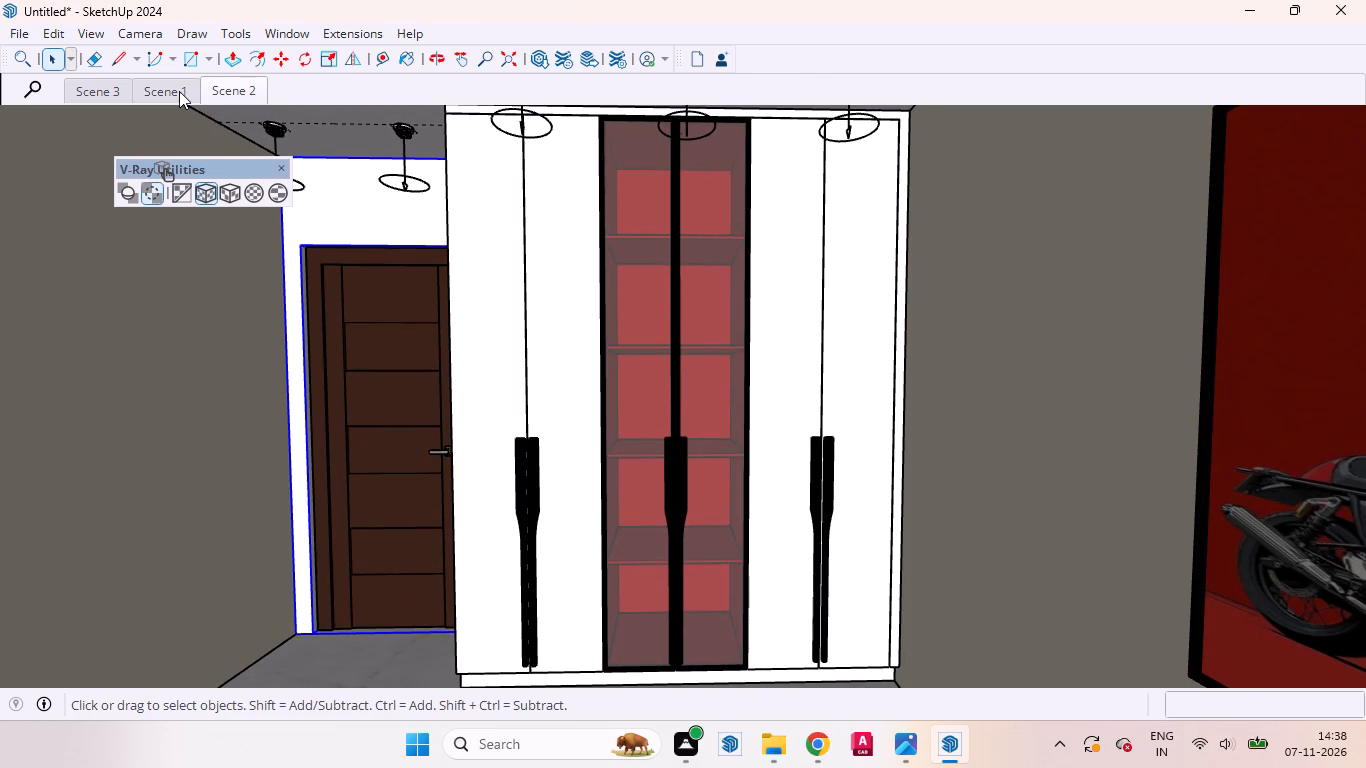
Hide the V-Ray light widgets in the Scene 1 view and update Scene 1.
left_click(179, 91)
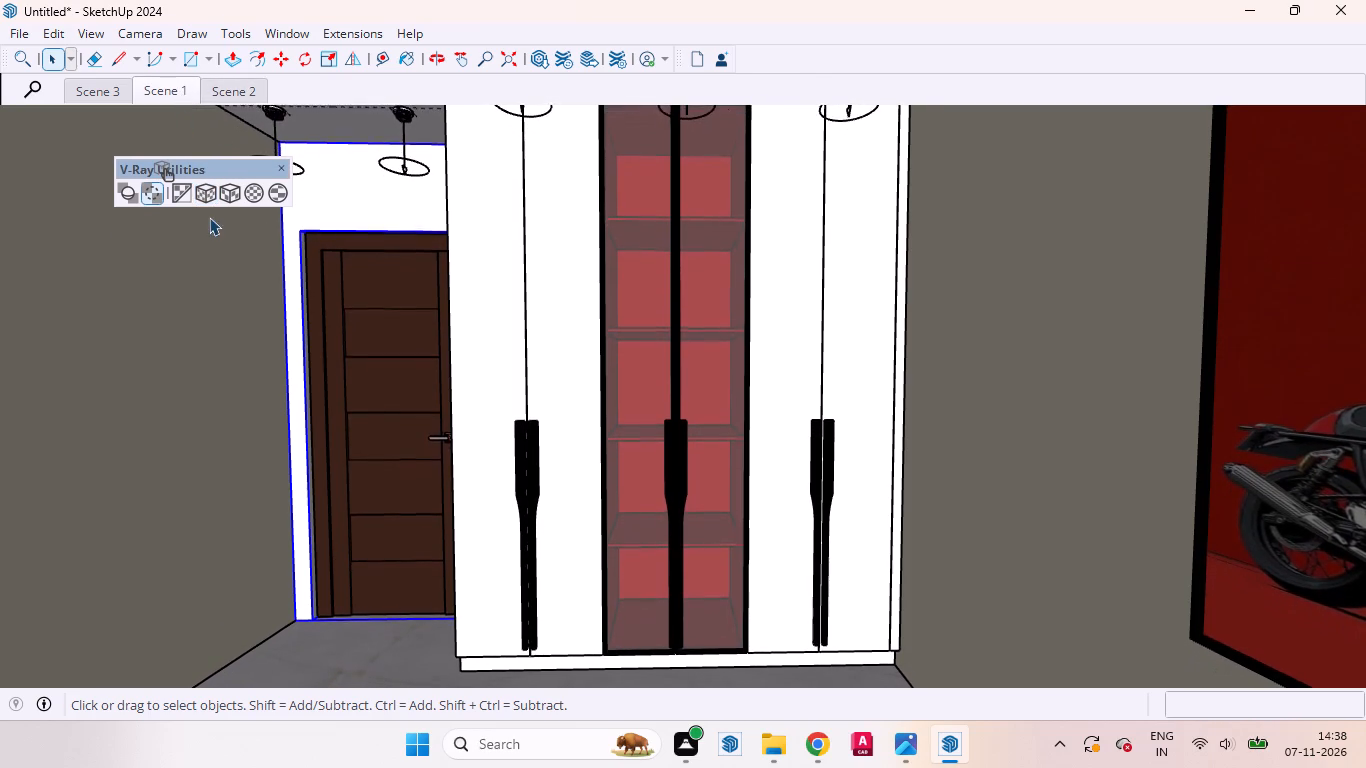
left_click(154, 194)
double_click(154, 194)
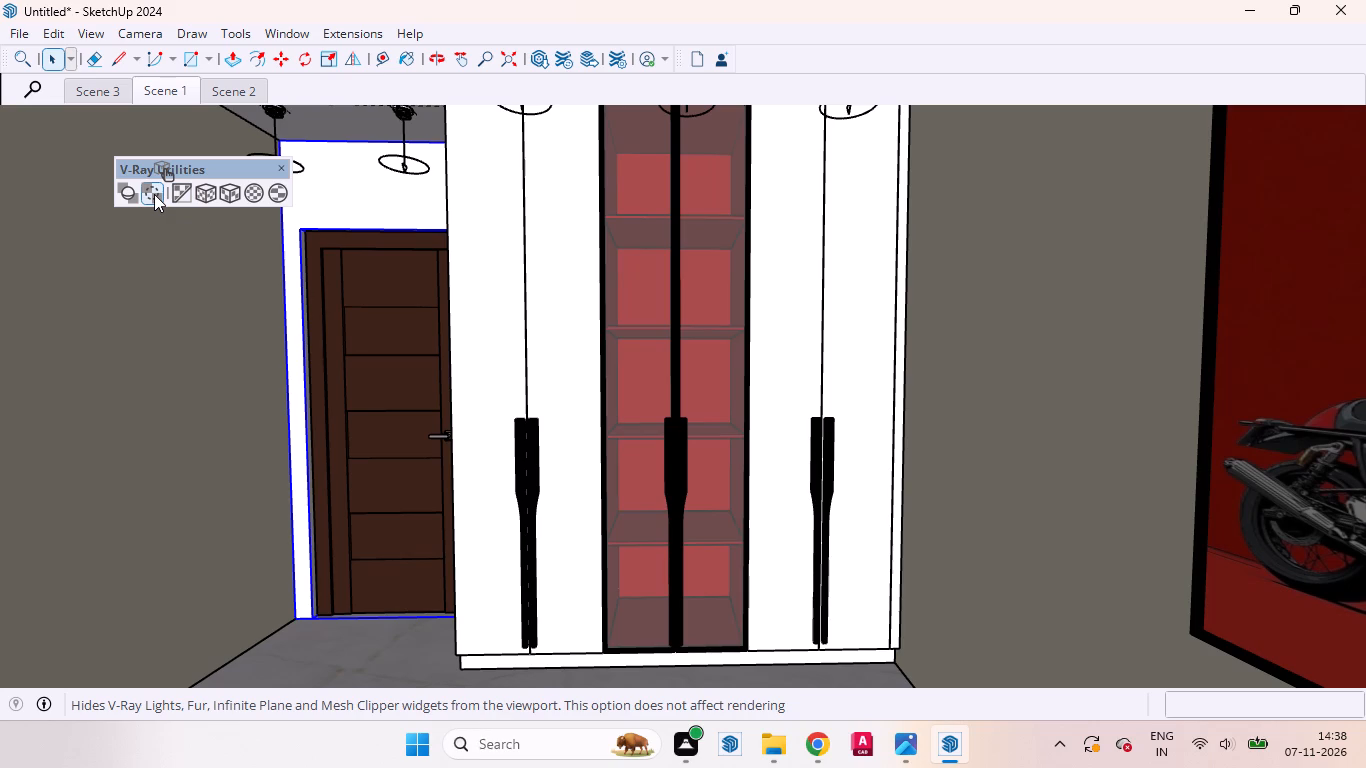
left_click(152, 192)
right_click(176, 90)
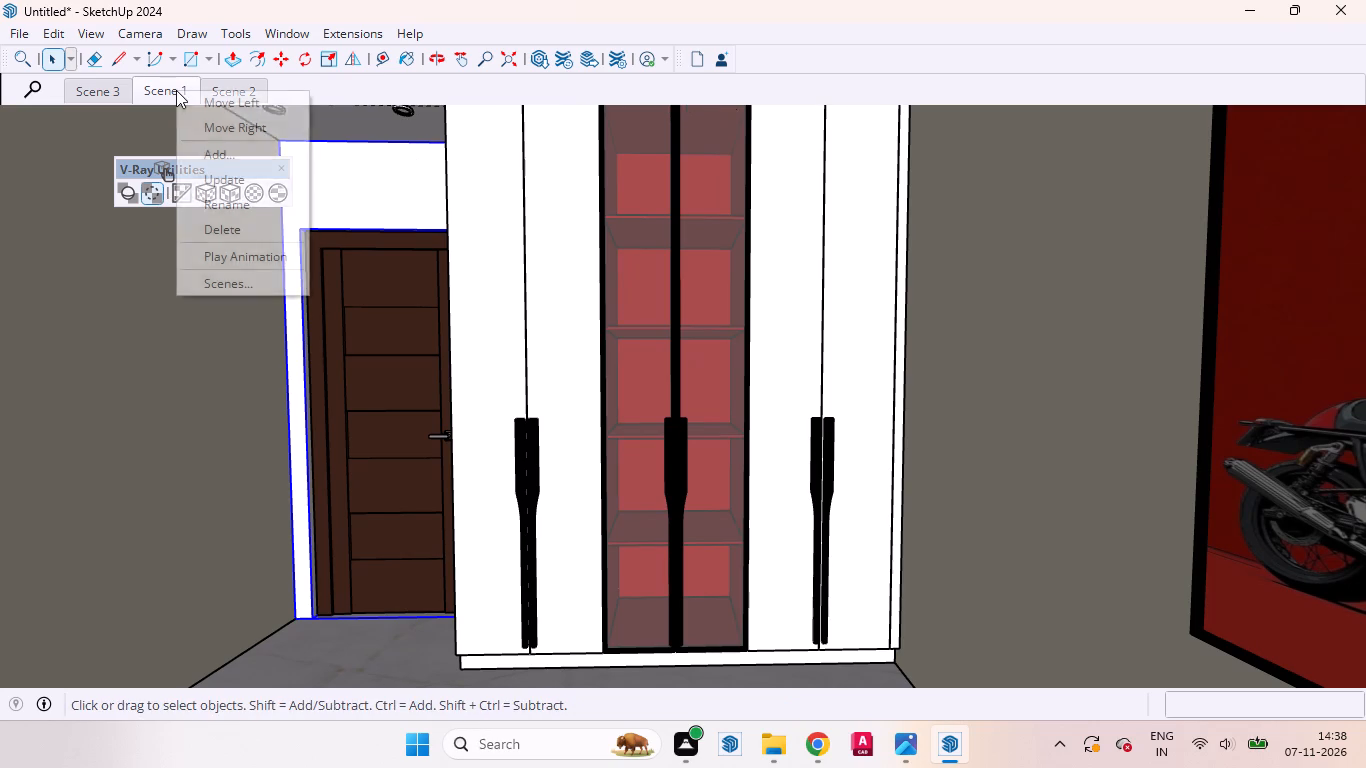
left_click(229, 190)
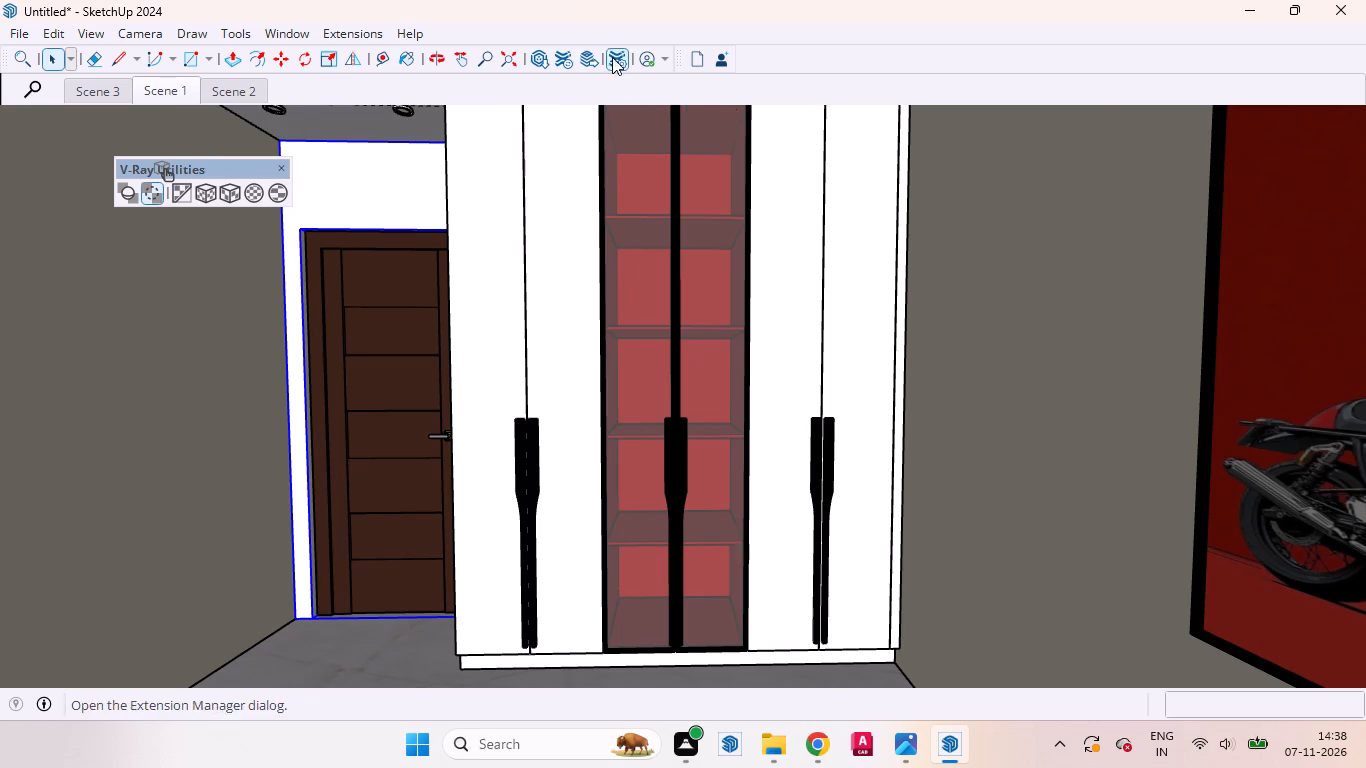
Display the V-Ray for SketchUp toolbar and open the V-Ray Asset Editor.
right_click(609, 33)
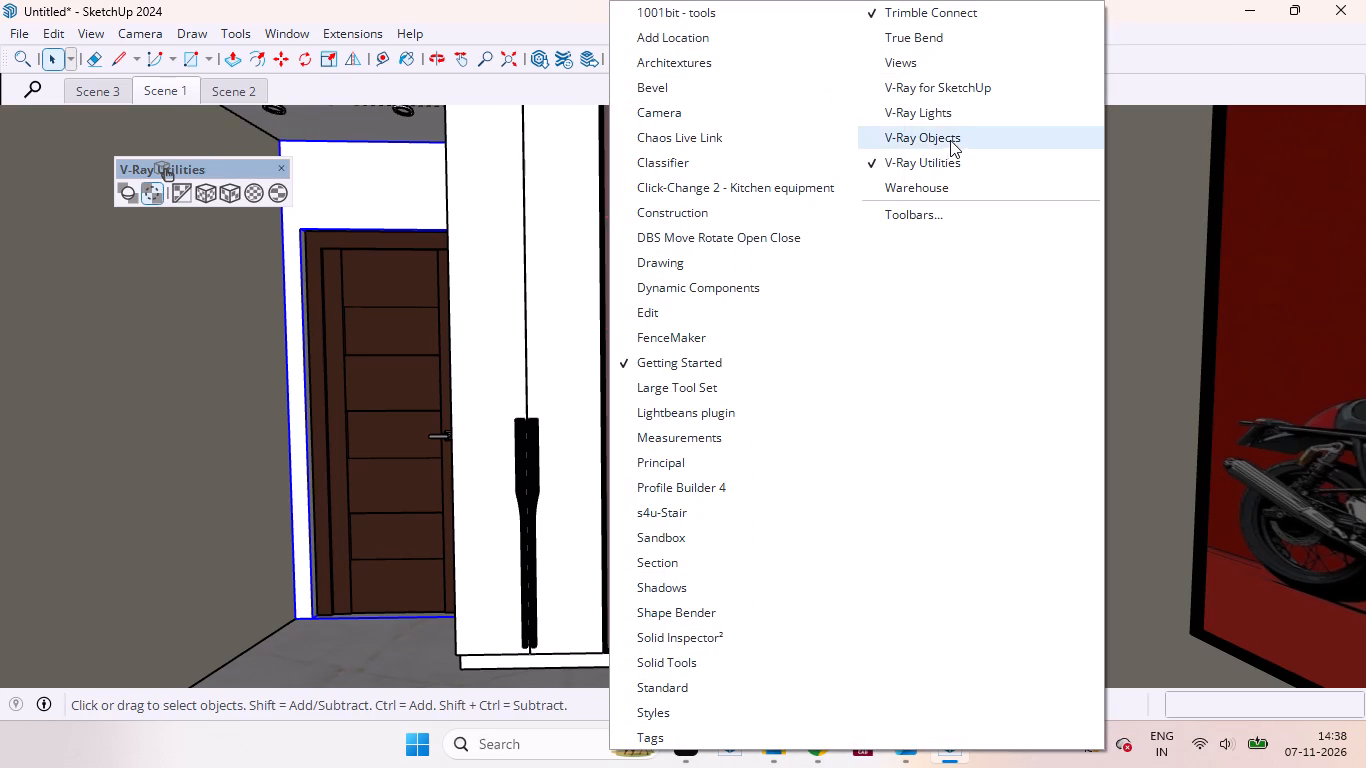
left_click(955, 90)
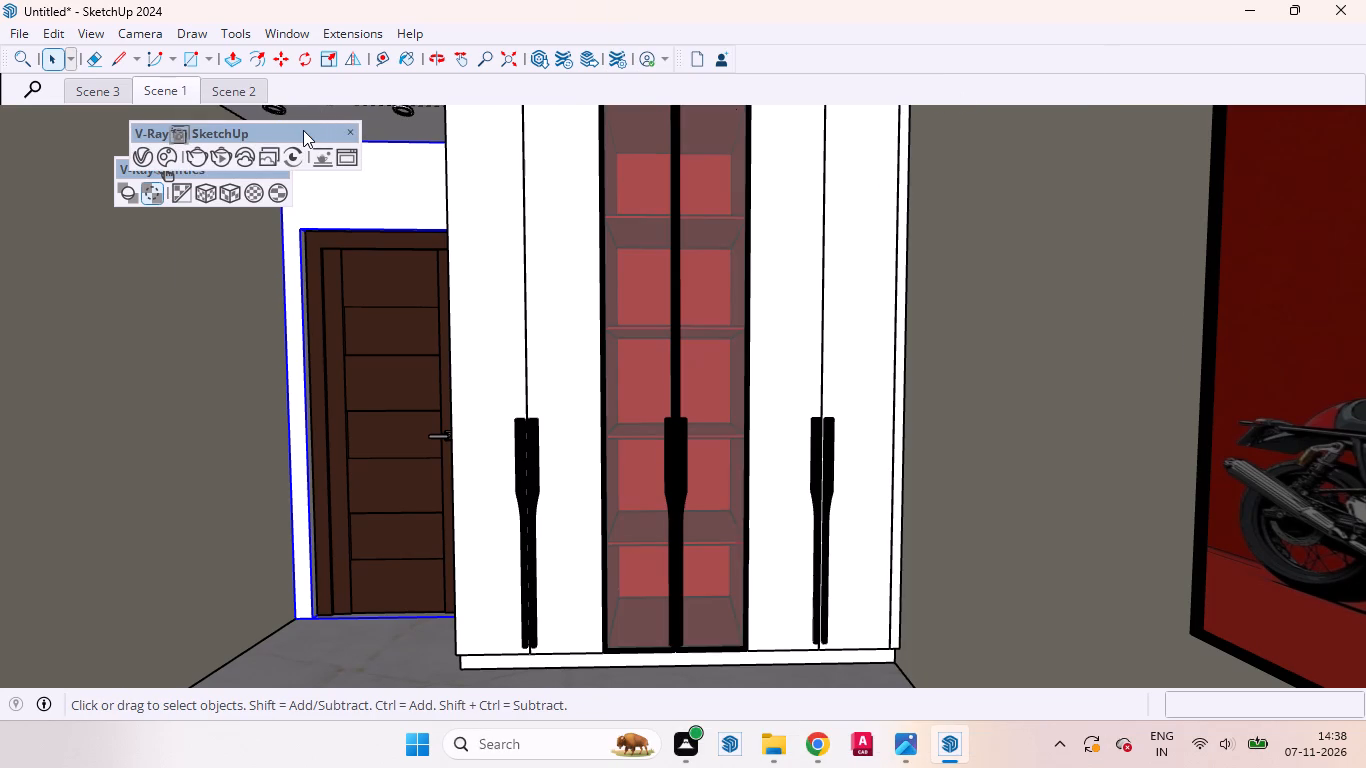
left_click_drag(303, 130, 679, 101)
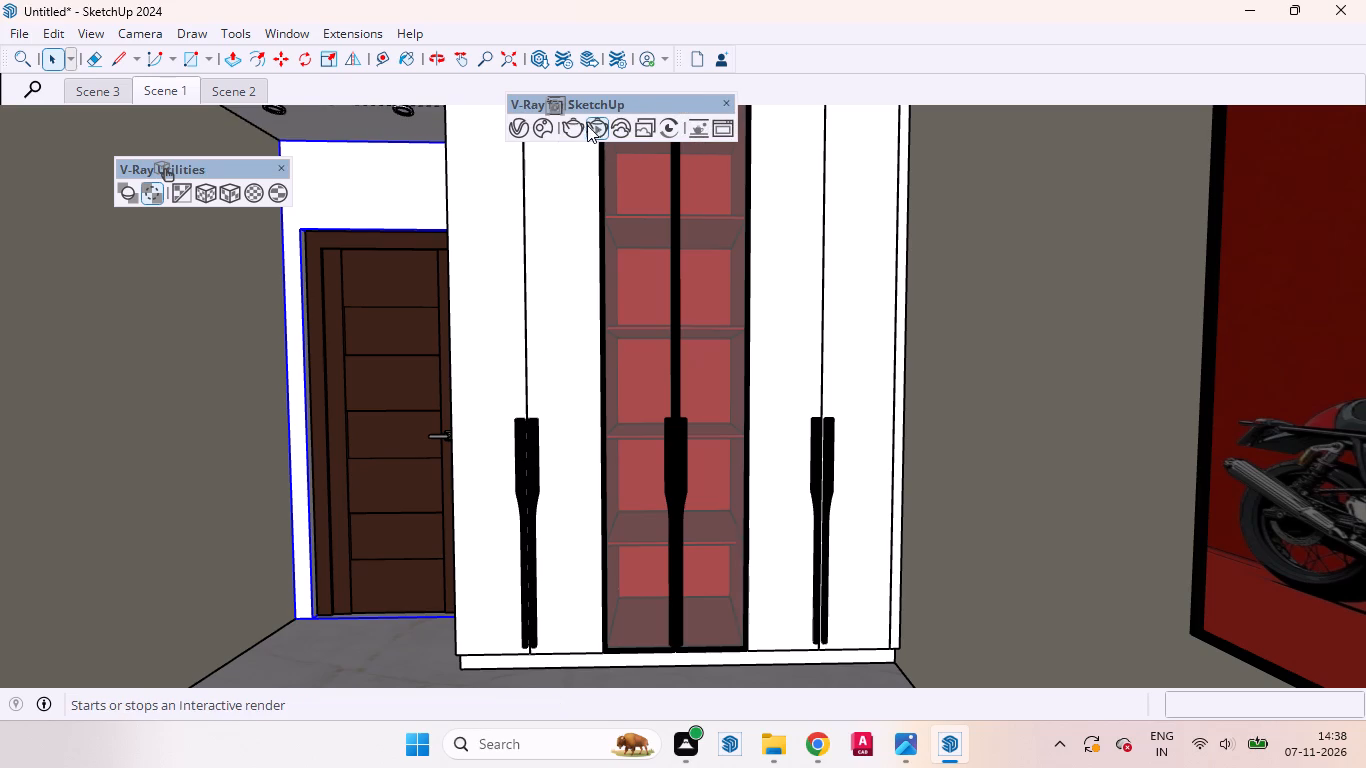
left_click(513, 123)
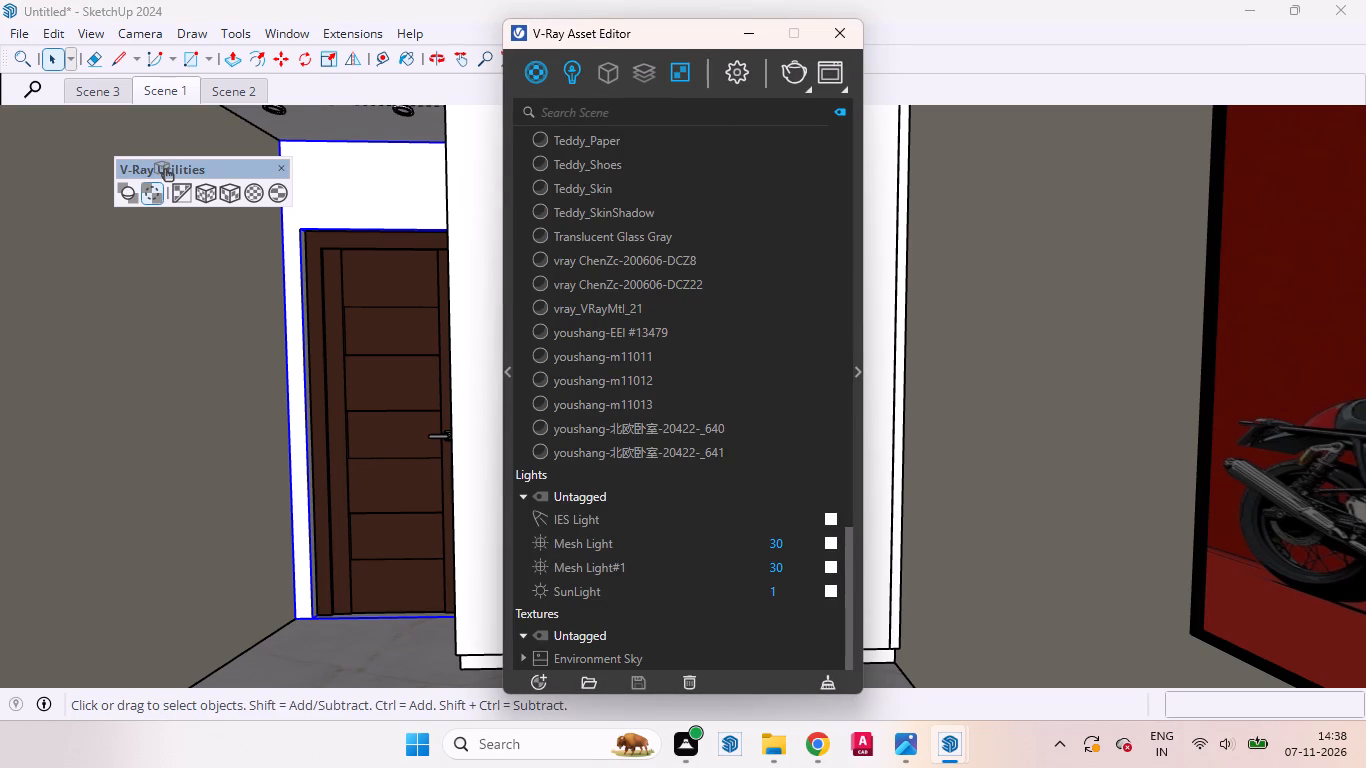
left_click(806, 96)
In Scene 3, move the V-Ray Asset Editor aside and erase the bed with its side tables and the round wall decor above it.
left_click(102, 86)
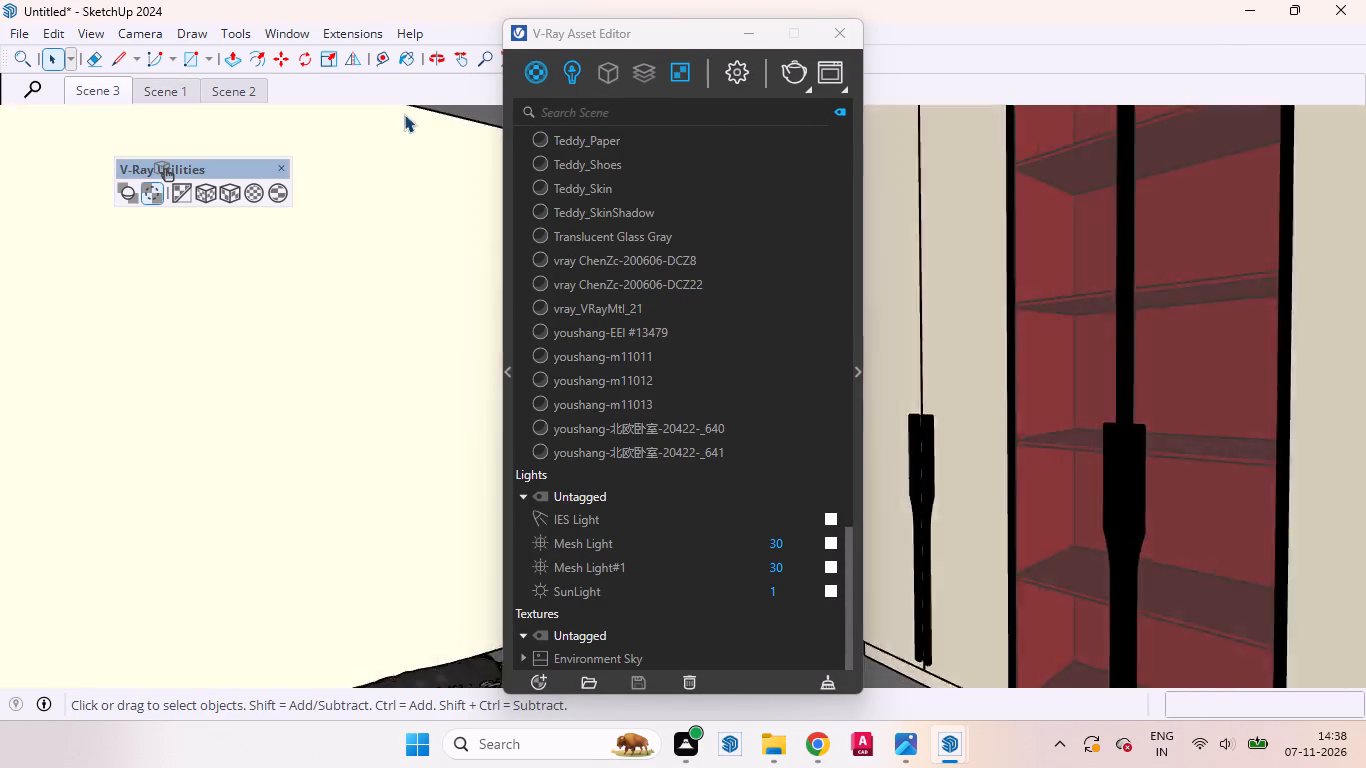
left_click_drag(646, 36, 1104, 195)
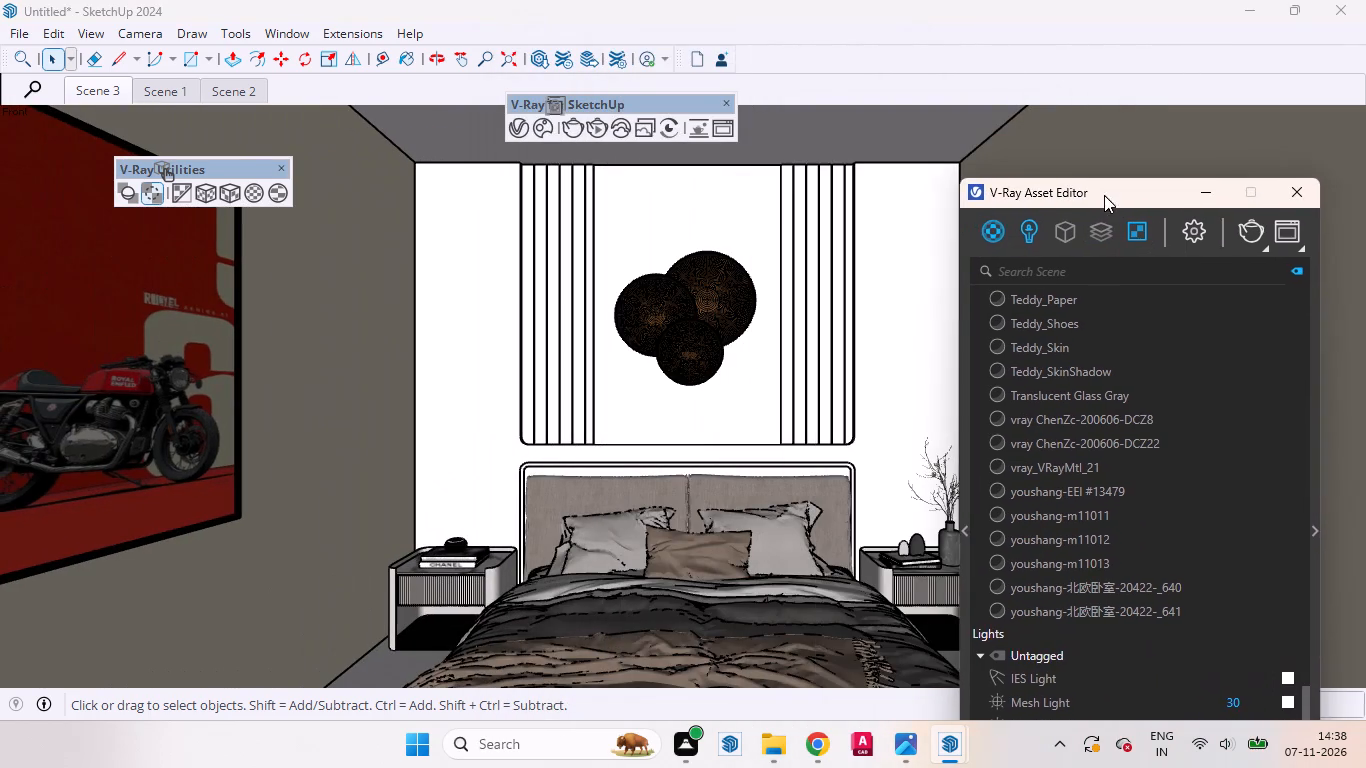
left_click_drag(1104, 195, 1106, 195)
left_click(696, 586)
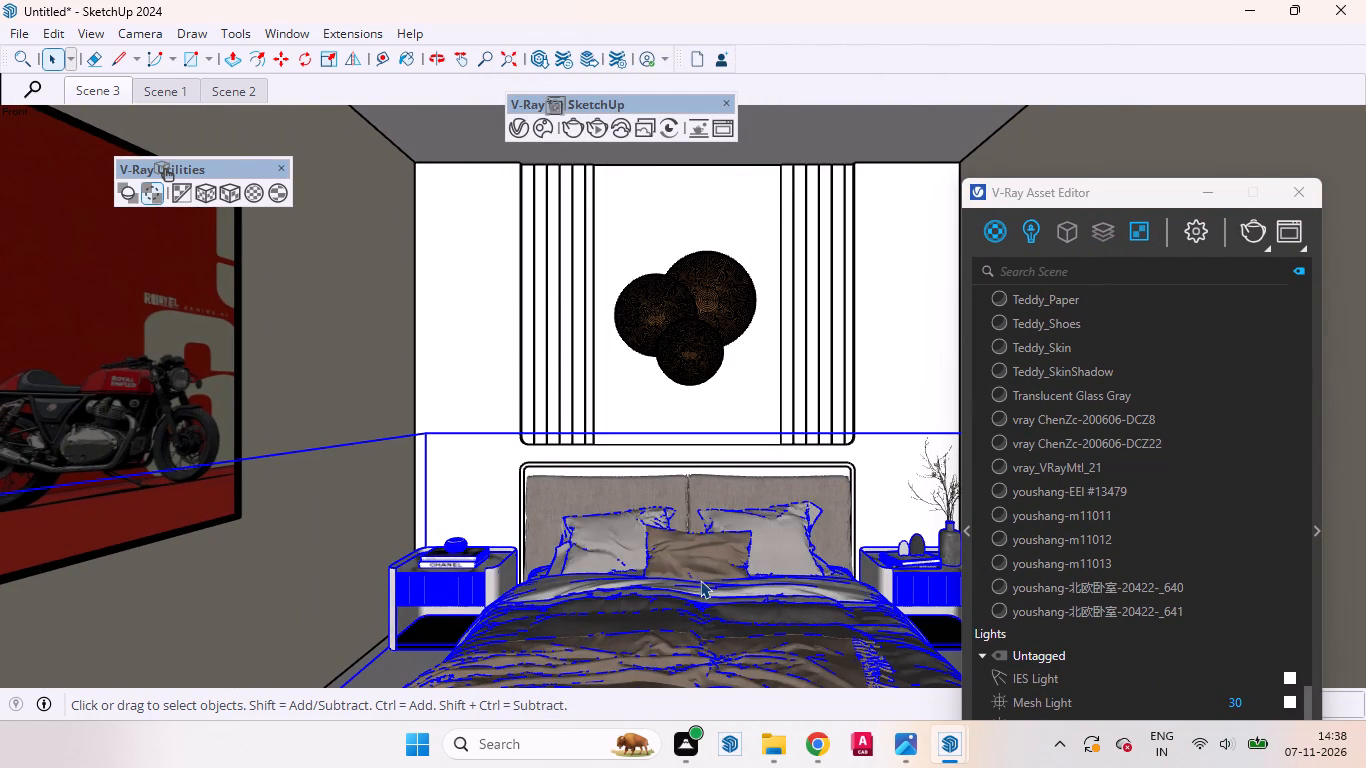
right_click(700, 580)
left_click(747, 38)
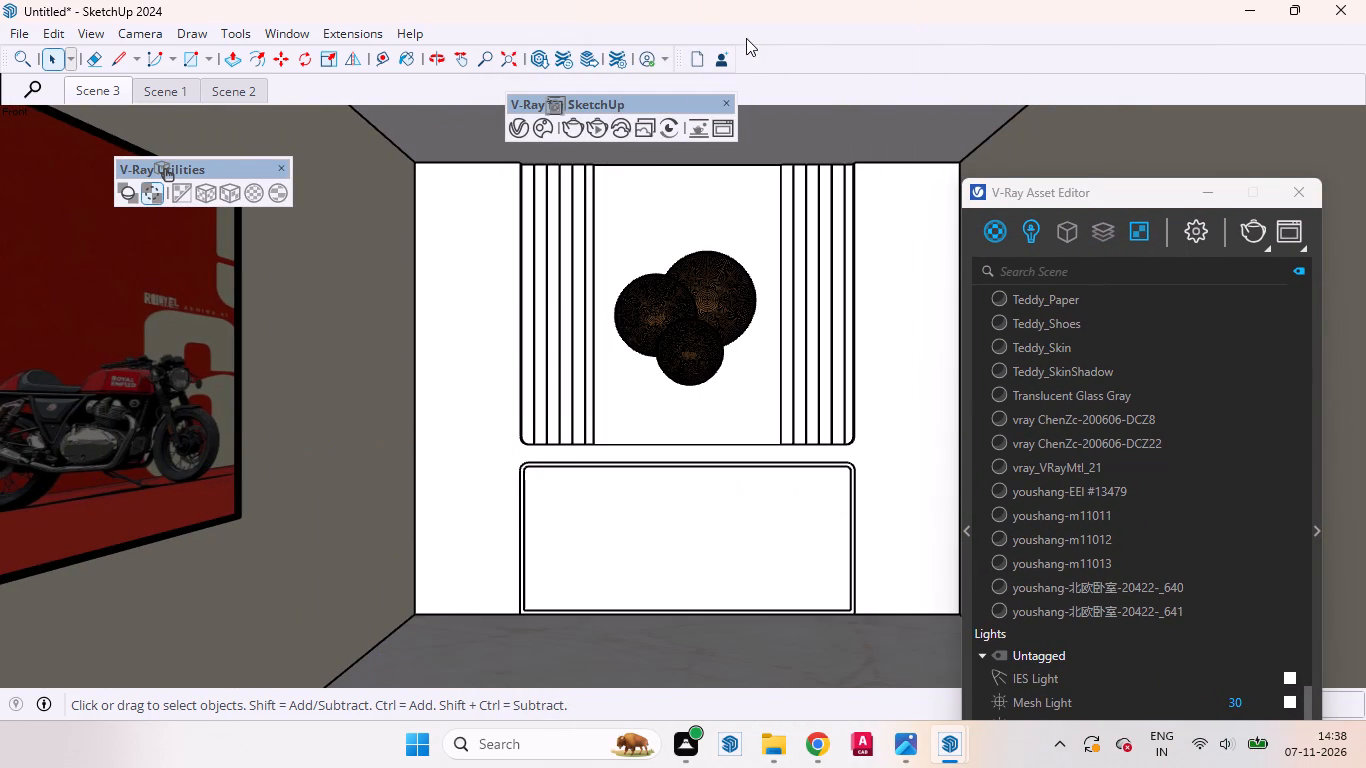
left_click(692, 288)
right_click(692, 288)
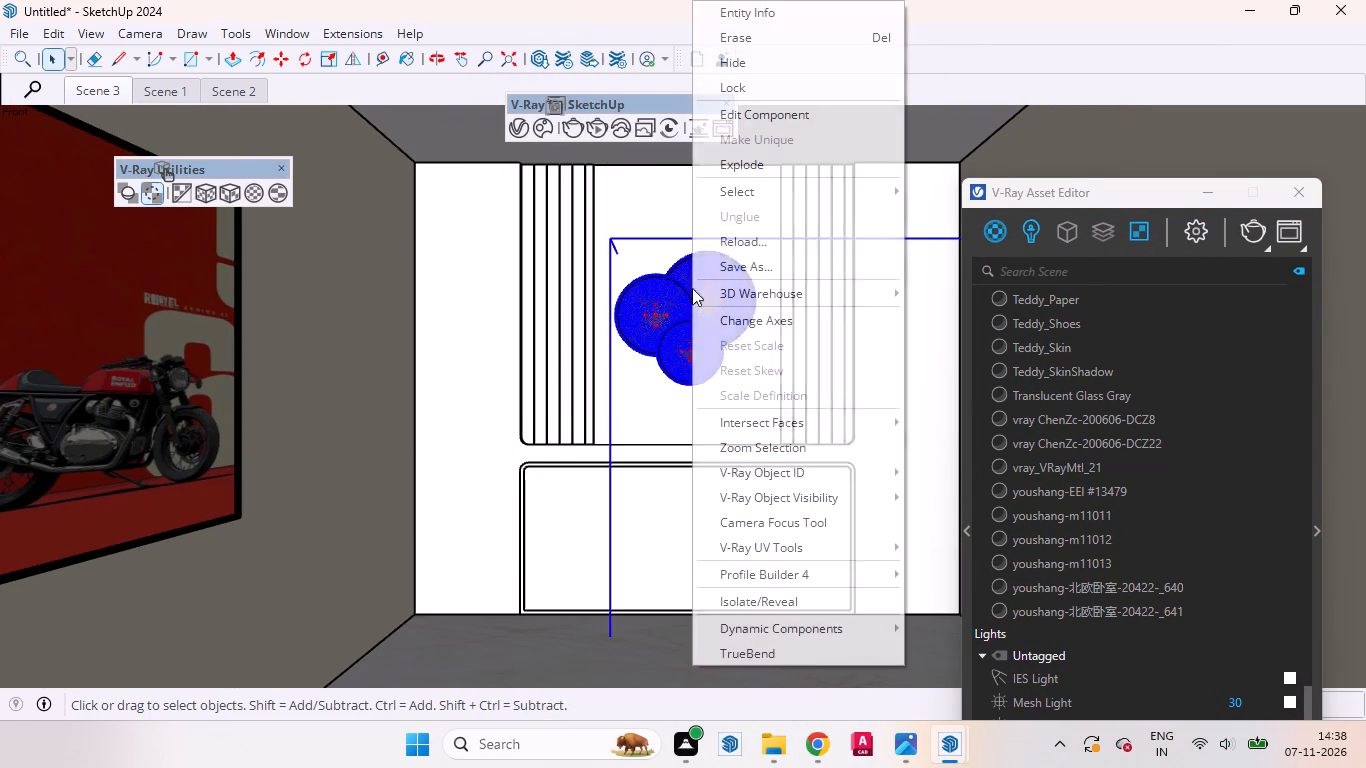
left_click(733, 37)
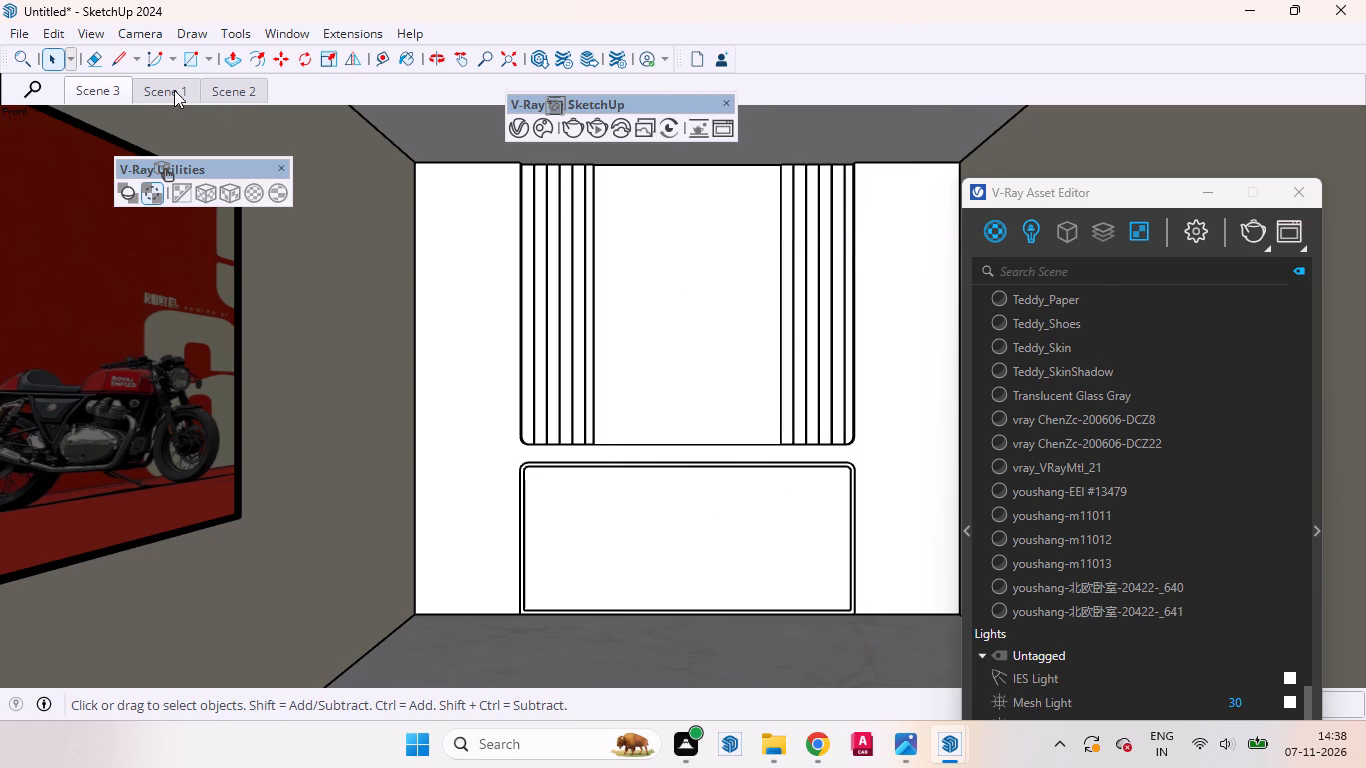
Run an interactive V-Ray render of the Scene 1 view to check the lighting, stop it, and minimize the frame buffer.
left_click(174, 90)
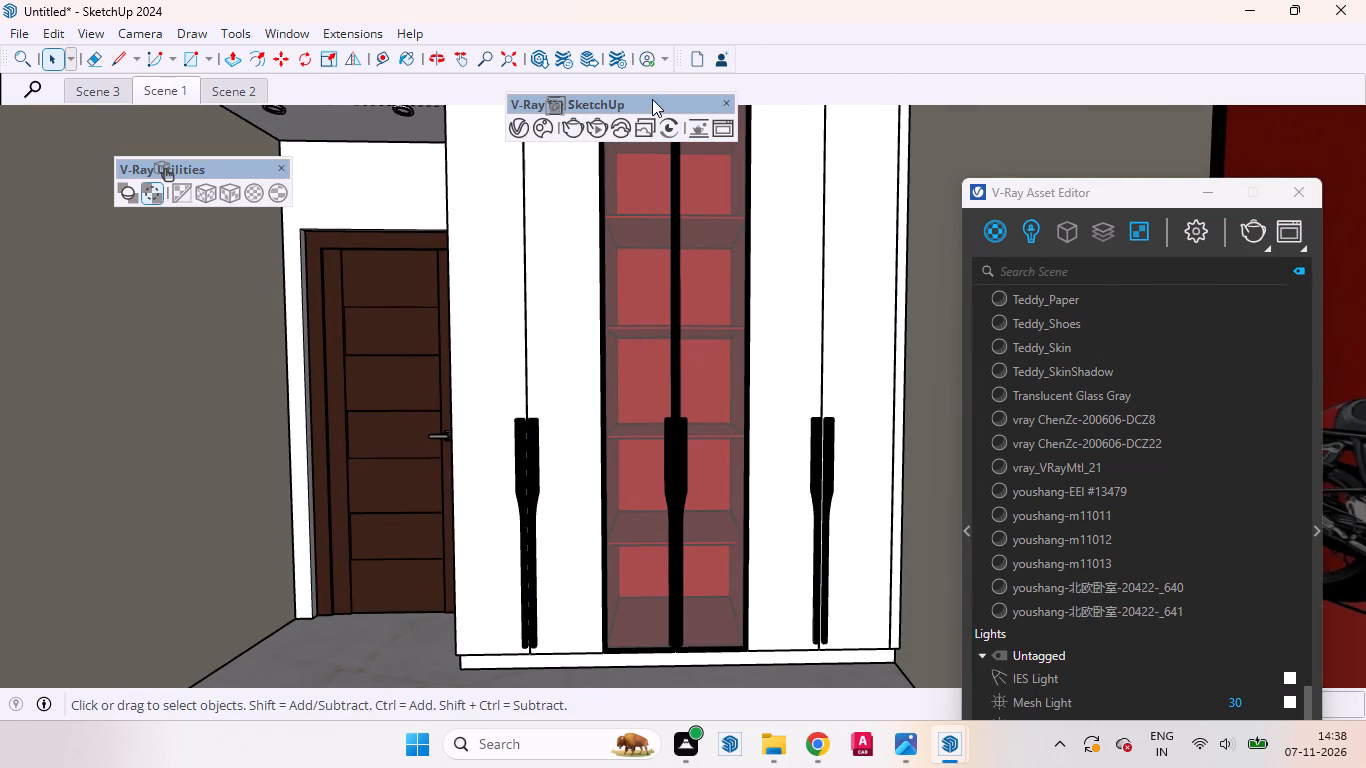
left_click_drag(1097, 193, 539, 107)
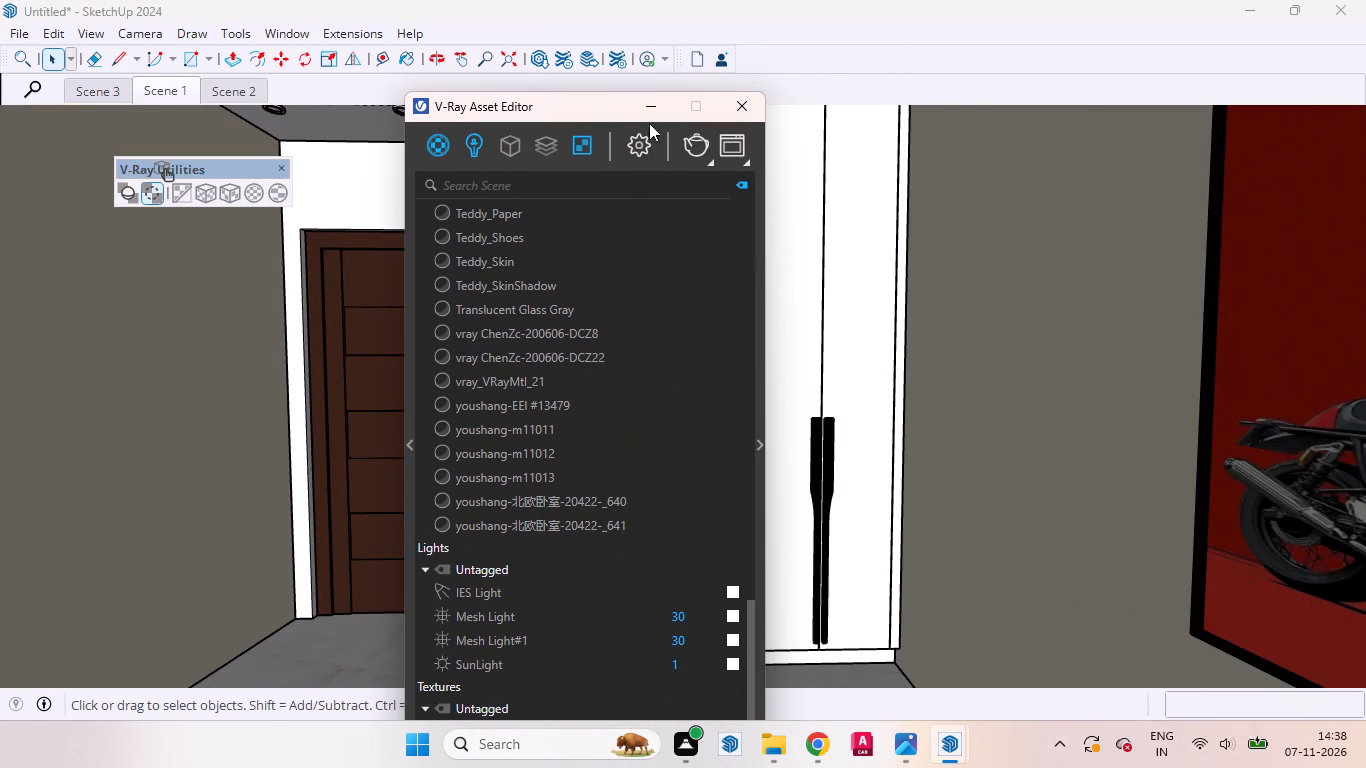
left_click(712, 160)
left_click(698, 187)
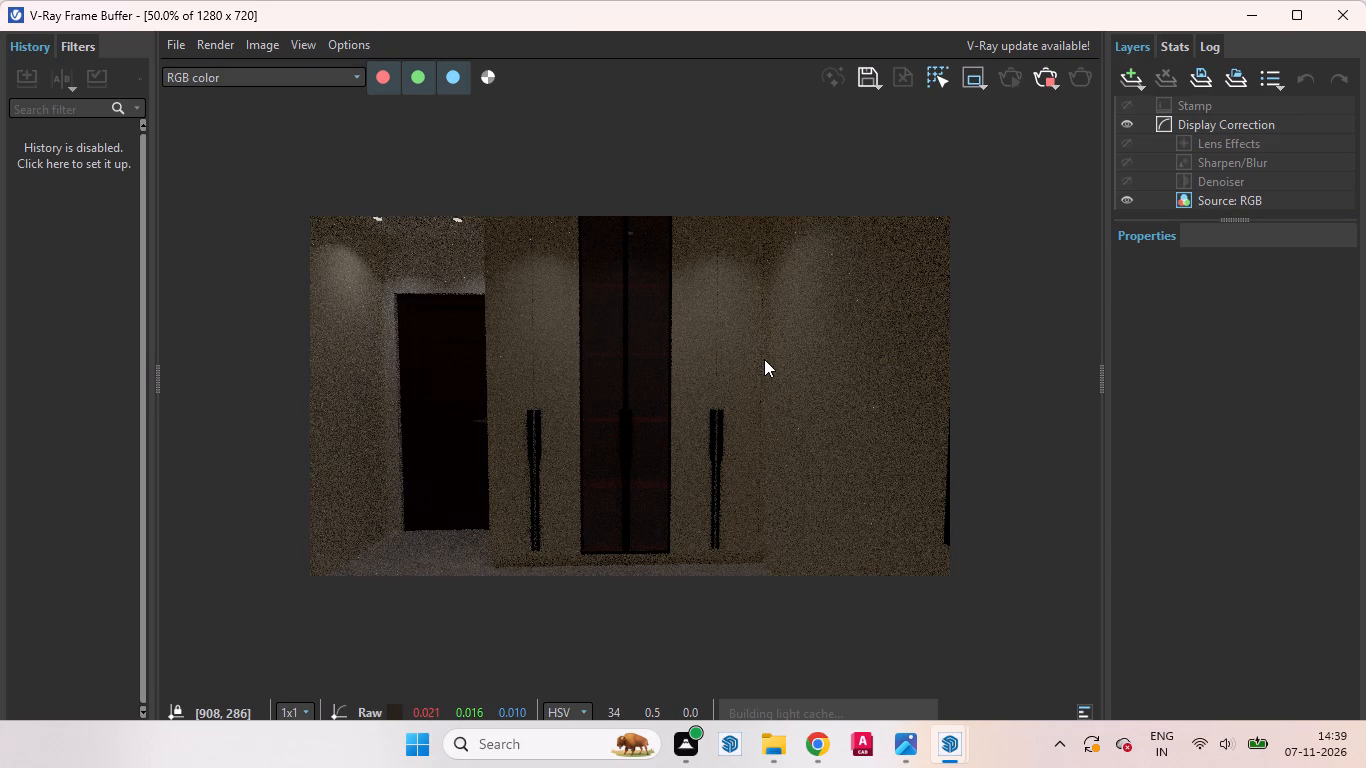
left_click(1041, 83)
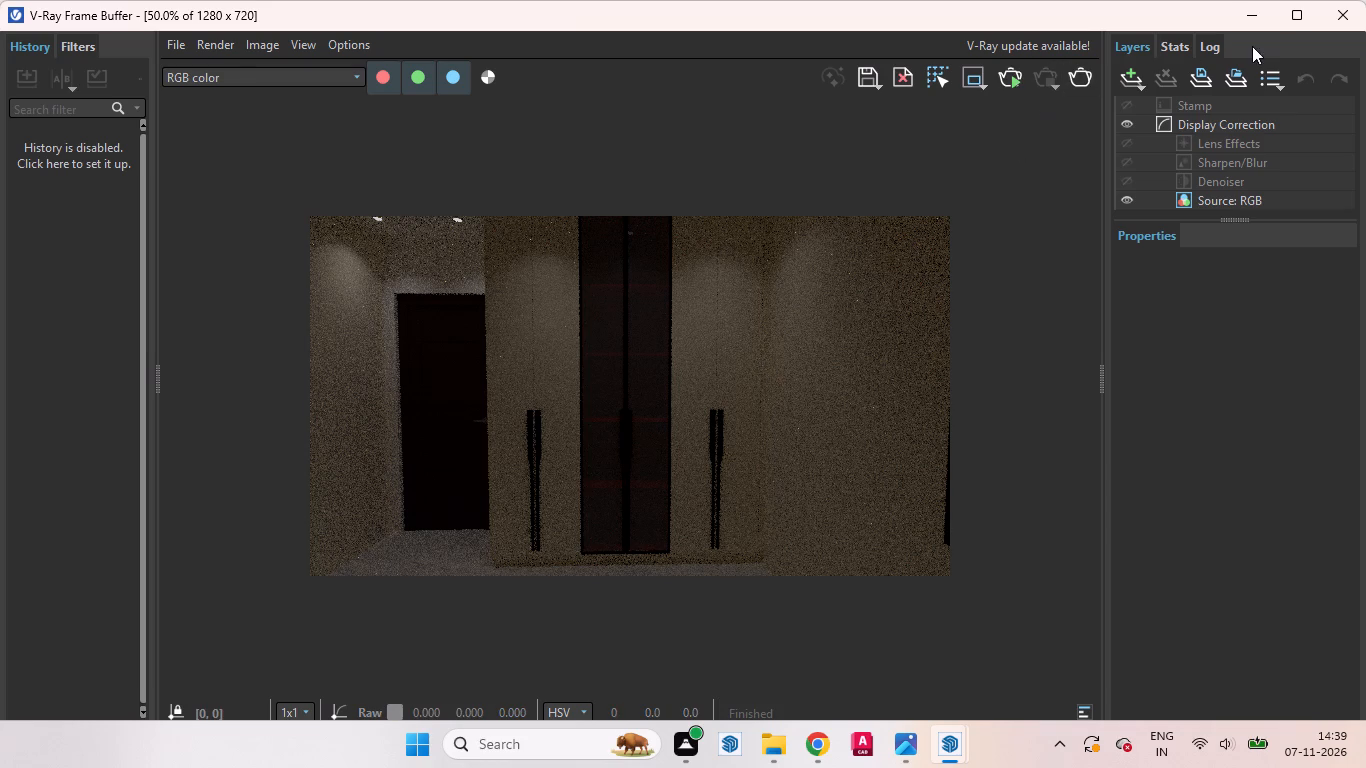
left_click(1241, 20)
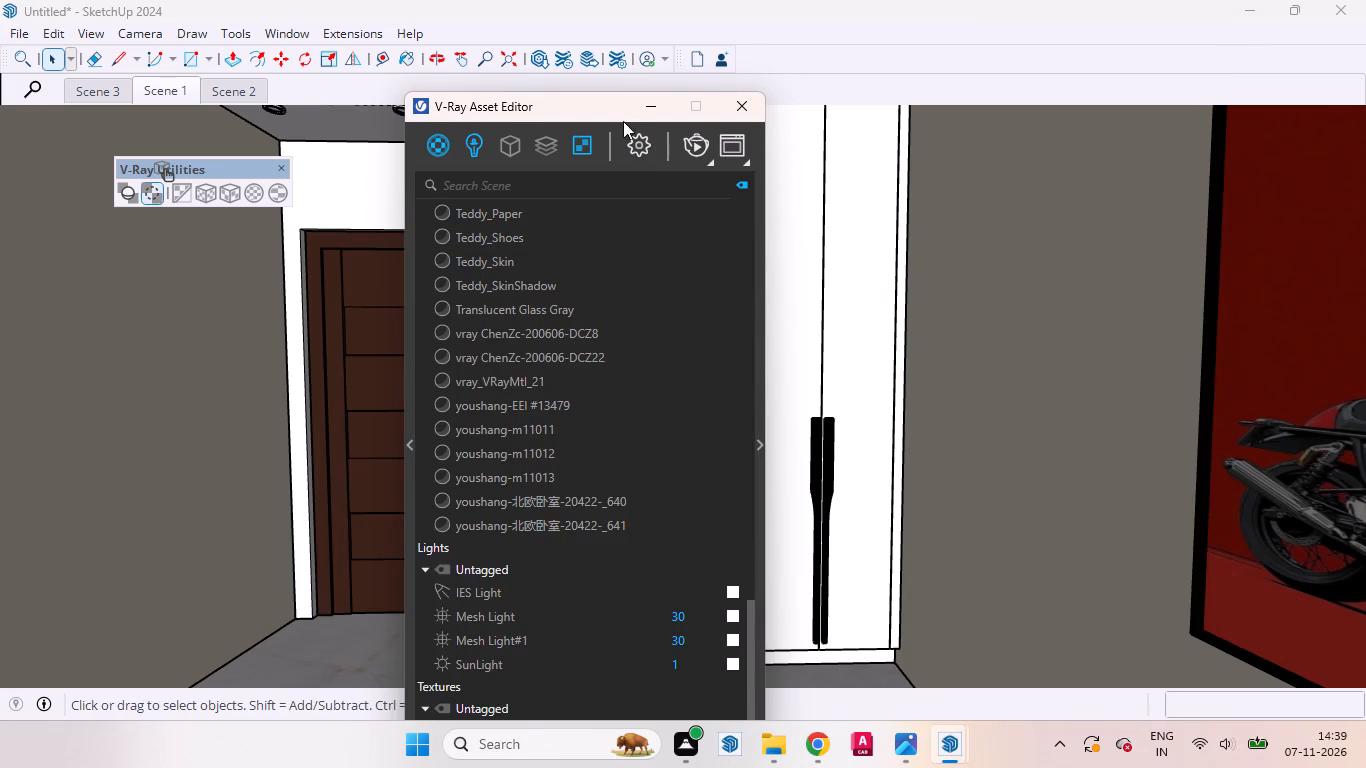
Move the V-Ray Asset Editor clear of the wardrobe and dock the V-Ray for SketchUp toolbar alongside the main tools.
left_click_drag(607, 111, 1171, 210)
left_click_drag(664, 103, 1018, 41)
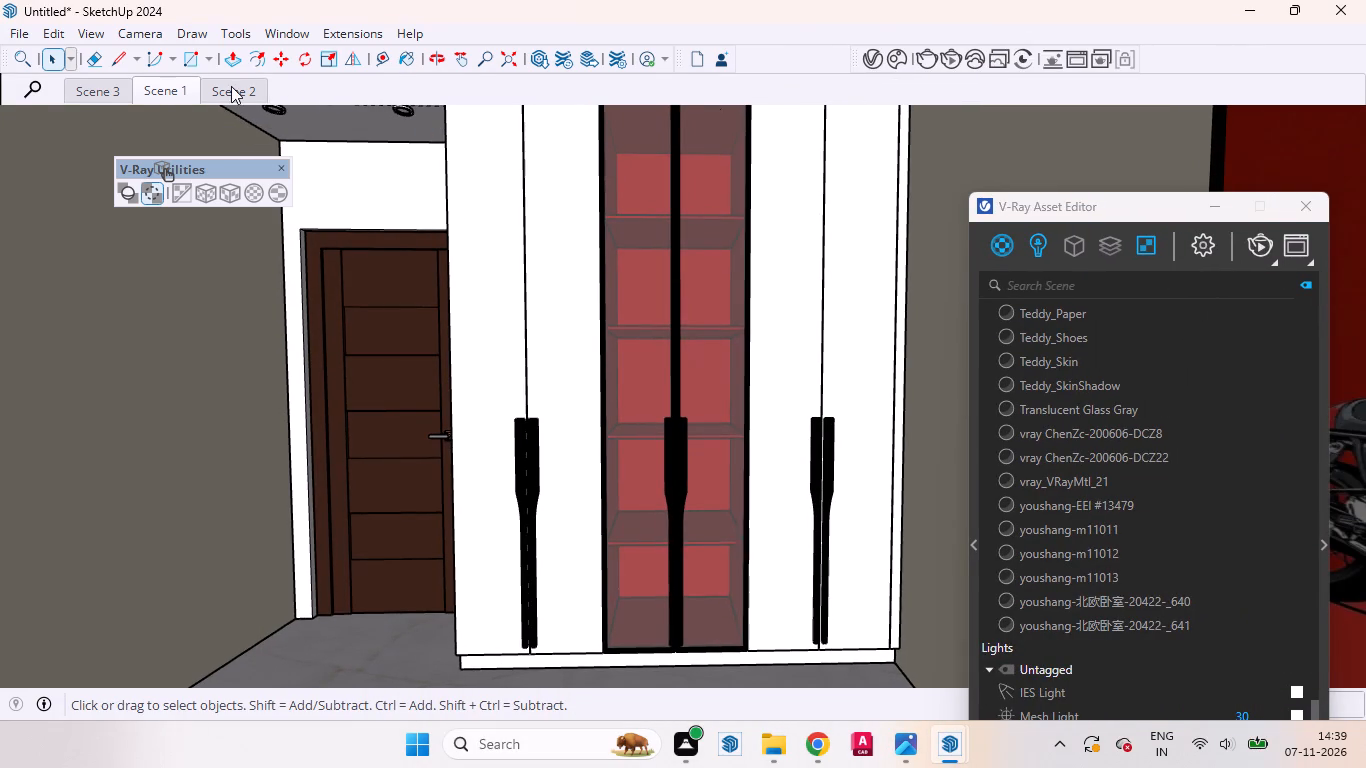
In Scene 2, open the wardrobe group and hide the glass panes of both middle doors.
left_click(231, 86)
left_click(628, 303)
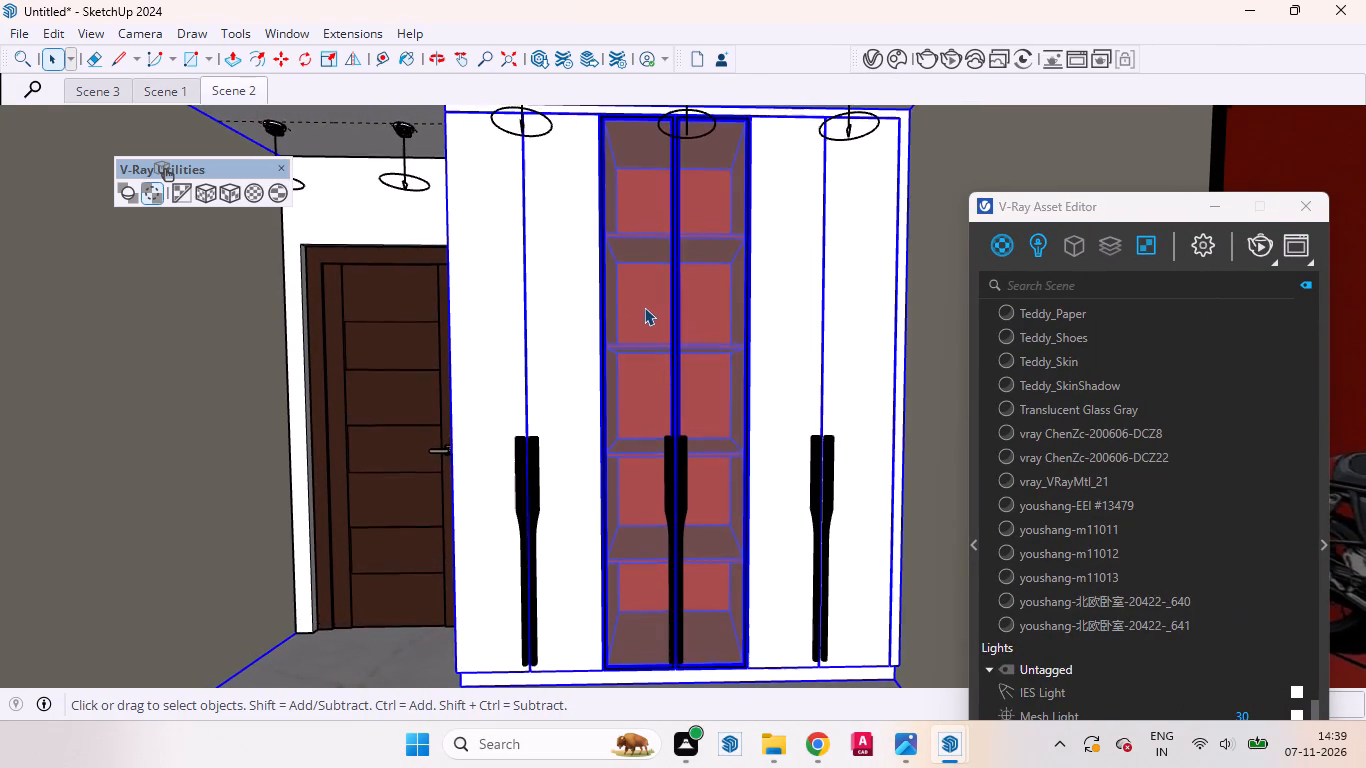
double_click(644, 307)
left_click(641, 282)
double_click(640, 305)
left_click(642, 294)
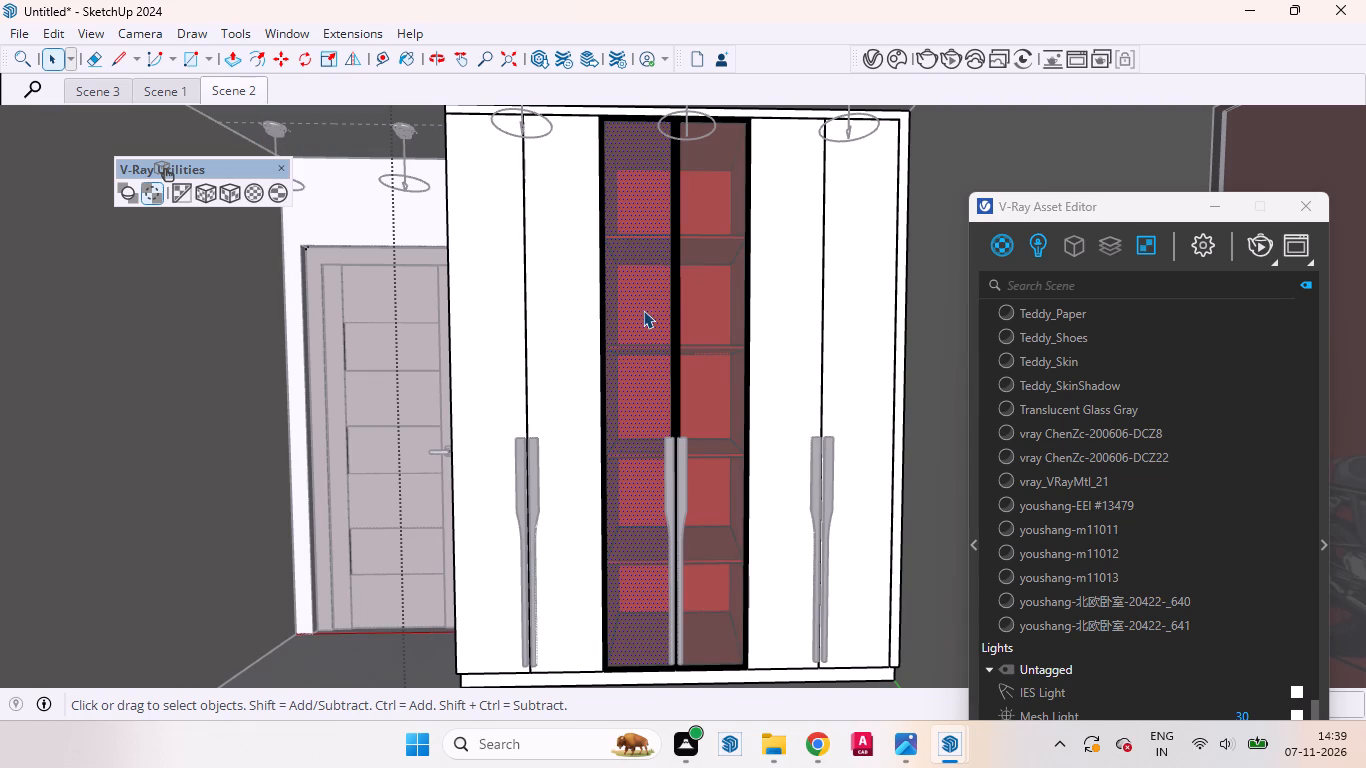
right_click(643, 308)
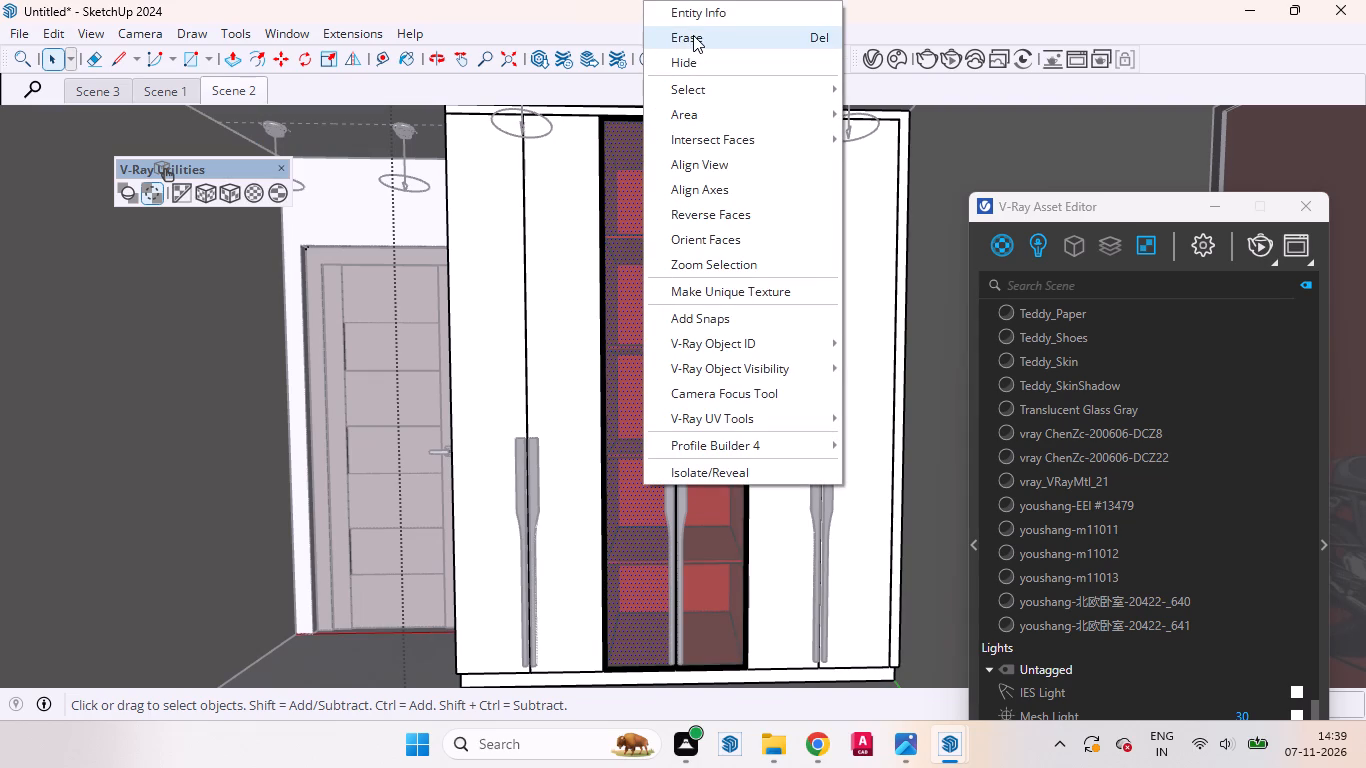
left_click(702, 59)
left_click(698, 280)
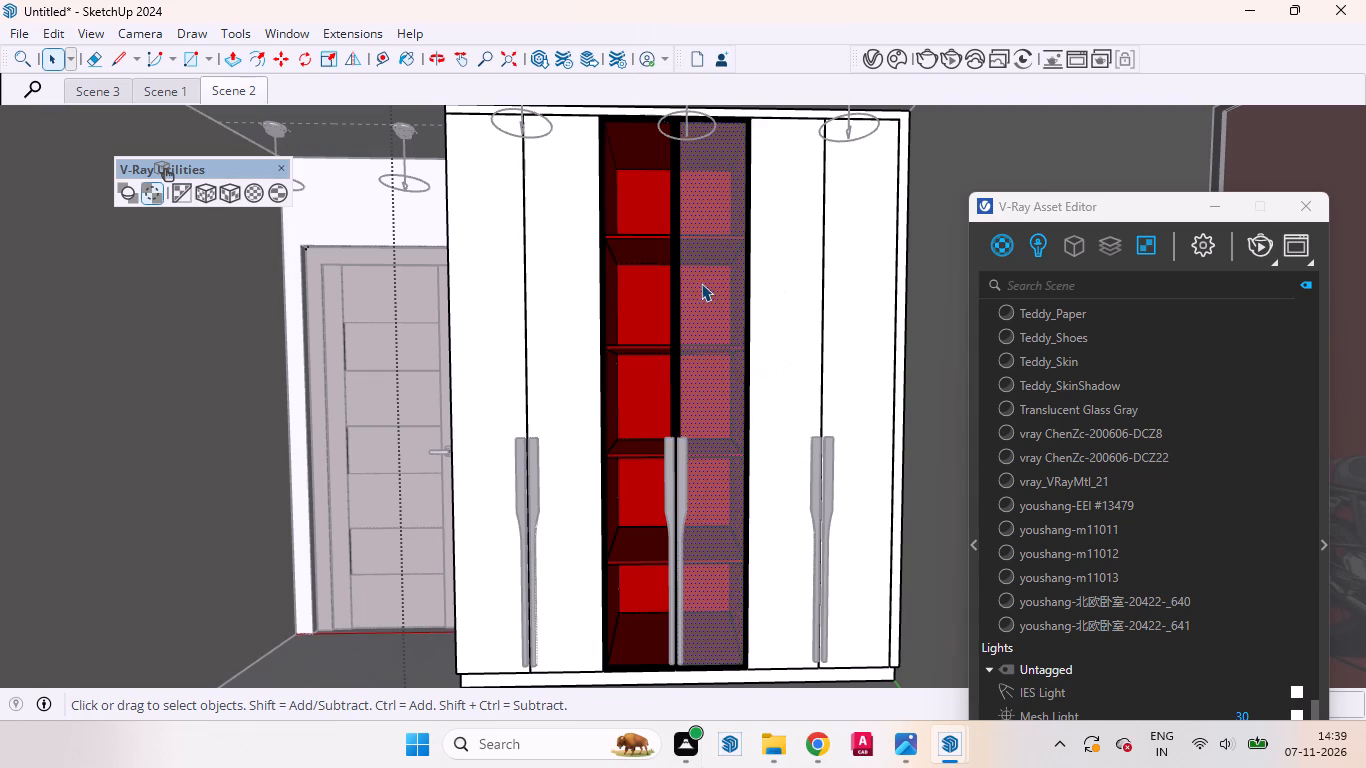
right_click(701, 283)
left_click(748, 347)
Place a vertical guide on the open cabinet's inner side panel, about 11 inches from its back corner edge.
scroll(613, 184, "up", 3)
scroll(613, 184, "down", 1)
scroll(613, 184, "up", 2)
scroll(625, 178, "down", 1)
scroll(626, 178, "up", 5)
middle_click_drag(636, 203, 447, 254)
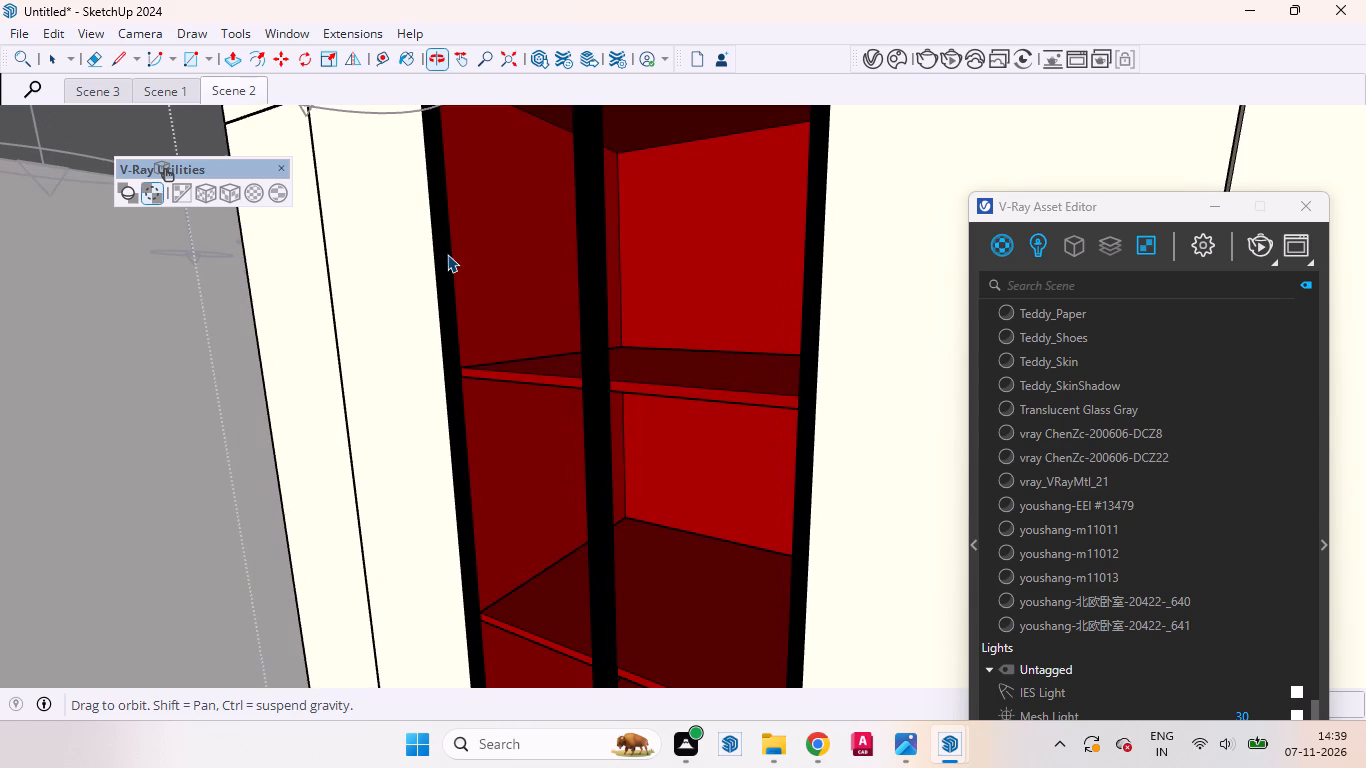
key("r")
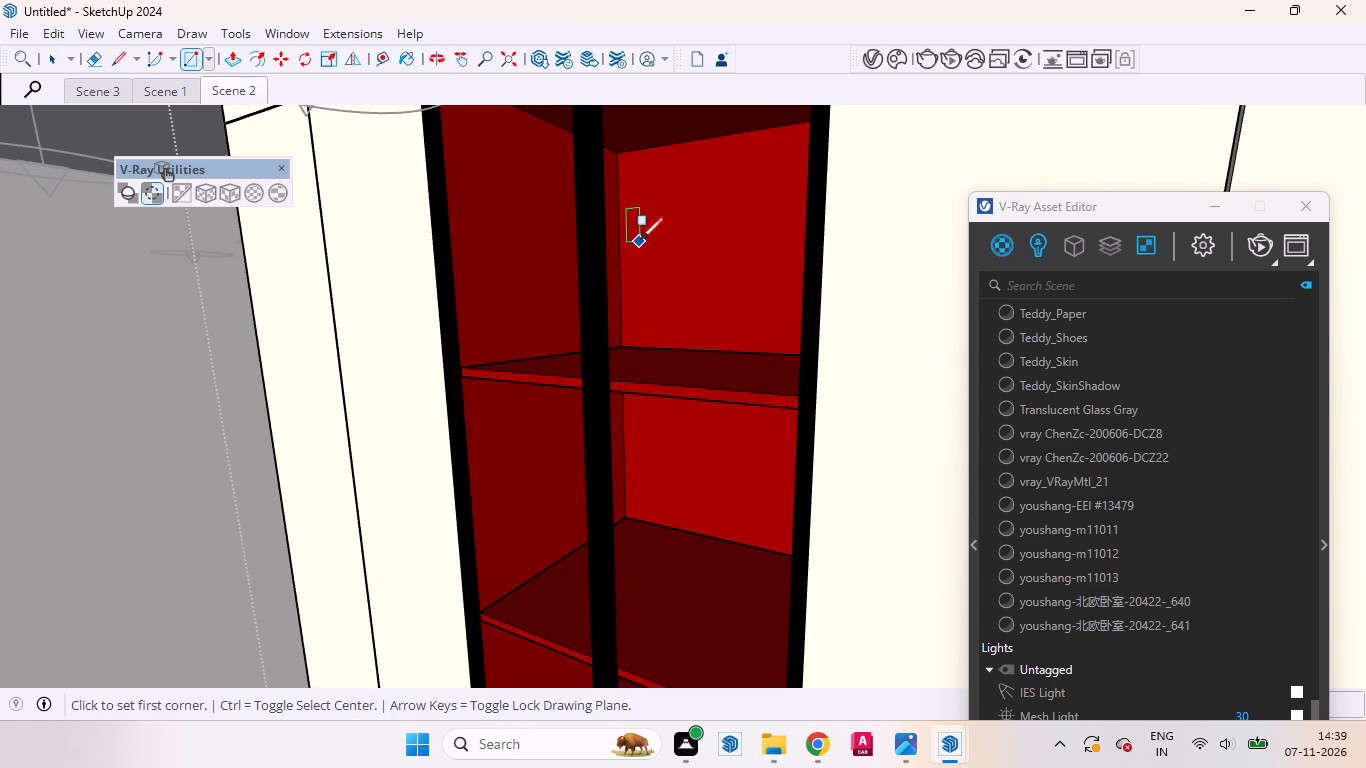
middle_click_drag(543, 280, 605, 282)
key("space")
key("t")
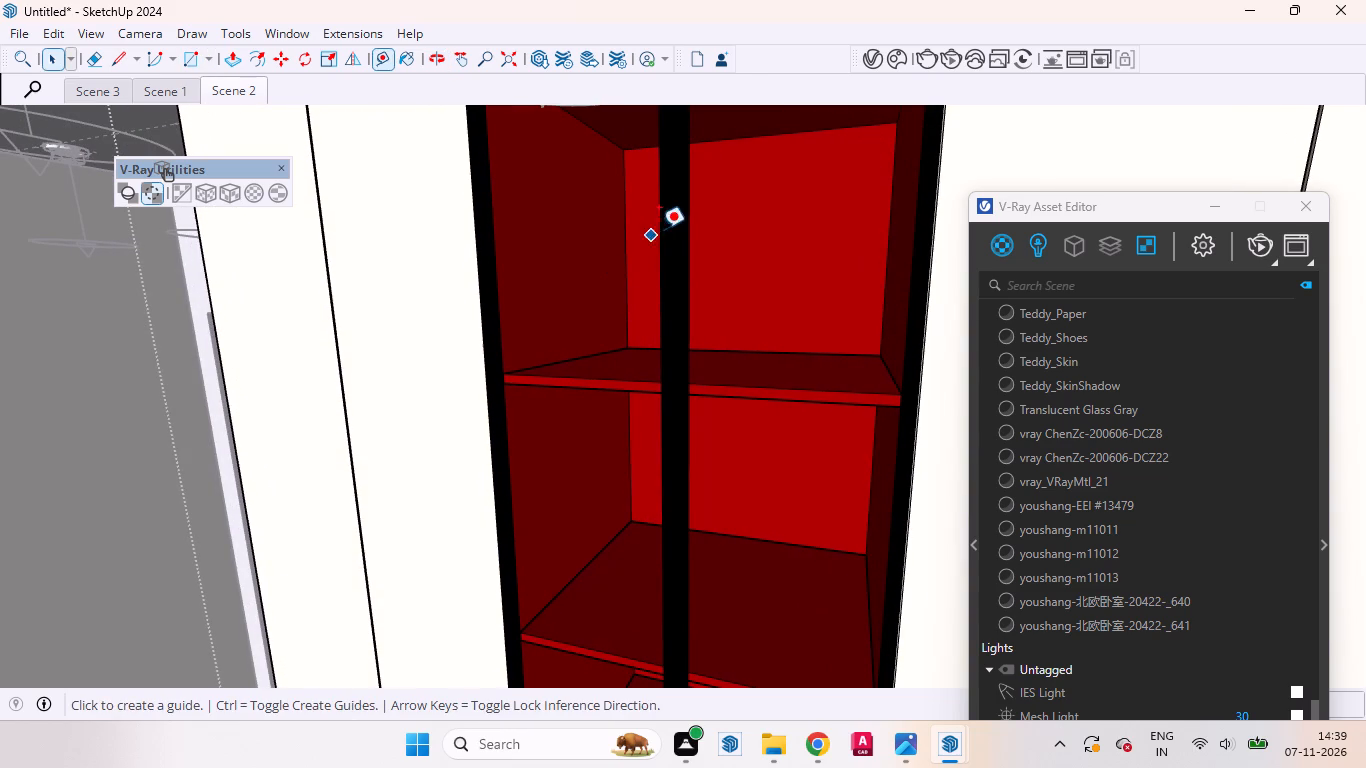
left_click(627, 214)
middle_click_drag(567, 251, 518, 257)
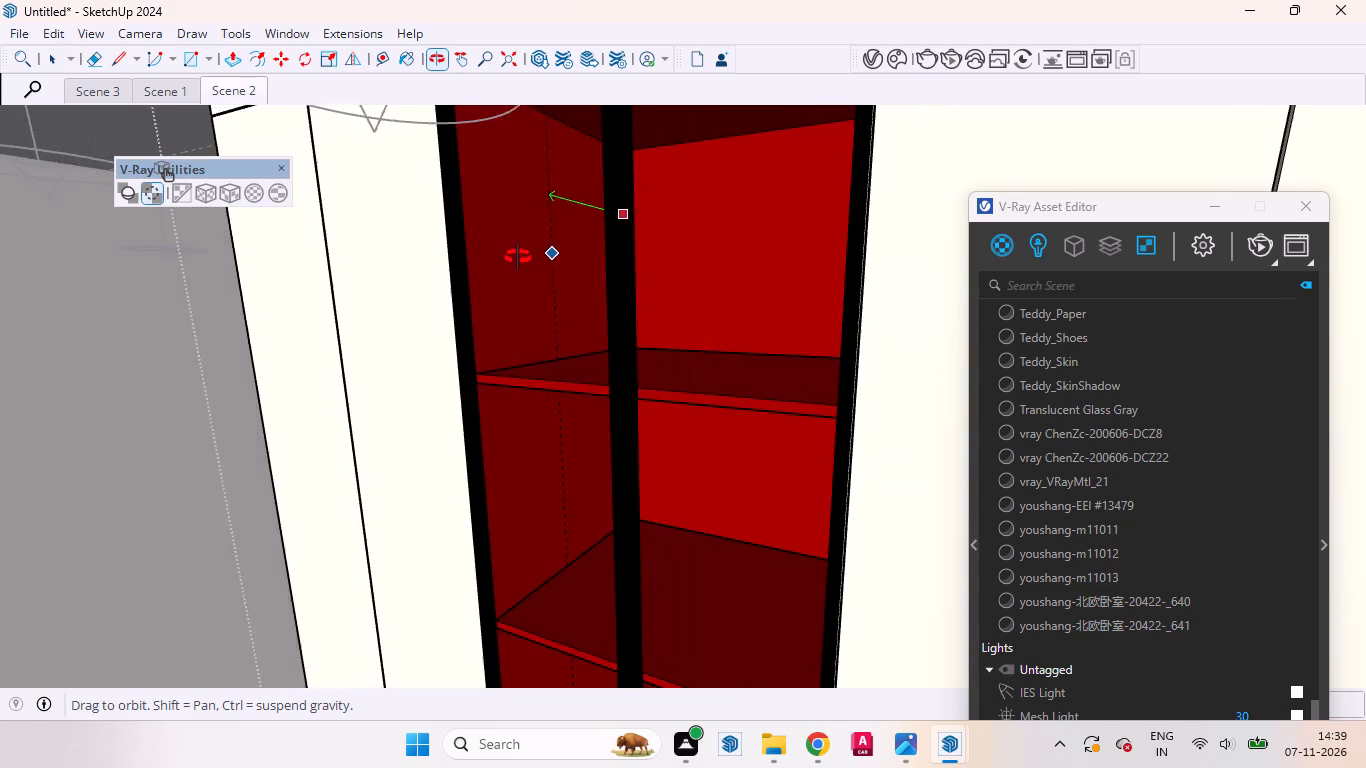
middle_click_drag(518, 257, 510, 276)
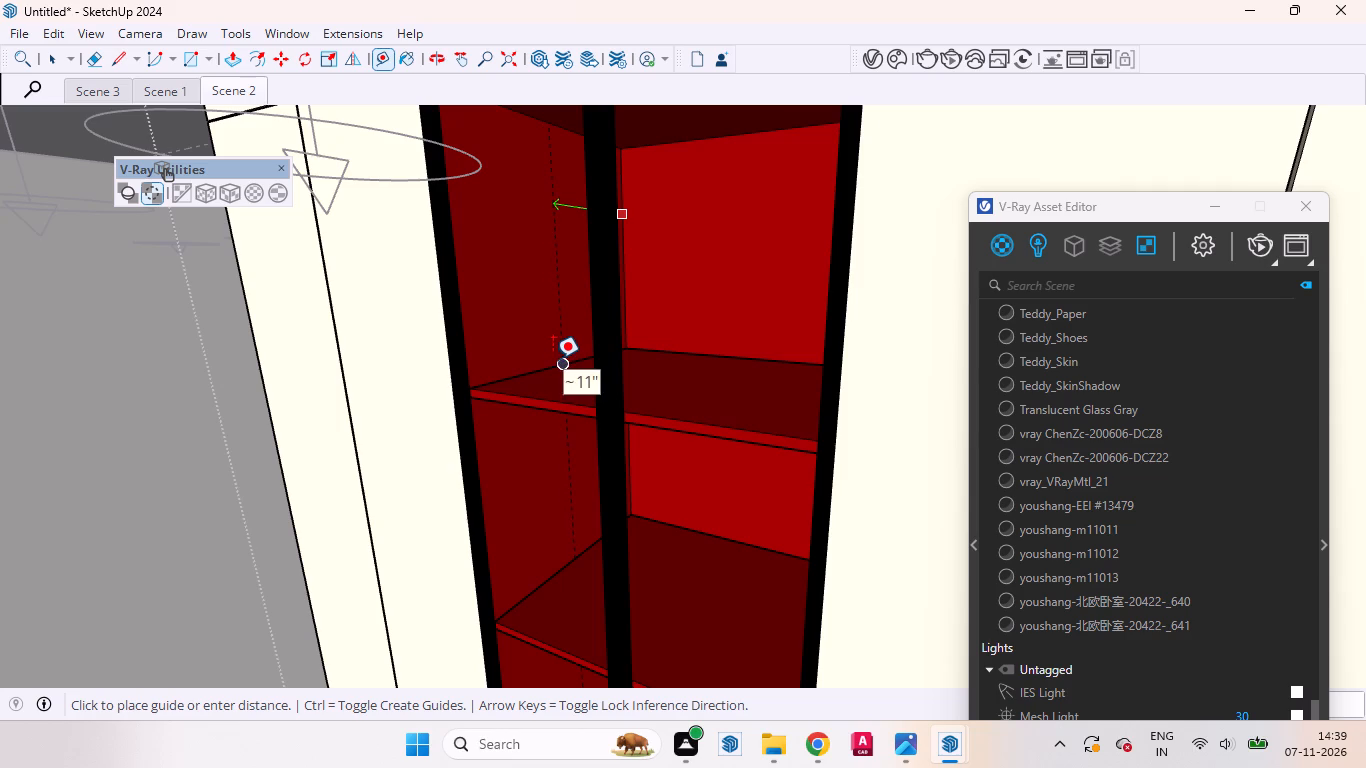
left_click(553, 359)
Place a second vertical guide from the same back edge on the side panel, nearer the cabinet front than the first.
scroll(576, 238, "up", 8)
middle_click_drag(550, 227, 429, 224)
middle_click_drag(510, 375, 488, 376)
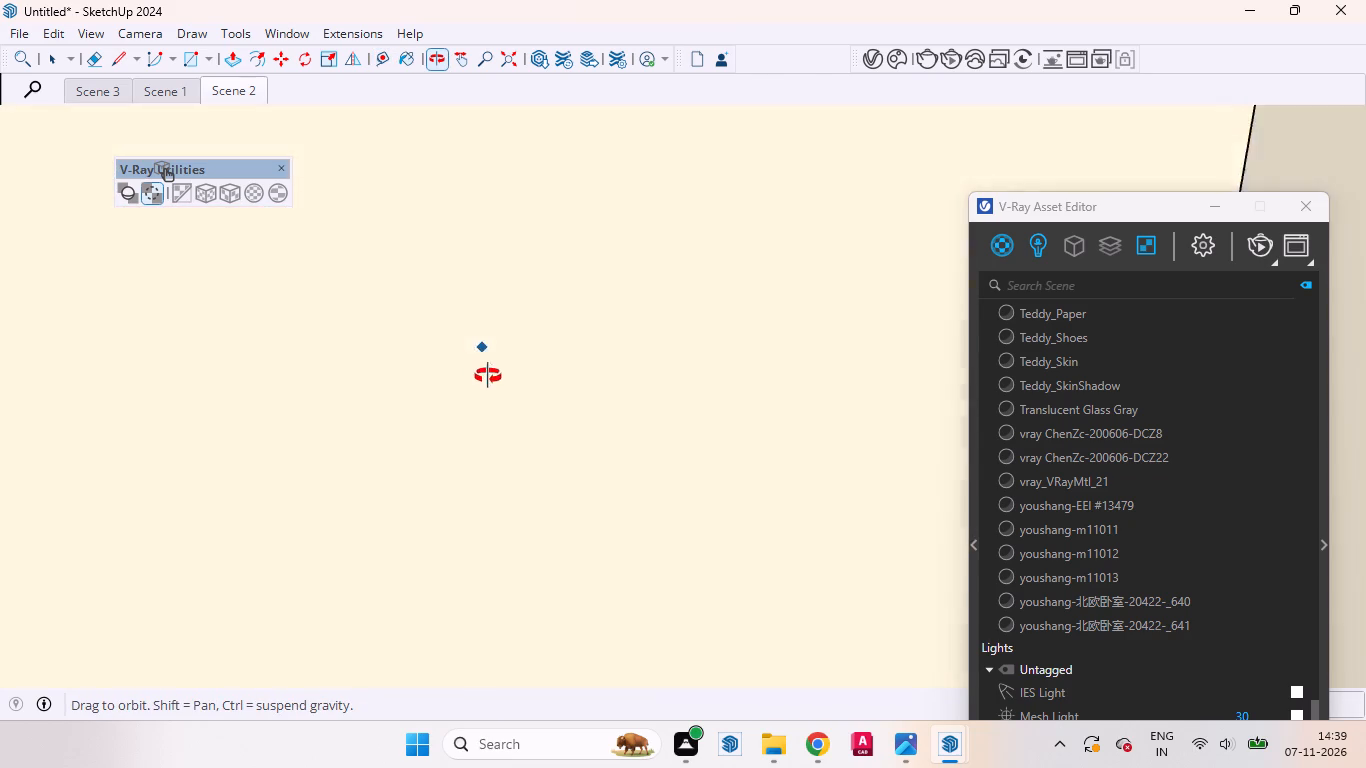
middle_click_drag(488, 376, 509, 393)
left_click(638, 249)
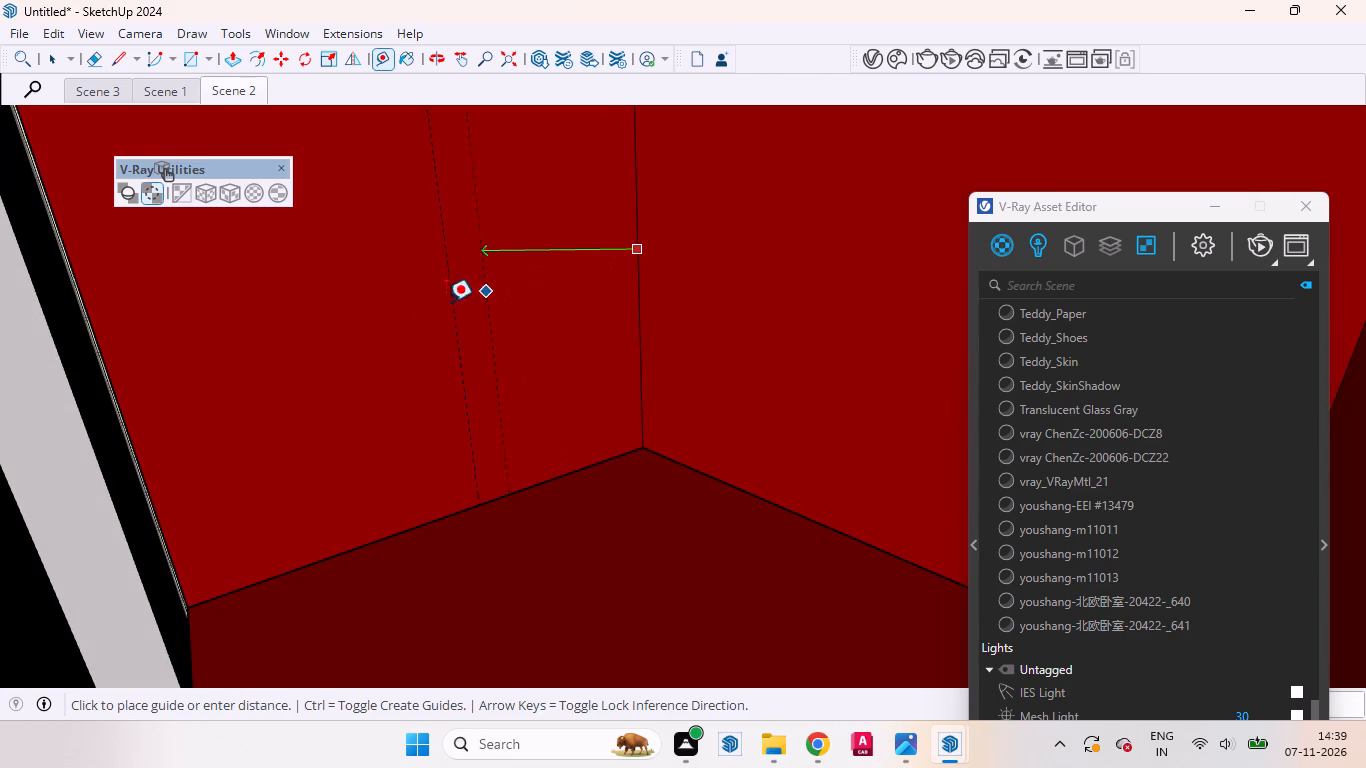
left_click(387, 311)
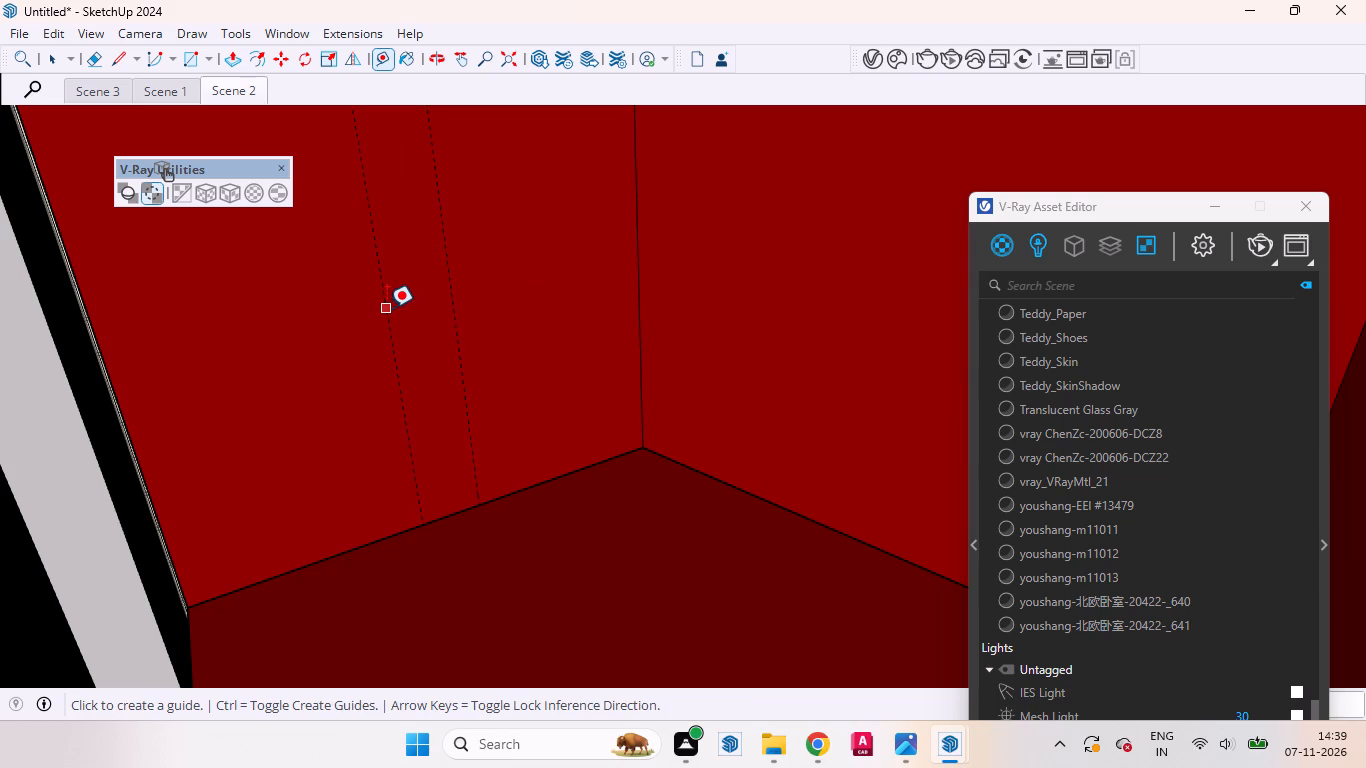
Offset another guide 1 inch from the front-most guide, toward the cabinet's back.
left_click(387, 308)
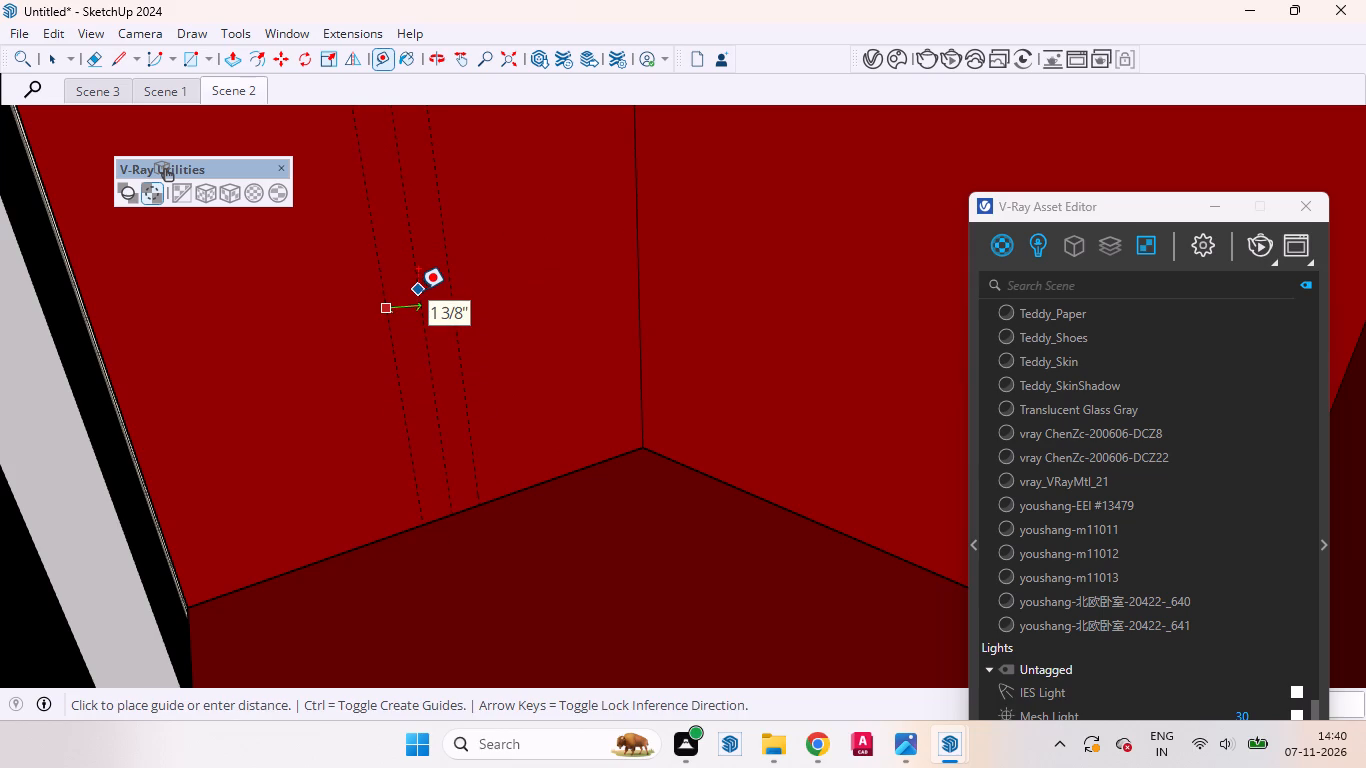
key("1")
key("Return")
key("space")
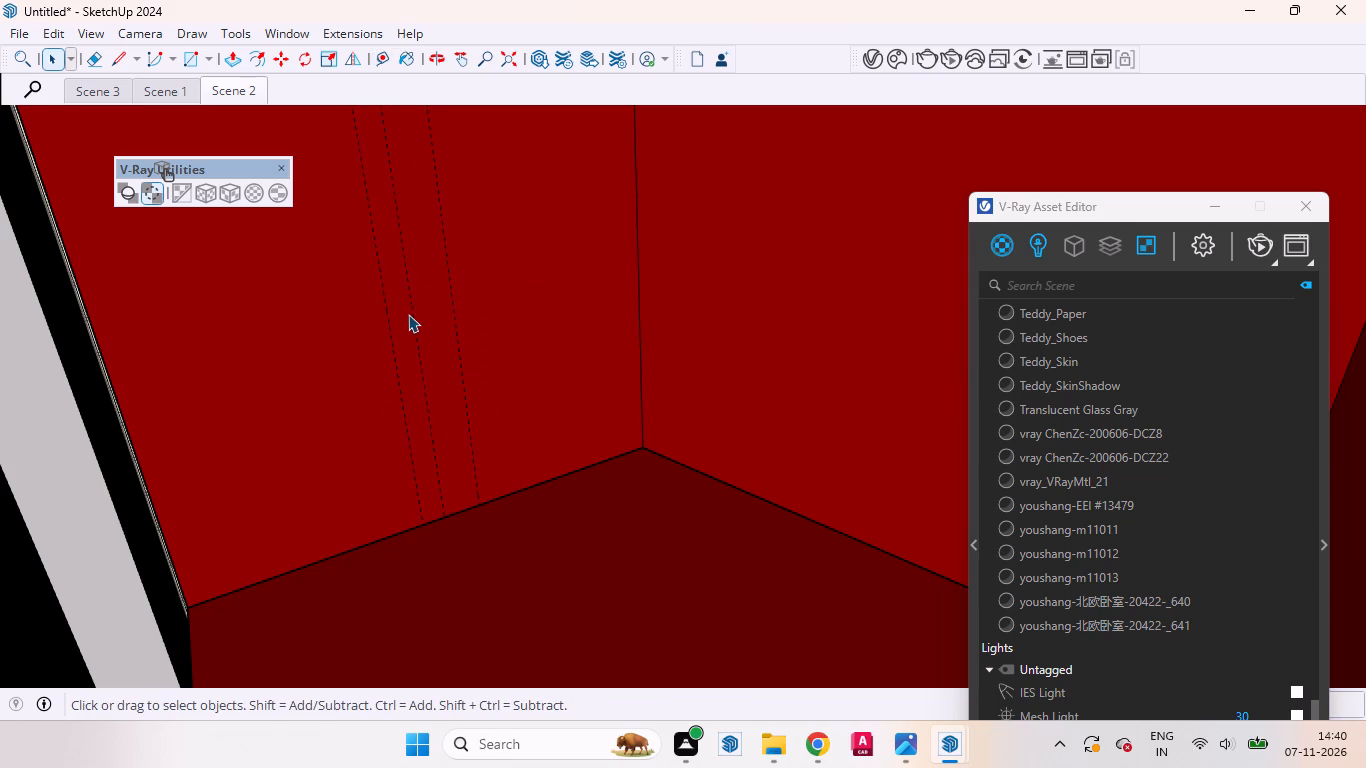
Display the V-Ray Lights toolbar.
scroll(408, 317, "up", 5)
middle_click_drag(408, 372, 434, 293)
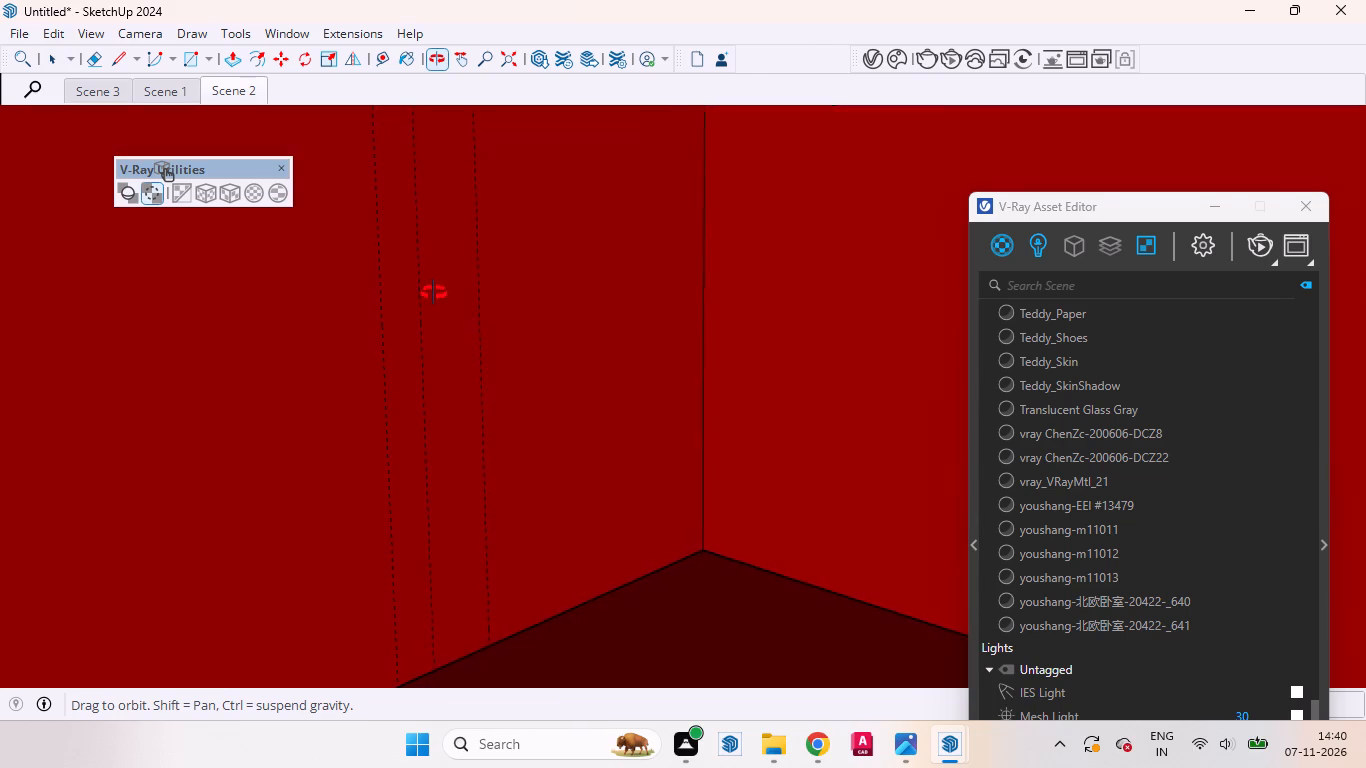
middle_click_drag(434, 293, 402, 328)
right_click(663, 32)
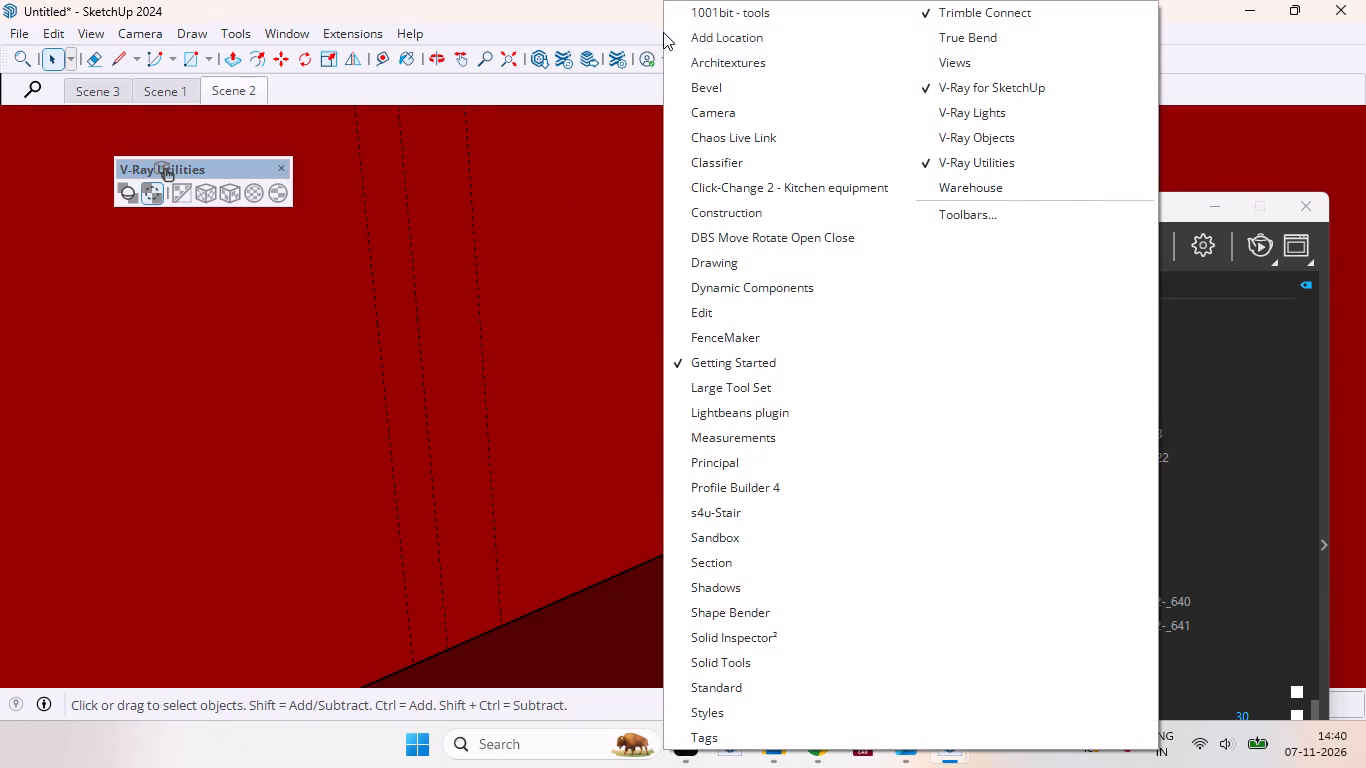
left_click(974, 108)
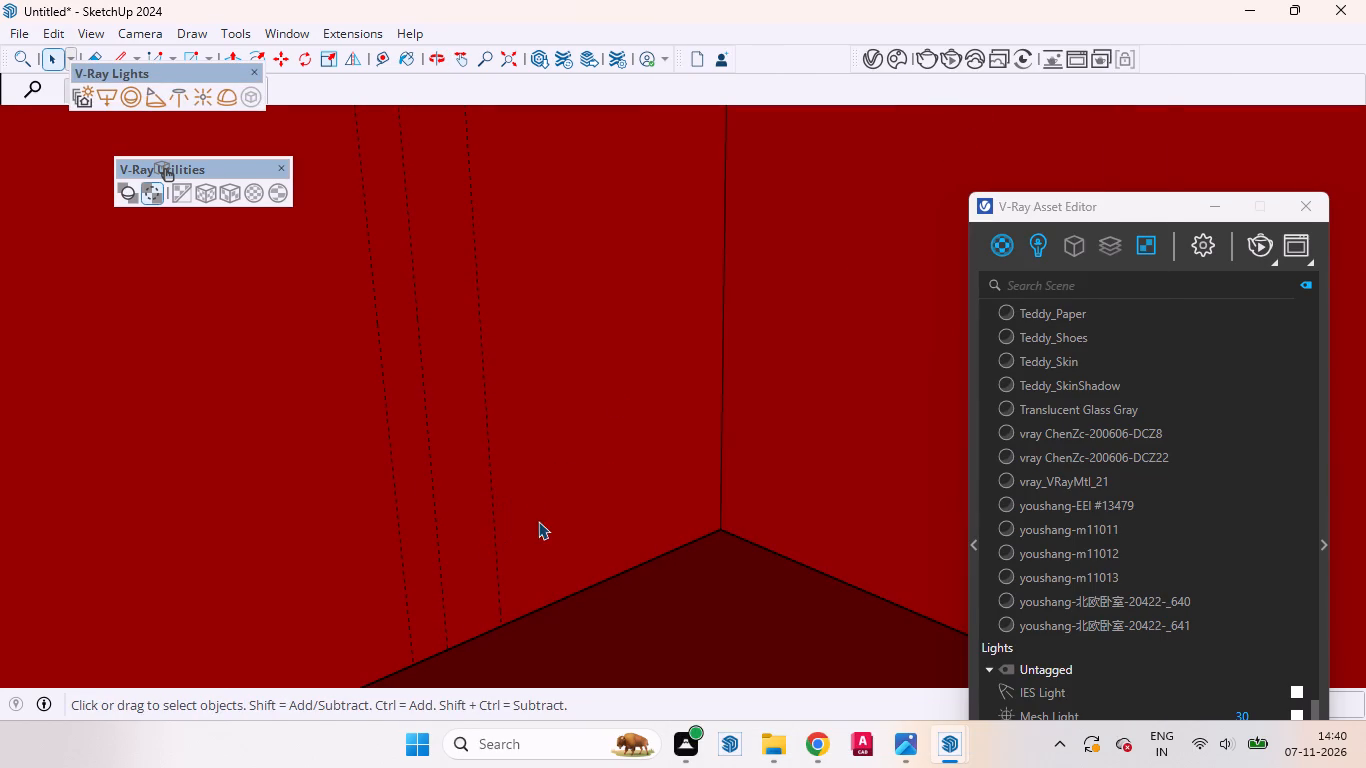
Start a V-Ray rectangle light with its first corner where the middle guide meets the top edge of the cabinet's side panel.
middle_click_drag(533, 490, 580, 360)
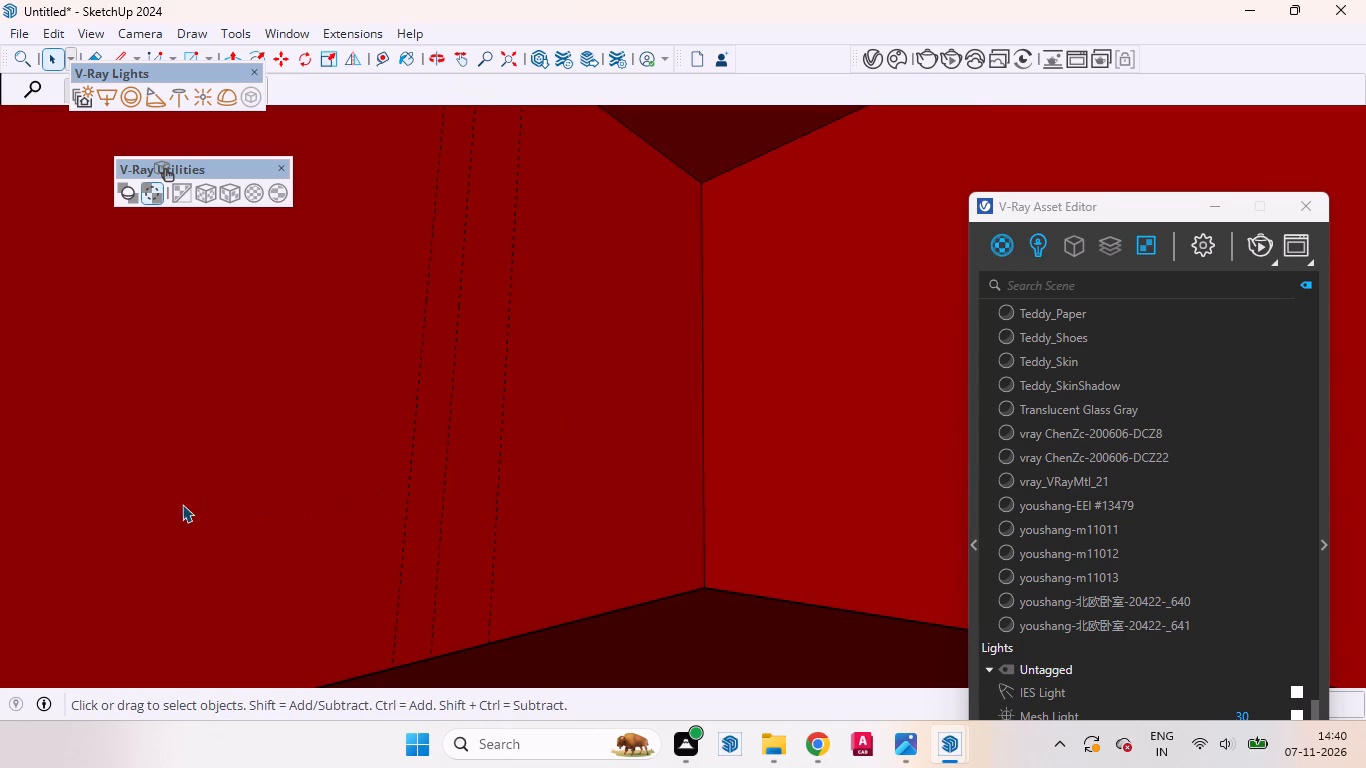
left_click(454, 51)
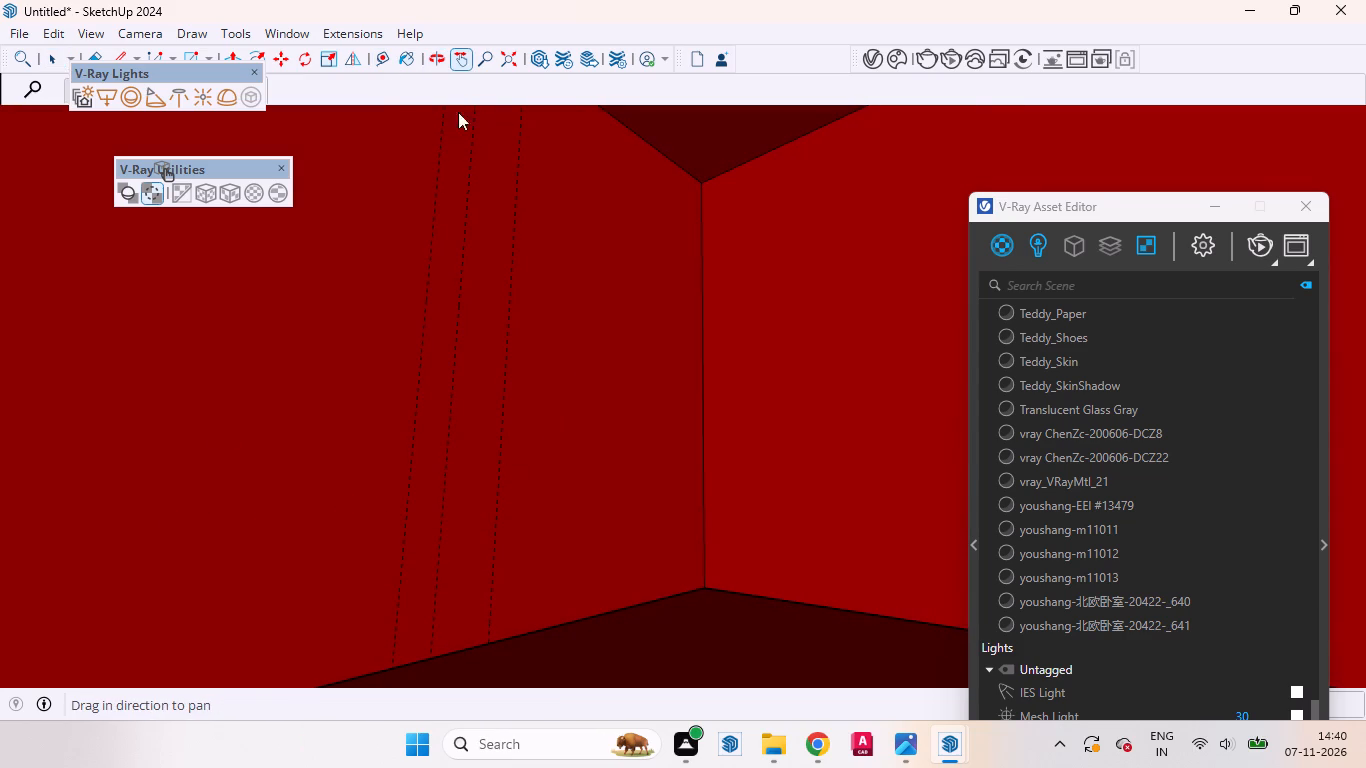
left_click_drag(479, 191, 475, 327)
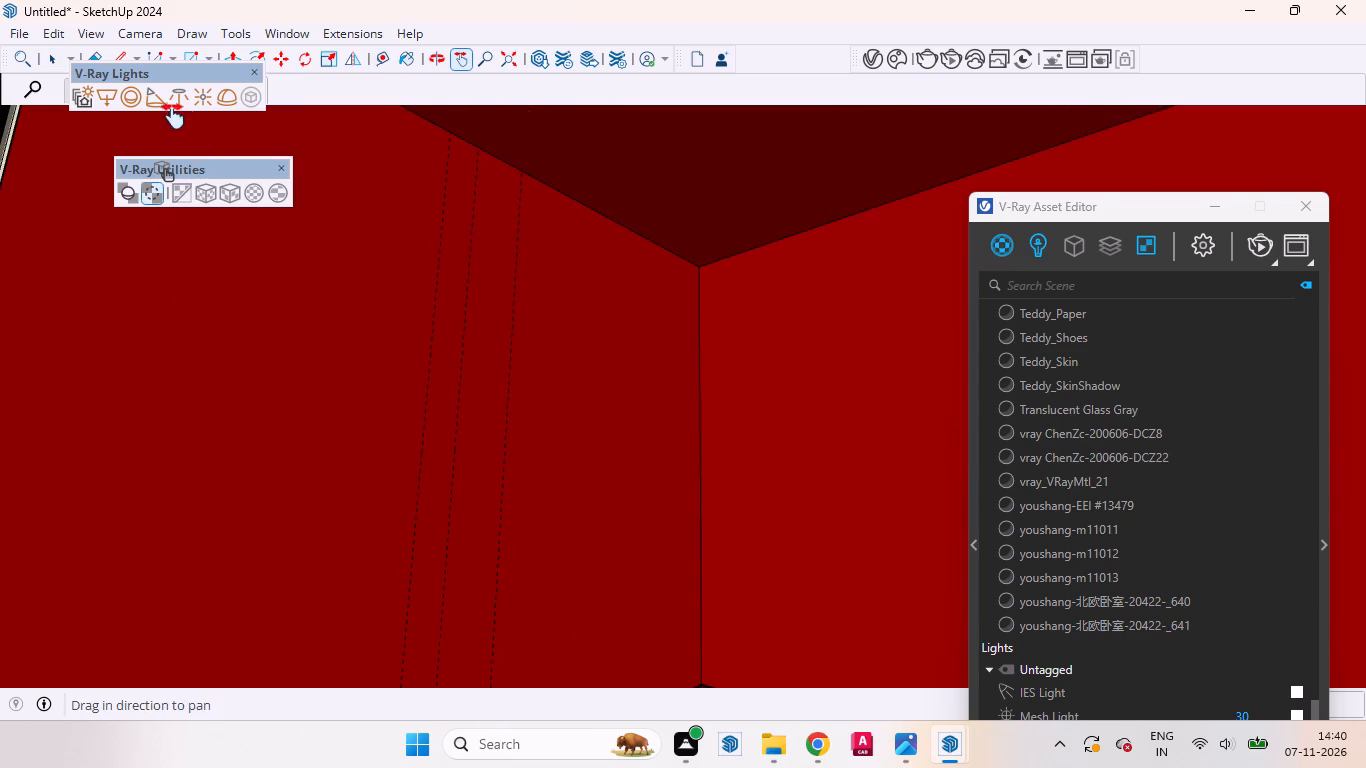
left_click(112, 93)
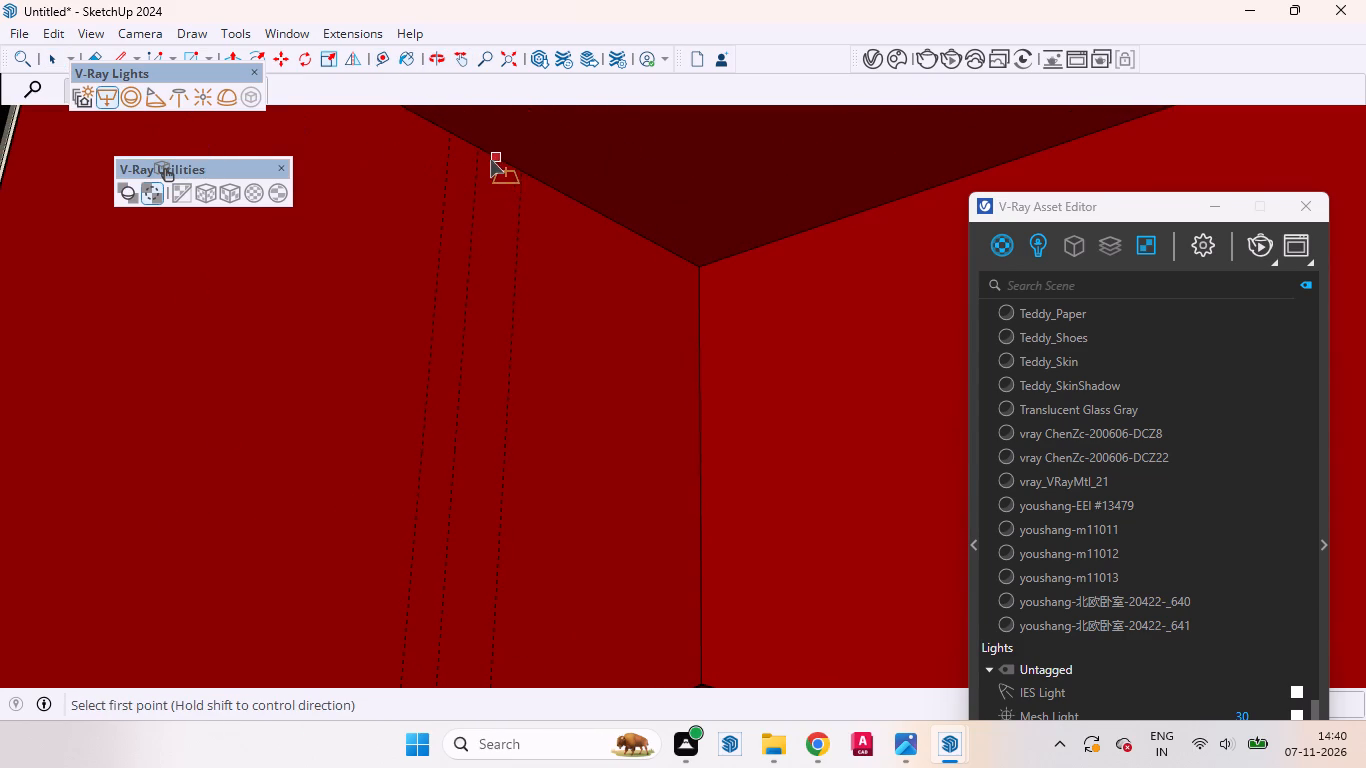
left_click(480, 154)
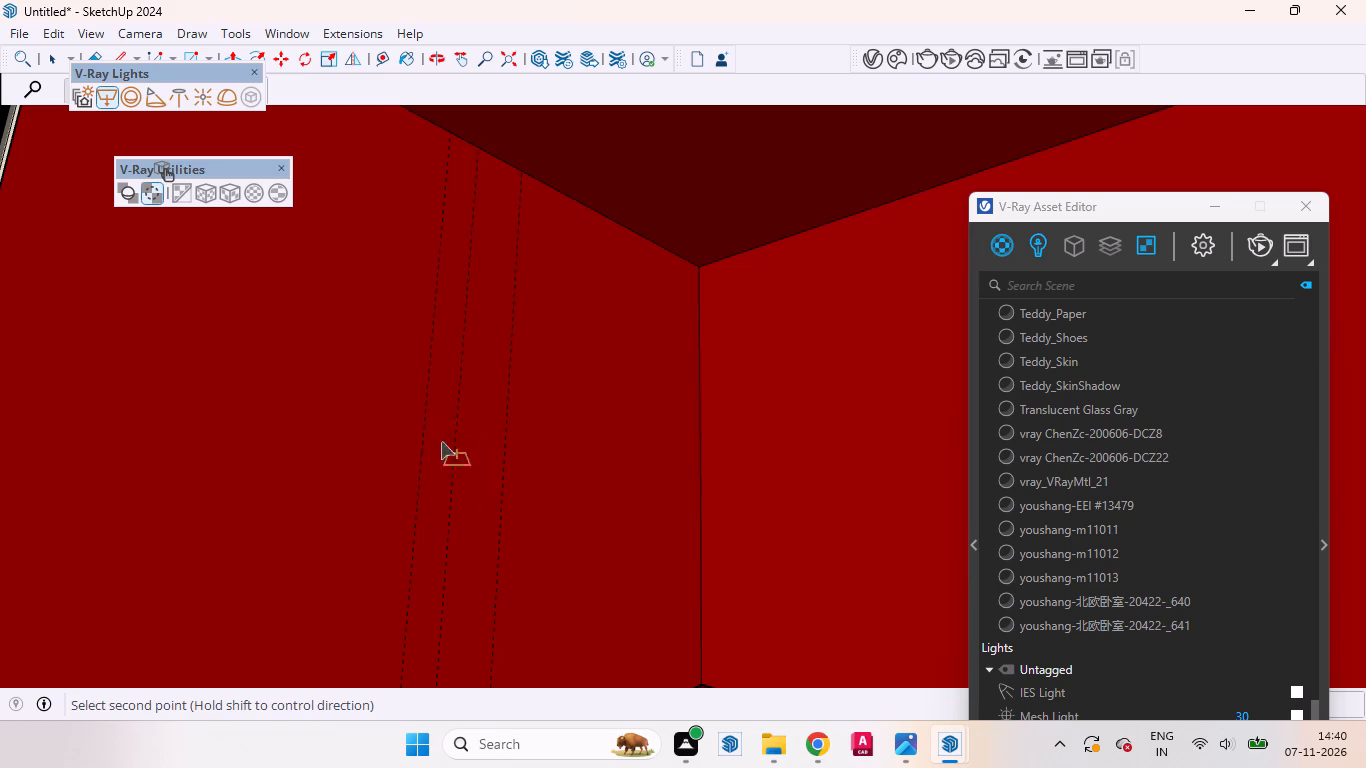
scroll(407, 615, "up", 1)
middle_click_drag(410, 615, 411, 615)
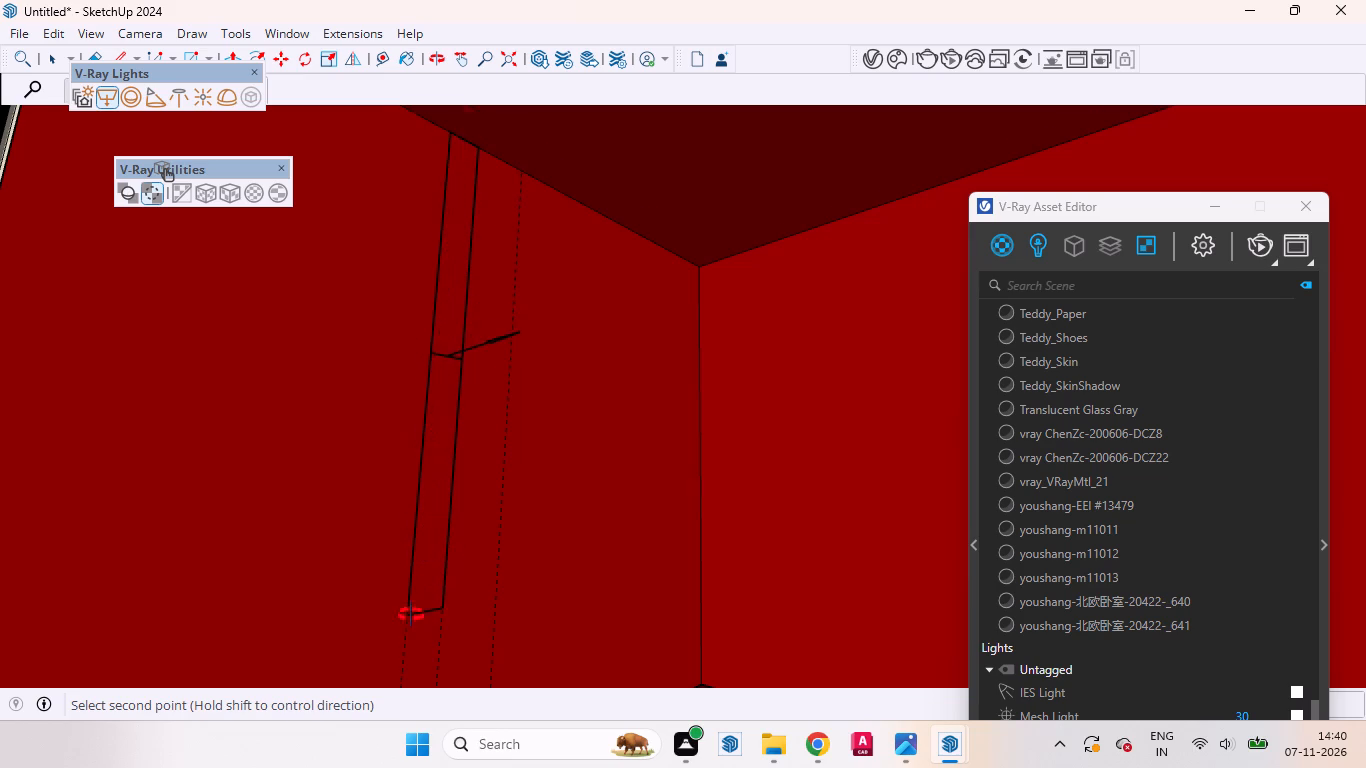
middle_click_drag(411, 615, 617, 635)
scroll(570, 529, "down", 16)
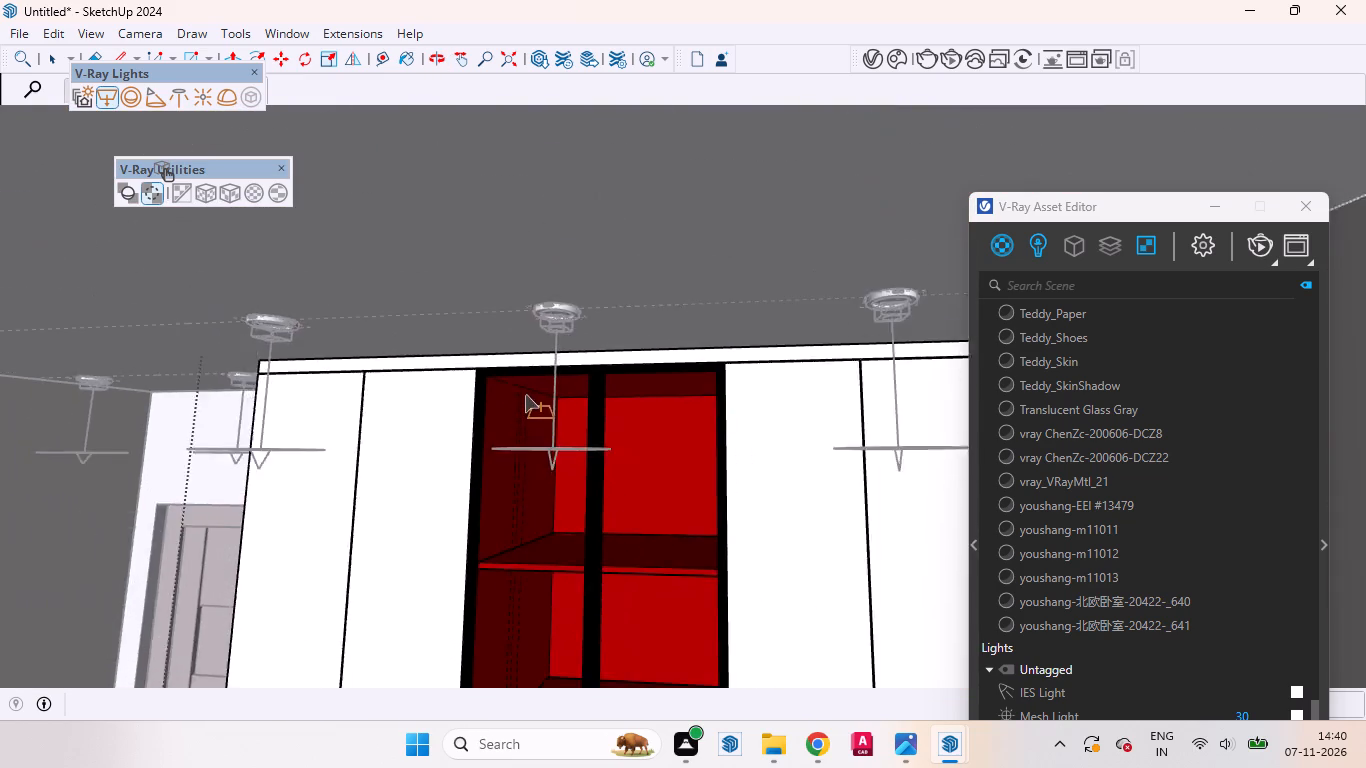
scroll(525, 394, "down", 5)
scroll(527, 385, "up", 2)
scroll(527, 385, "down", 7)
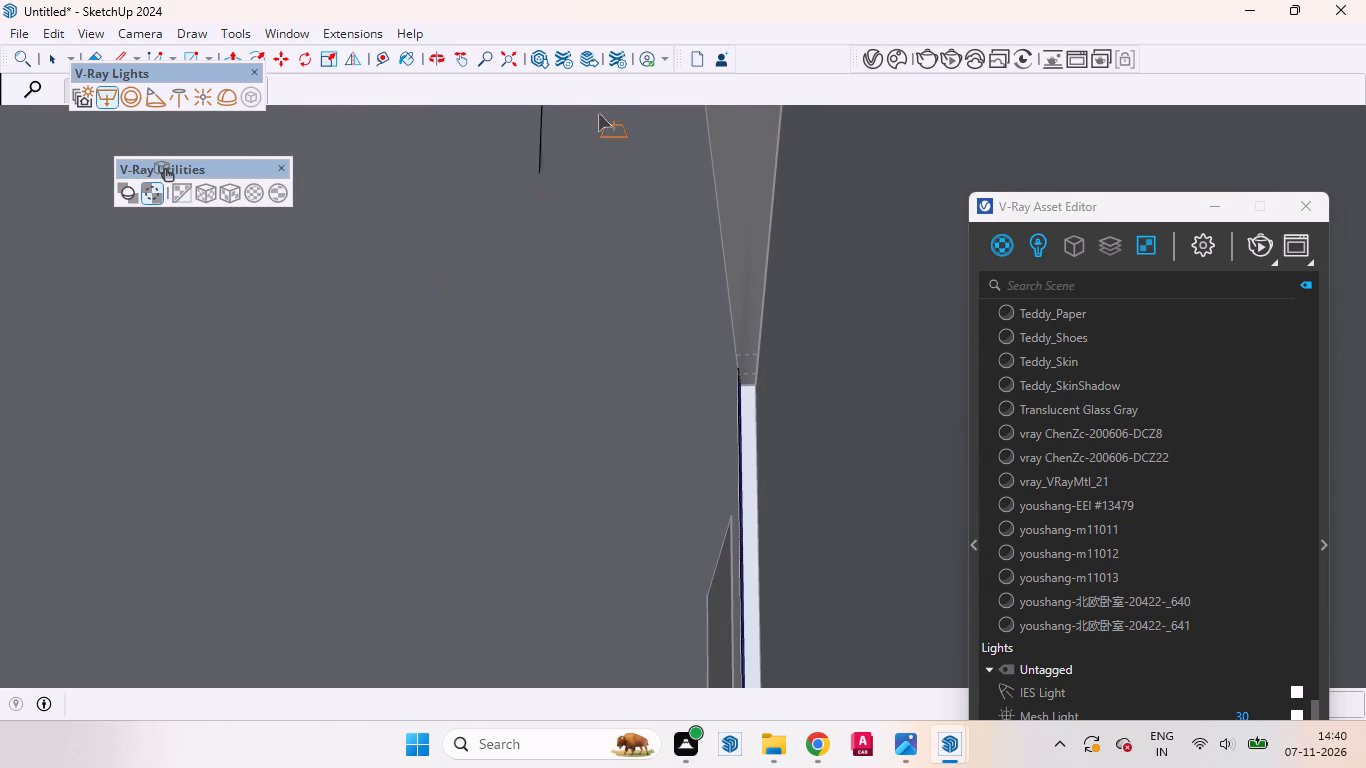
Display the Large Tool Set toolbar and recall the previous camera view.
right_click(513, 32)
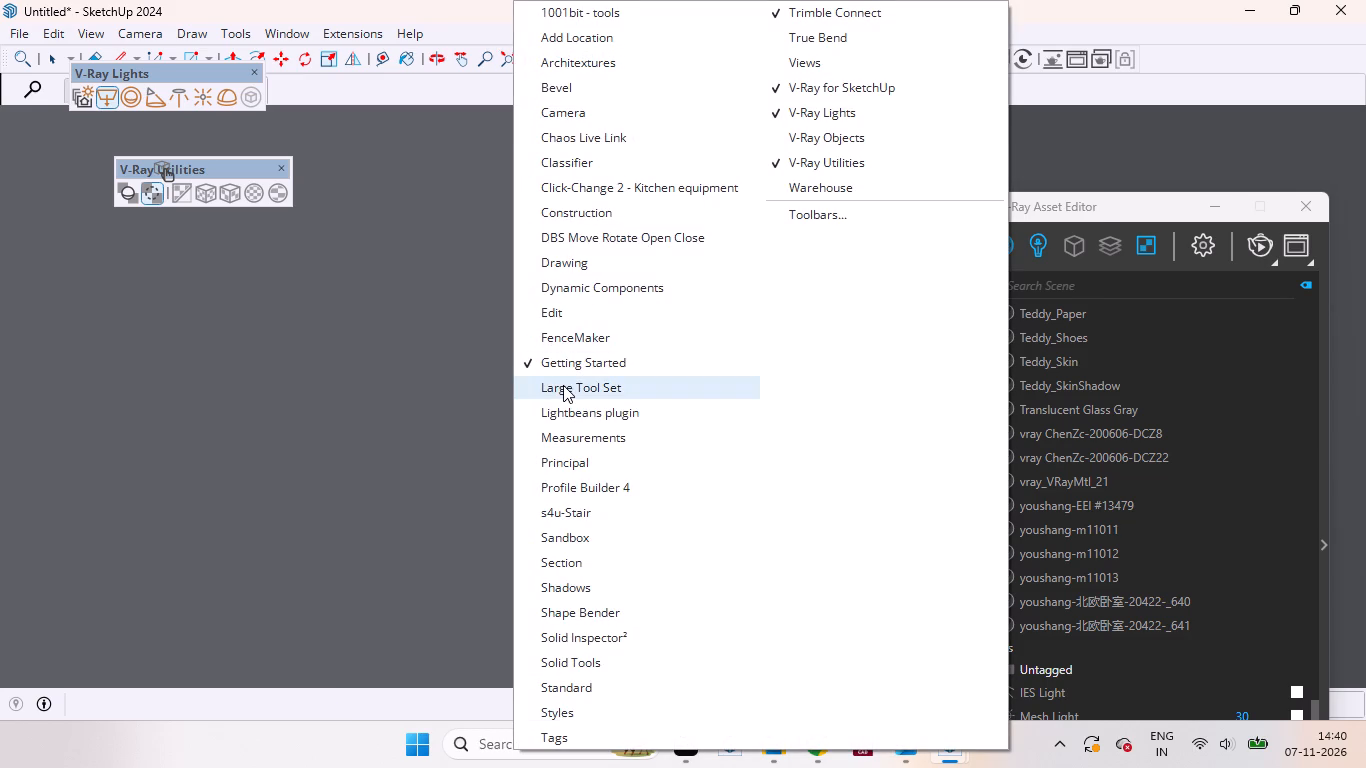
left_click(563, 385)
left_click(39, 521)
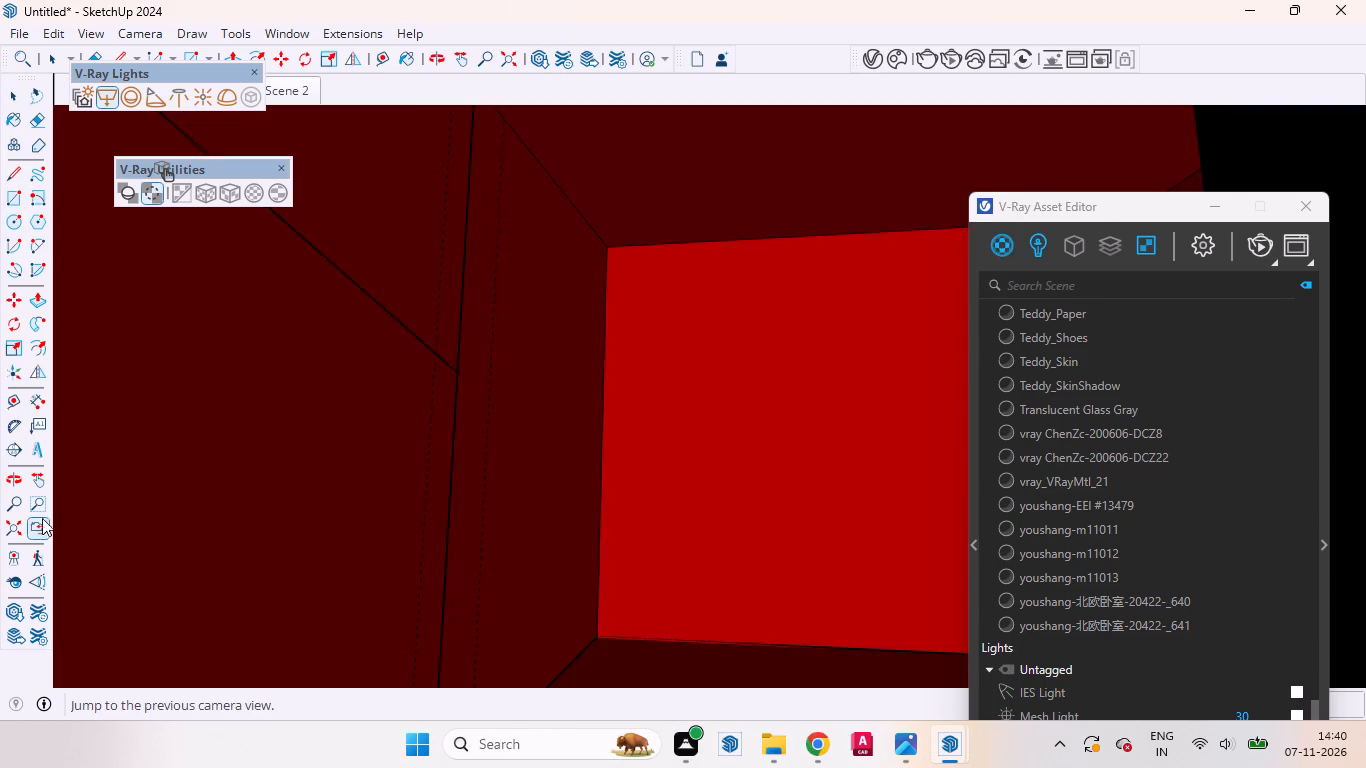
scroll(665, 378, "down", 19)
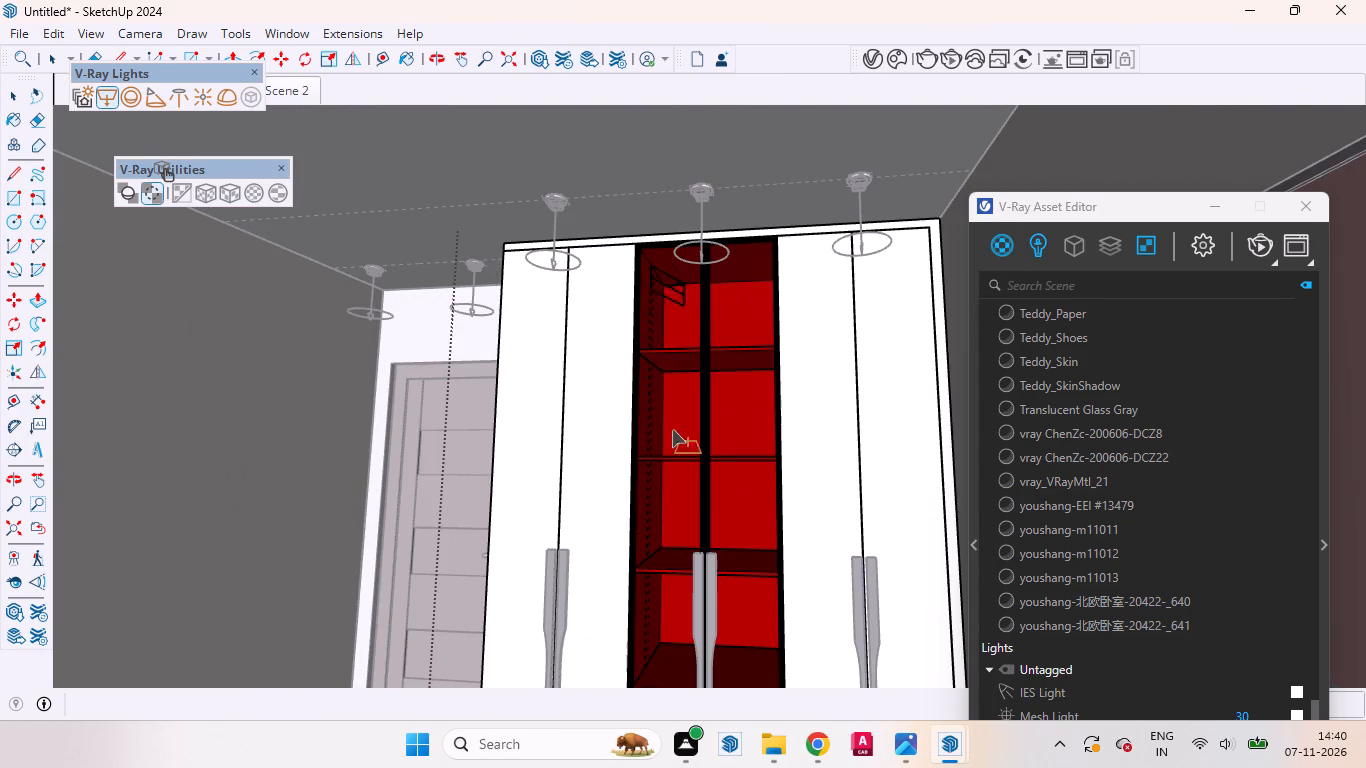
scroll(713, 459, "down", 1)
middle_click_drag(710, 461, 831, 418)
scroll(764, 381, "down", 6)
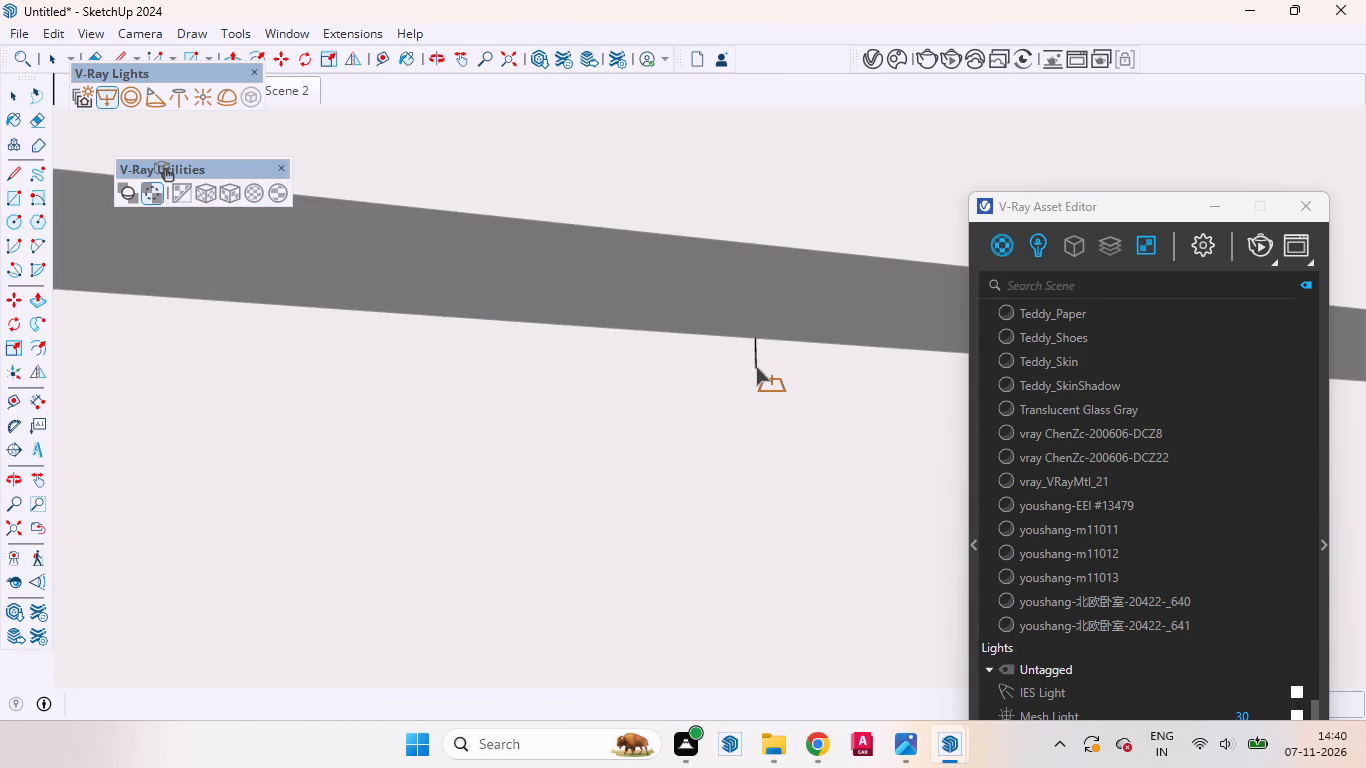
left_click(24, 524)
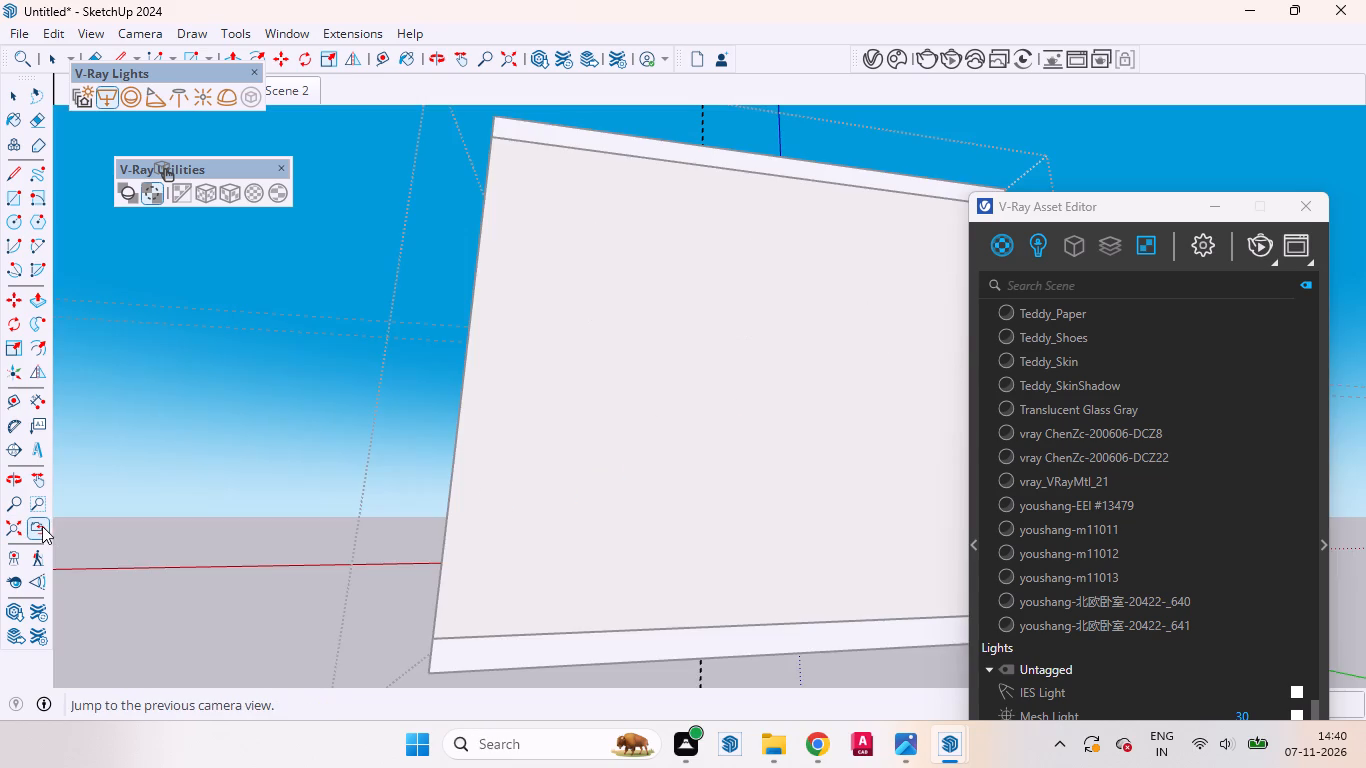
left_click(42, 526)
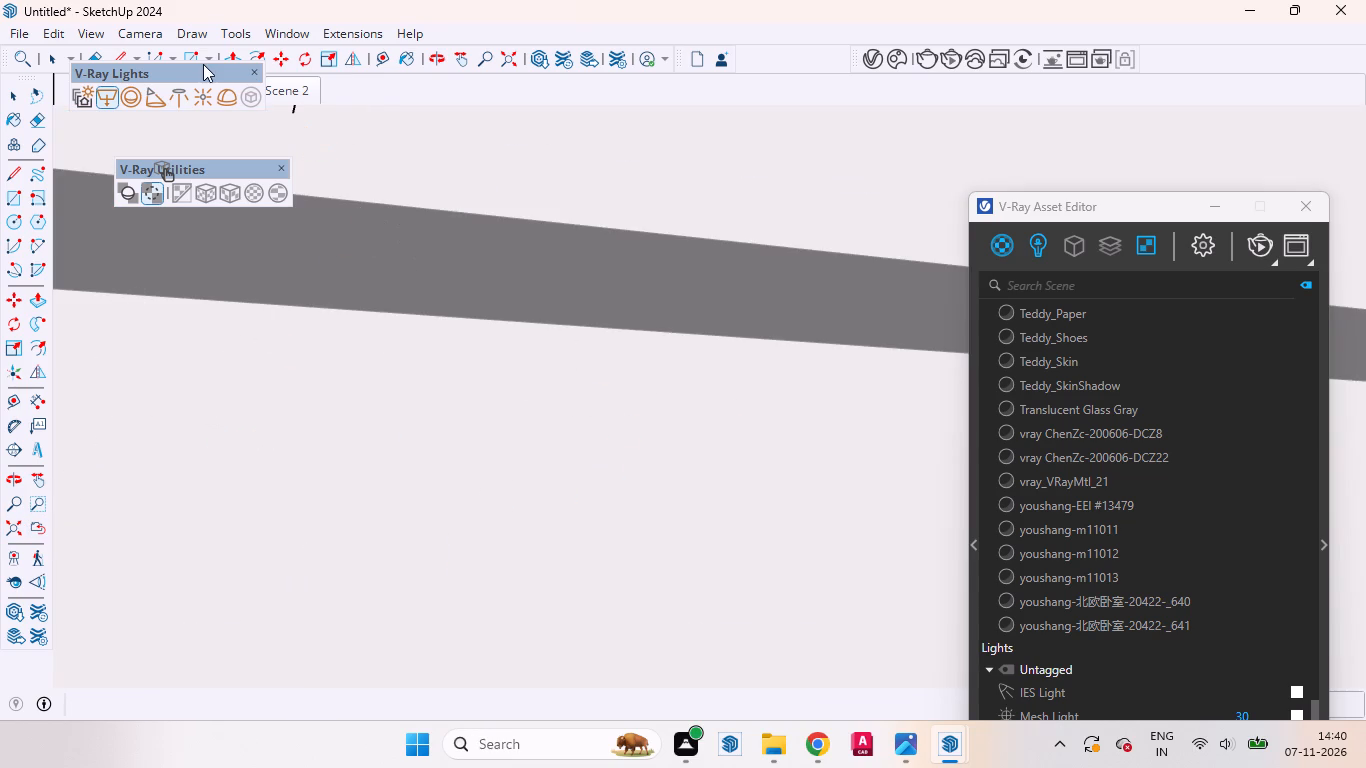
Dock the V-Ray Lights toolbar with the Large Tool Set.
left_click_drag(194, 74, 139, 208)
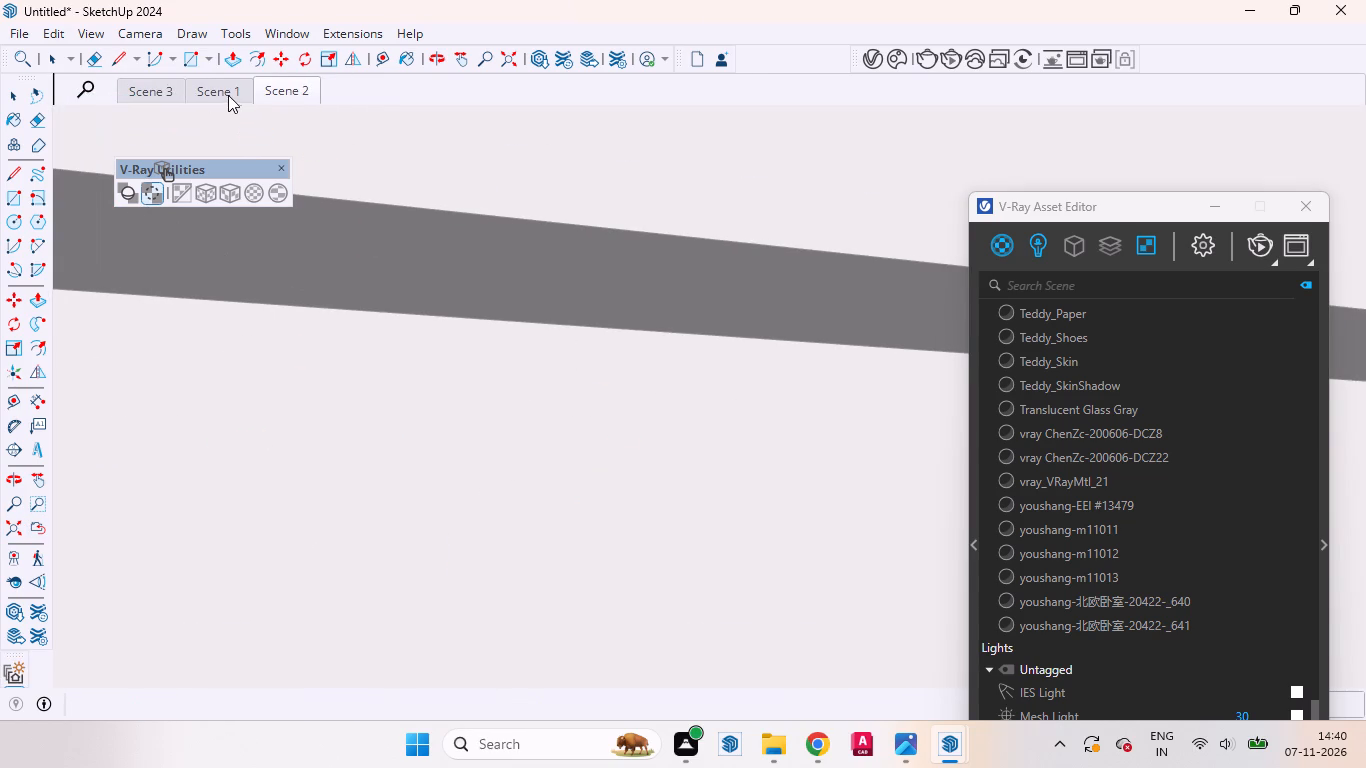
Return to Scene 1 and place the rectangle light's opposite corner at the bottom edge of the cabinet's side panel, on the strip guide.
left_click(228, 95)
middle_click_drag(706, 664, 636, 667)
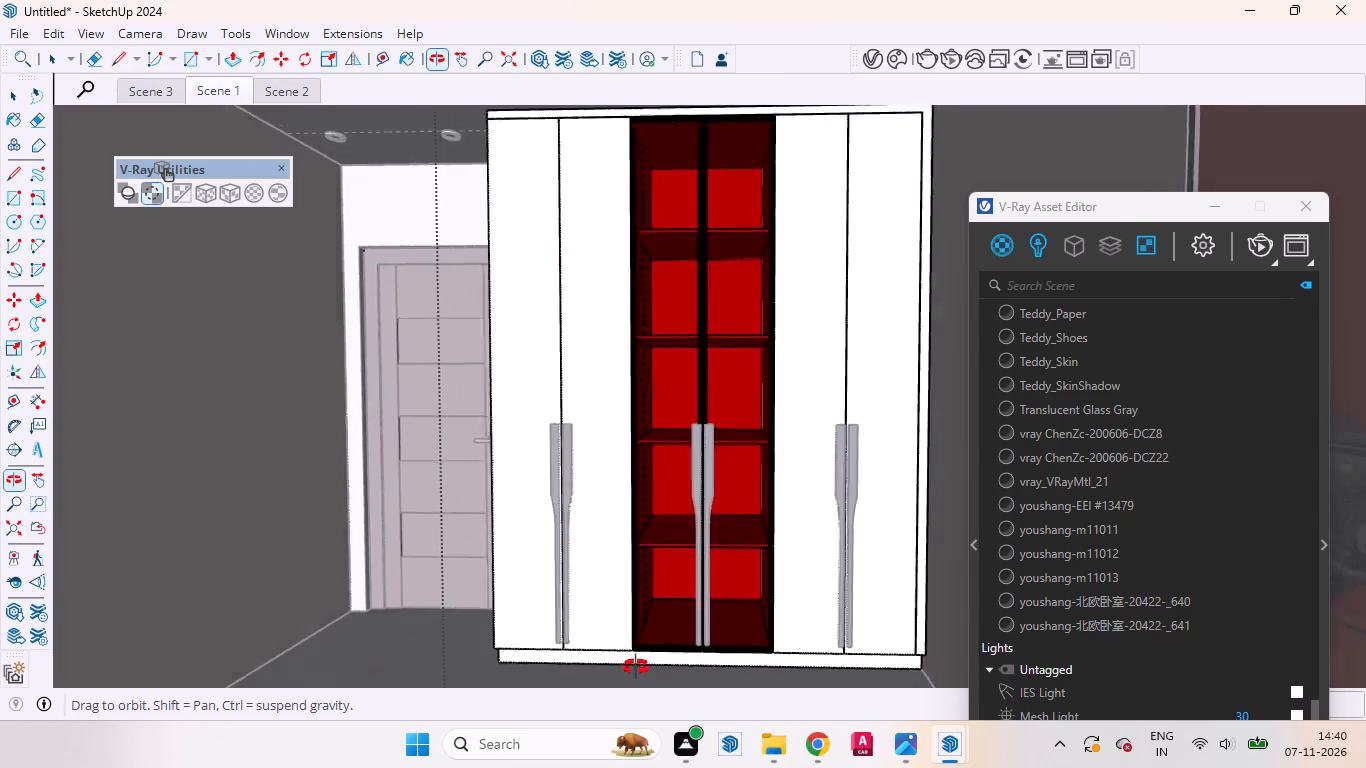
middle_click_drag(636, 667, 598, 653)
scroll(640, 611, "up", 20)
scroll(640, 611, "up", 1)
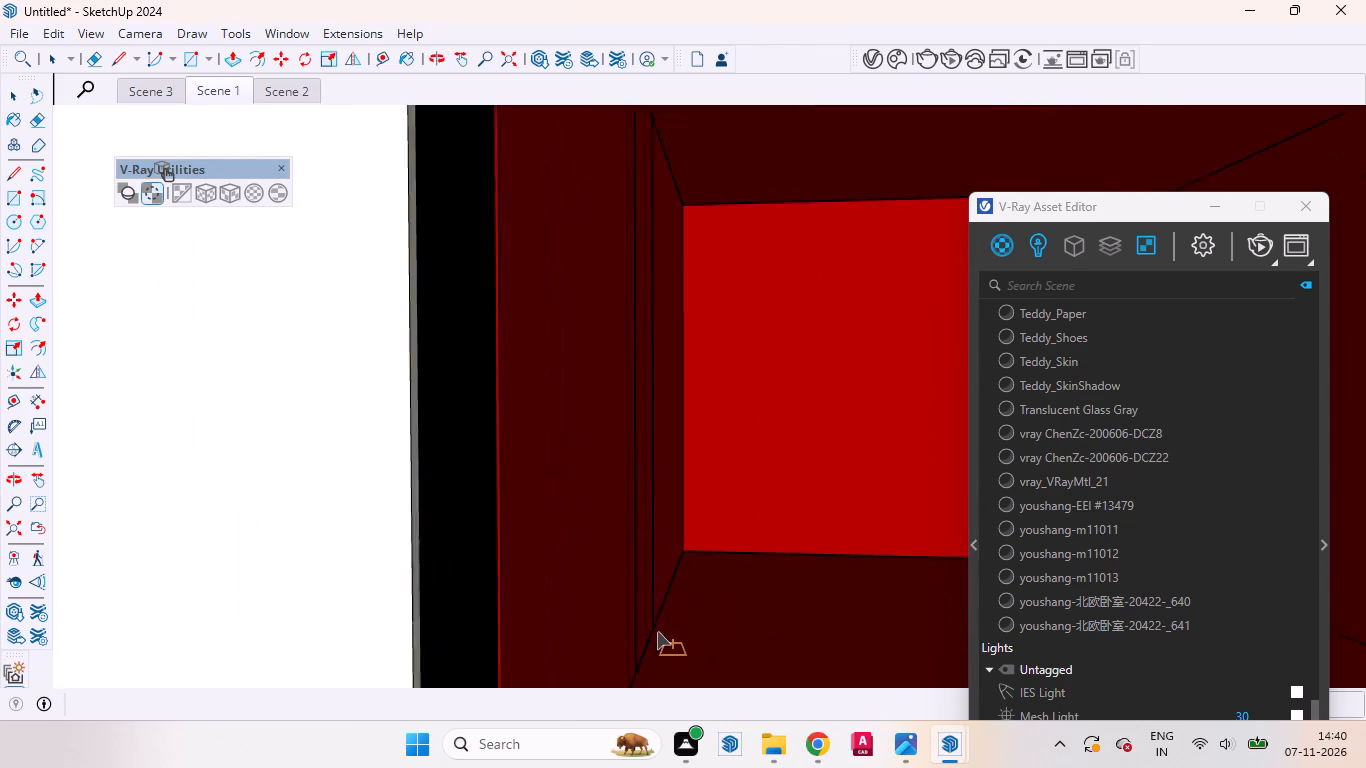
scroll(641, 572, "down", 2)
scroll(642, 560, "up", 1)
scroll(642, 556, "down", 6)
scroll(662, 607, "up", 13)
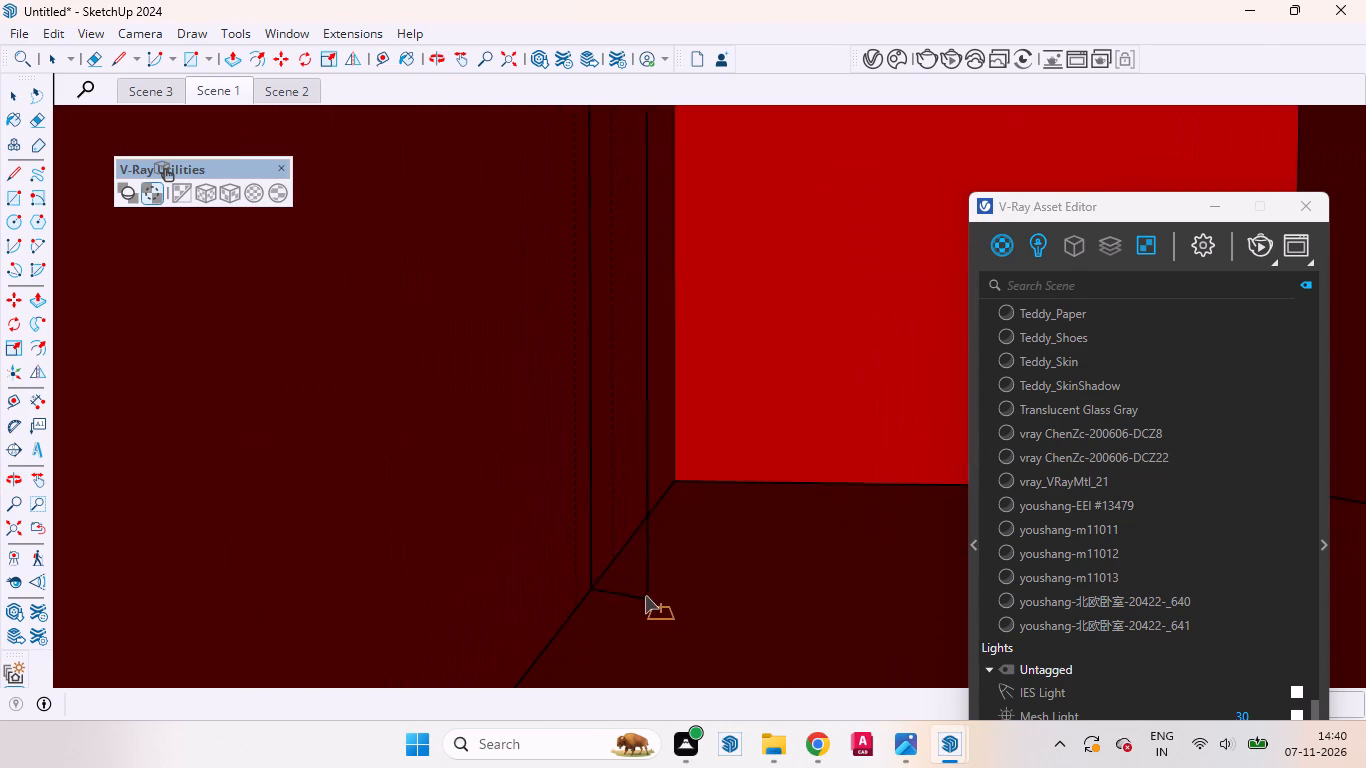
left_click(575, 606)
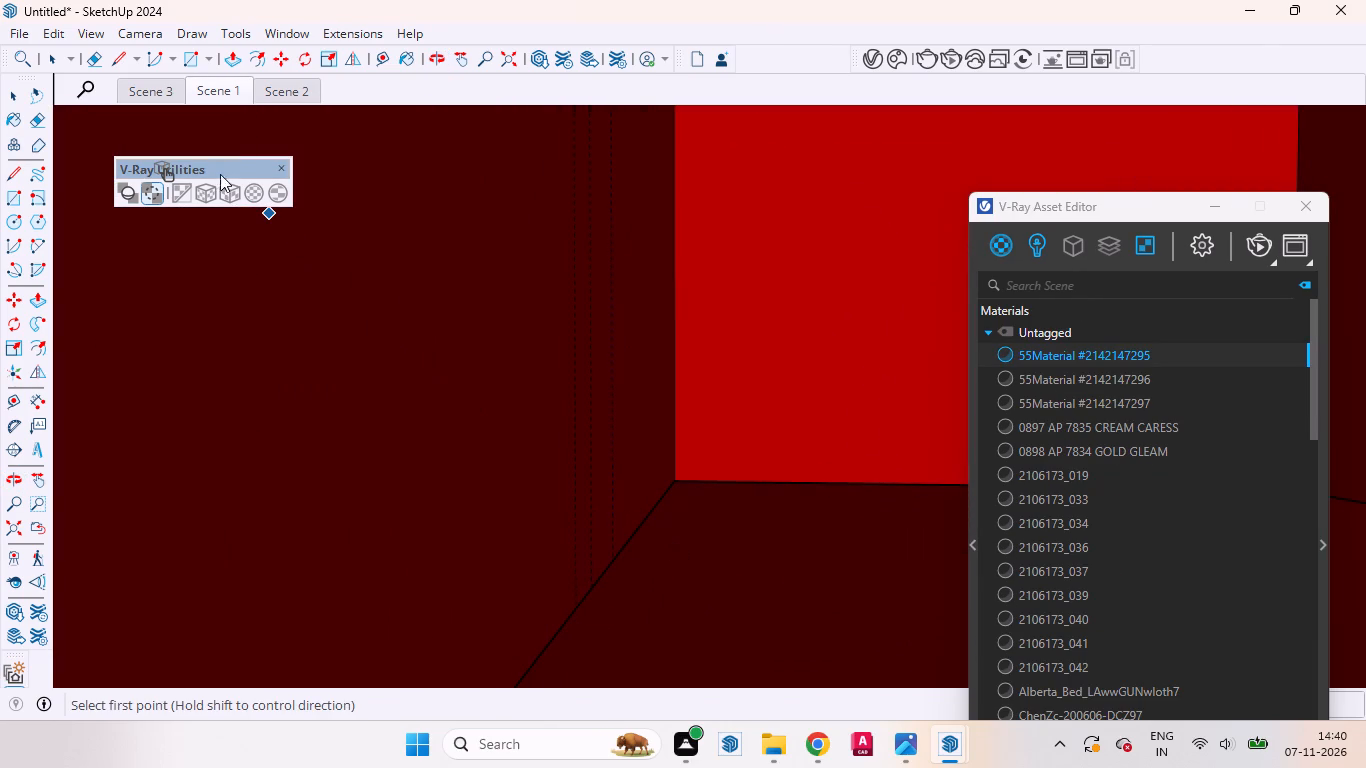
Turn the V-Ray light widgets back on in the model view.
left_click(154, 196)
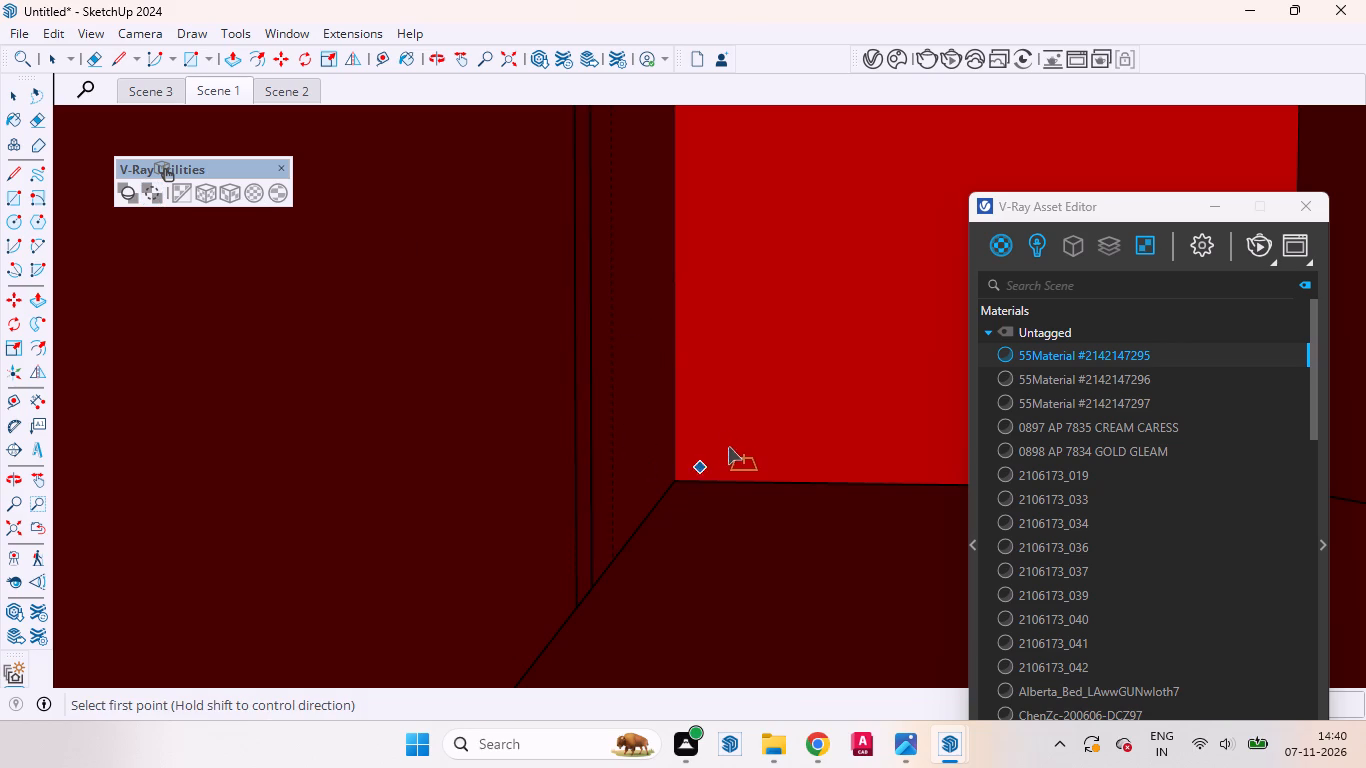
key("space")
Copy the strip's rectangle light from its bottom corner to the matching point on the cabinet's opposite side panel.
scroll(598, 485, "down", 7)
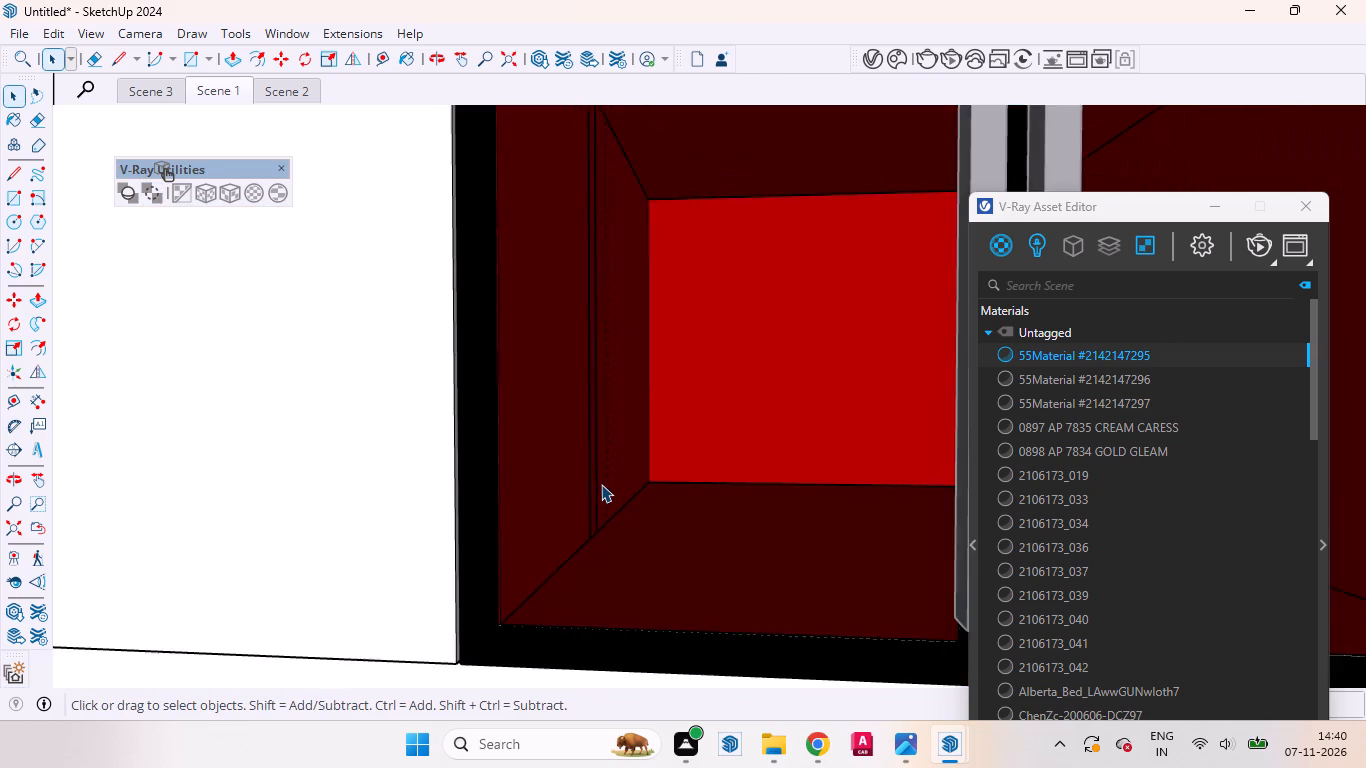
scroll(601, 484, "down", 14)
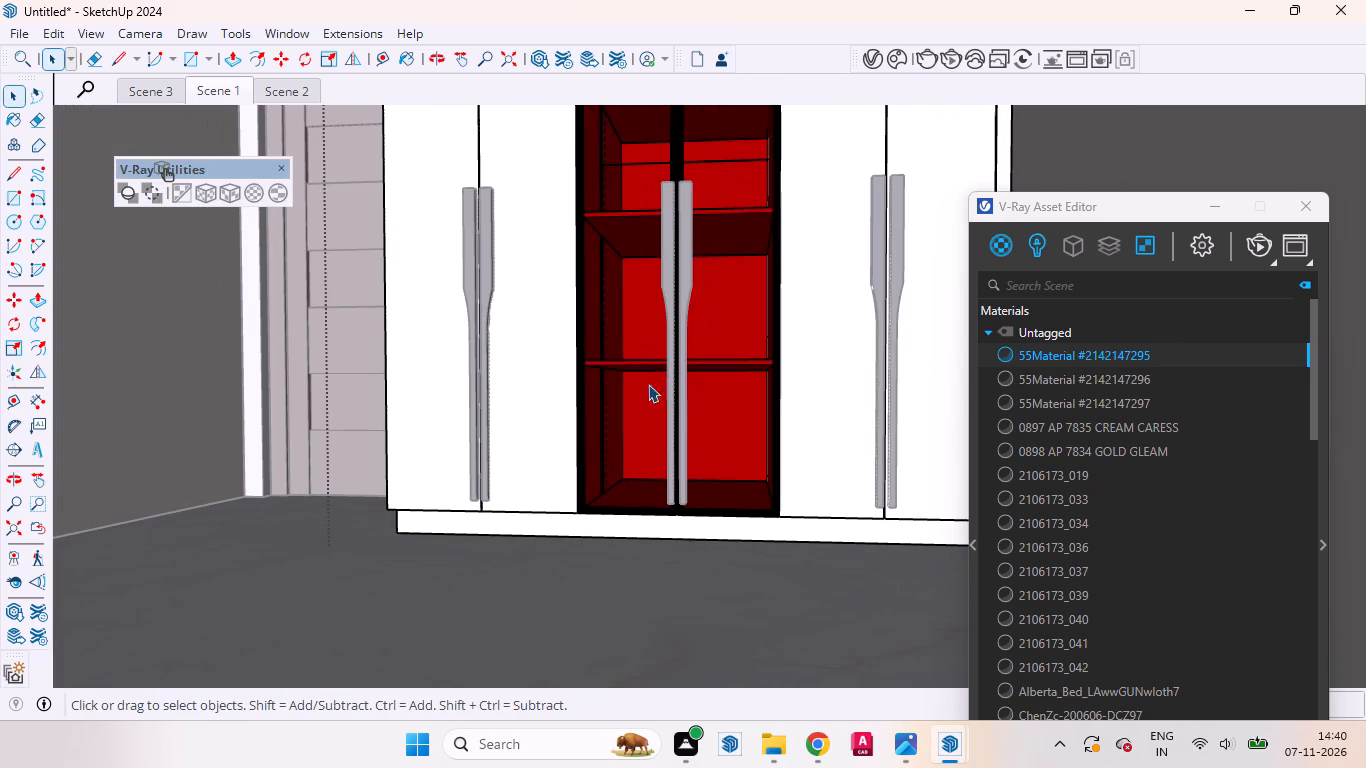
middle_click_drag(654, 285, 690, 435)
scroll(690, 434, "up", 1)
scroll(709, 434, "down", 4)
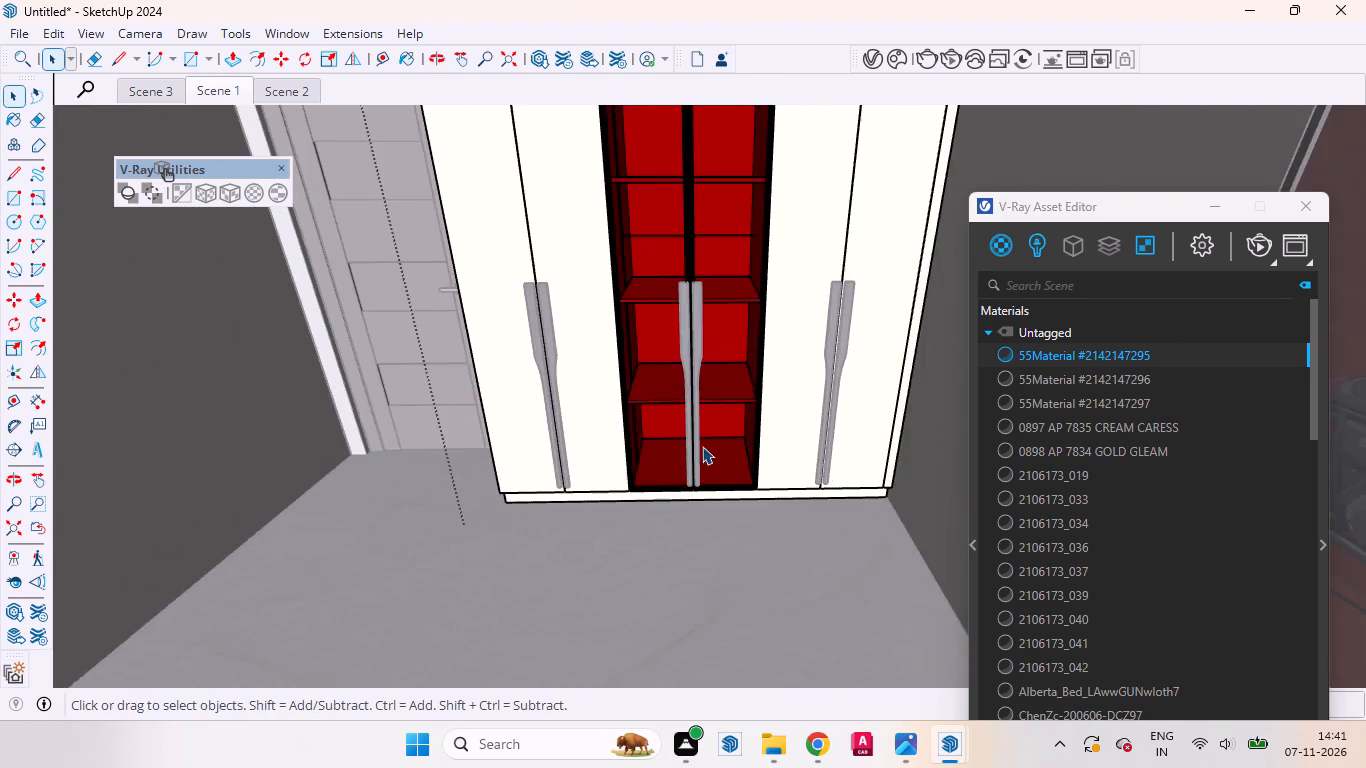
scroll(702, 446, "down", 3)
middle_click_drag(671, 324, 667, 234)
scroll(667, 234, "down", 1)
scroll(652, 273, "up", 4)
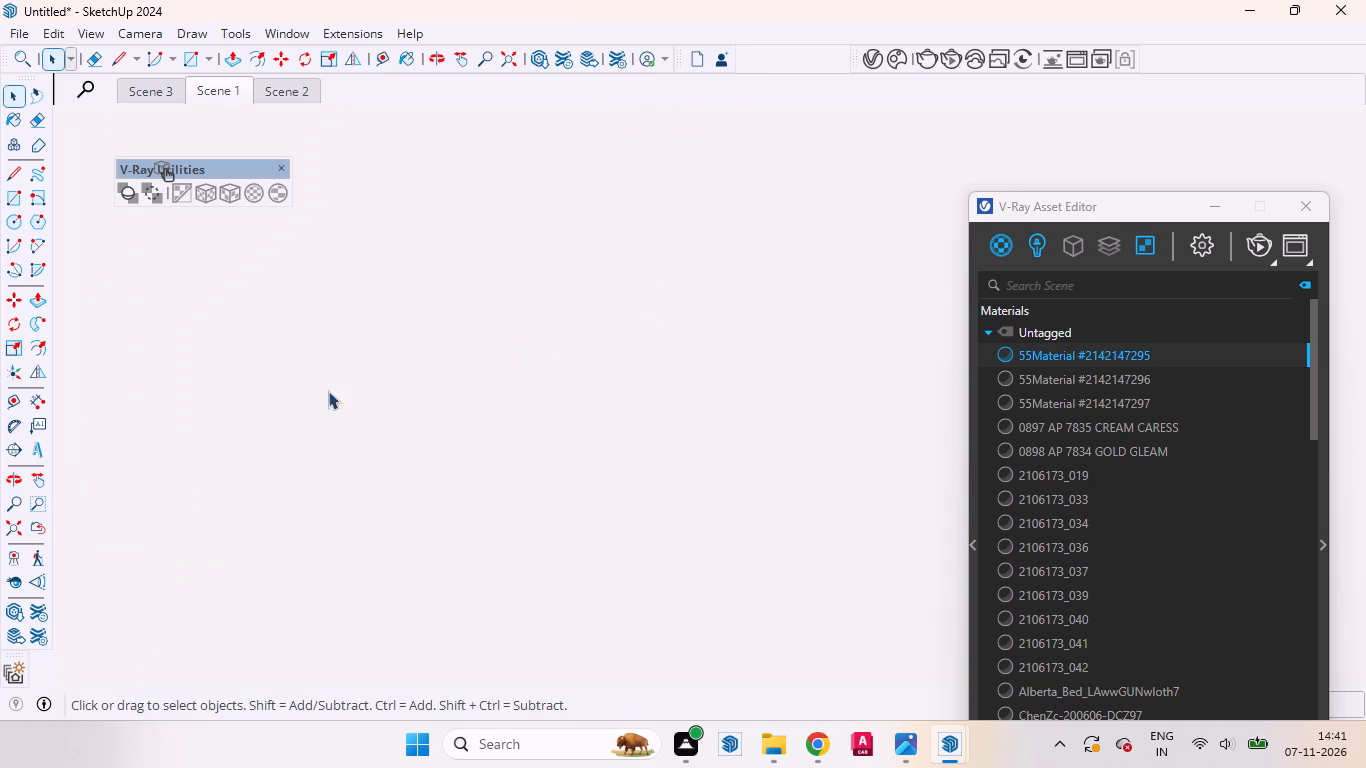
left_click(42, 529)
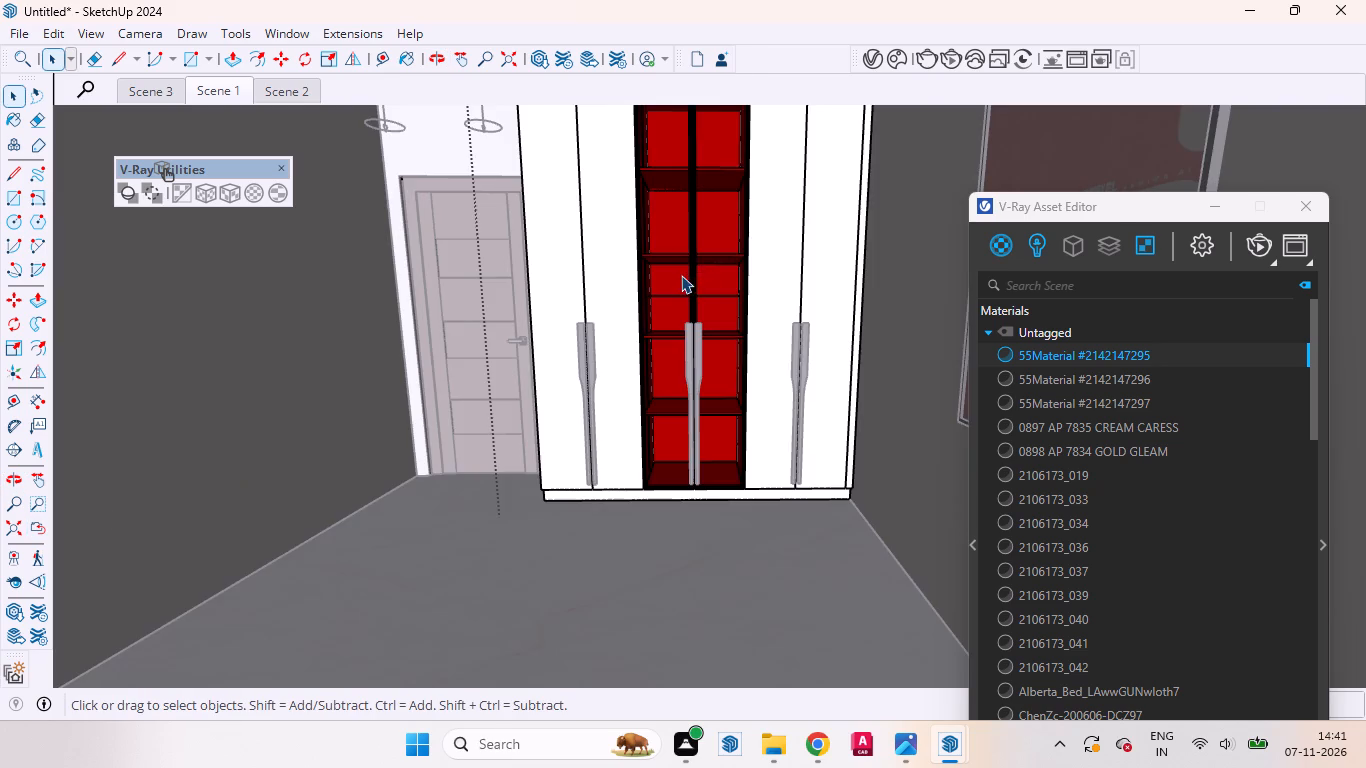
scroll(681, 275, "up", 11)
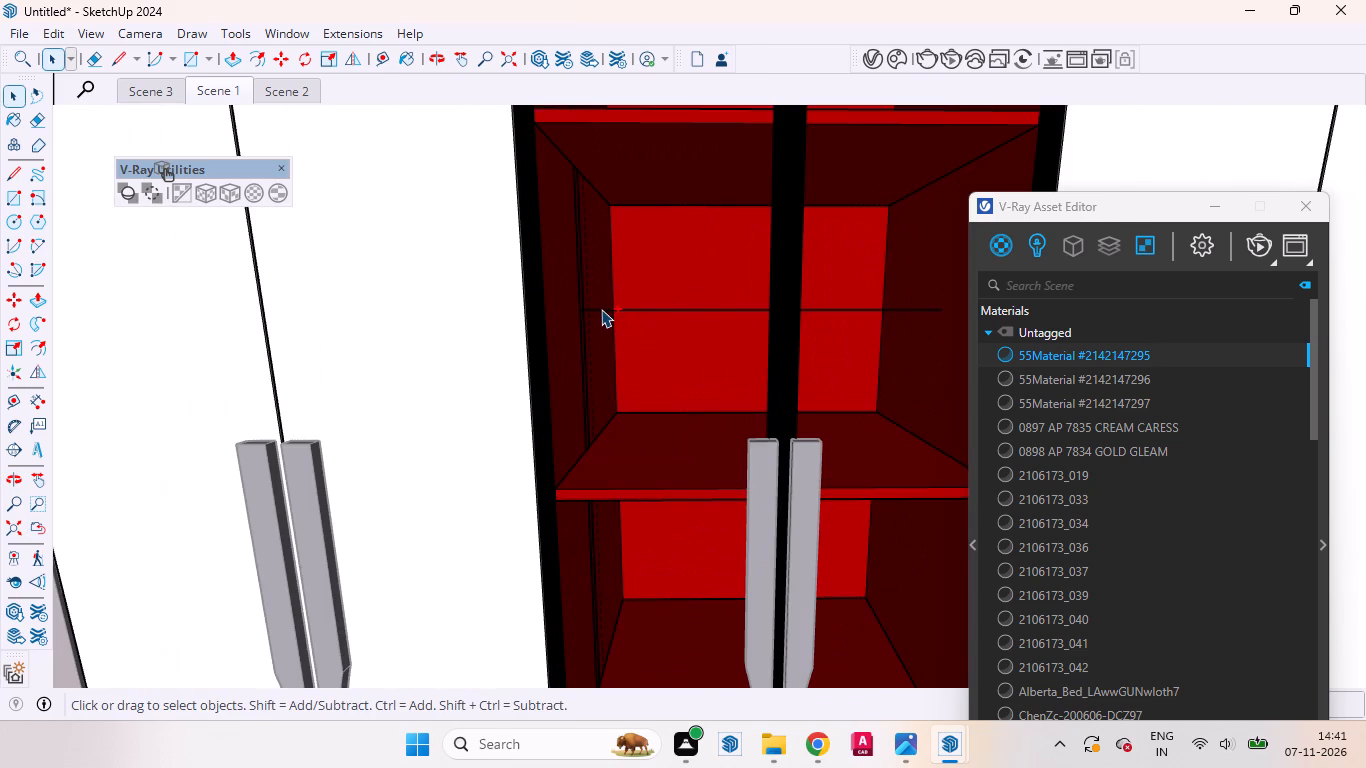
left_click(604, 310, "ctrl")
scroll(603, 287, "down", 6)
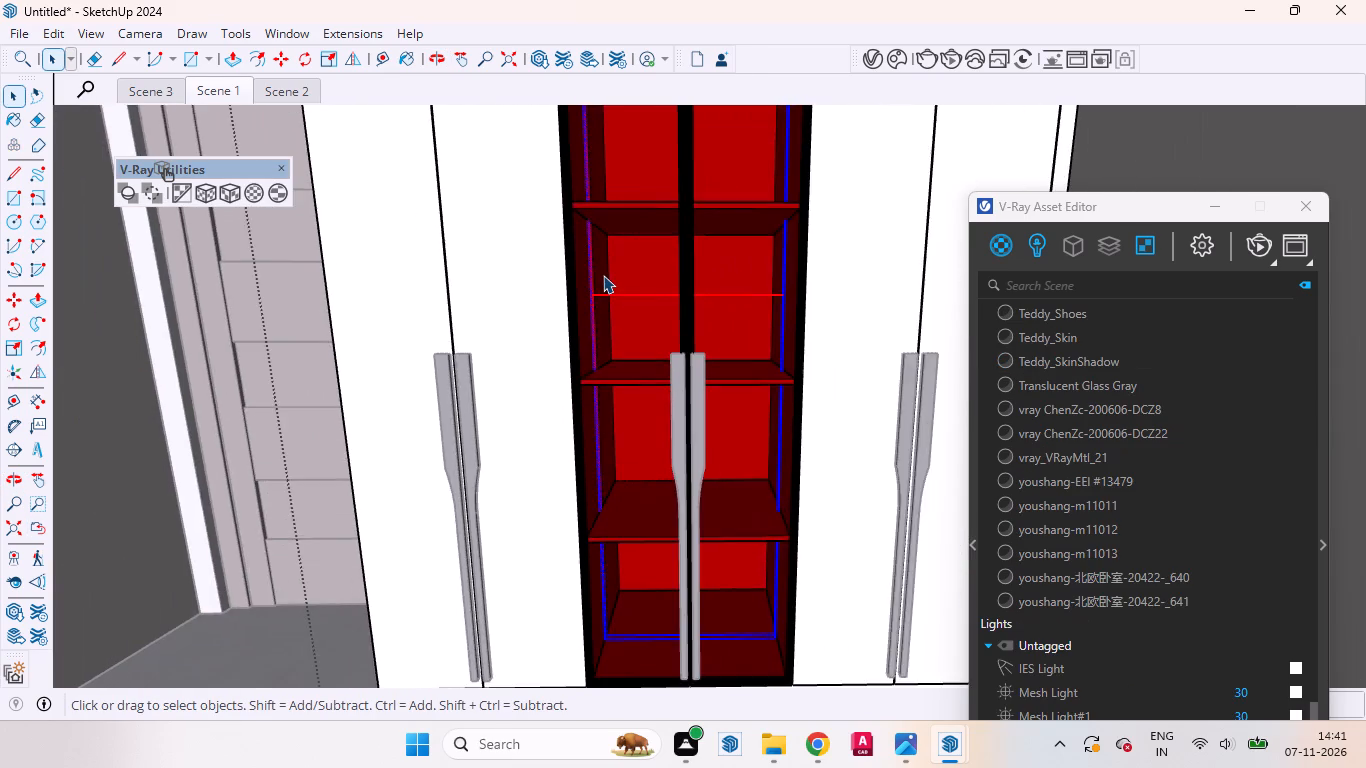
scroll(603, 274, "down", 2)
scroll(618, 272, "up", 3)
scroll(589, 299, "down", 3)
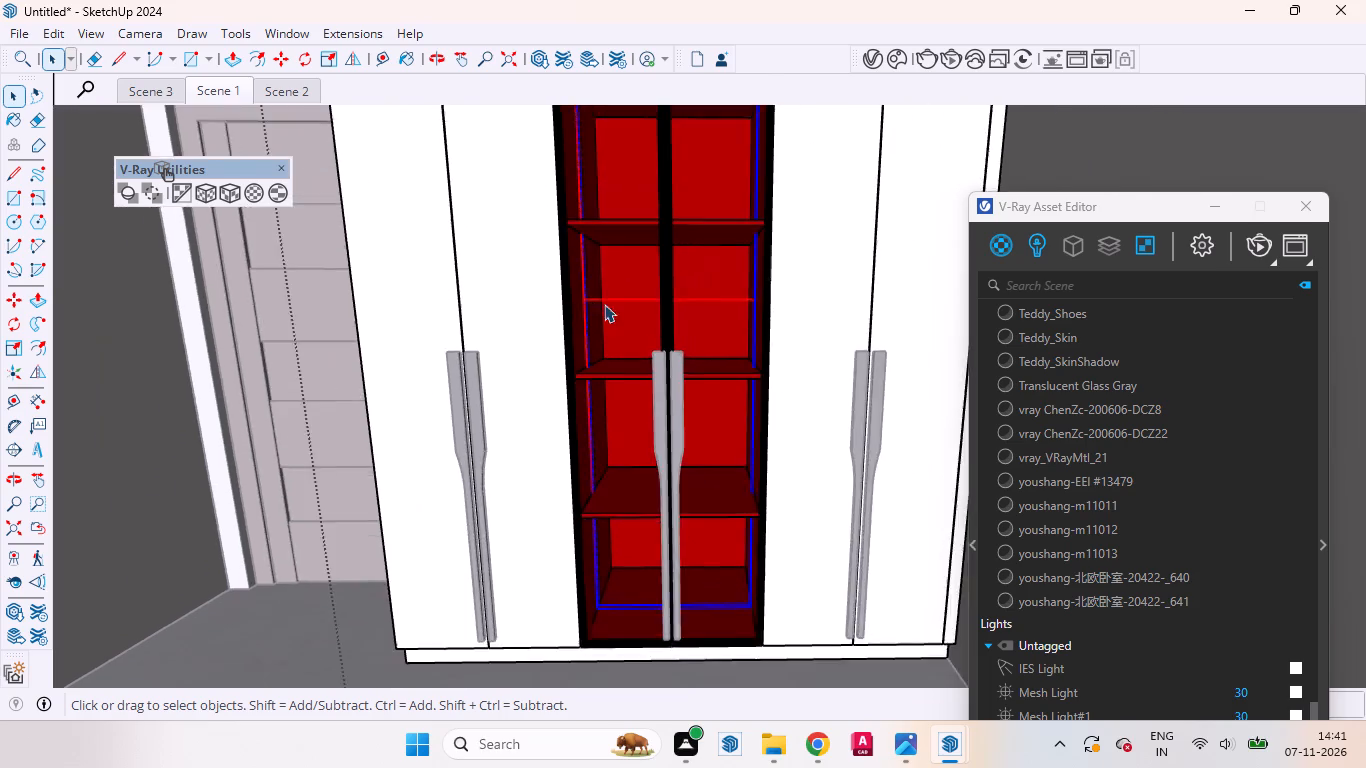
scroll(607, 594, "up", 4)
scroll(607, 612, "down", 1)
scroll(607, 612, "up", 4)
middle_click_drag(602, 612, 452, 582)
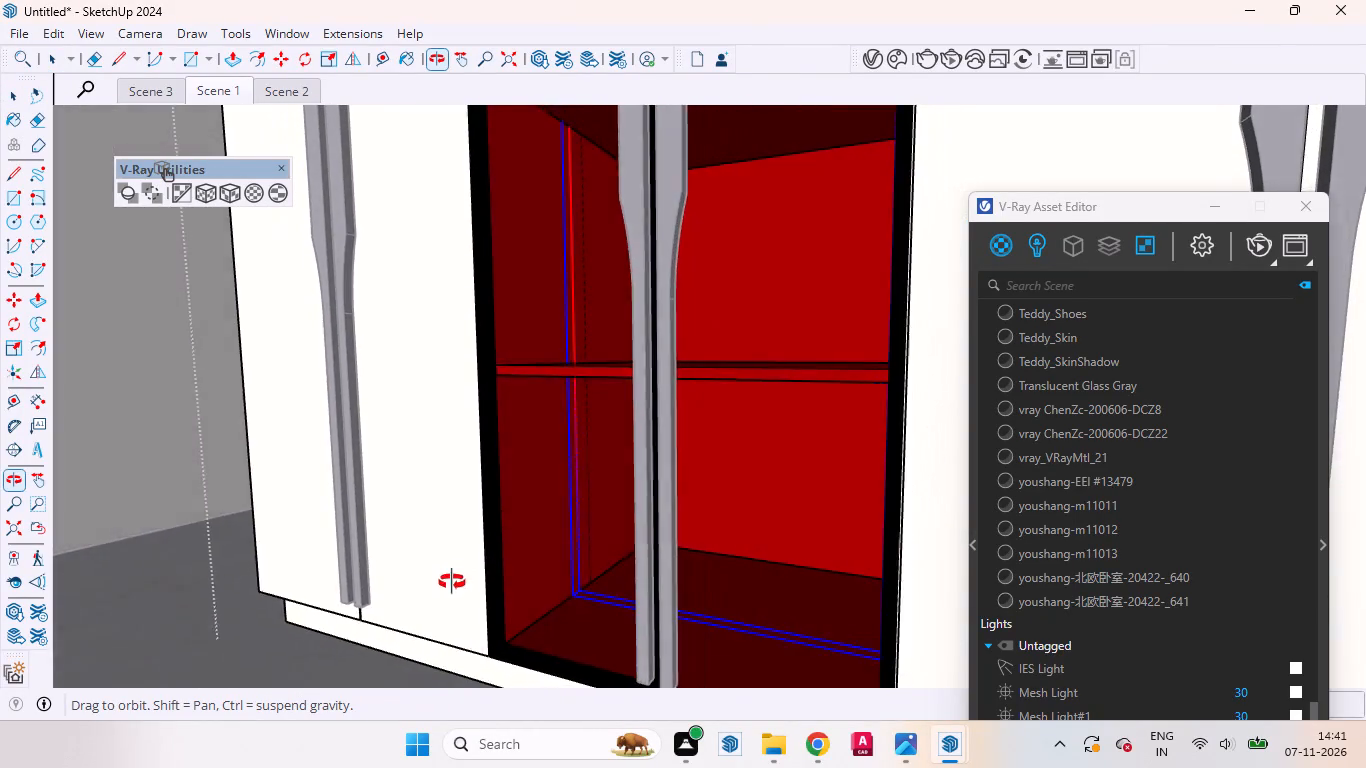
middle_click_drag(452, 582, 583, 652)
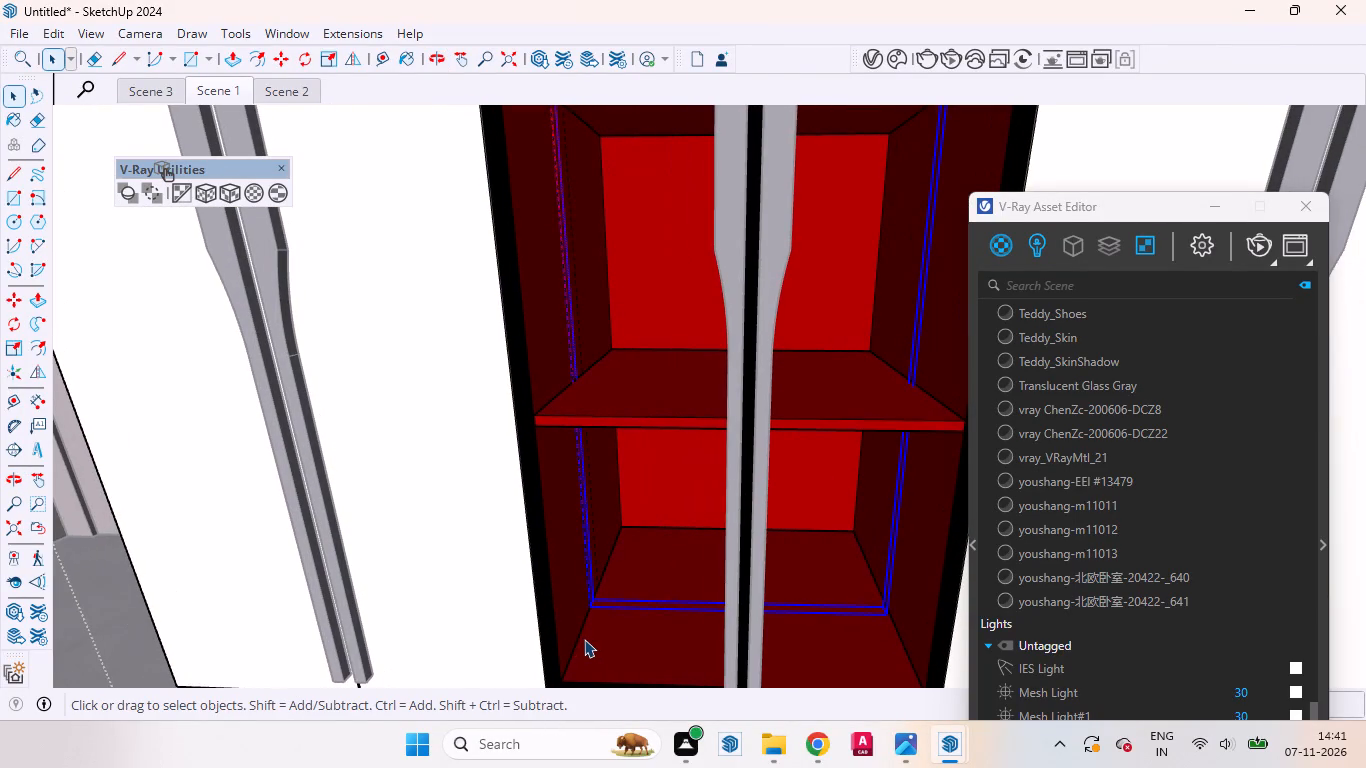
key("m")
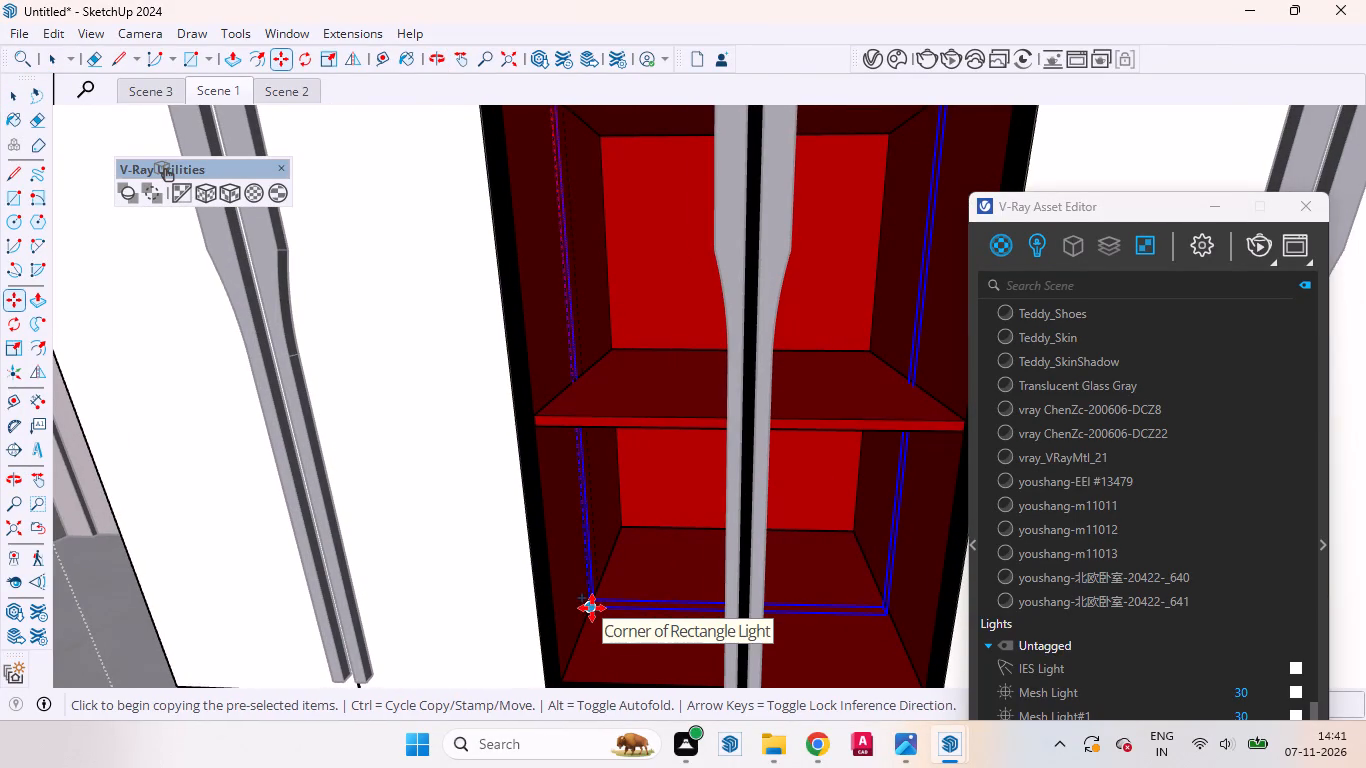
left_click(592, 608)
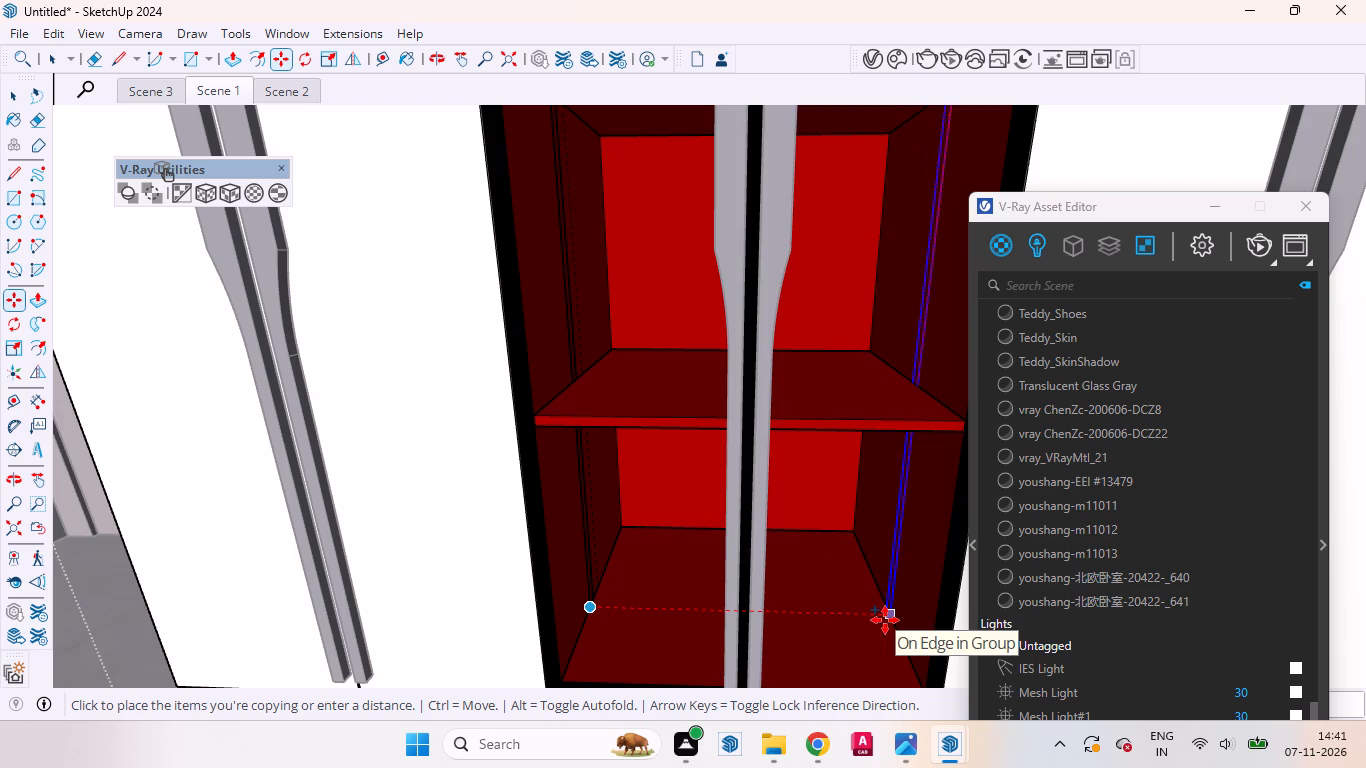
left_click(885, 620)
Flip the copied rectangle light about the plane parallel to the cabinet's side panel, and clear the selection.
left_click(41, 373)
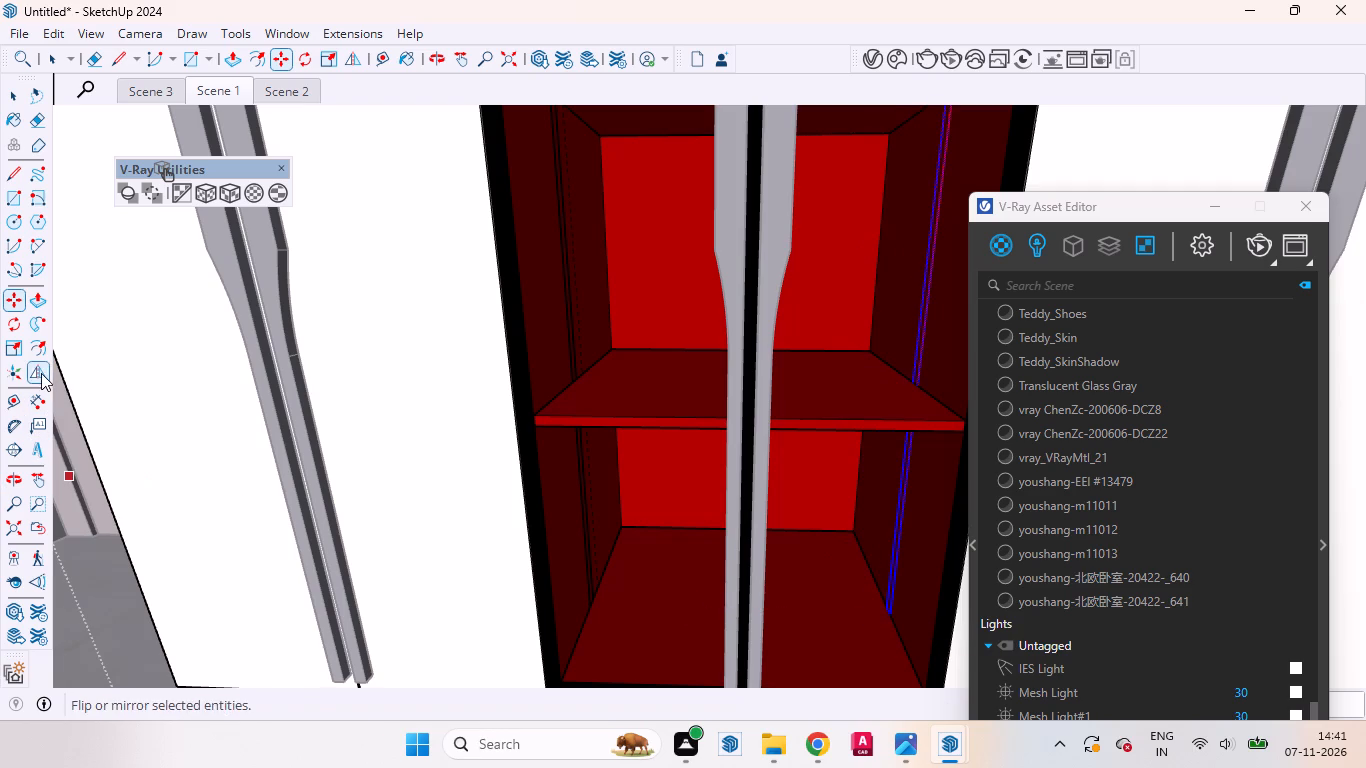
middle_click_drag(926, 430, 1156, 507)
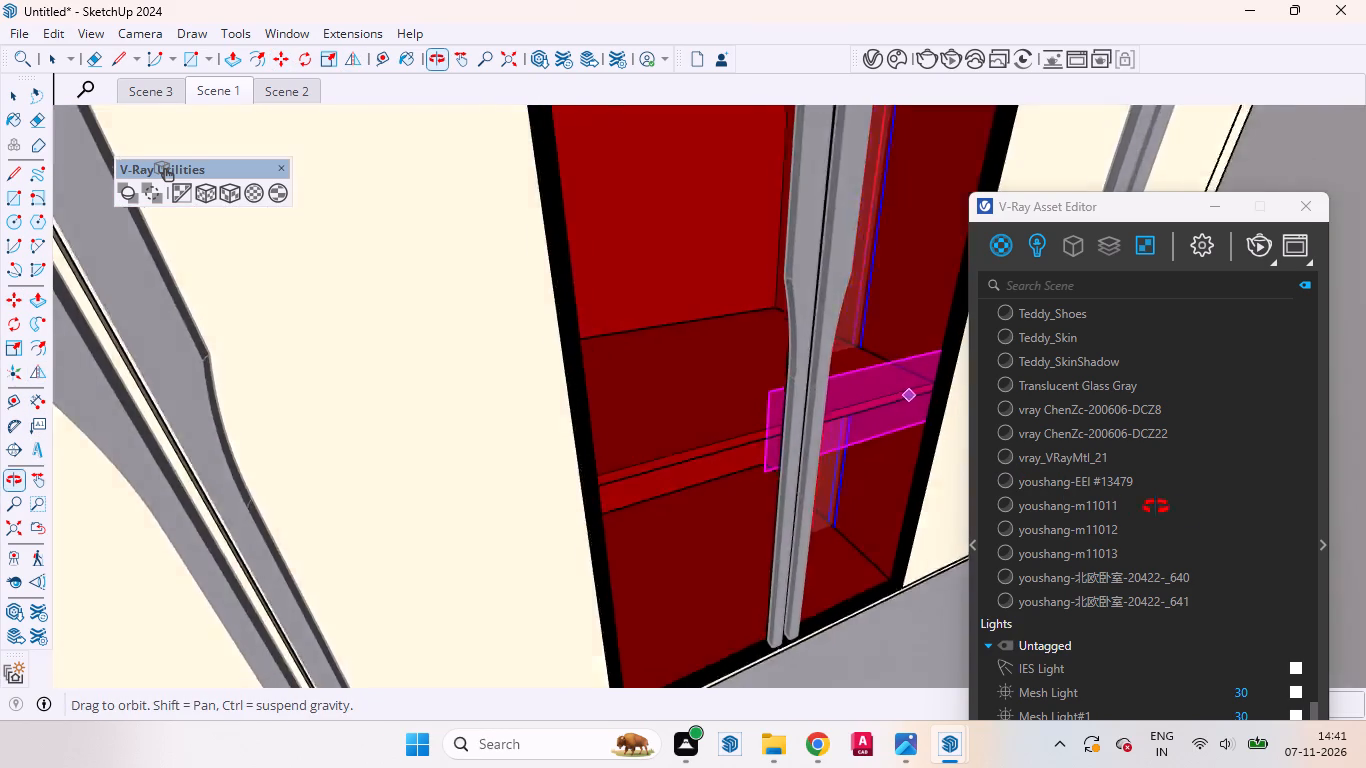
middle_click_drag(1156, 507, 1252, 413)
middle_click_drag(1252, 404, 1253, 380)
middle_click(1253, 379)
scroll(839, 208, "up", 7)
scroll(852, 215, "down", 2)
scroll(852, 215, "up", 1)
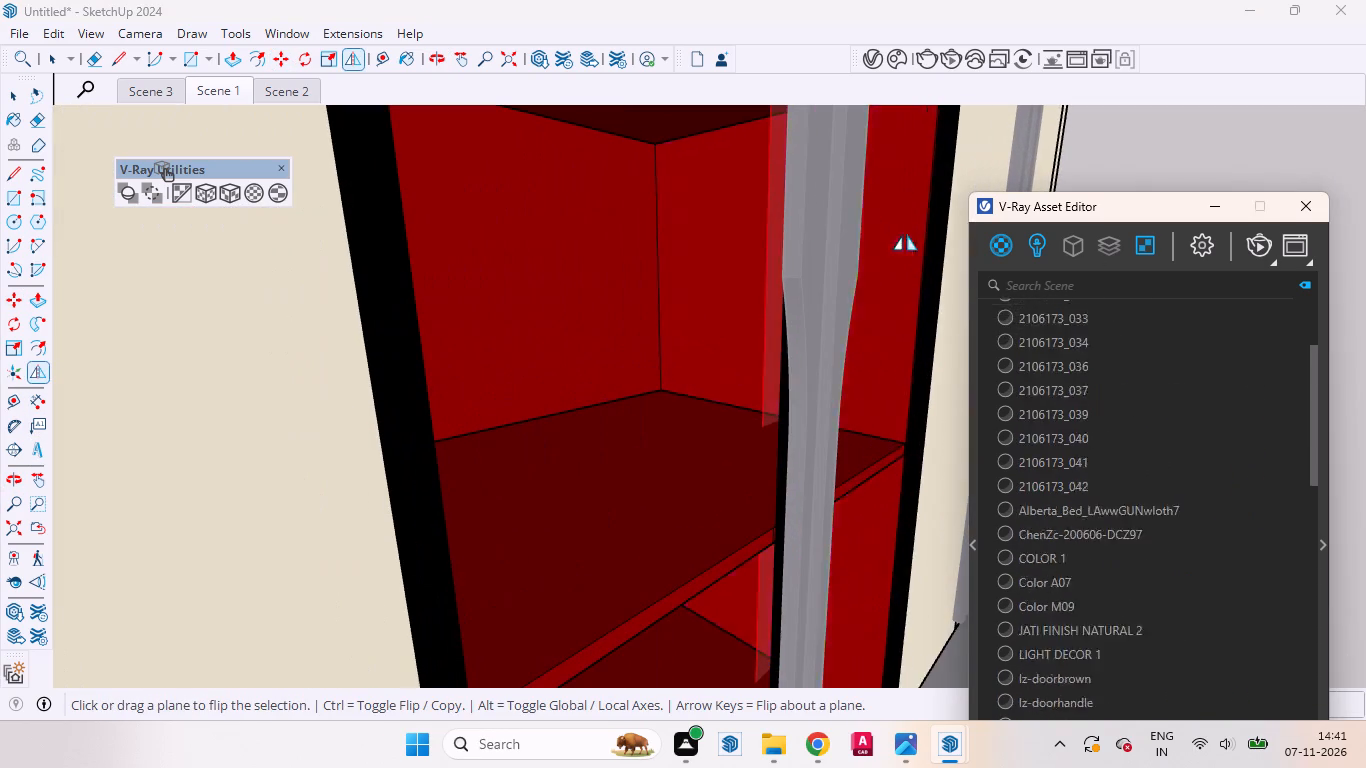
left_click(894, 247)
middle_click_drag(903, 377, 871, 388)
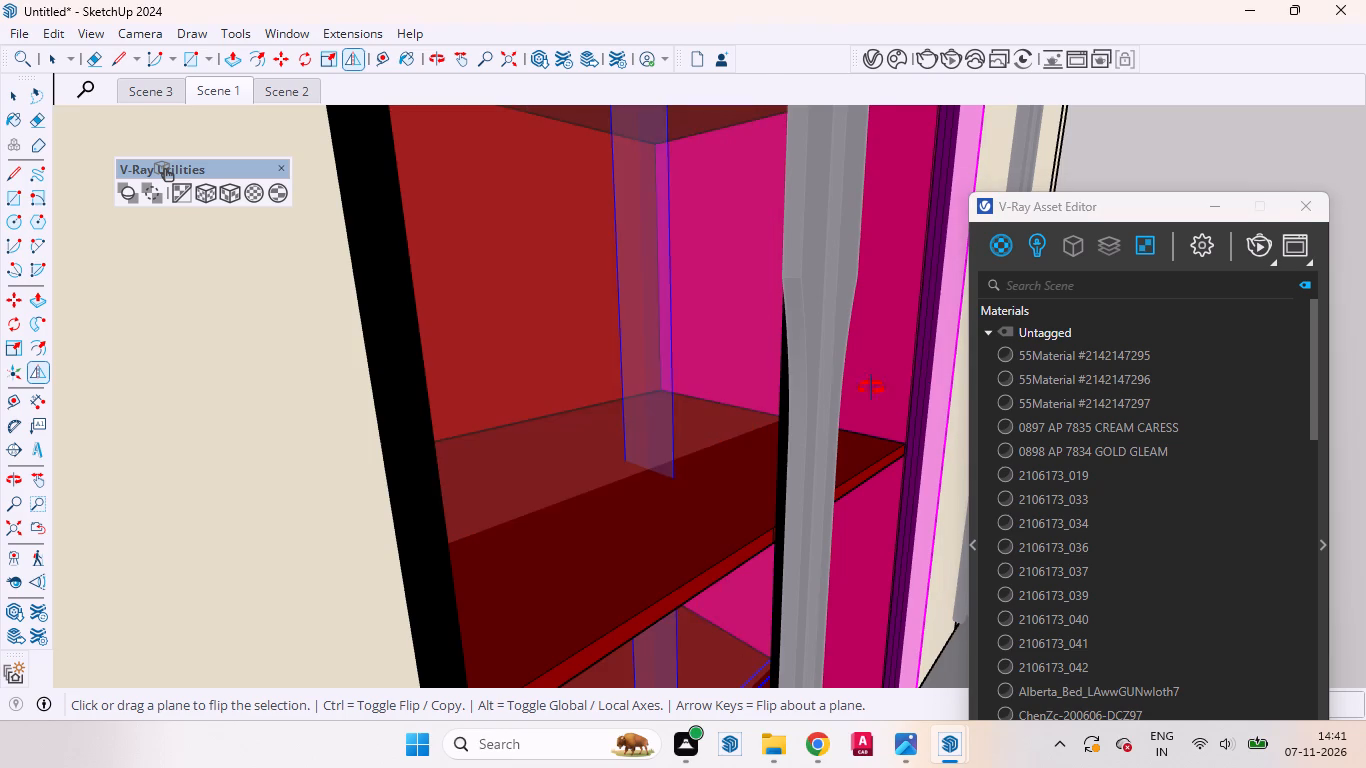
middle_click_drag(871, 388, 645, 382)
key("space")
scroll(663, 385, "down", 6)
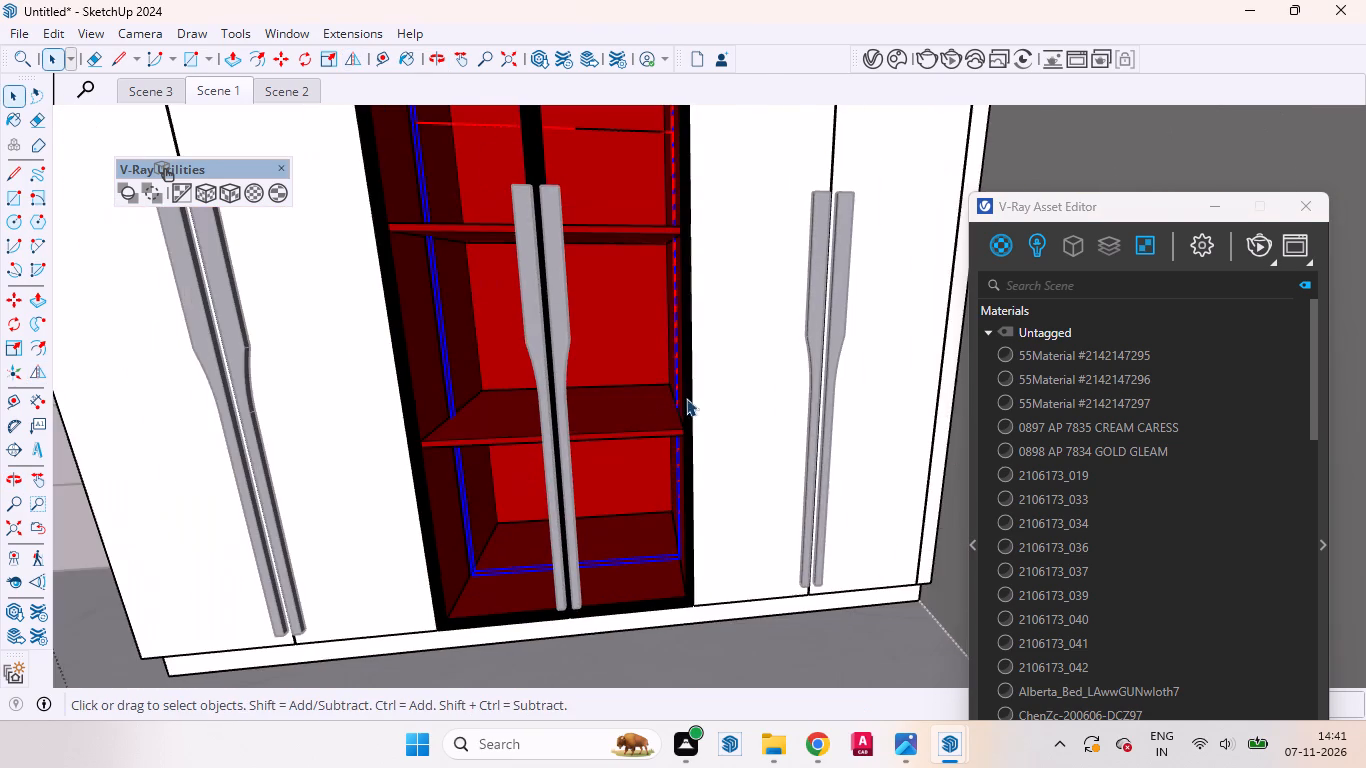
middle_click_drag(639, 546, 690, 589)
left_click(777, 601)
Return to Scene 1 and unhide the last hidden geometry, the glass over the central cabinet.
scroll(698, 514, "up", 3)
scroll(698, 514, "down", 1)
scroll(698, 514, "up", 1)
scroll(645, 525, "down", 2)
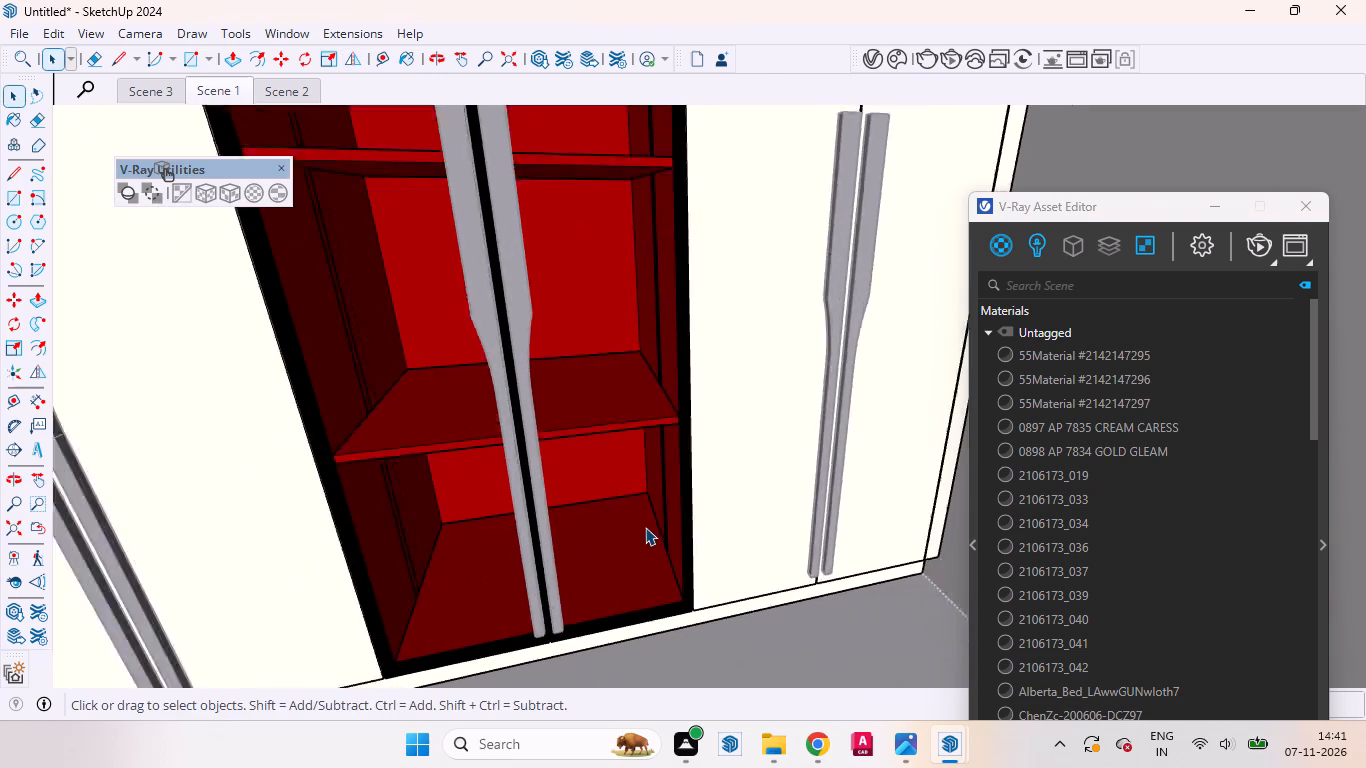
scroll(645, 527, "down", 4)
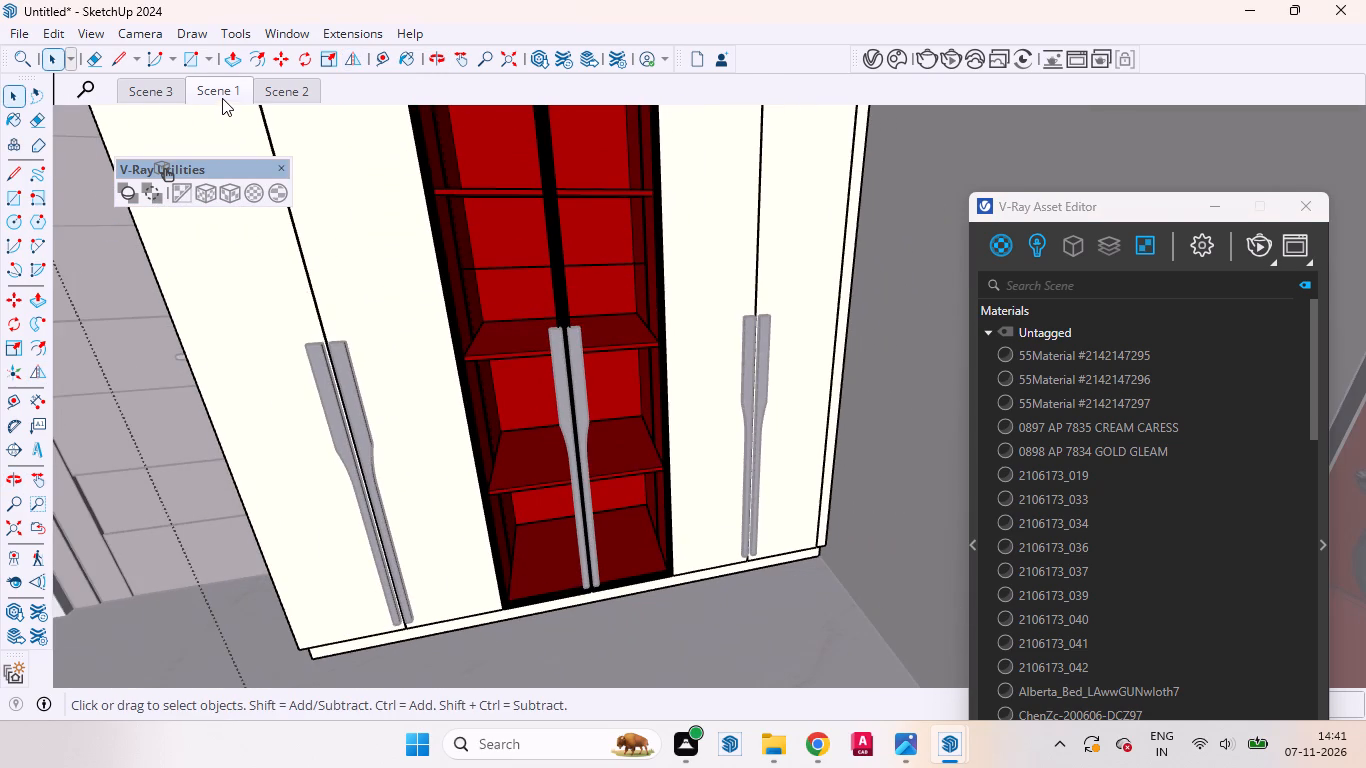
left_click(222, 98)
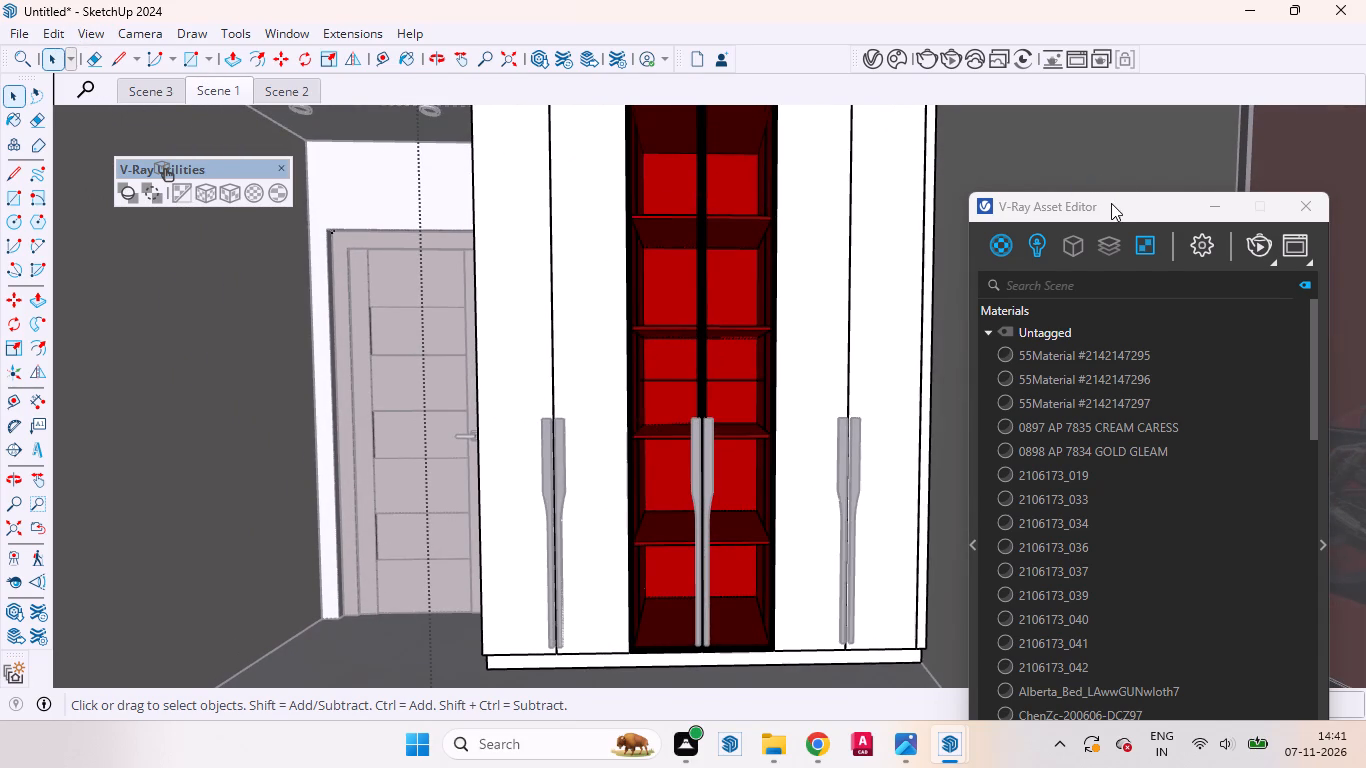
left_click_drag(1111, 203, 765, 112)
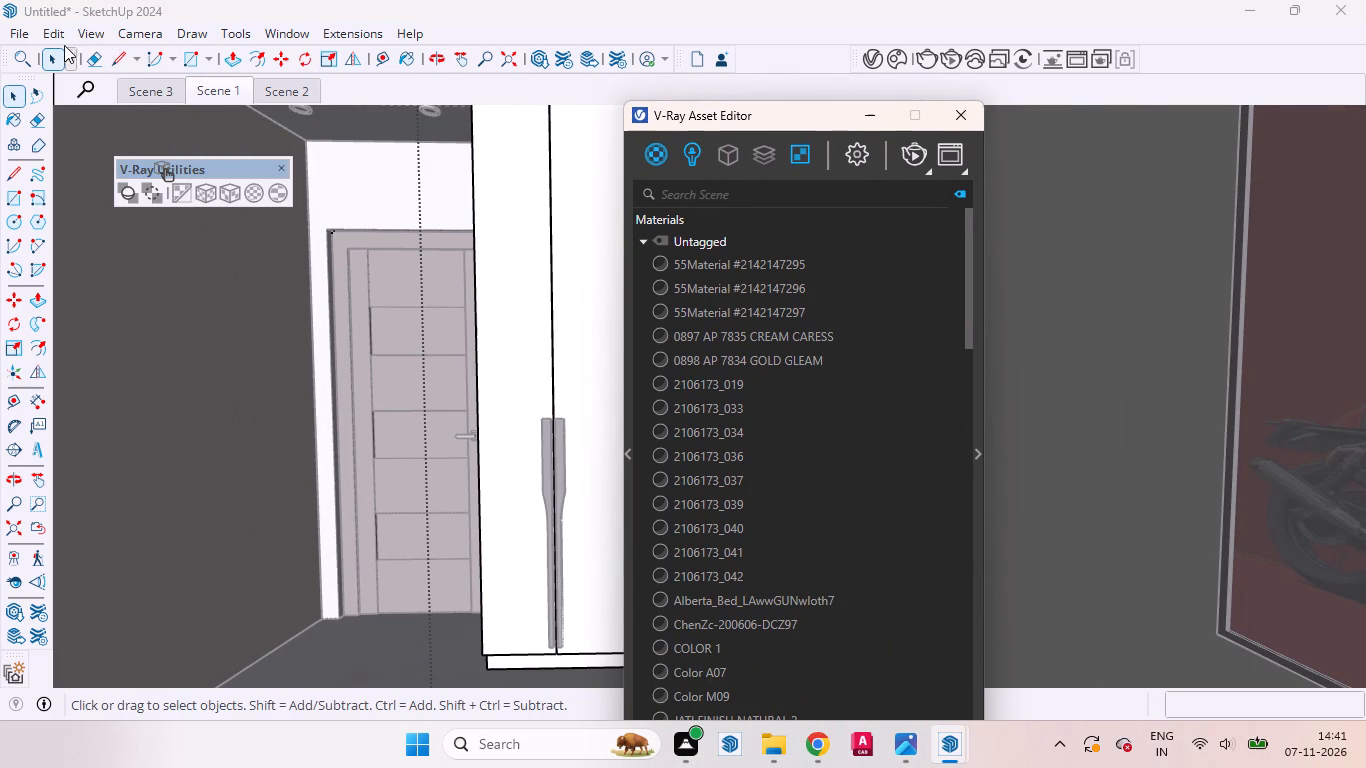
left_click(56, 33)
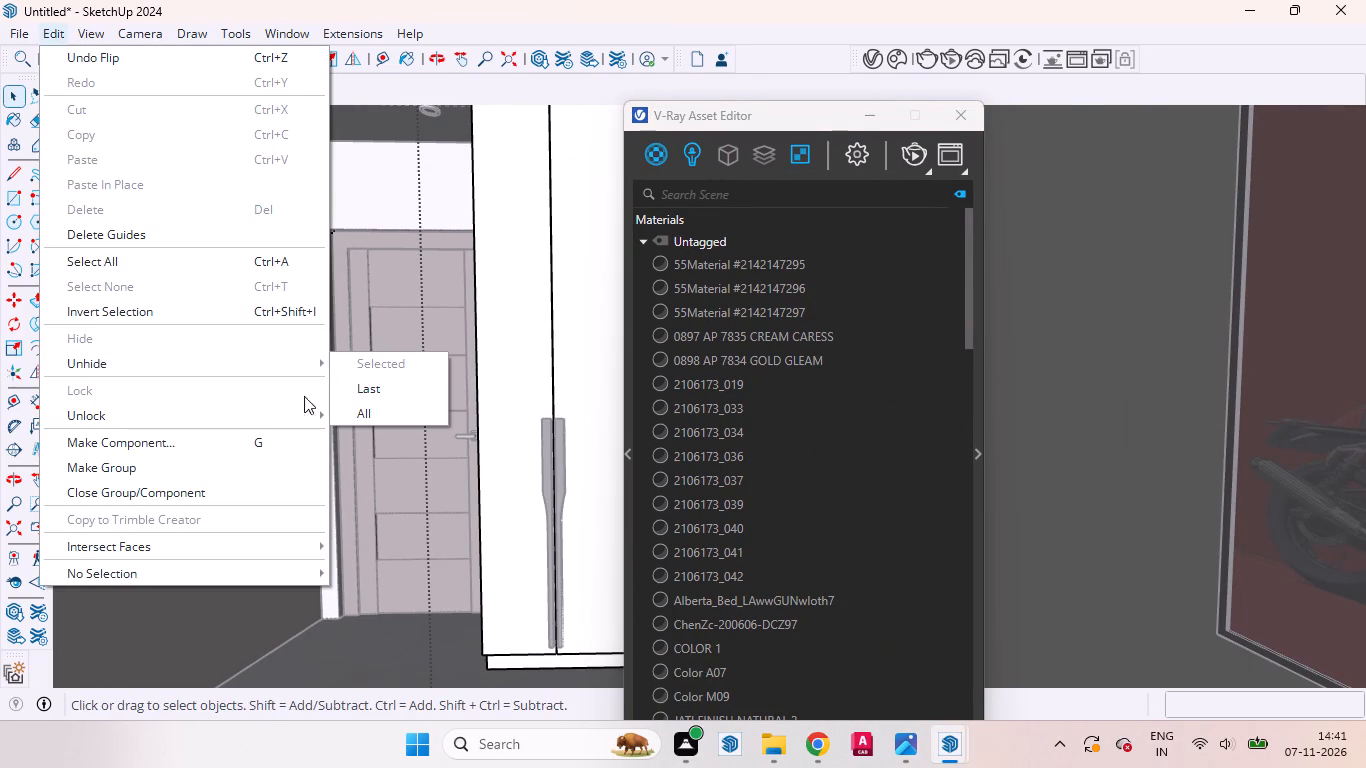
left_click(366, 396)
Show only the lights in the V-Ray Asset Editor and set the Rectangle Light's intensity to 50.
left_click_drag(787, 114, 330, 194)
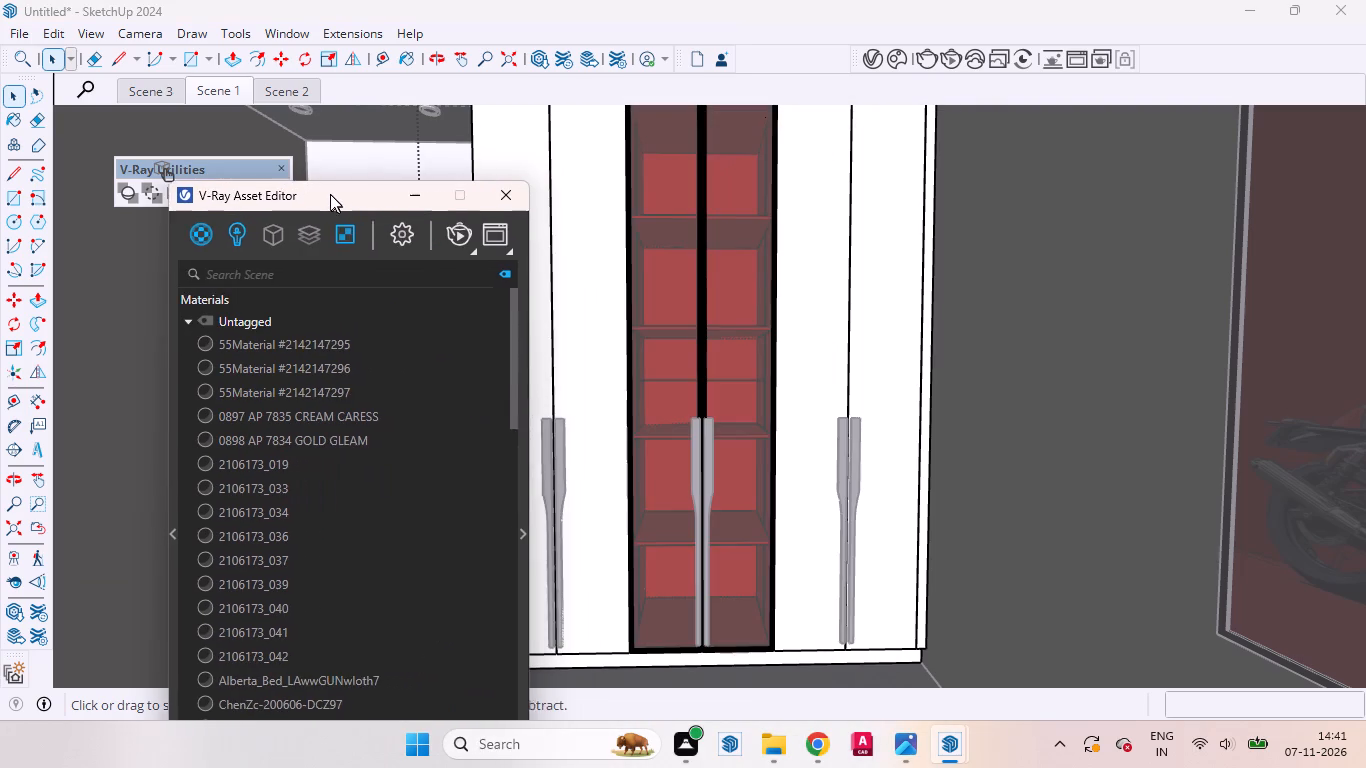
left_click_drag(330, 194, 344, 158)
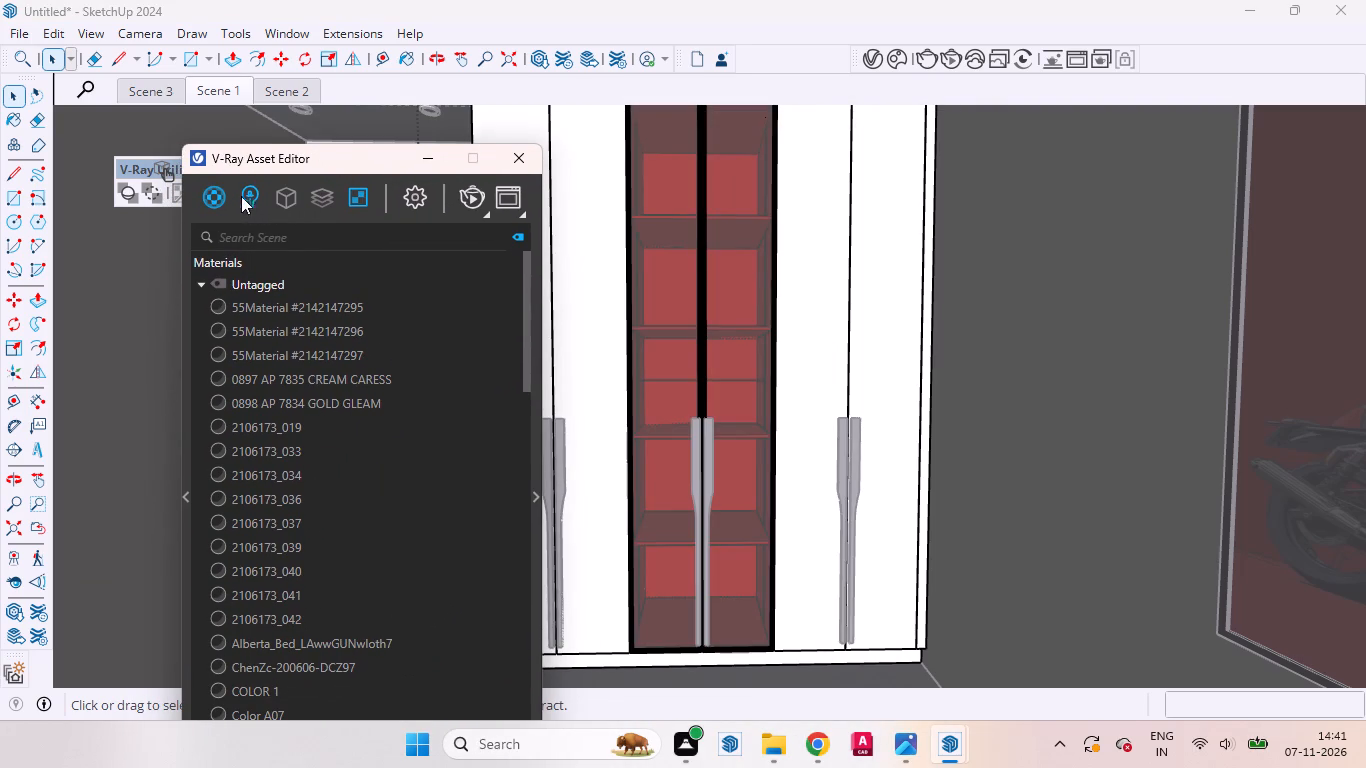
left_click(253, 196)
left_click(463, 382)
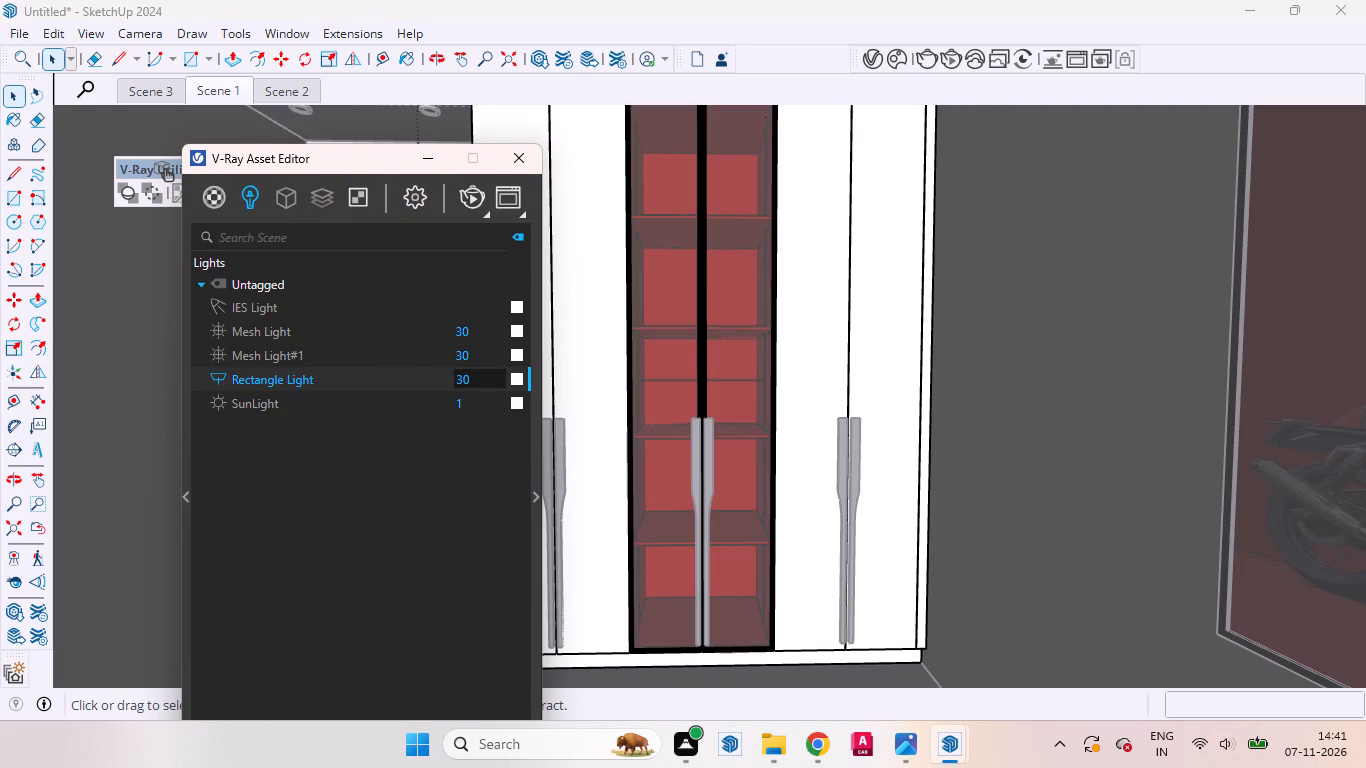
key("BackSpace")
key("5")
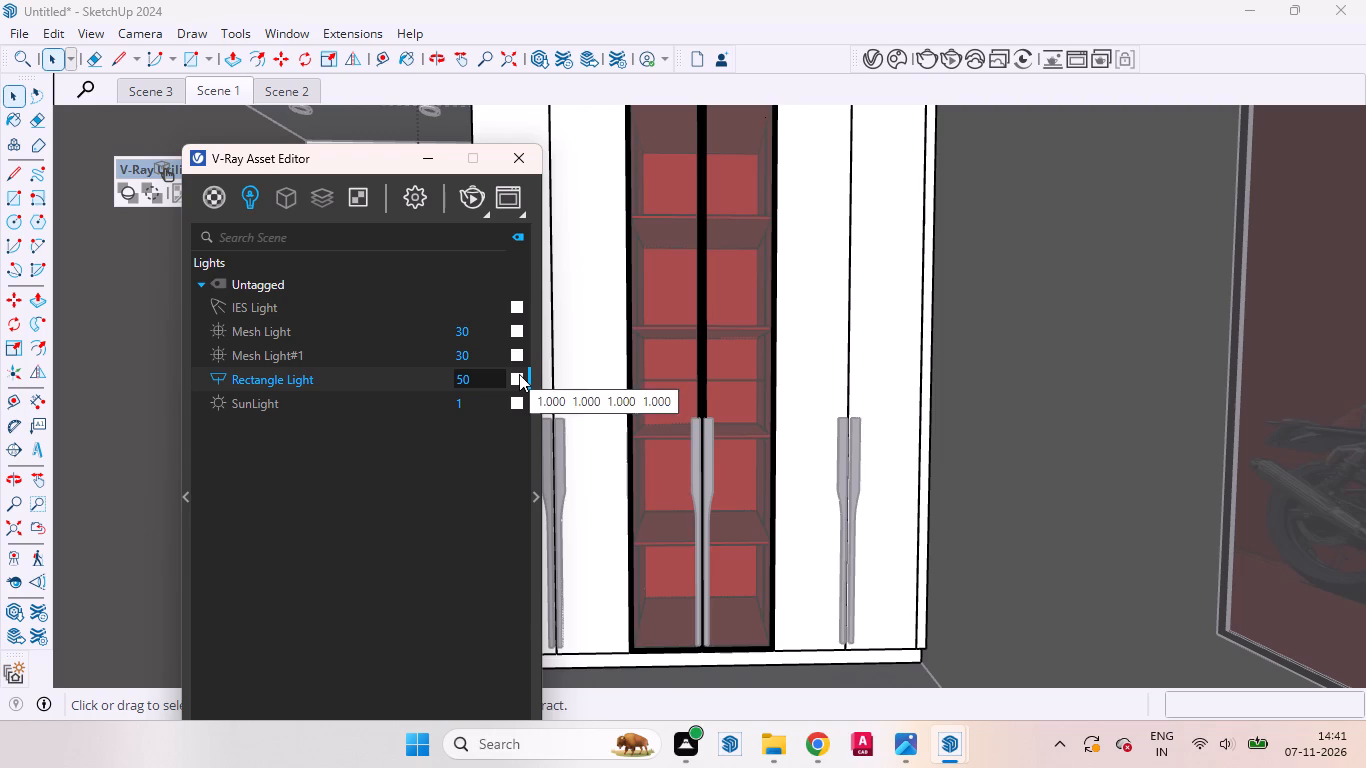
Set the first Mesh Light's colour temperature to 4500 K.
left_click(519, 331)
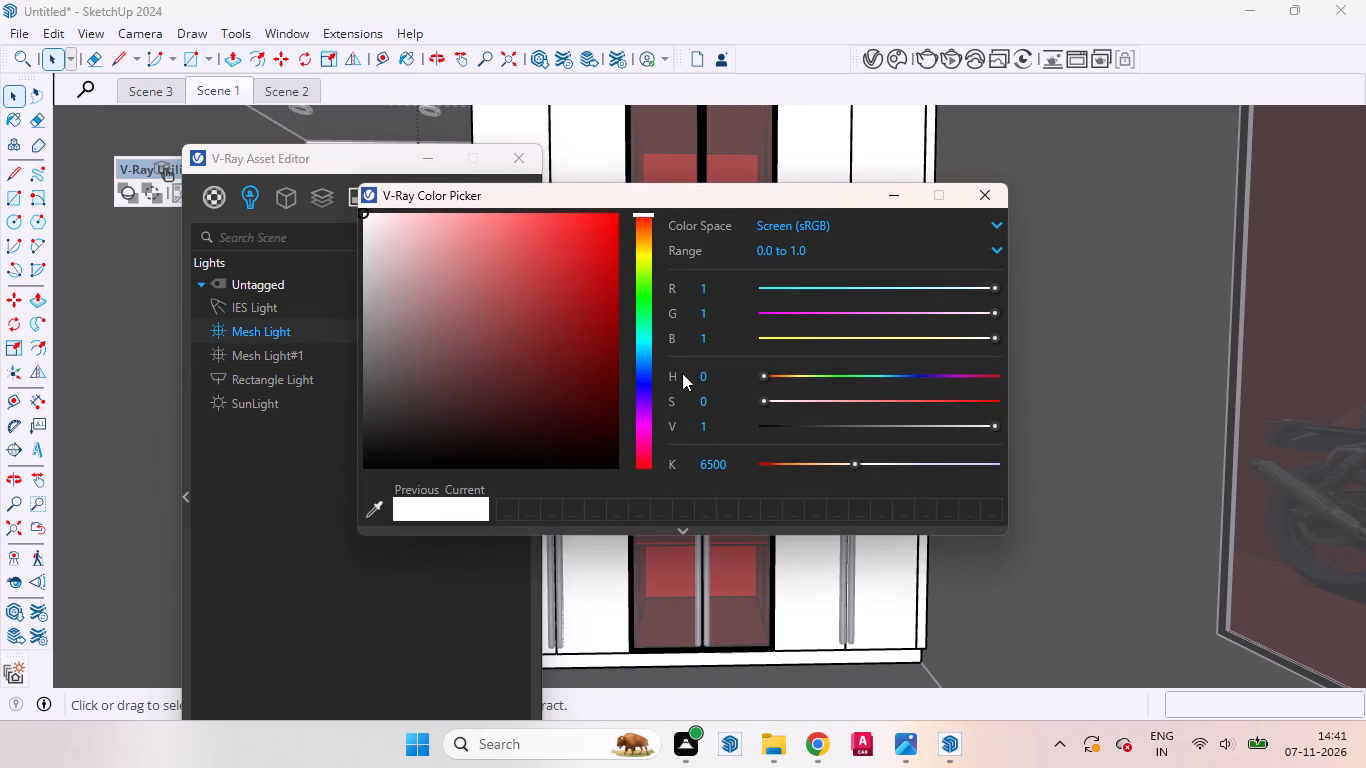
left_click(710, 463)
key("BackSpace")
key("4")
key("Return")
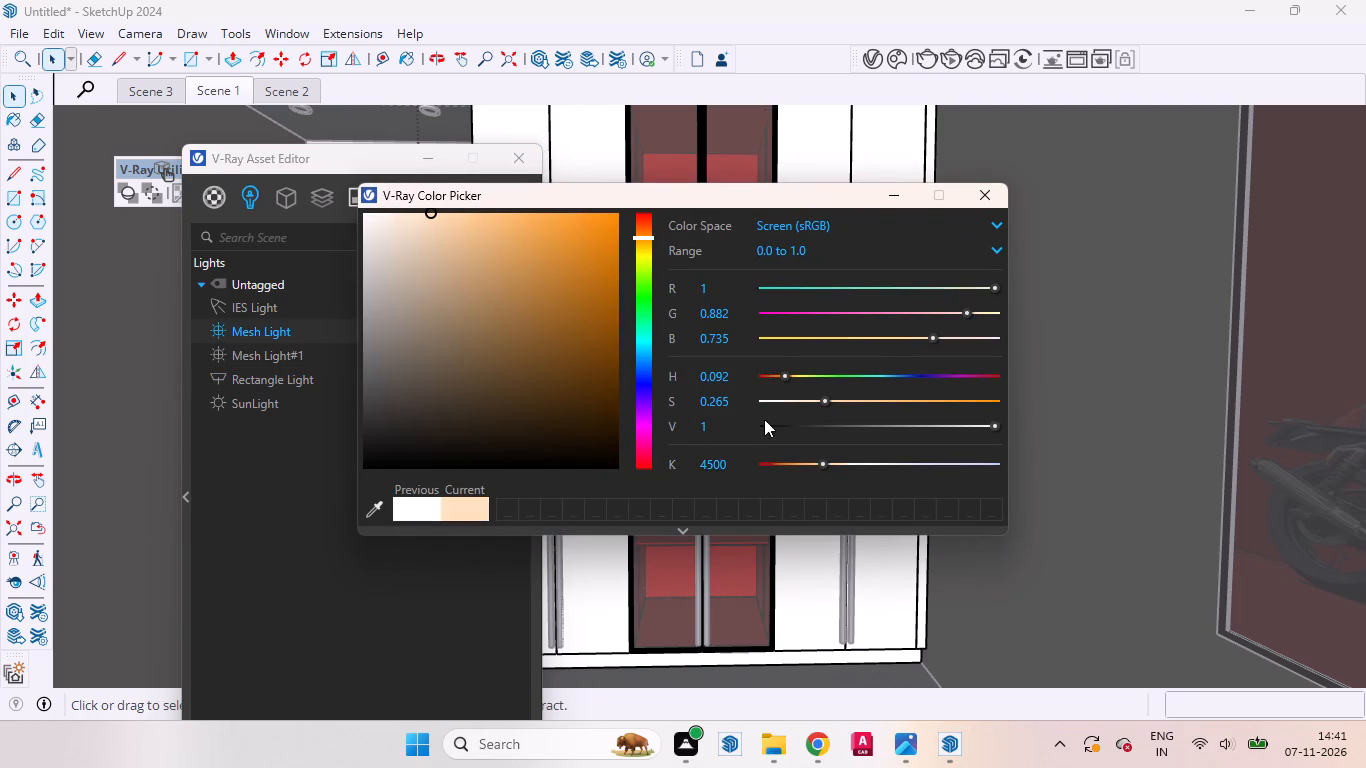
Copy the first Mesh Light's 4500 K colour to Mesh Light#1, the Rectangle Light and the IES Light.
key("Return")
left_click(971, 188)
left_click_drag(515, 330, 515, 352)
left_click_drag(515, 352, 513, 372)
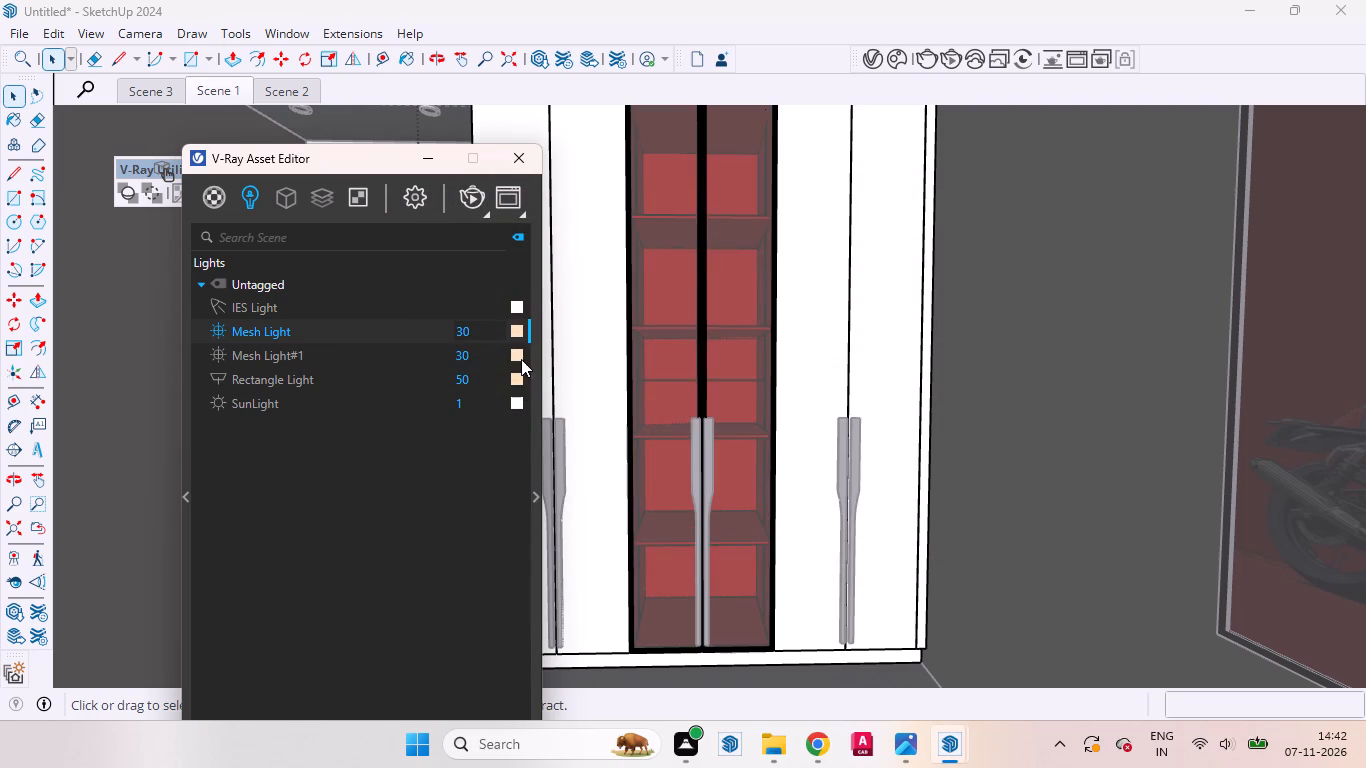
left_click_drag(517, 327, 521, 306)
left_click(519, 330)
Expand the light settings and set the IES Light's intensity to 15450 lm.
left_click(531, 457)
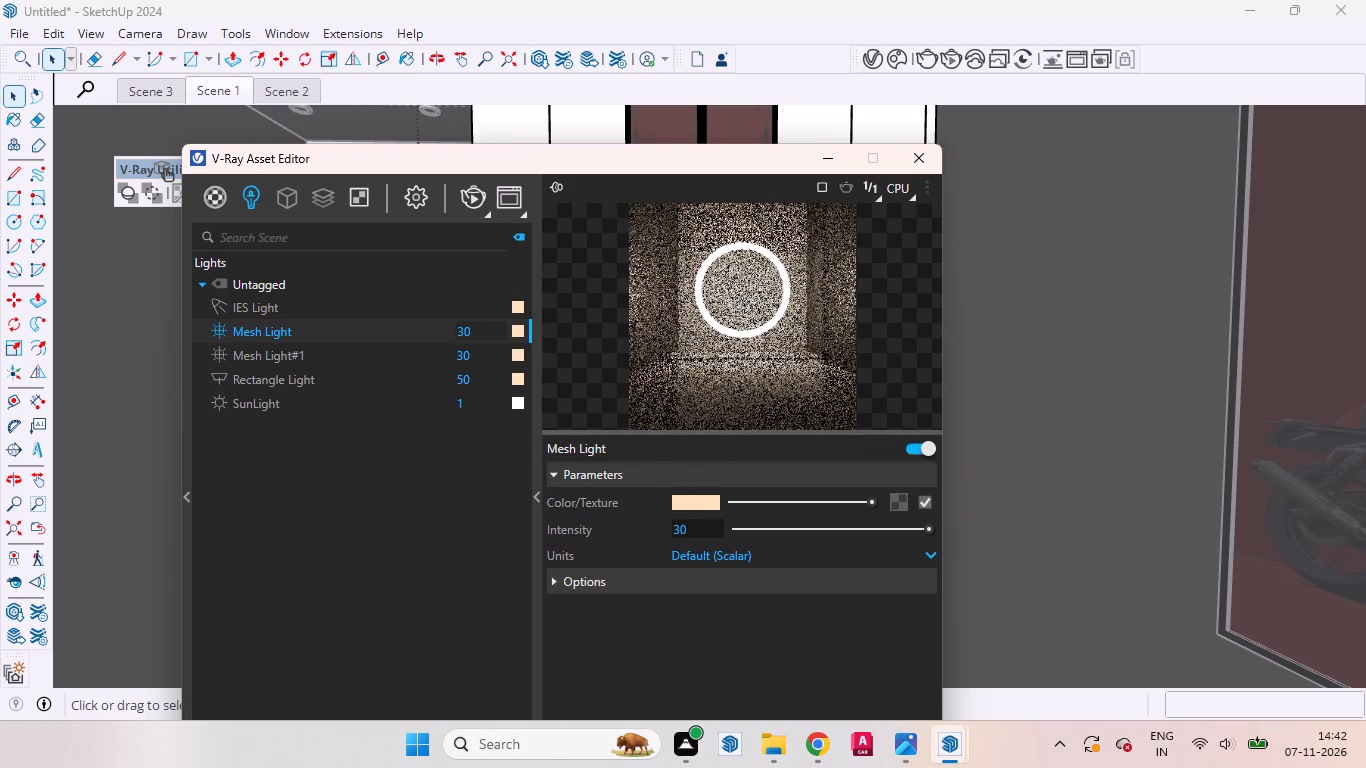
left_click(413, 306)
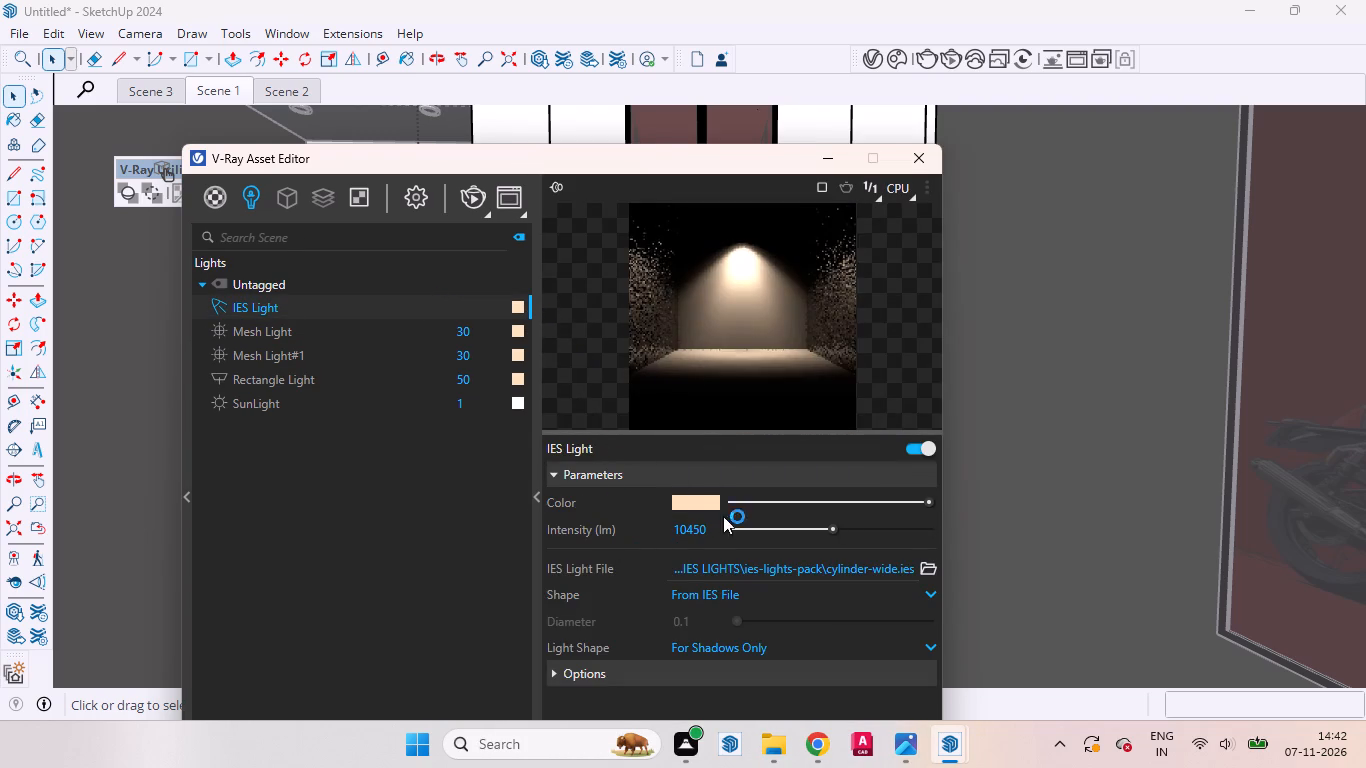
left_click(687, 530)
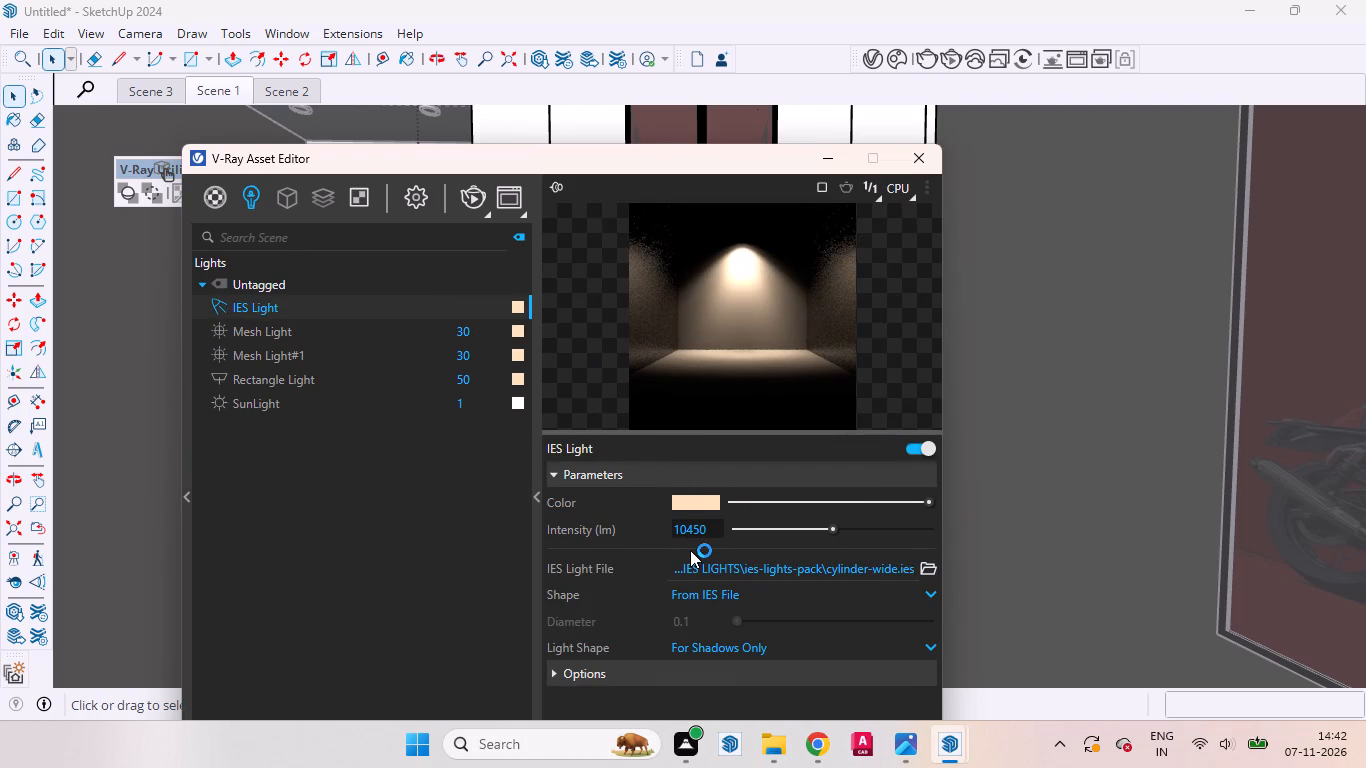
key("BackSpace")
key("5")
key("Return")
Run a V-Ray test render of Scene 1, and minimise the frame buffer to get back to the model.
left_click_drag(616, 164, 813, 179)
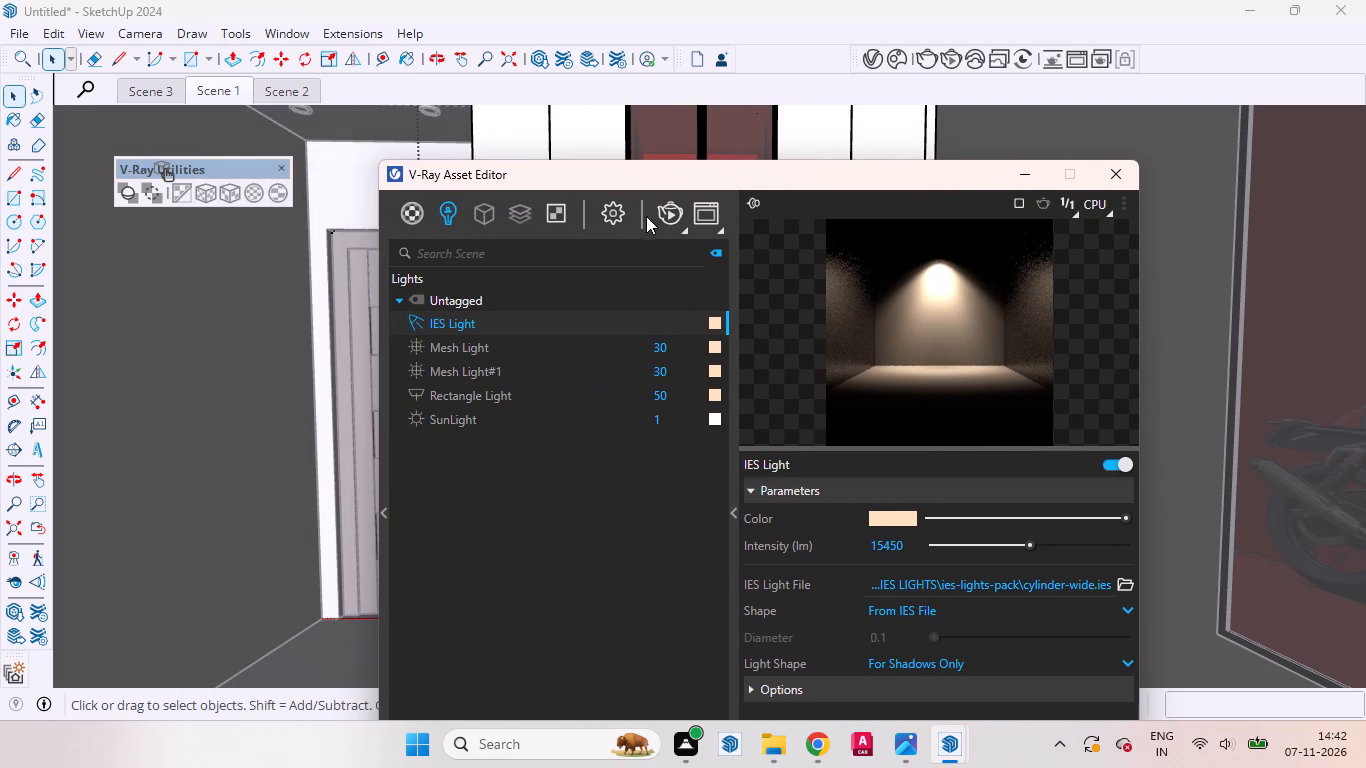
left_click(231, 86)
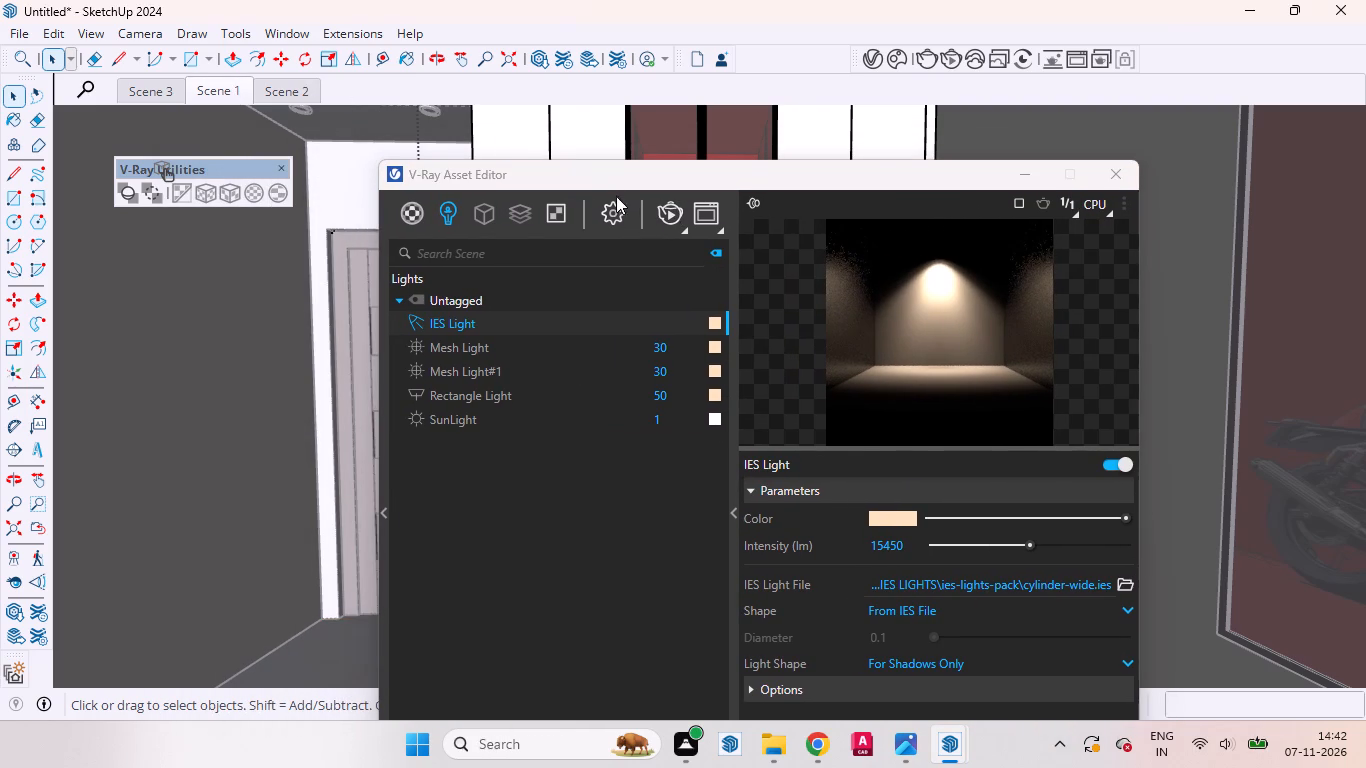
left_click(666, 207)
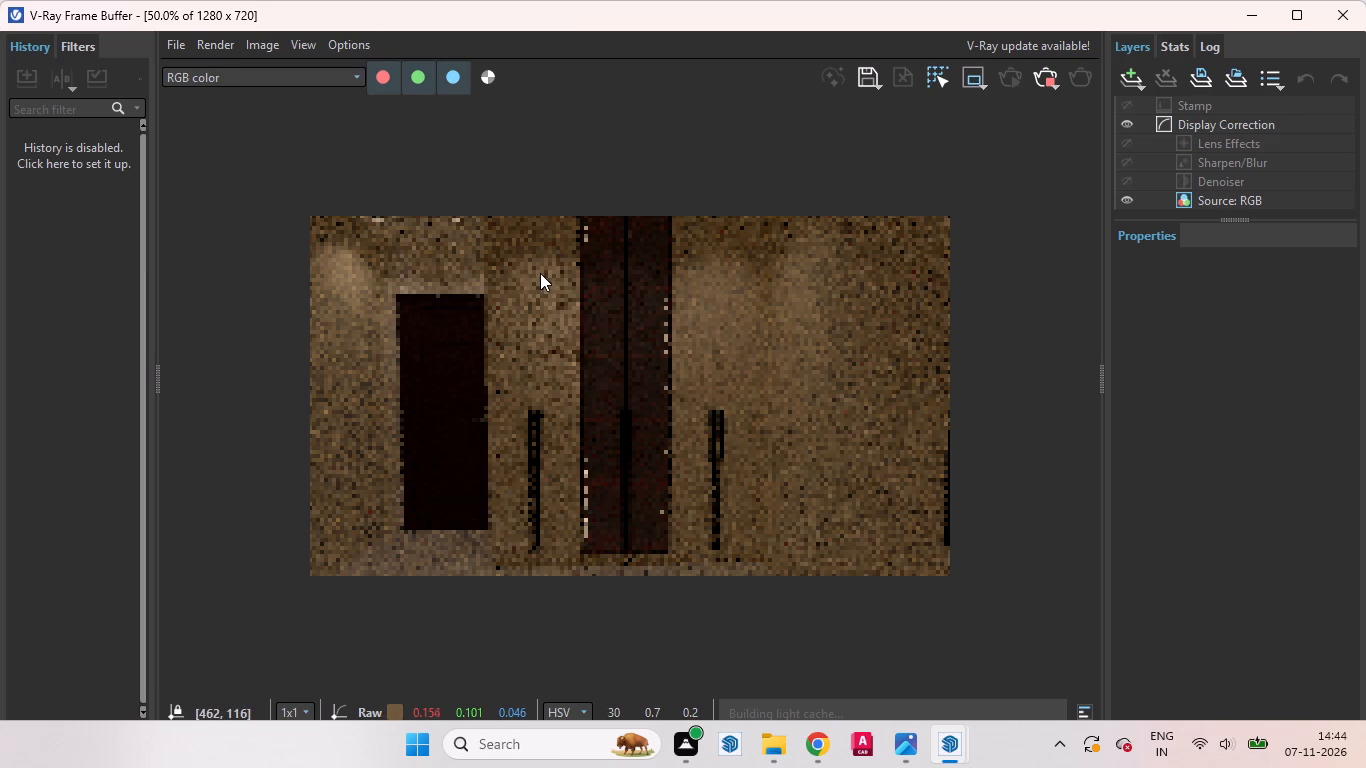
left_click(1252, 23)
left_click_drag(788, 171, 935, 196)
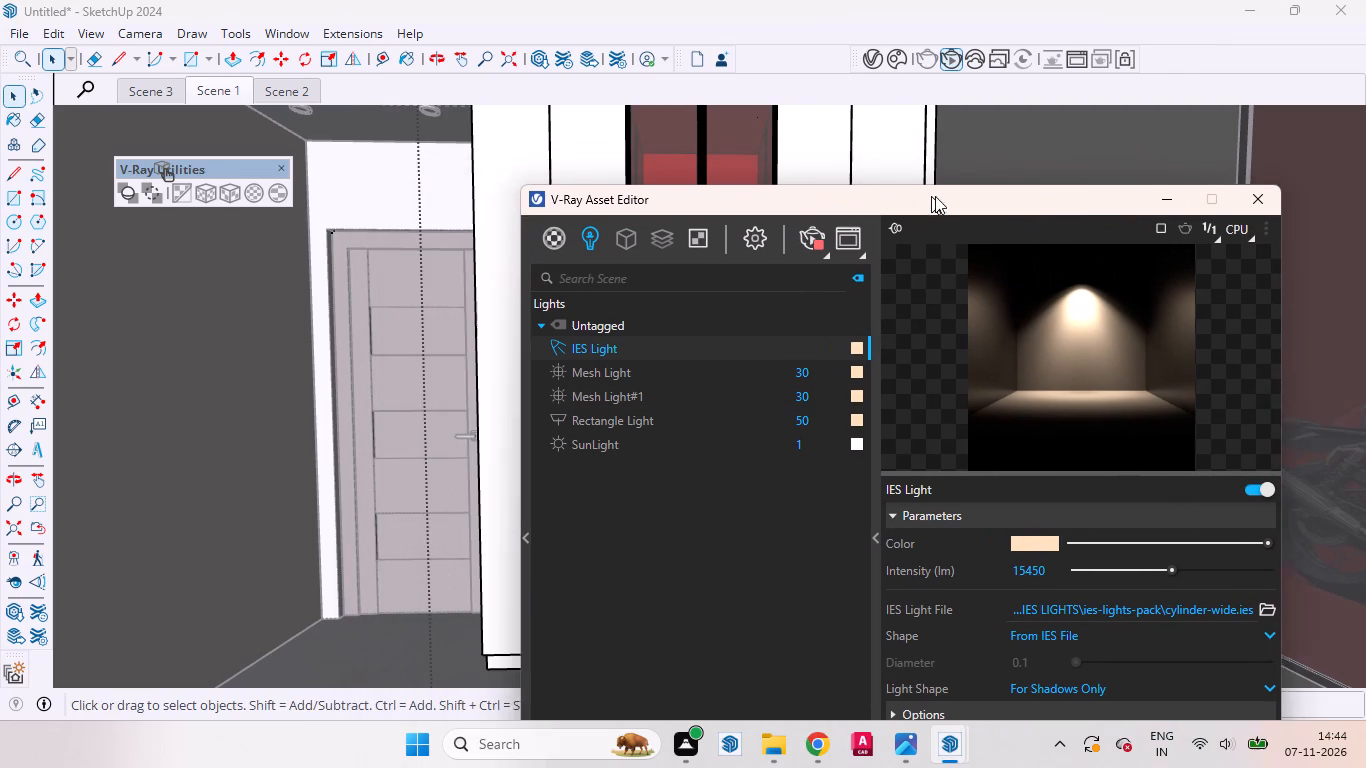
left_click_drag(935, 196, 974, 199)
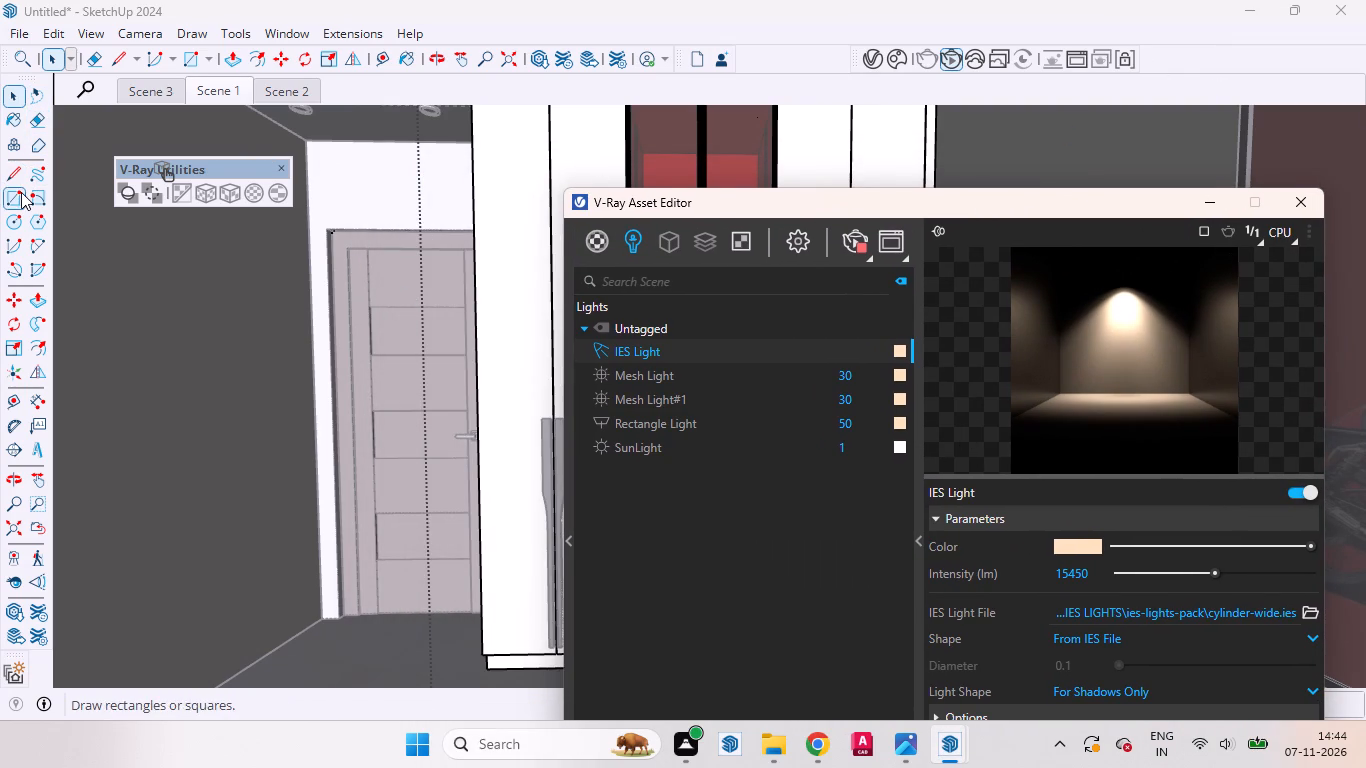
Show the Views toolbar, switch to the top view to leave the open group, and return to Scene 1.
right_click(497, 31)
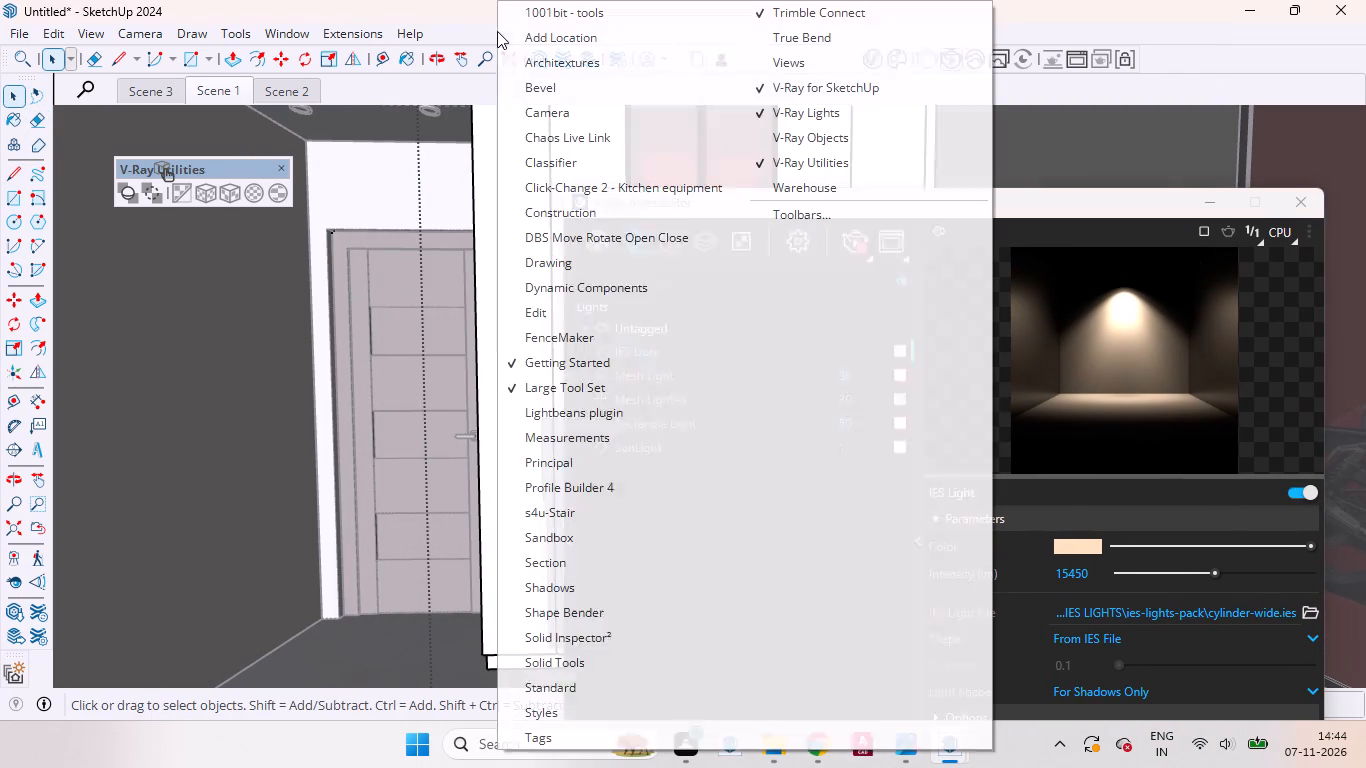
left_click(776, 68)
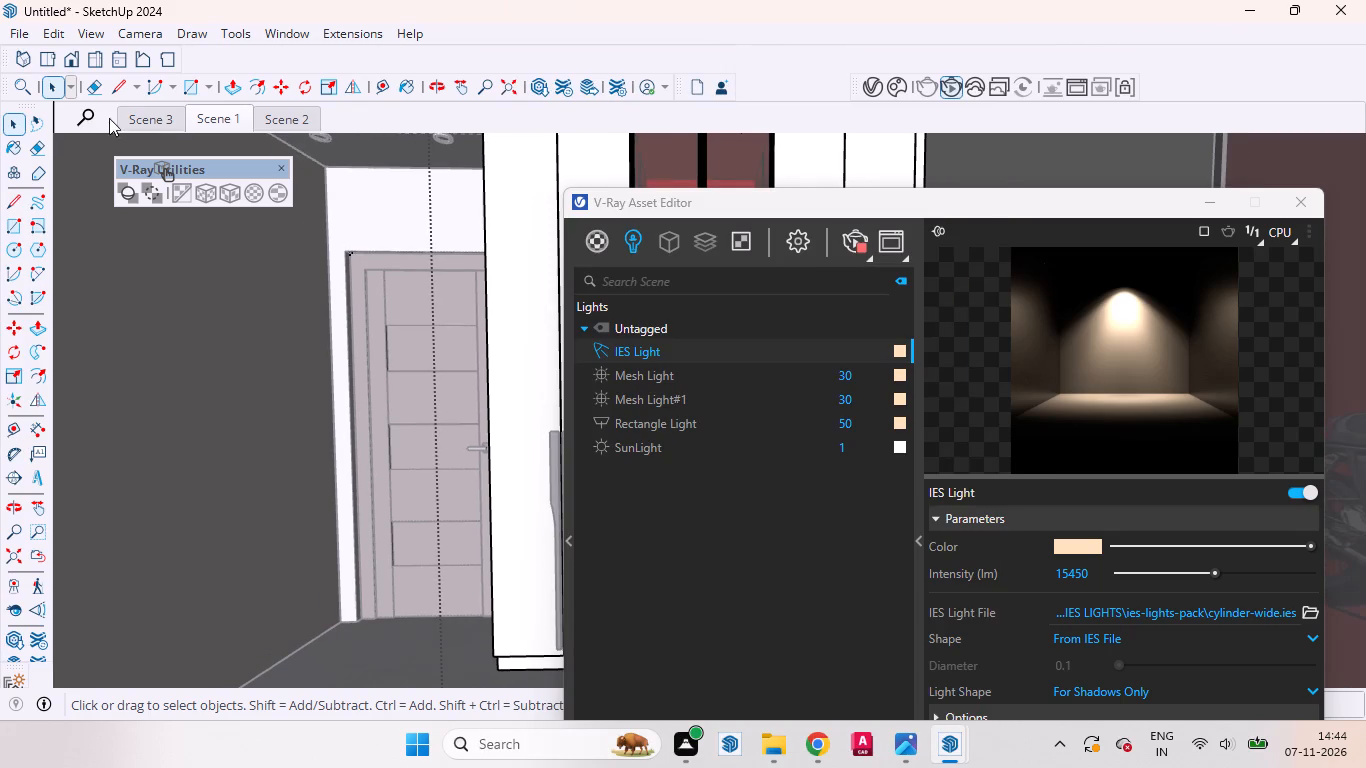
left_click(42, 55)
scroll(311, 305, "down", 3)
scroll(316, 307, "up", 1)
scroll(316, 307, "down", 2)
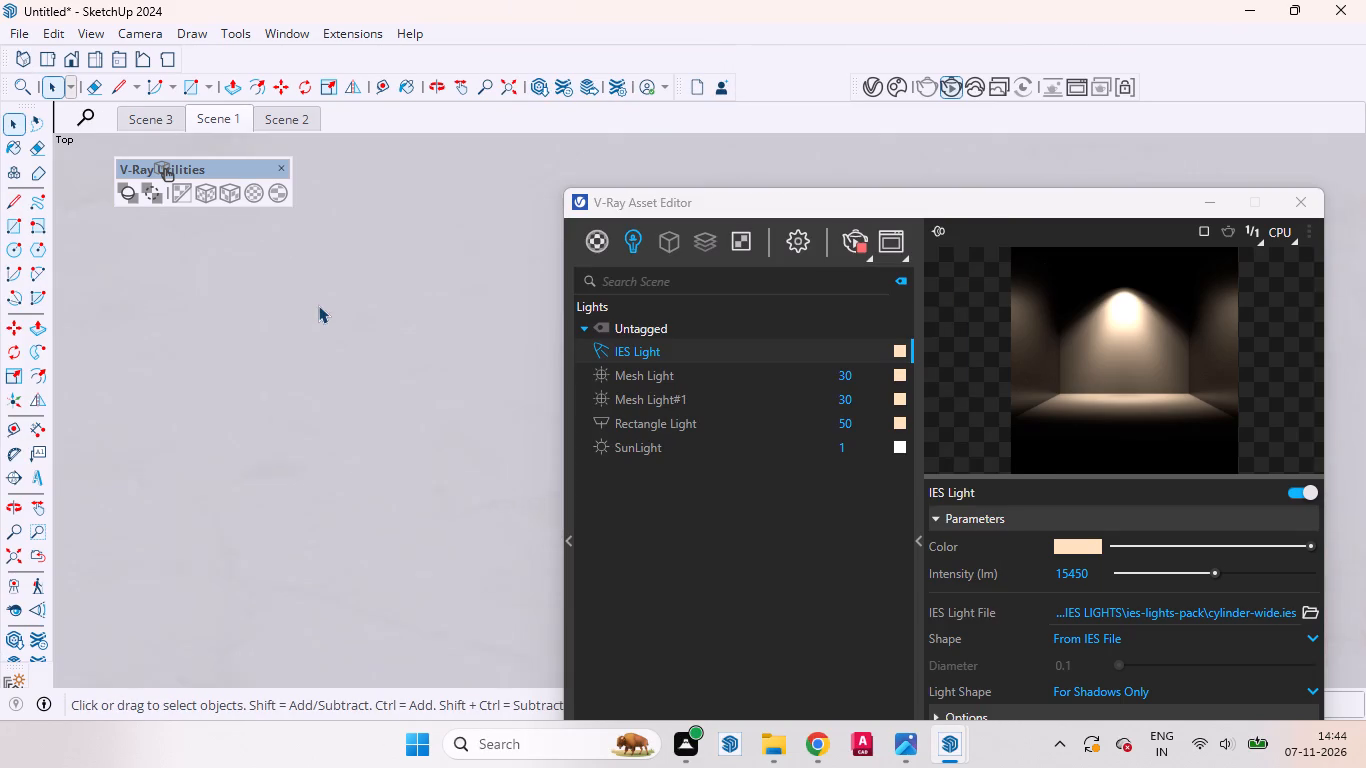
scroll(318, 305, "down", 20)
scroll(318, 305, "down", 3)
scroll(339, 295, "up", 1)
scroll(339, 295, "down", 5)
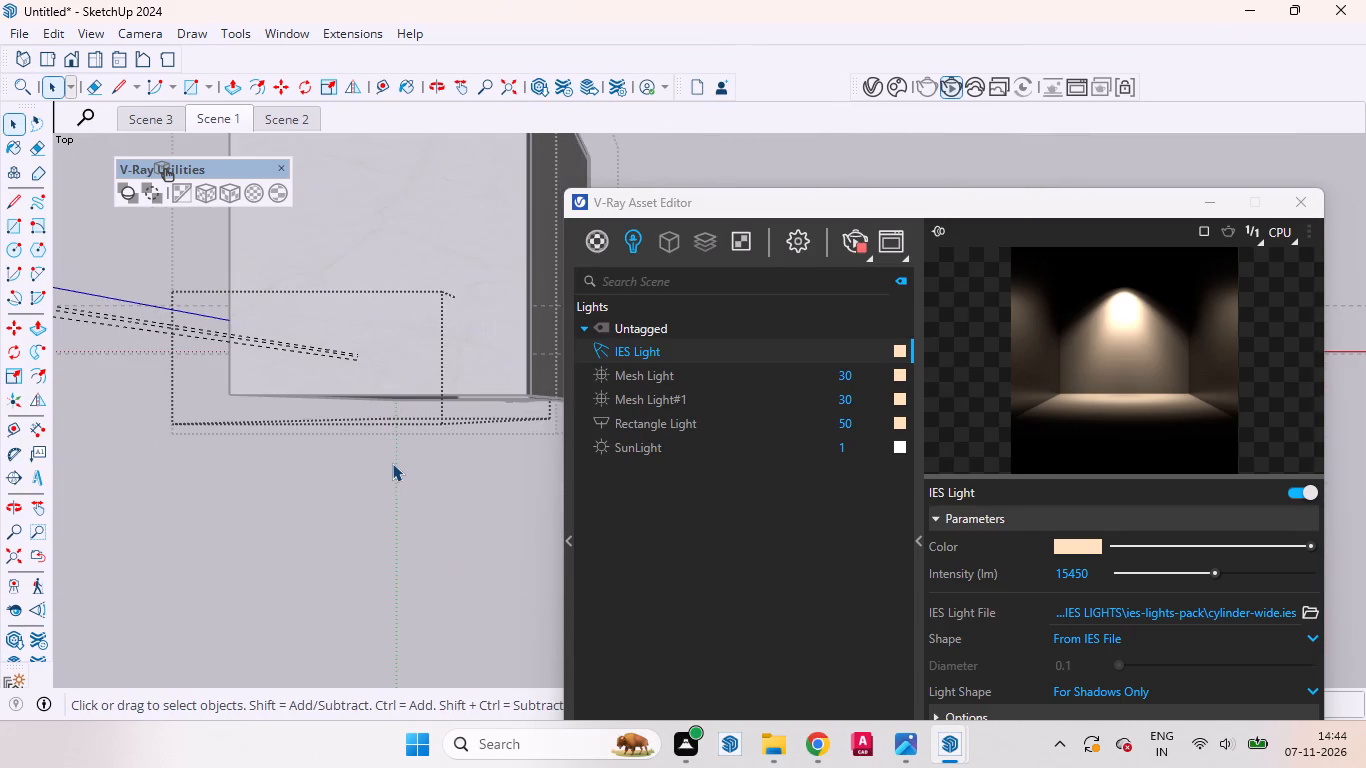
double_click(392, 463)
double_click(280, 448)
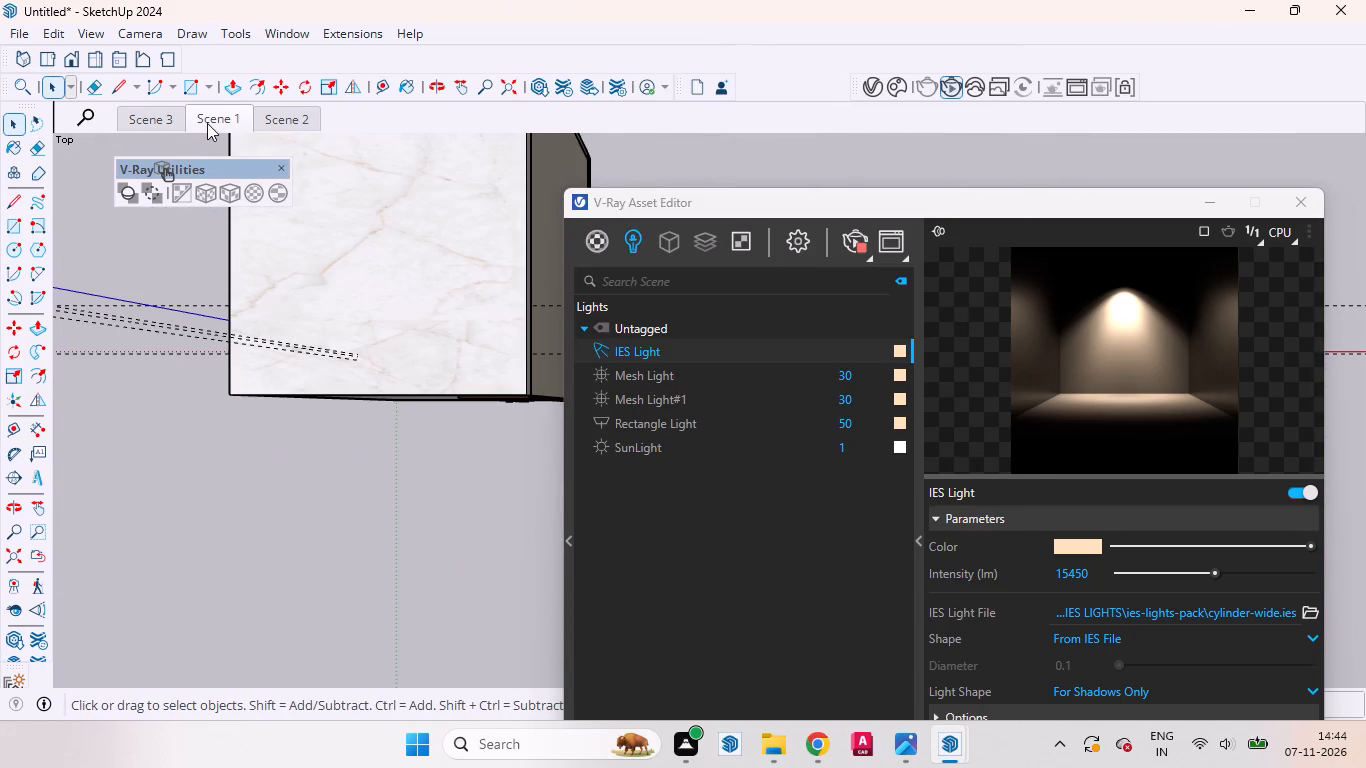
left_click(207, 123)
Go back to the V-Ray Frame Buffer, stop the running render and close the frame buffer.
left_click_drag(777, 202, 365, 144)
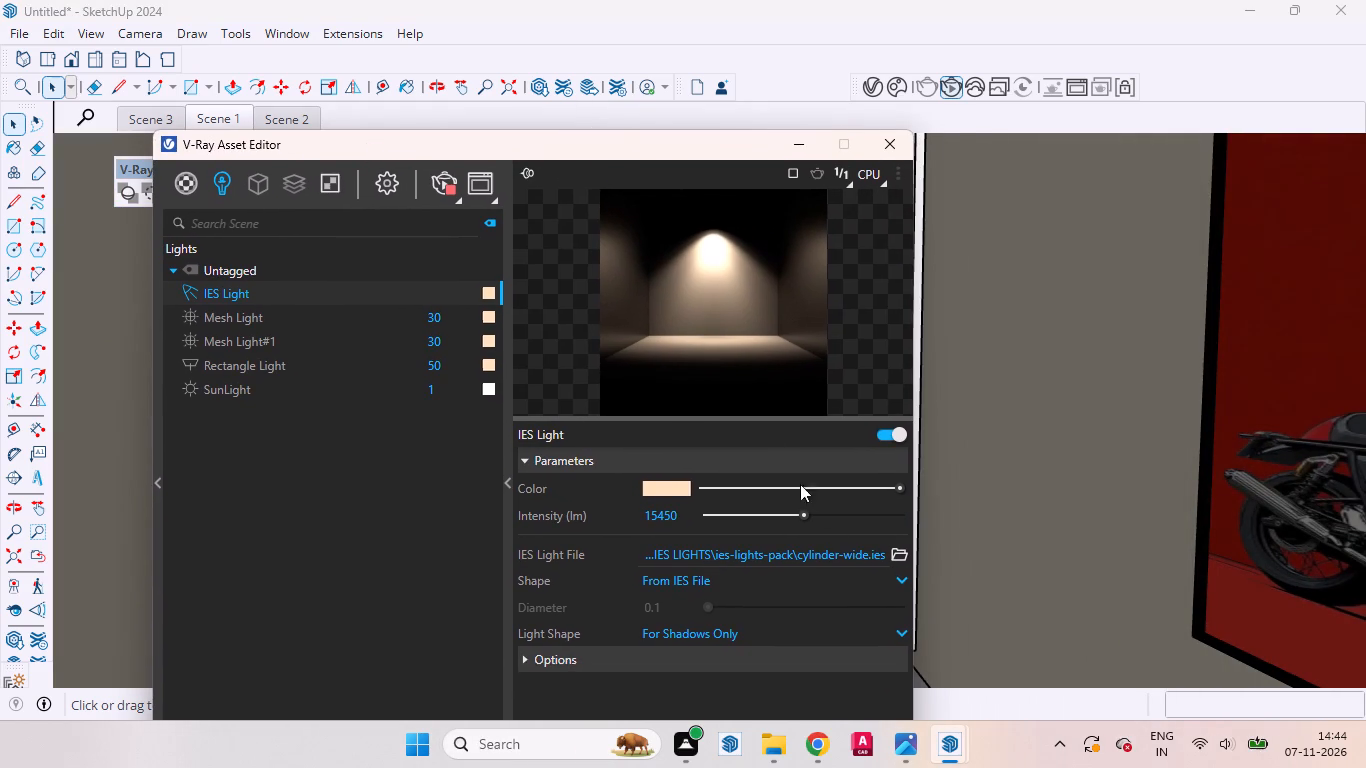
left_click(952, 745)
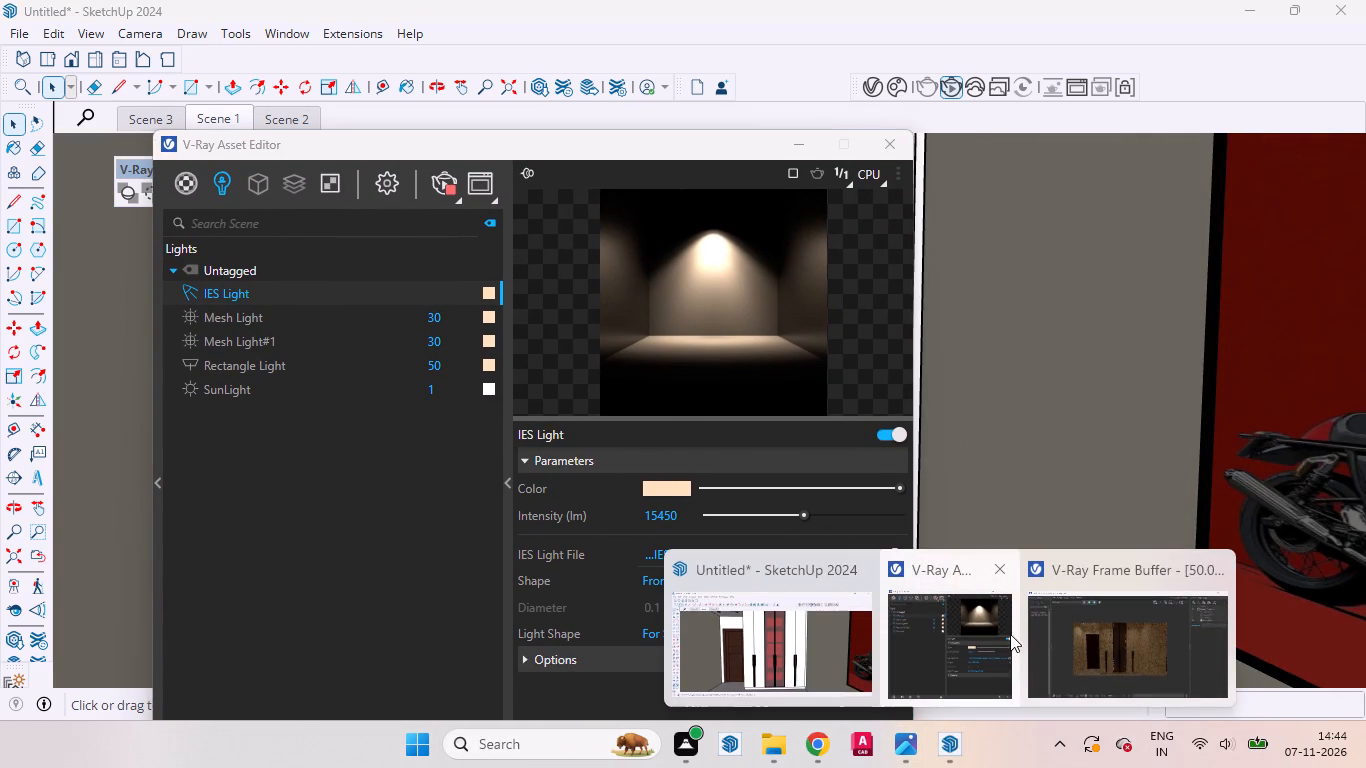
left_click(1073, 629)
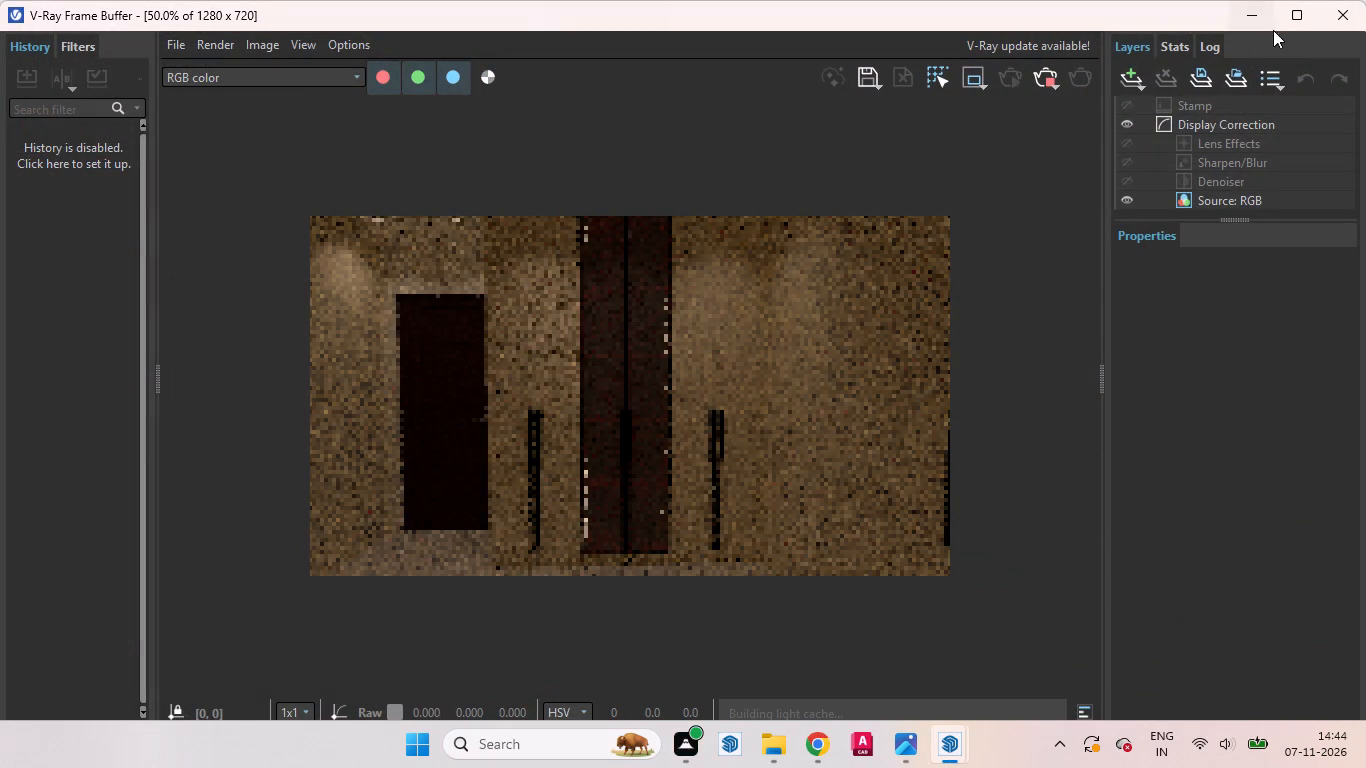
left_click(1042, 71)
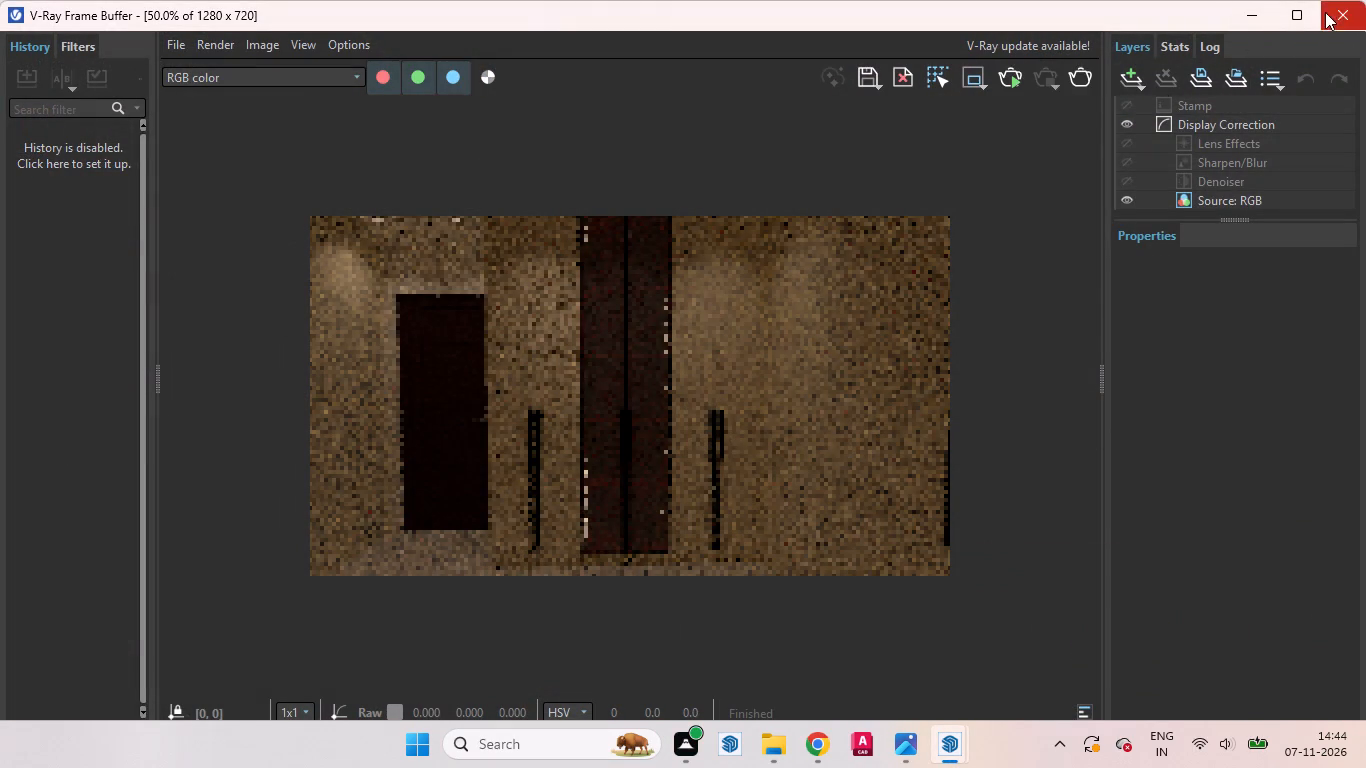
left_click(1327, 10)
Show the Default Tray with Materials, resize it to a compact size, and arrange it and the Asset Editor clear of the wardrobe and door.
left_click_drag(548, 139, 827, 105)
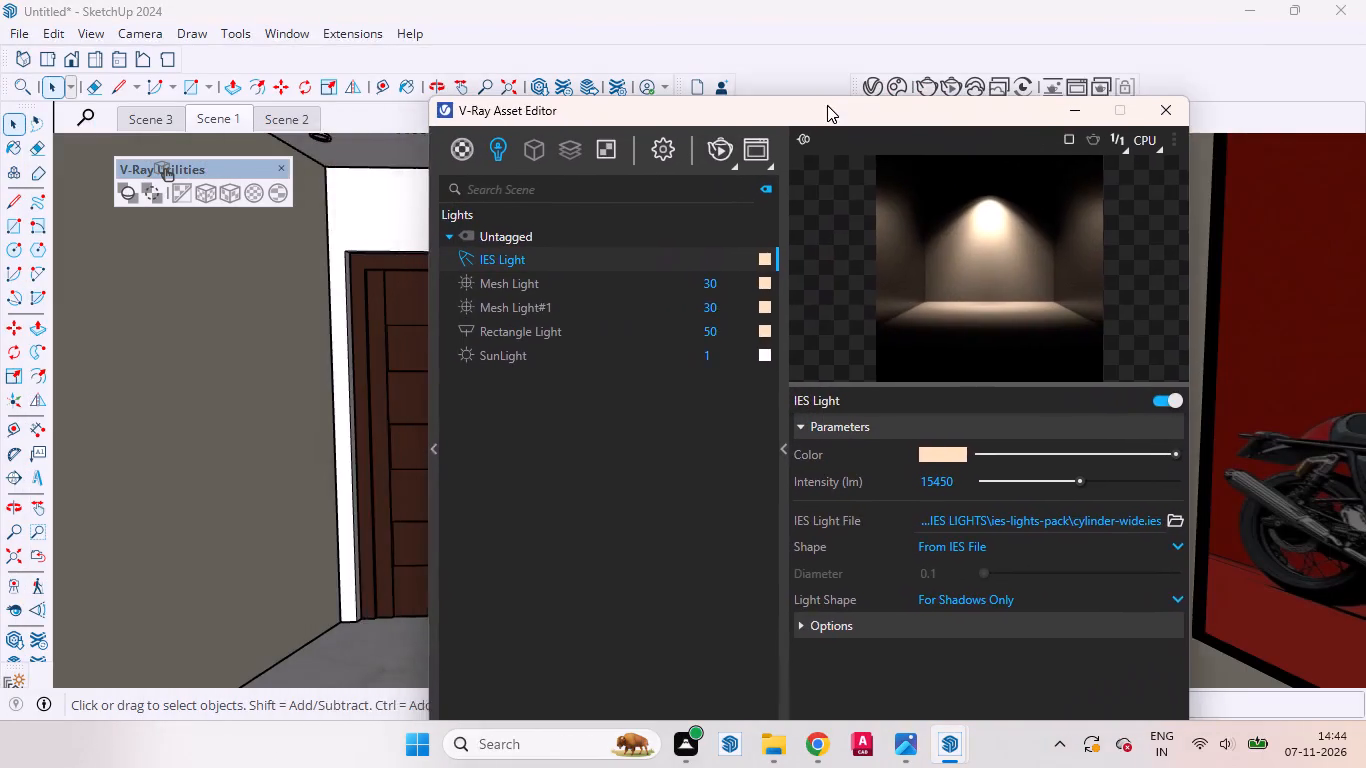
left_click_drag(827, 105, 528, 180)
left_click(278, 40)
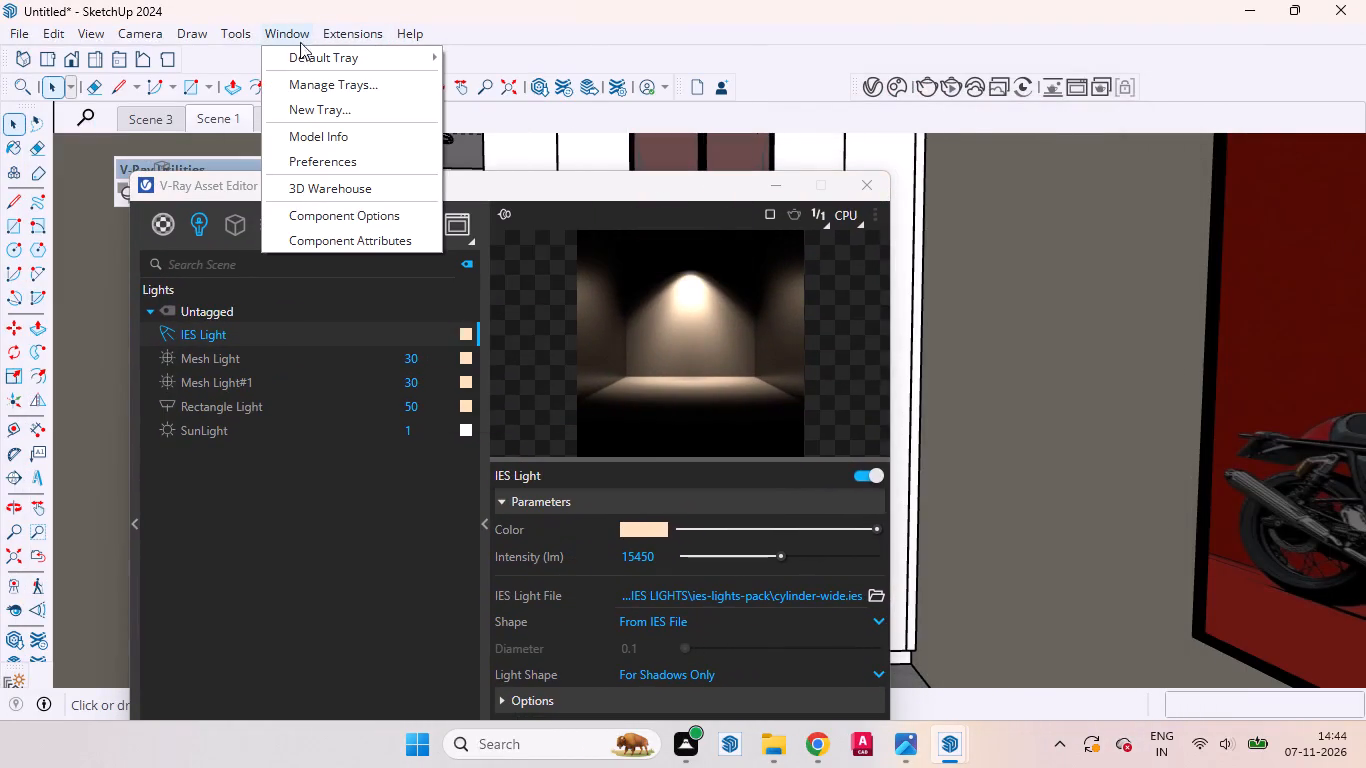
left_click(459, 59)
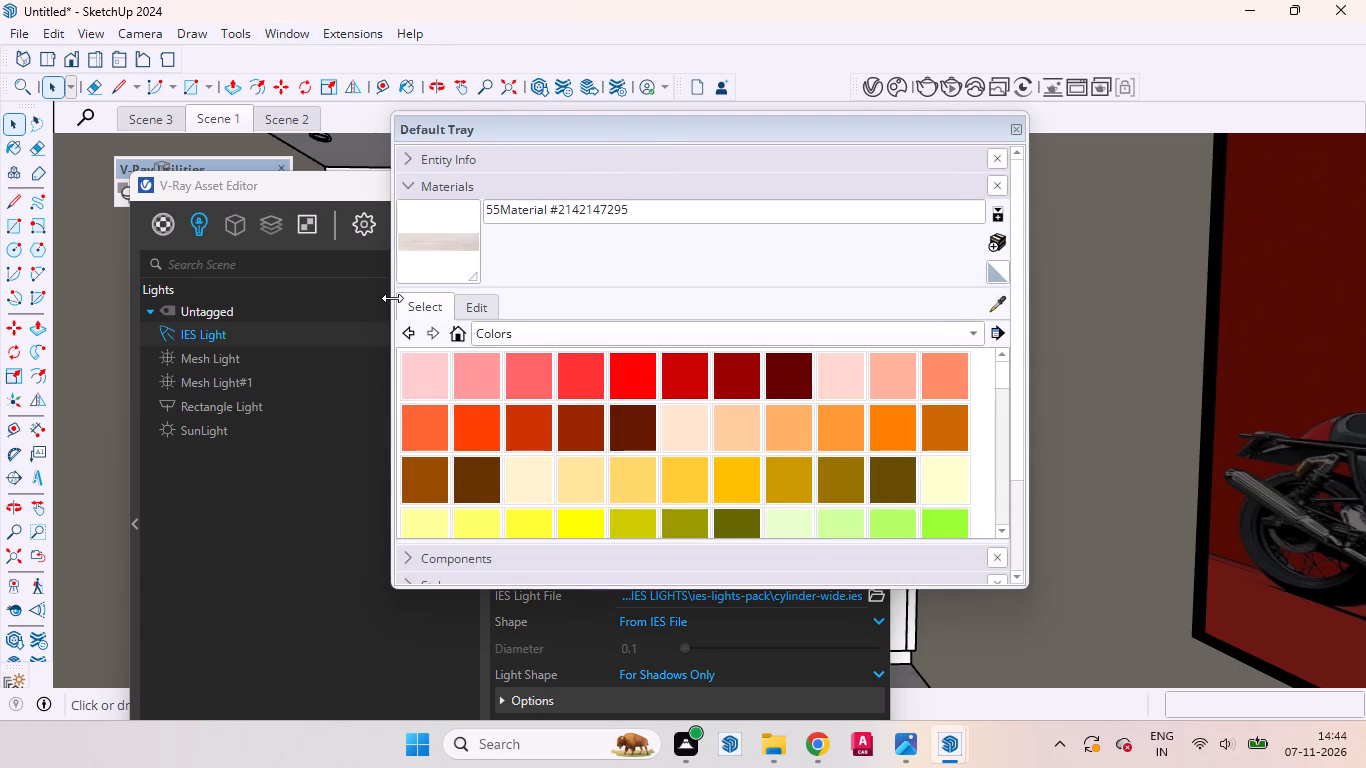
left_click_drag(392, 298, 1365, 319)
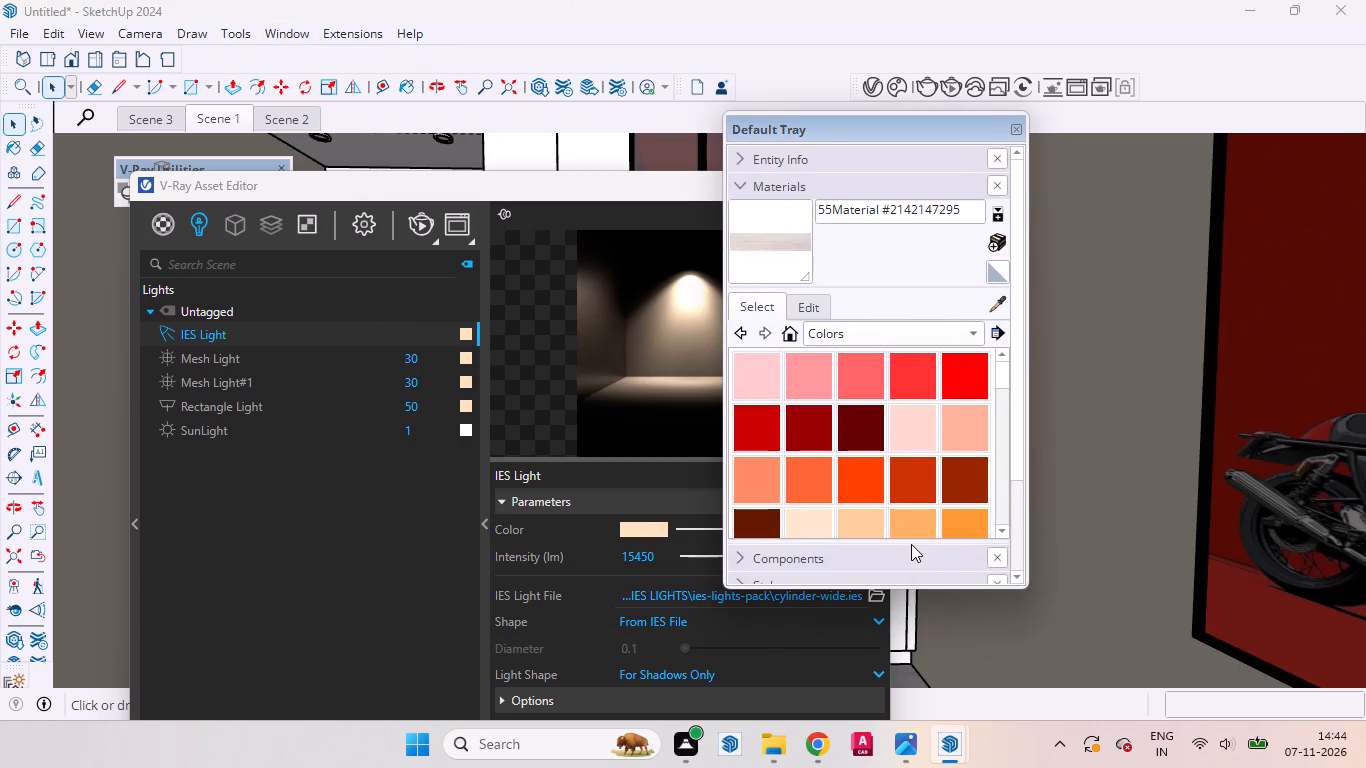
left_click_drag(907, 539, 923, 590)
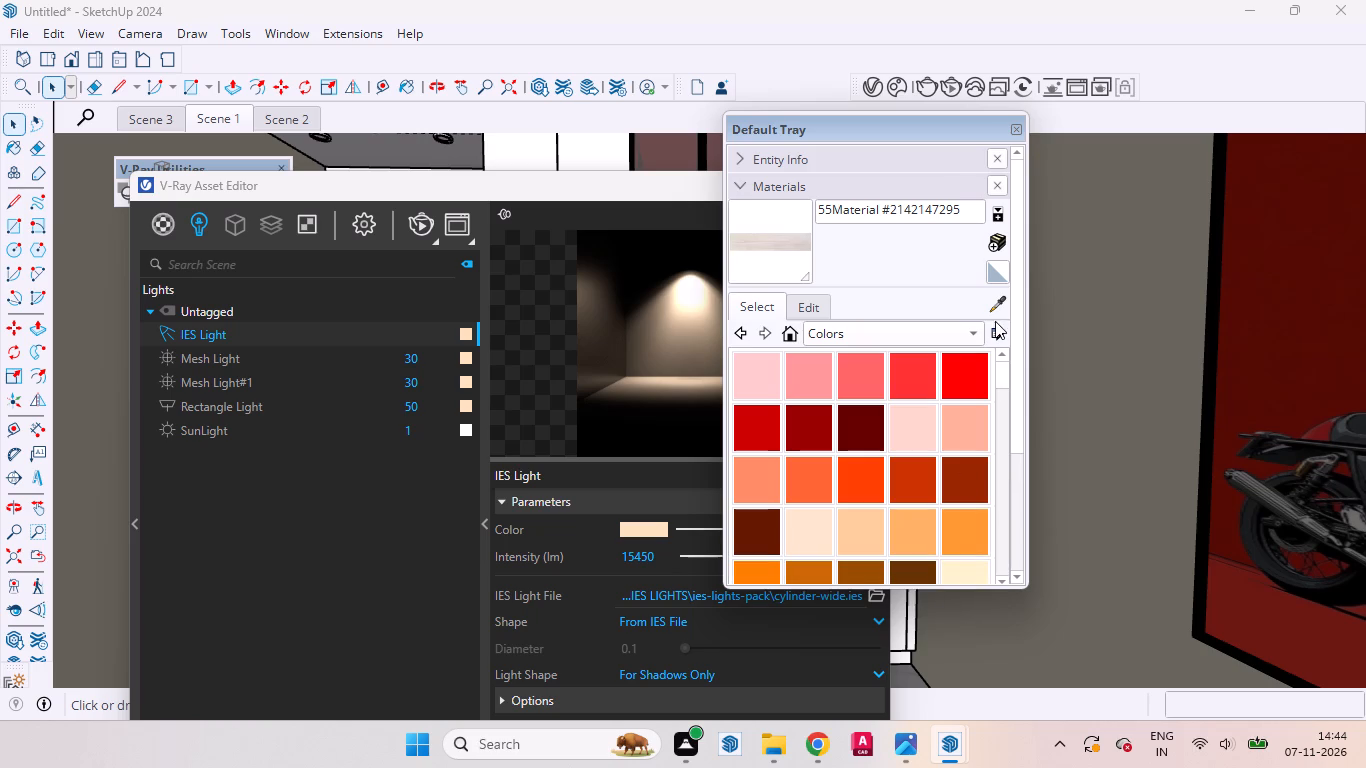
left_click(996, 312)
left_click_drag(895, 129, 1313, 323)
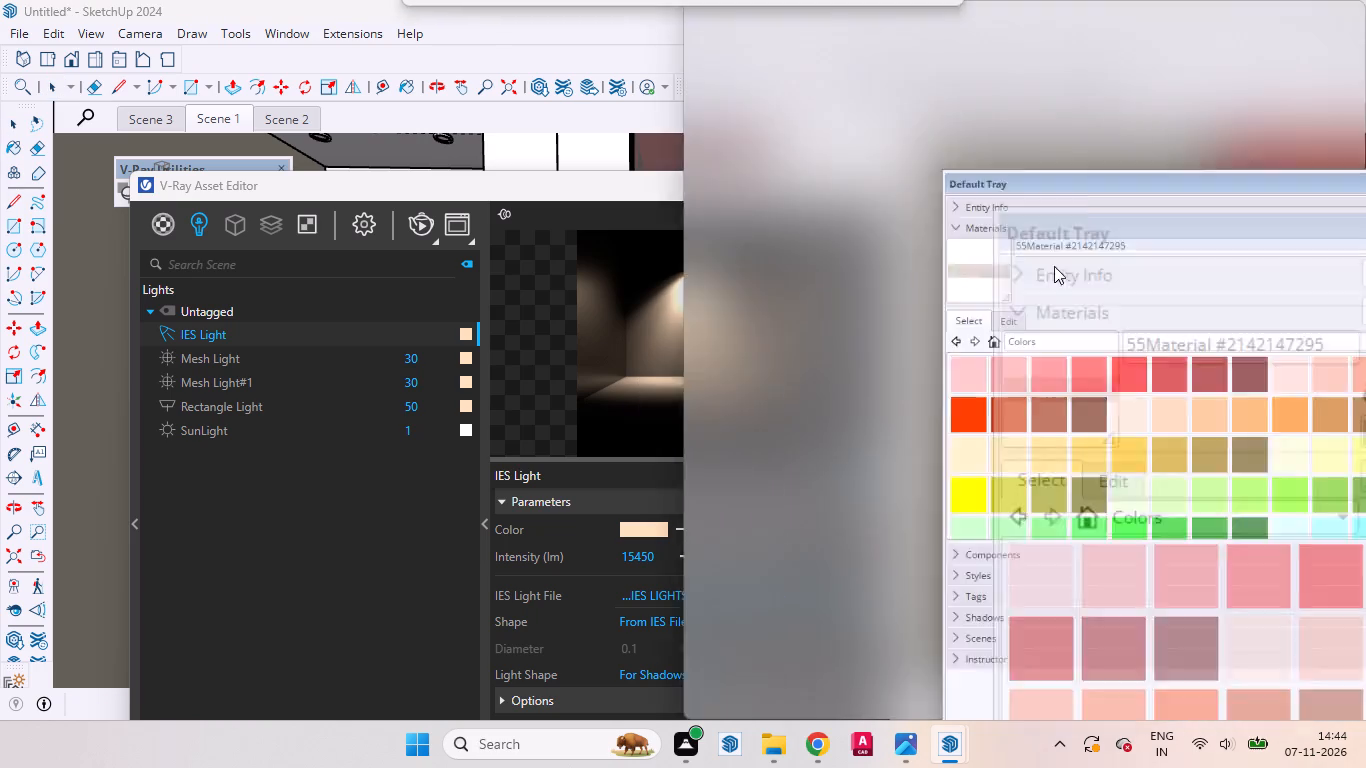
left_click_drag(687, 379, 1365, 380)
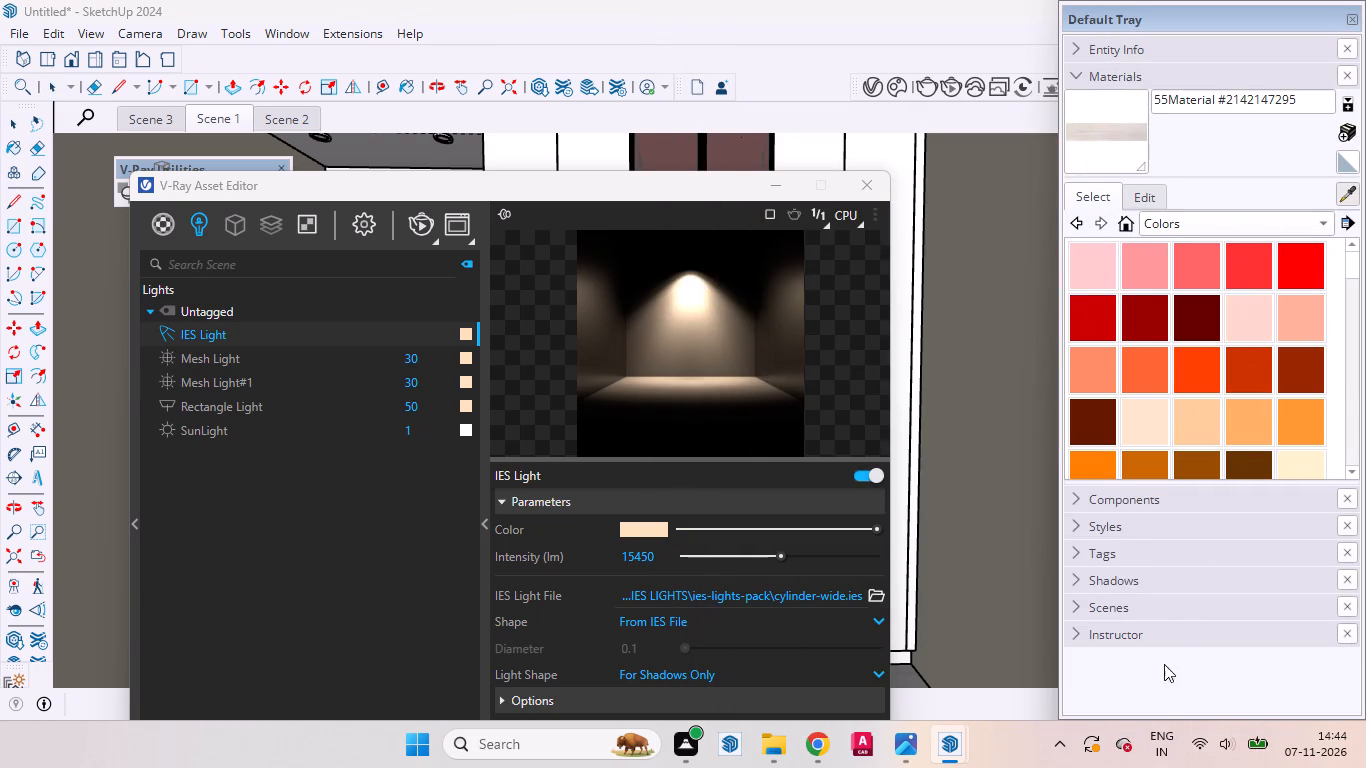
left_click_drag(1158, 711, 1158, 641)
left_click_drag(1159, 713, 1161, 608)
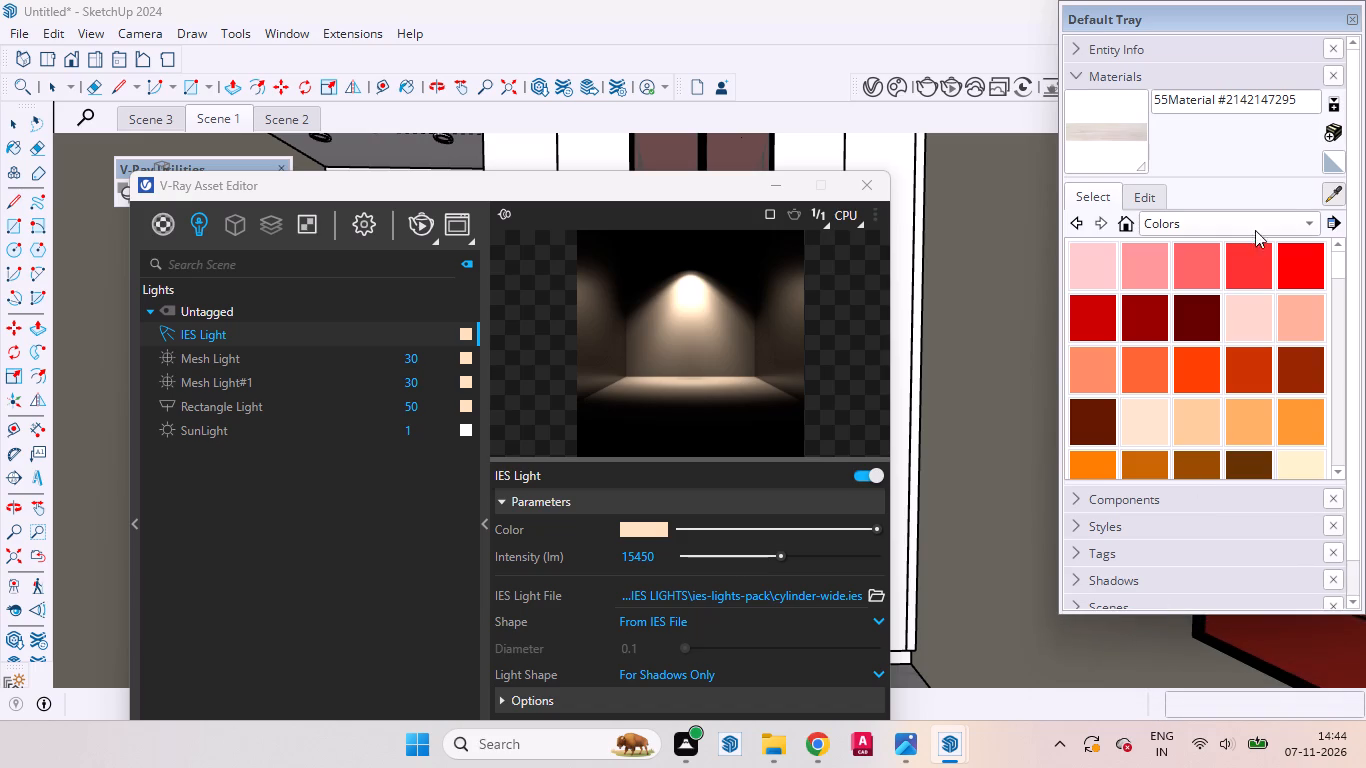
left_click(1328, 194)
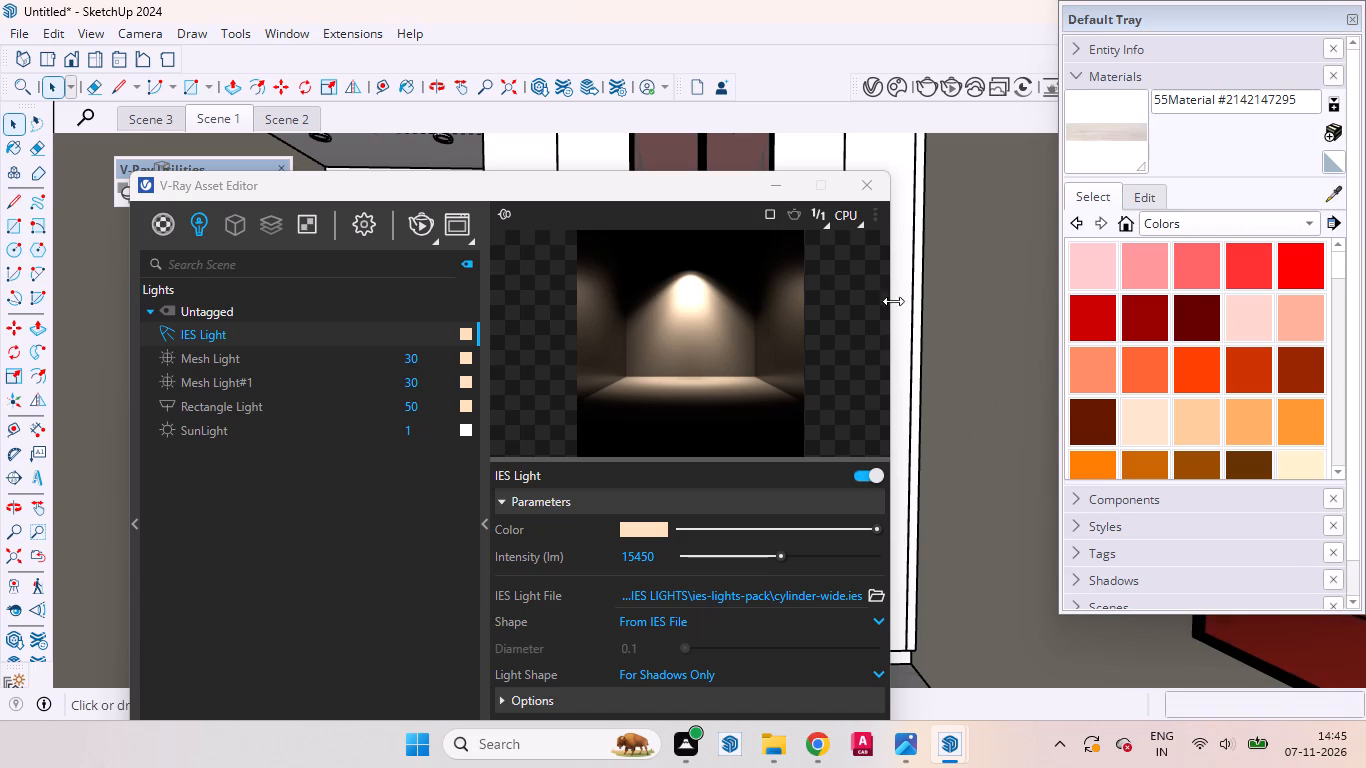
left_click_drag(673, 191, 594, 521)
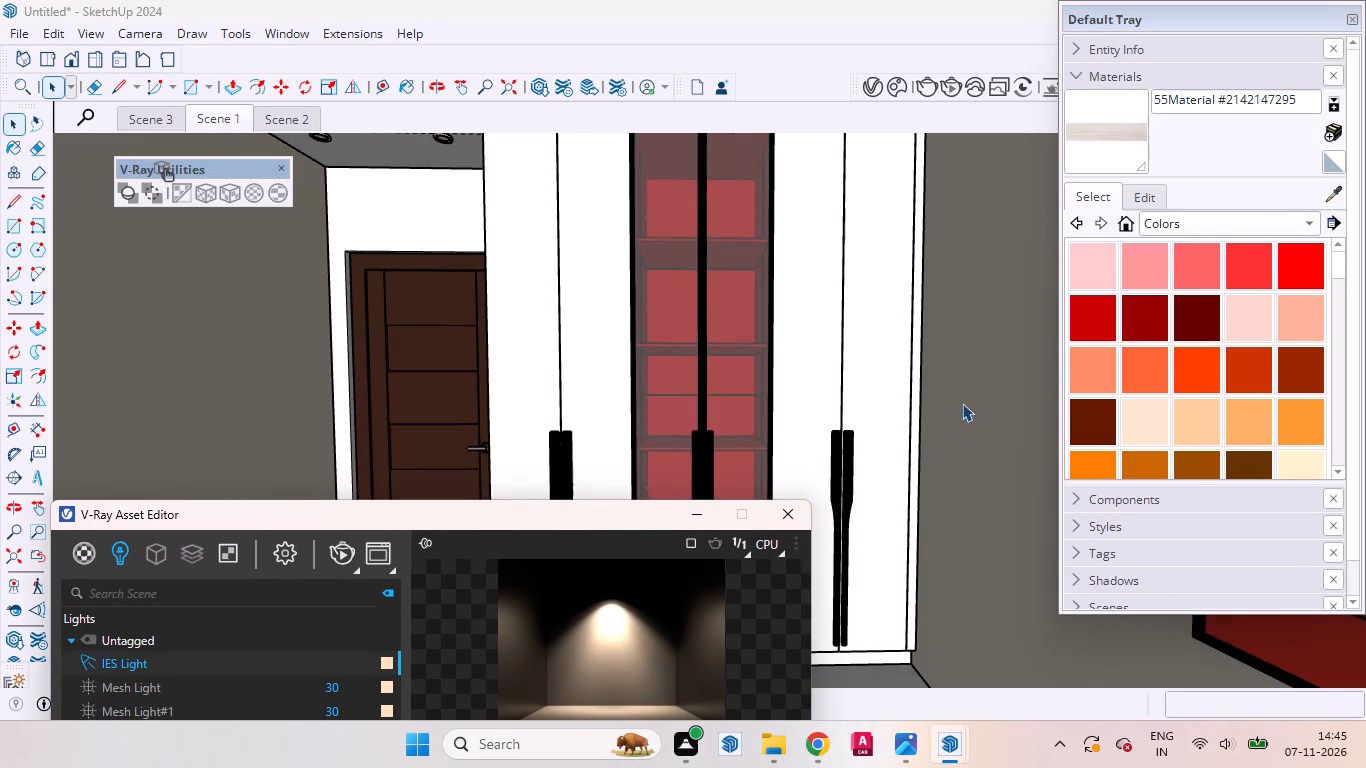
Sample the 0897 AP 7835 CREAM CARESS material from the room wall and apply it to the white wall above the door.
left_click(1333, 186)
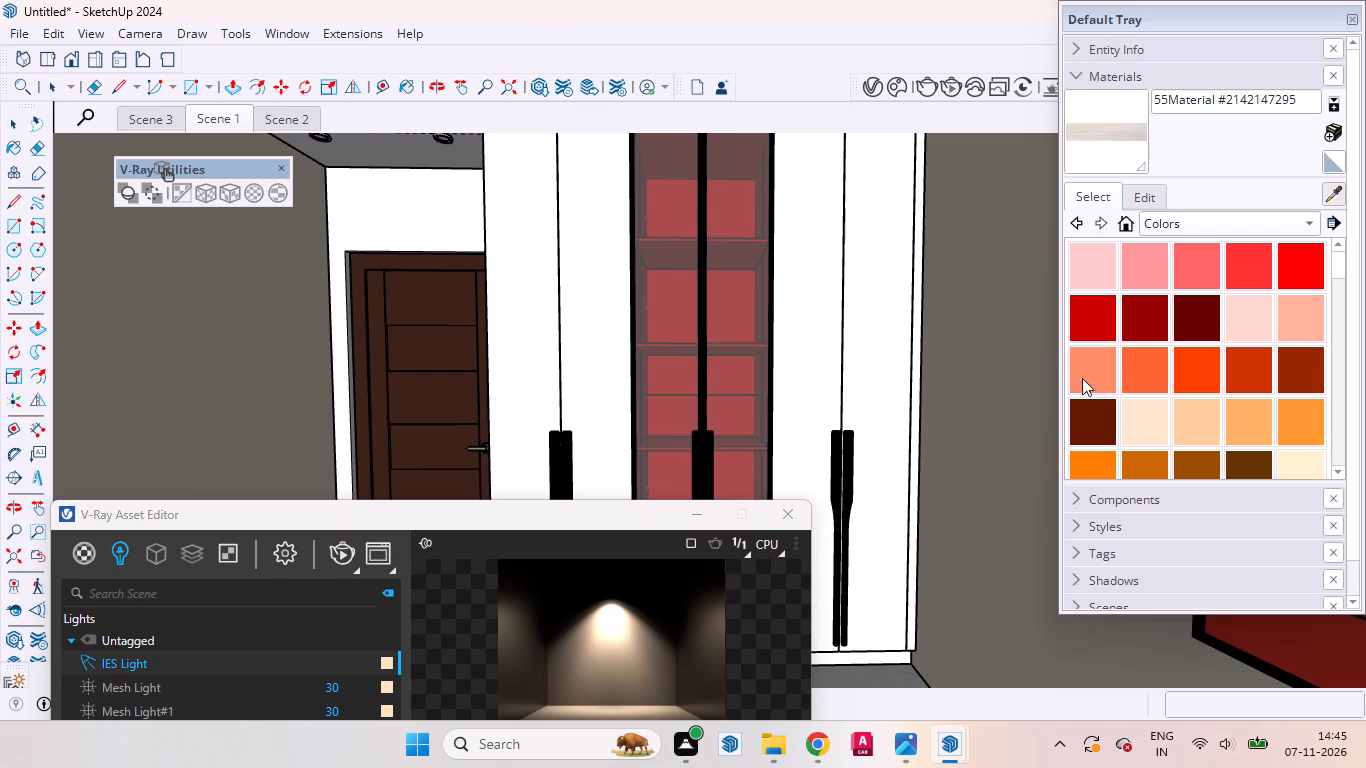
left_click(1007, 359)
left_click(427, 213)
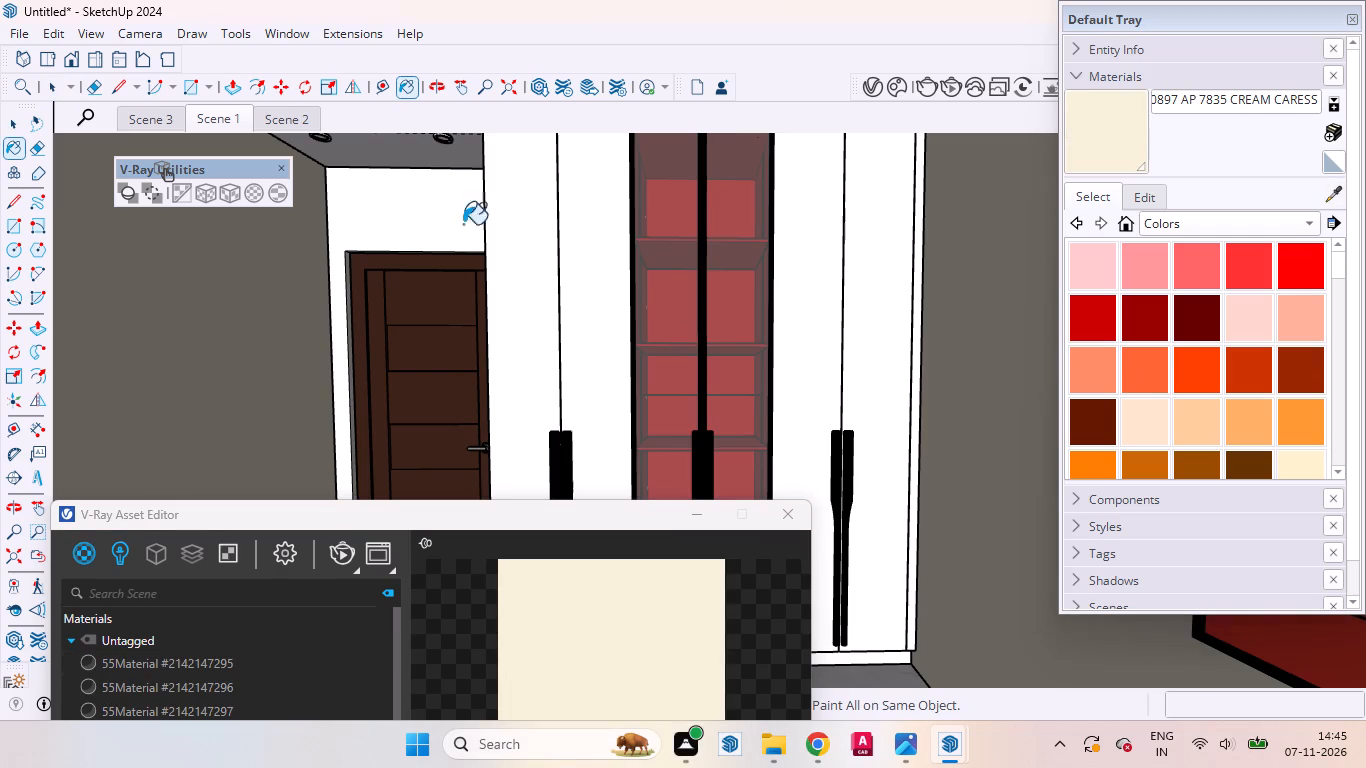
left_click(385, 218)
scroll(356, 225, "up", 11)
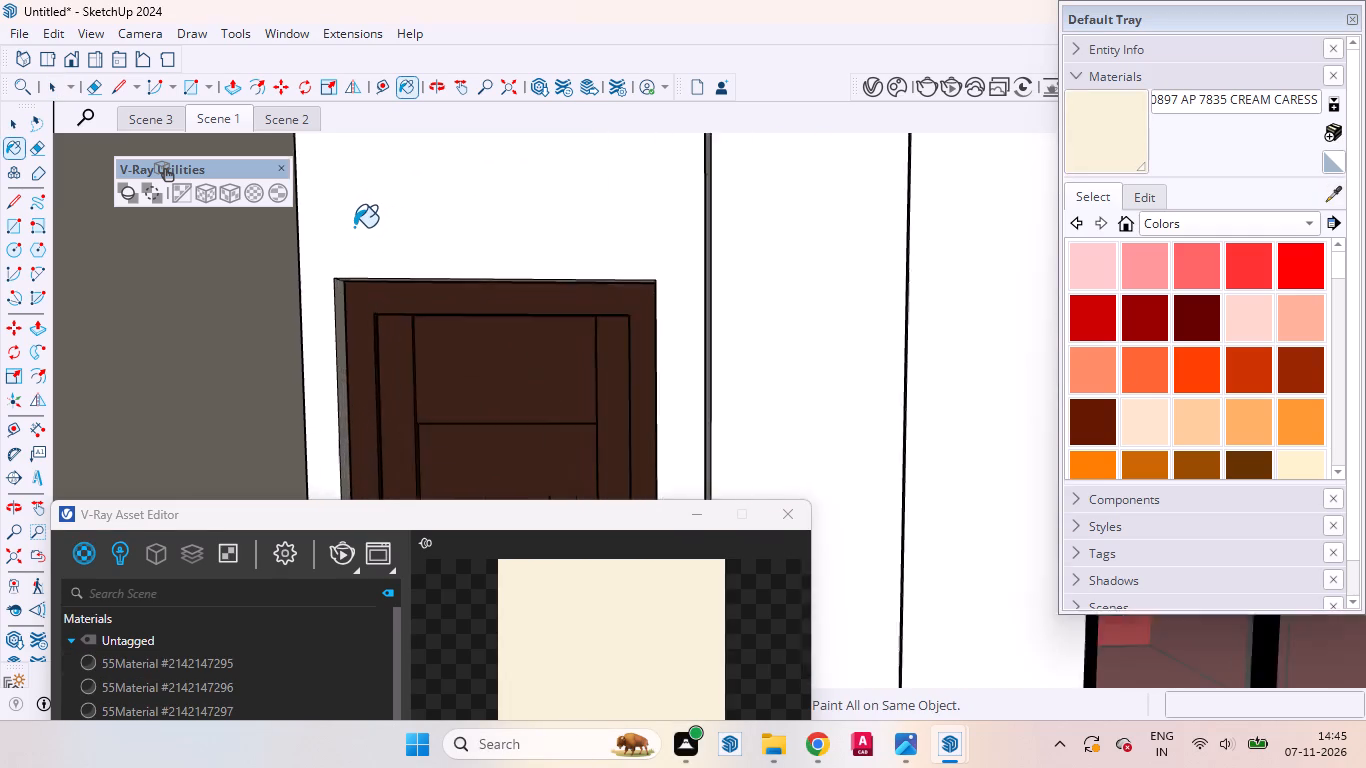
scroll(354, 227, "up", 3)
scroll(346, 236, "down", 1)
scroll(346, 236, "up", 2)
left_click(395, 239)
key("space")
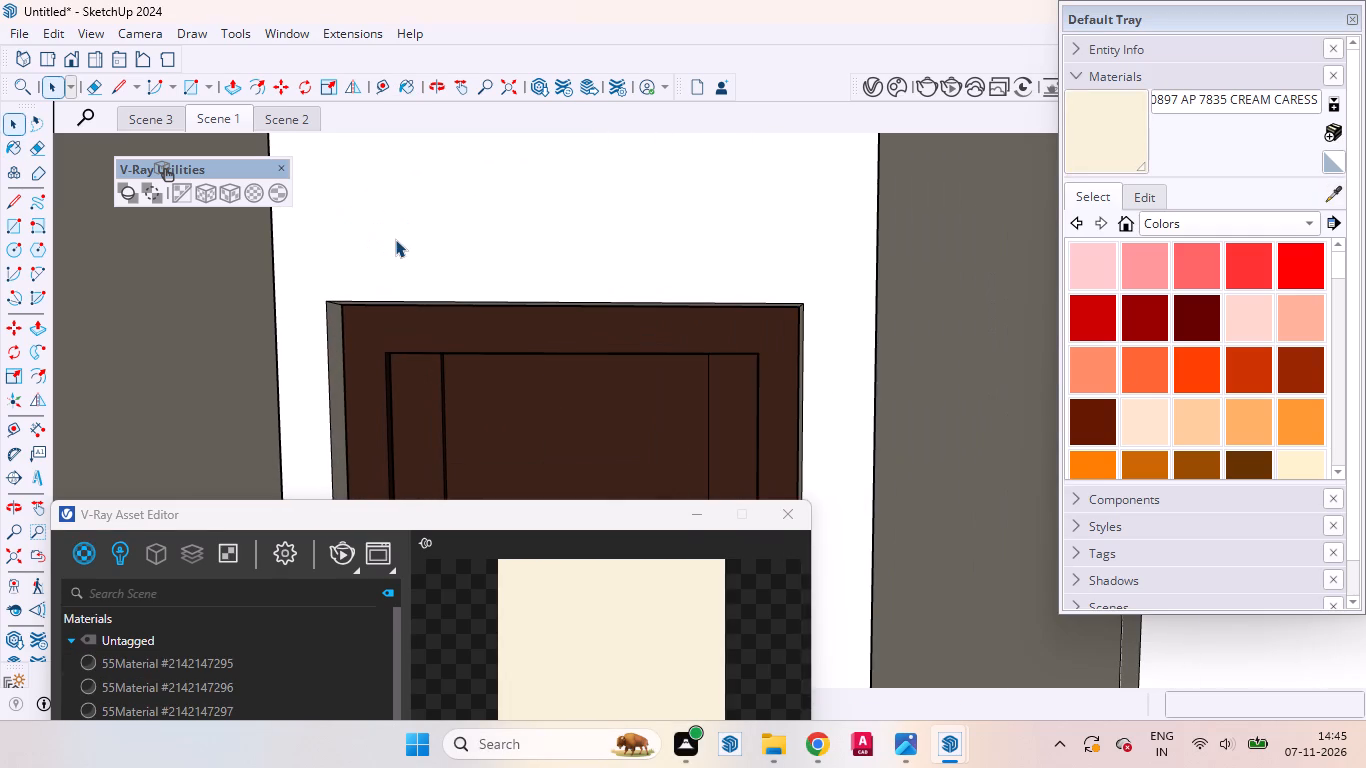
Open the door wall's group, select the white face around the door and paint it with 0897 AP 7835 CREAM CARESS.
double_click(395, 239)
left_click(409, 239)
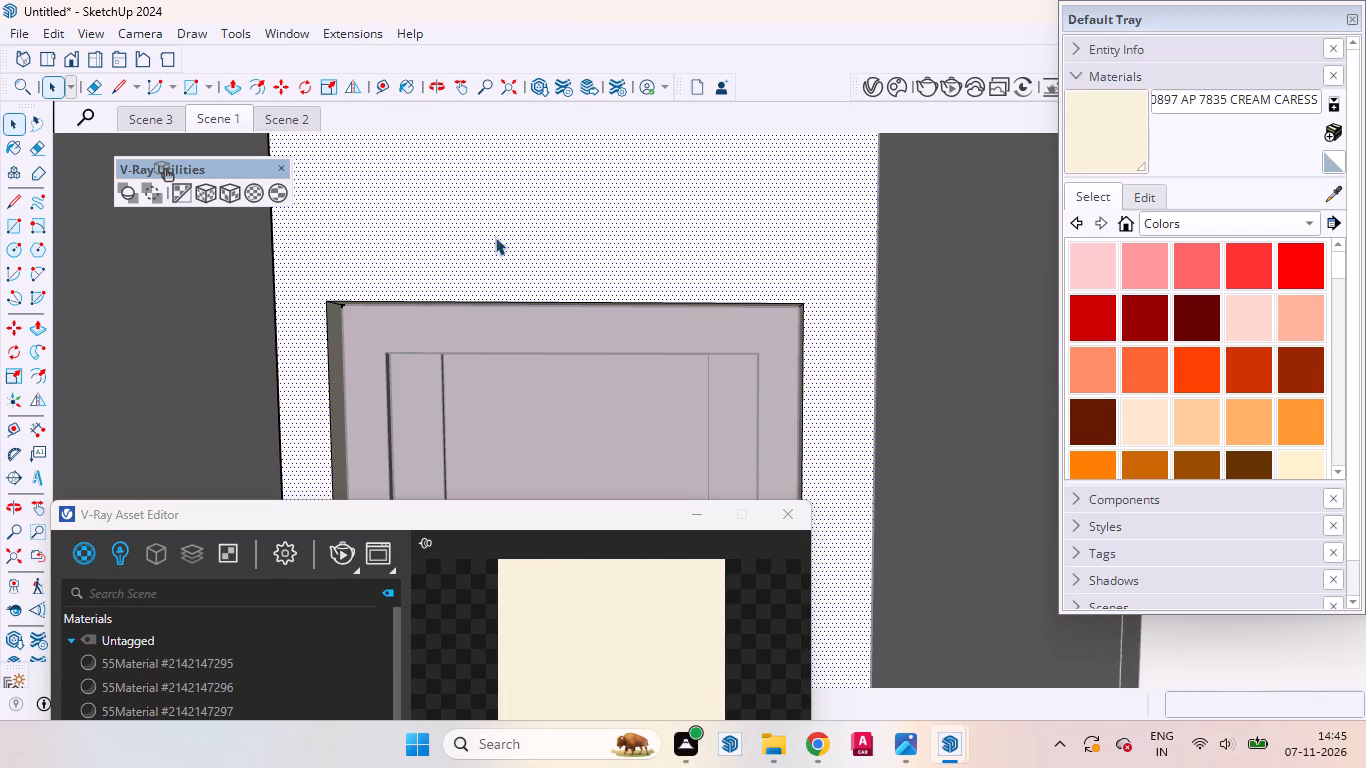
left_click(1107, 125)
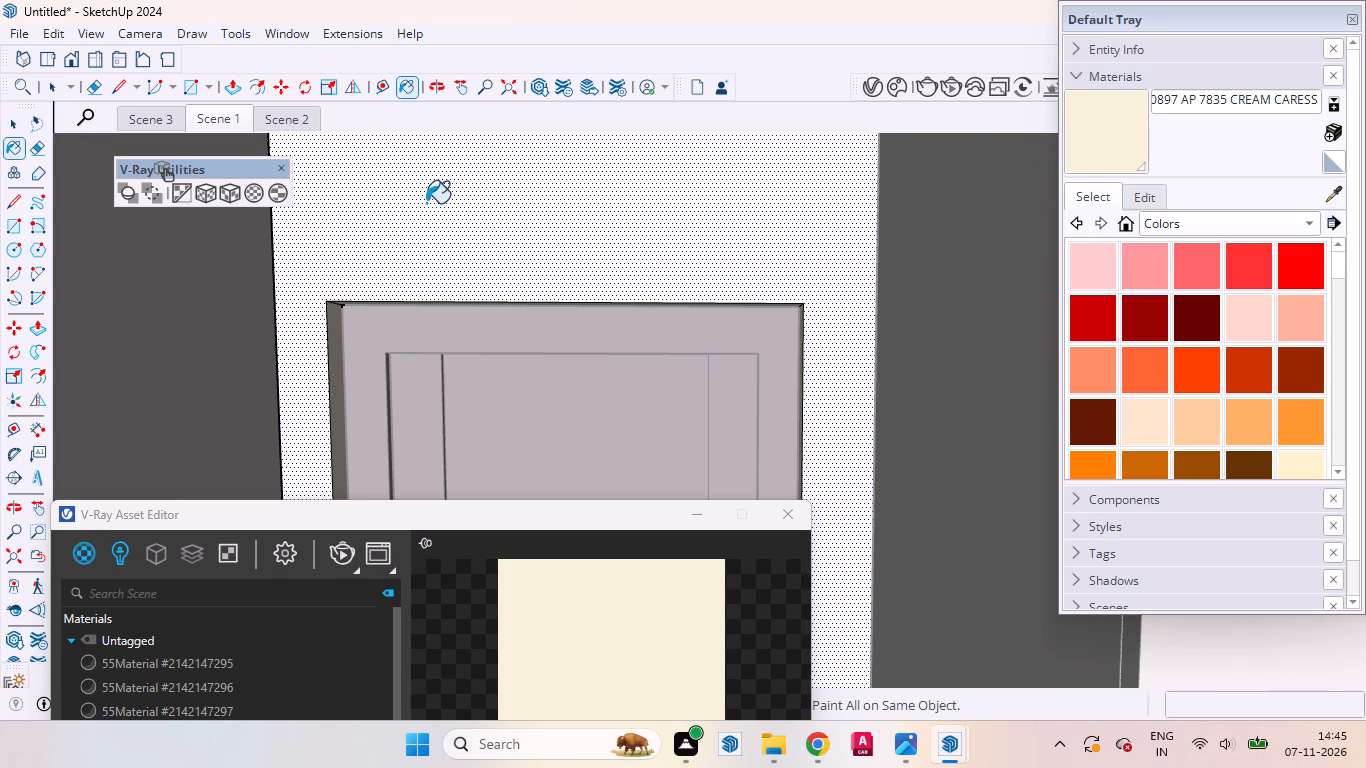
left_click(426, 203)
double_click(375, 226)
scroll(326, 225, "up", 13)
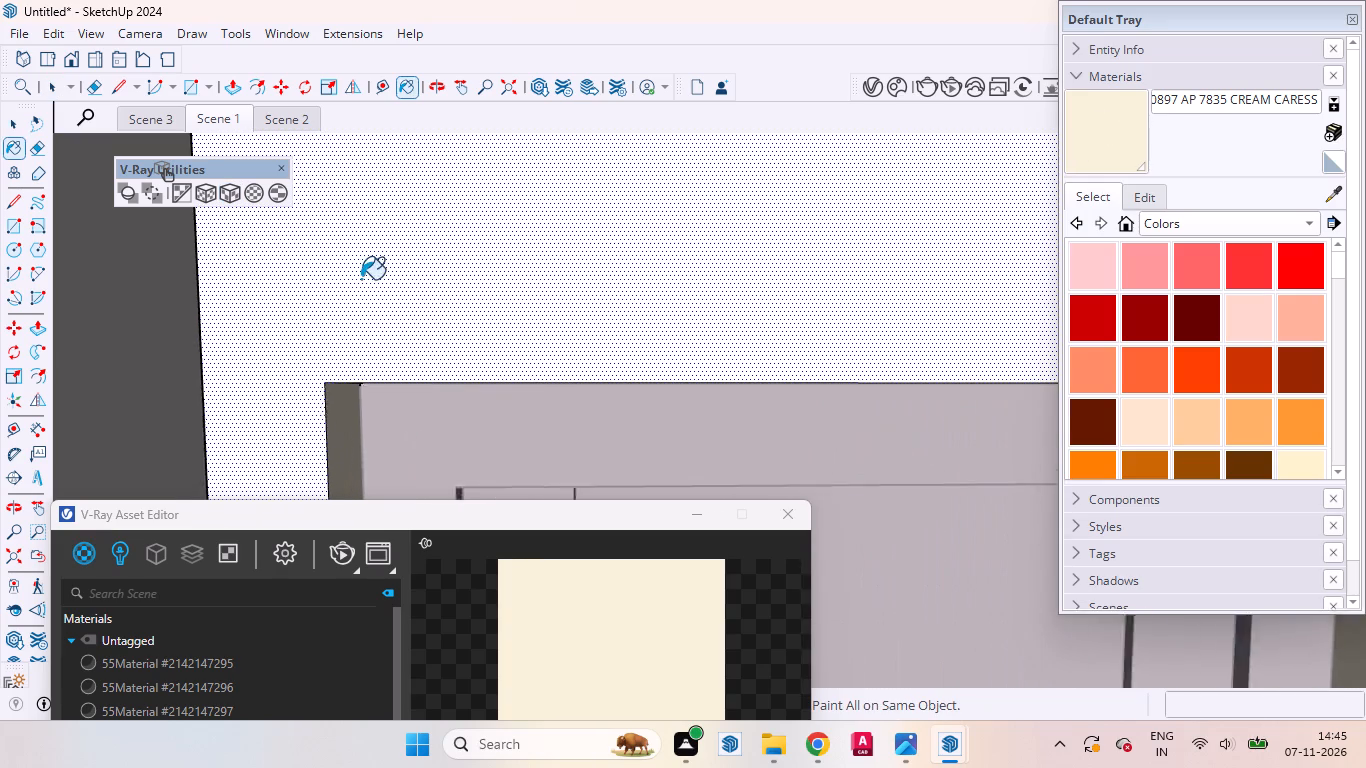
scroll(361, 279, "up", 2)
left_click(375, 290)
middle_click_drag(395, 425, 151, 252)
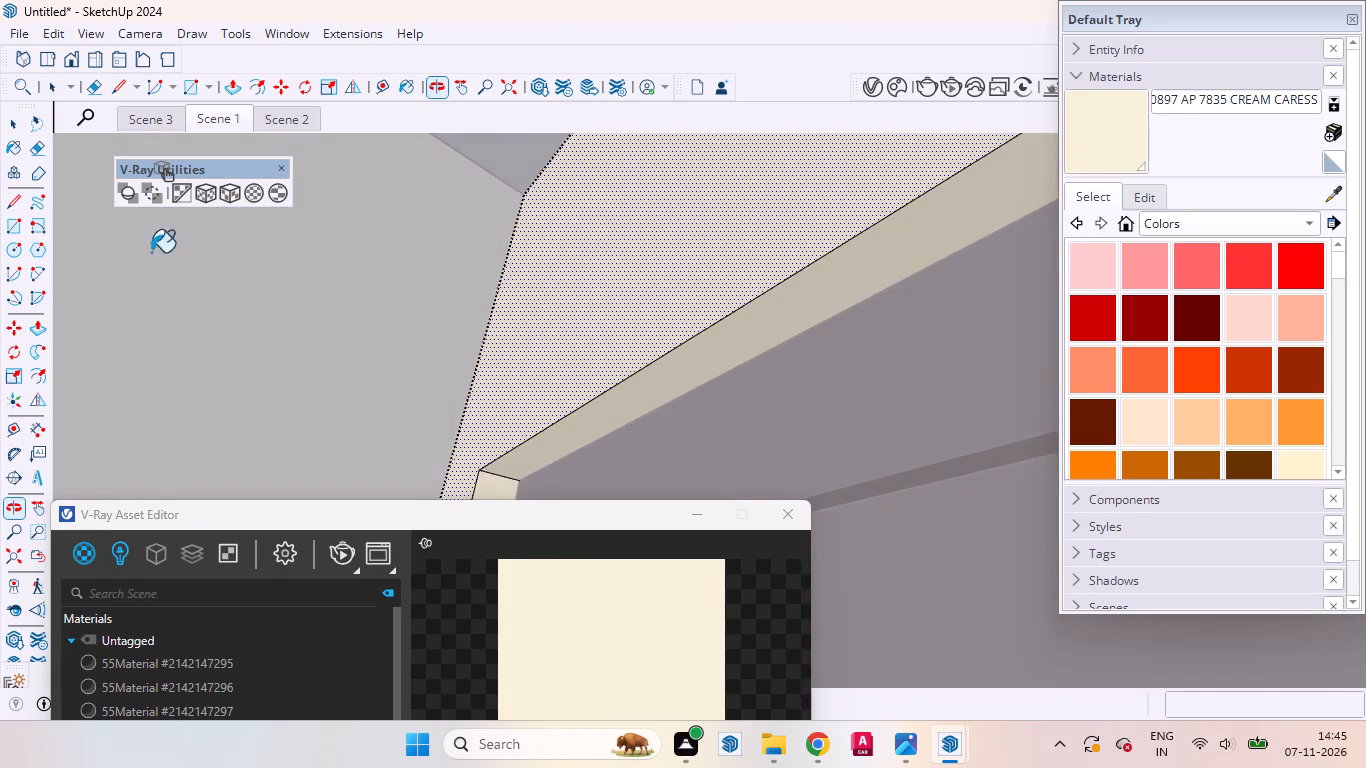
middle_click_drag(151, 252, 117, 237)
left_click(569, 432)
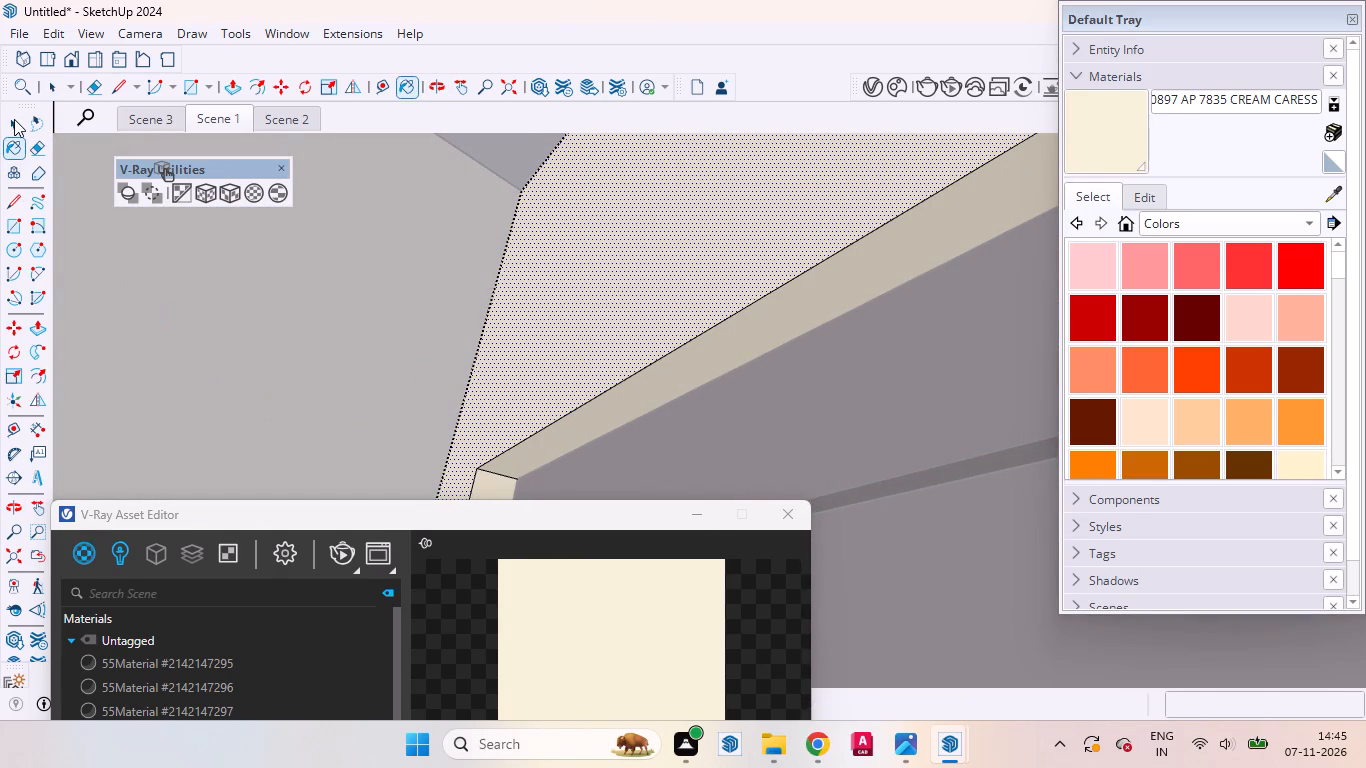
Switch to the top view to leave the open door wall group, and return to Scene 1.
left_click(12, 113)
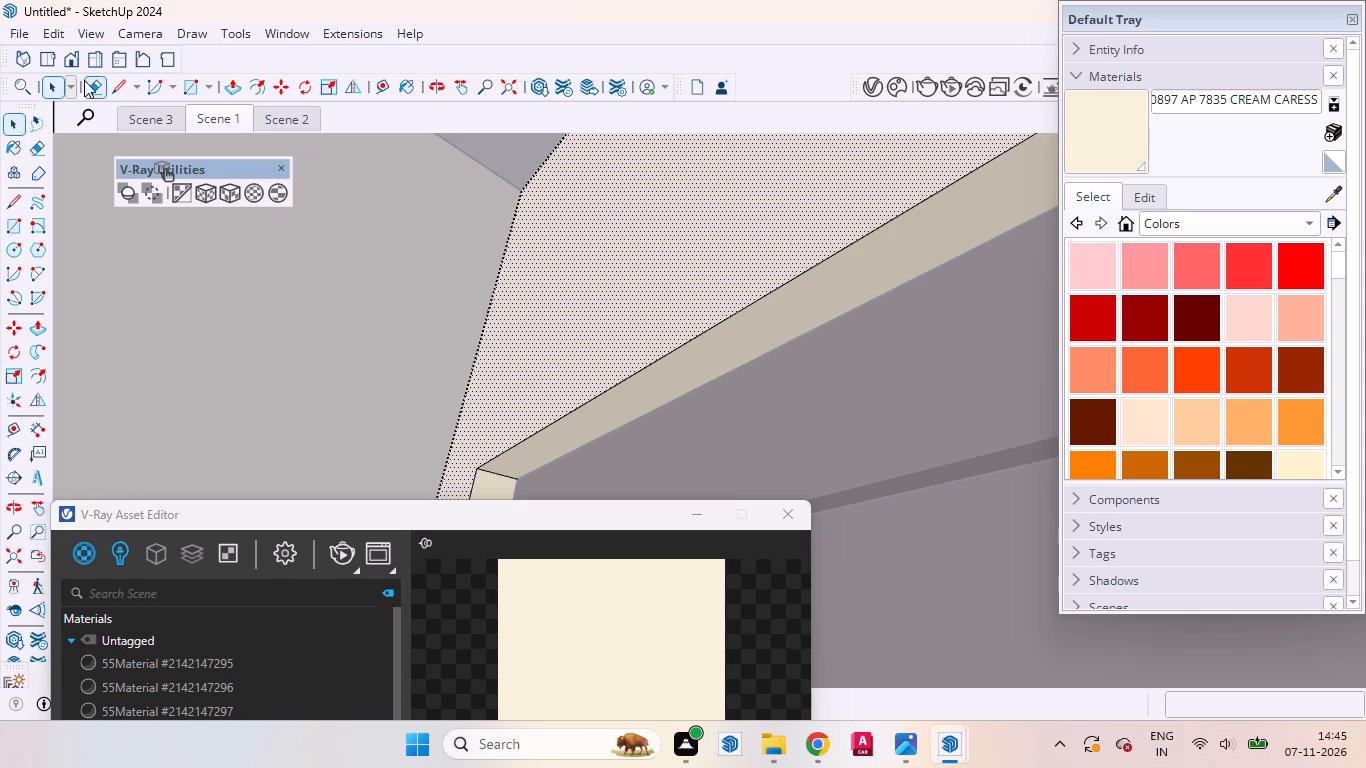
left_click(50, 64)
left_click(653, 349)
left_click(978, 430)
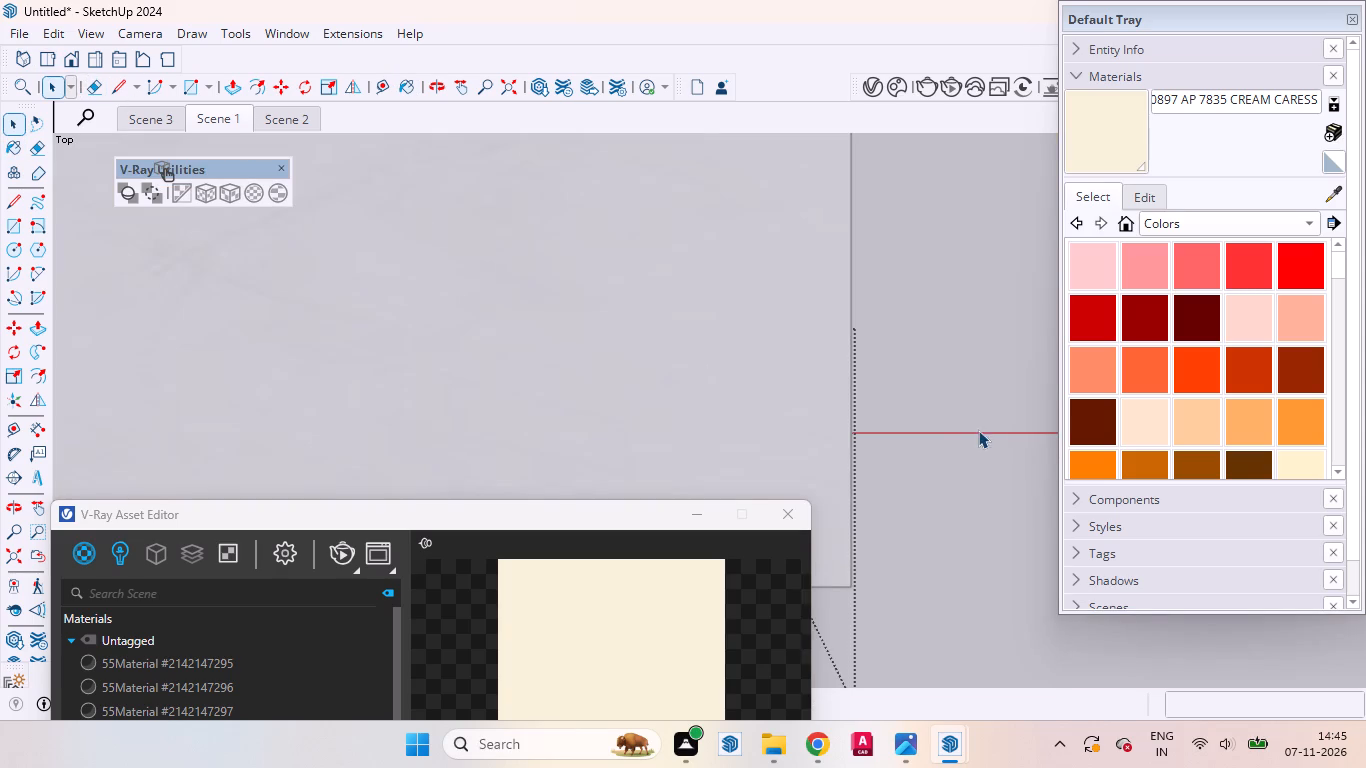
left_click(922, 352)
left_click(221, 110)
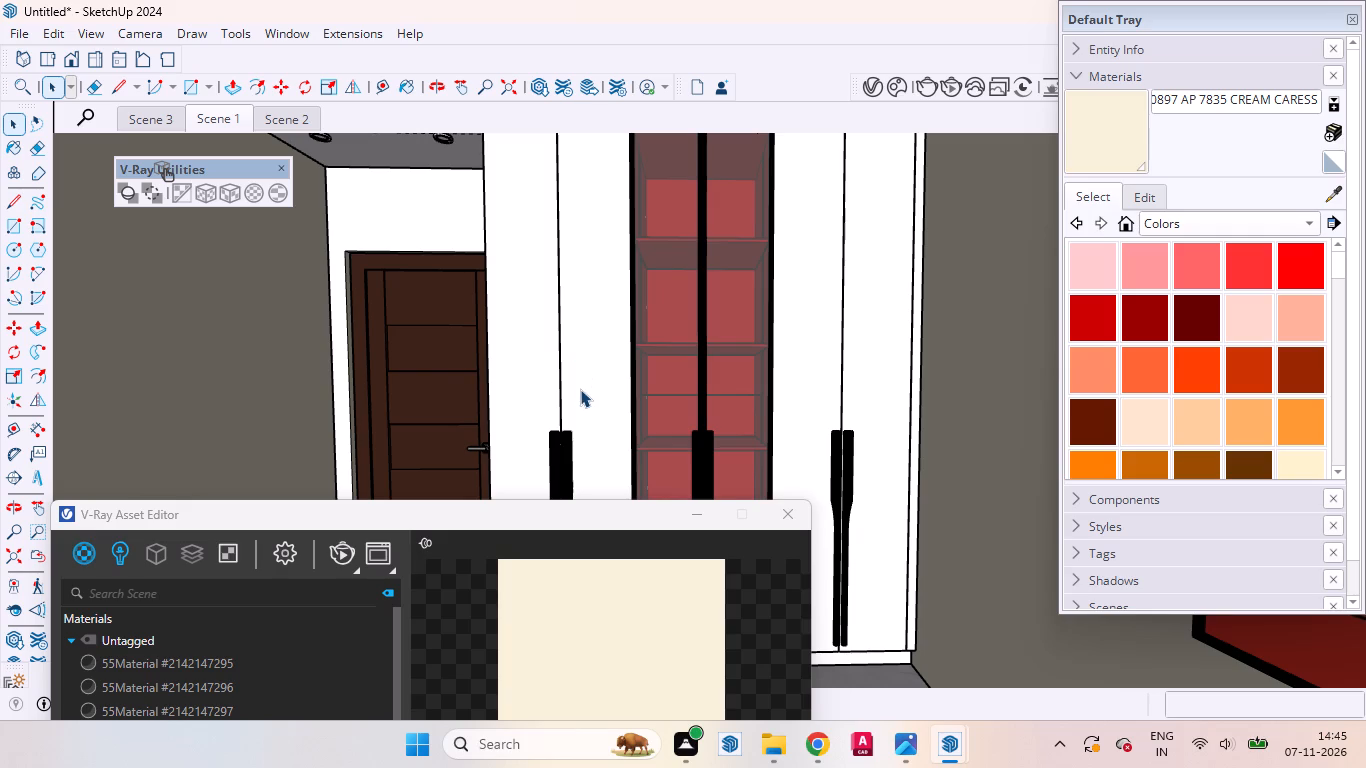
Collapse the V-Ray Asset Editor's preview and settings pane and move the editor clear of the door and the wardrobe's glass section.
left_click_drag(549, 513, 568, 468)
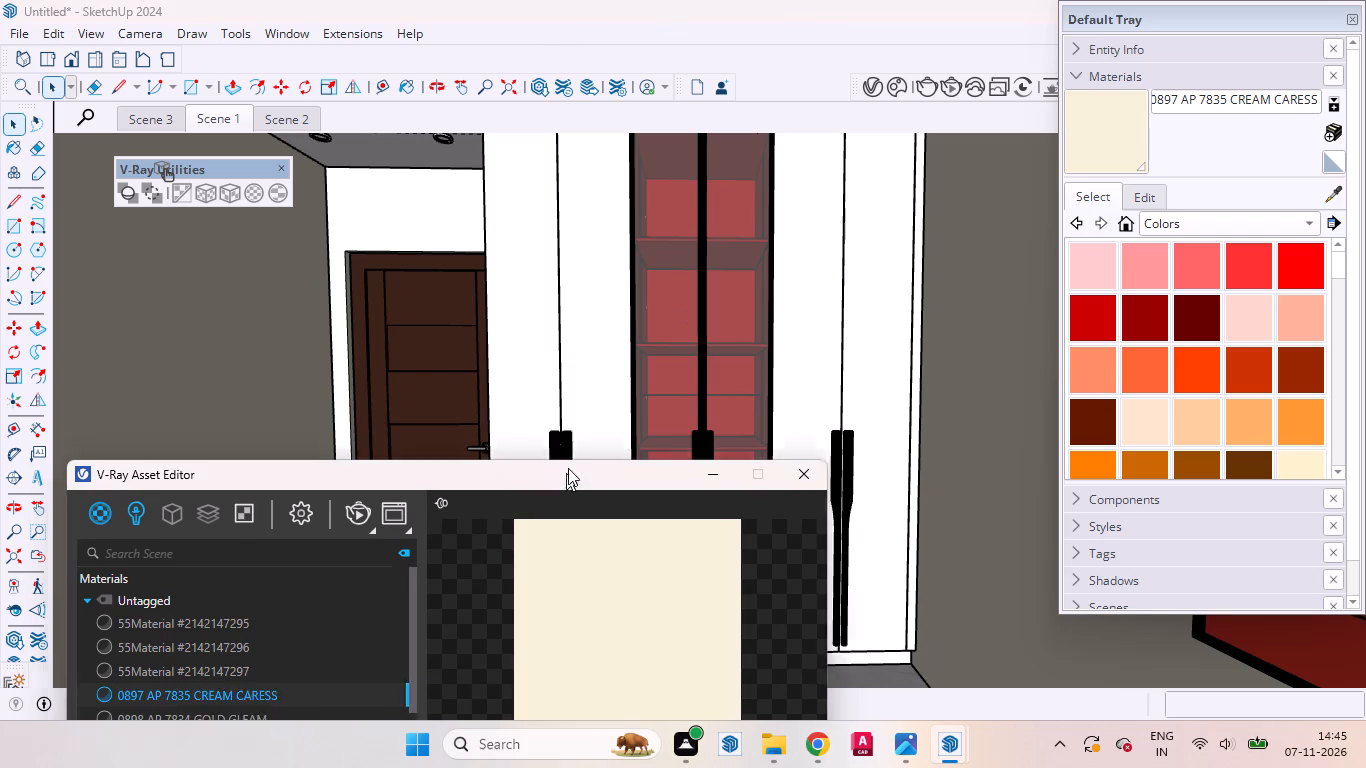
left_click_drag(568, 468, 705, 120)
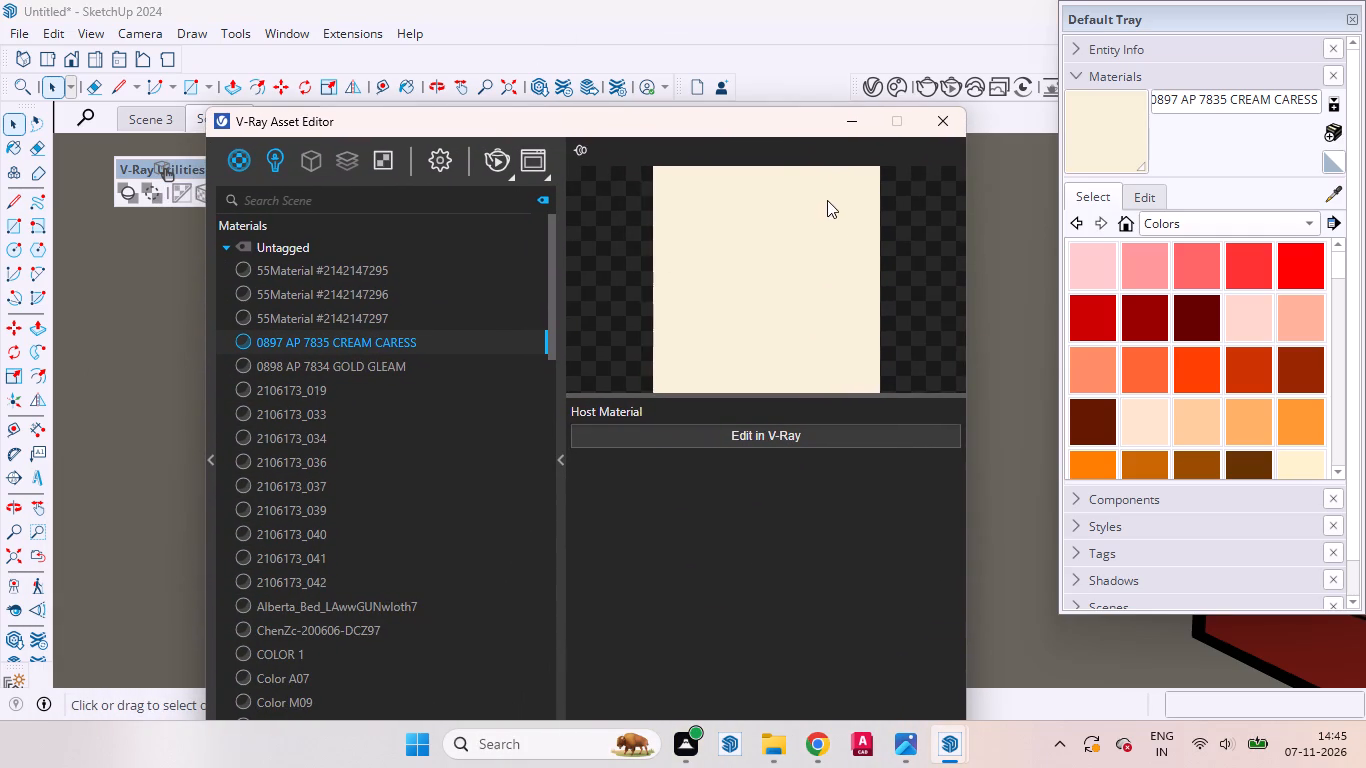
left_click_drag(748, 121, 777, 115)
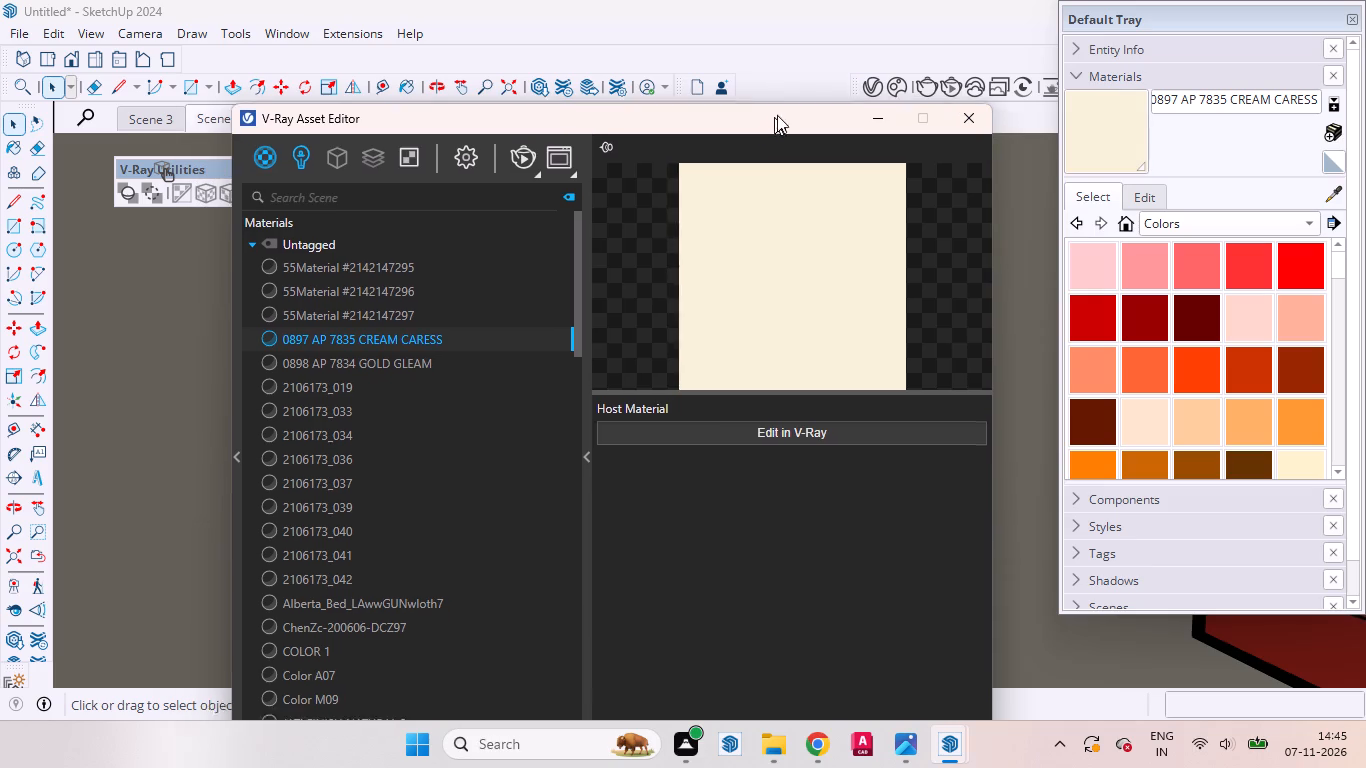
left_click_drag(777, 115, 849, 72)
left_click(662, 369)
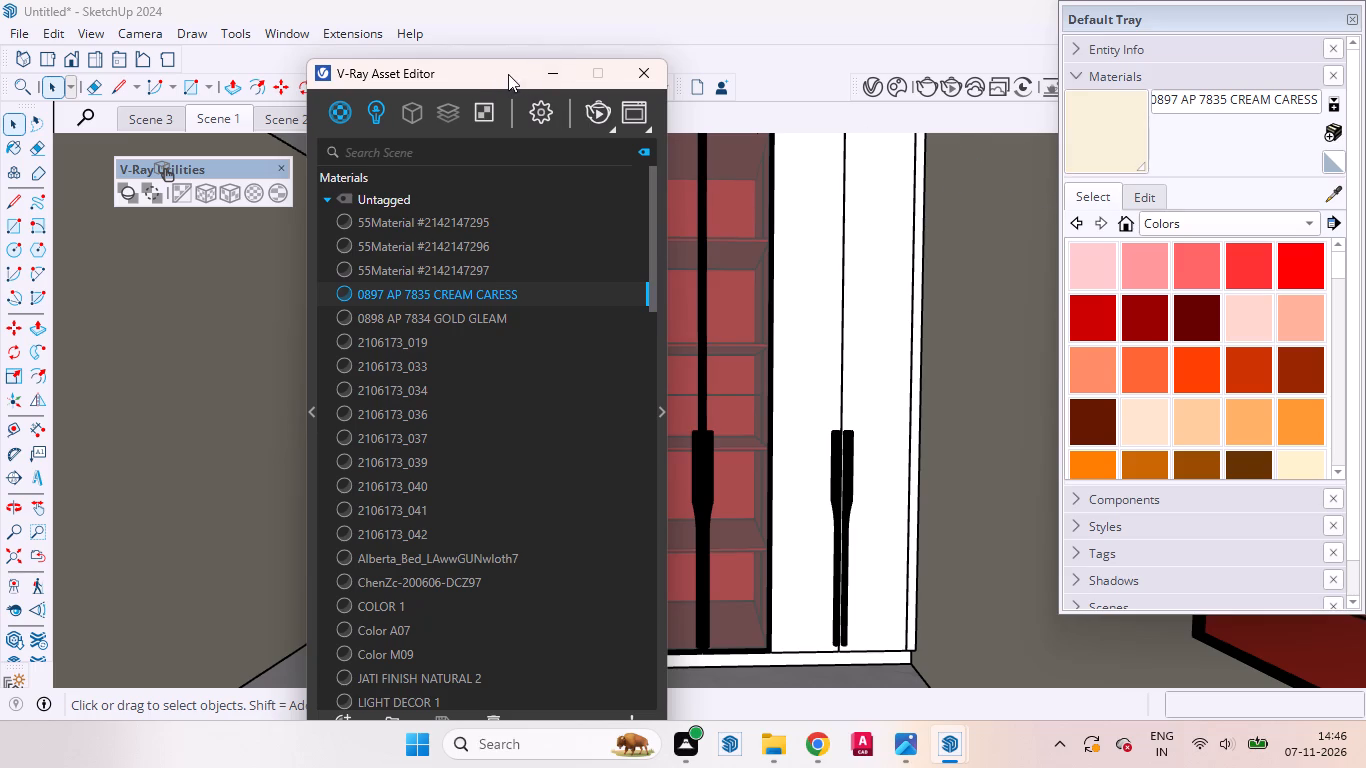
left_click_drag(503, 73, 995, 31)
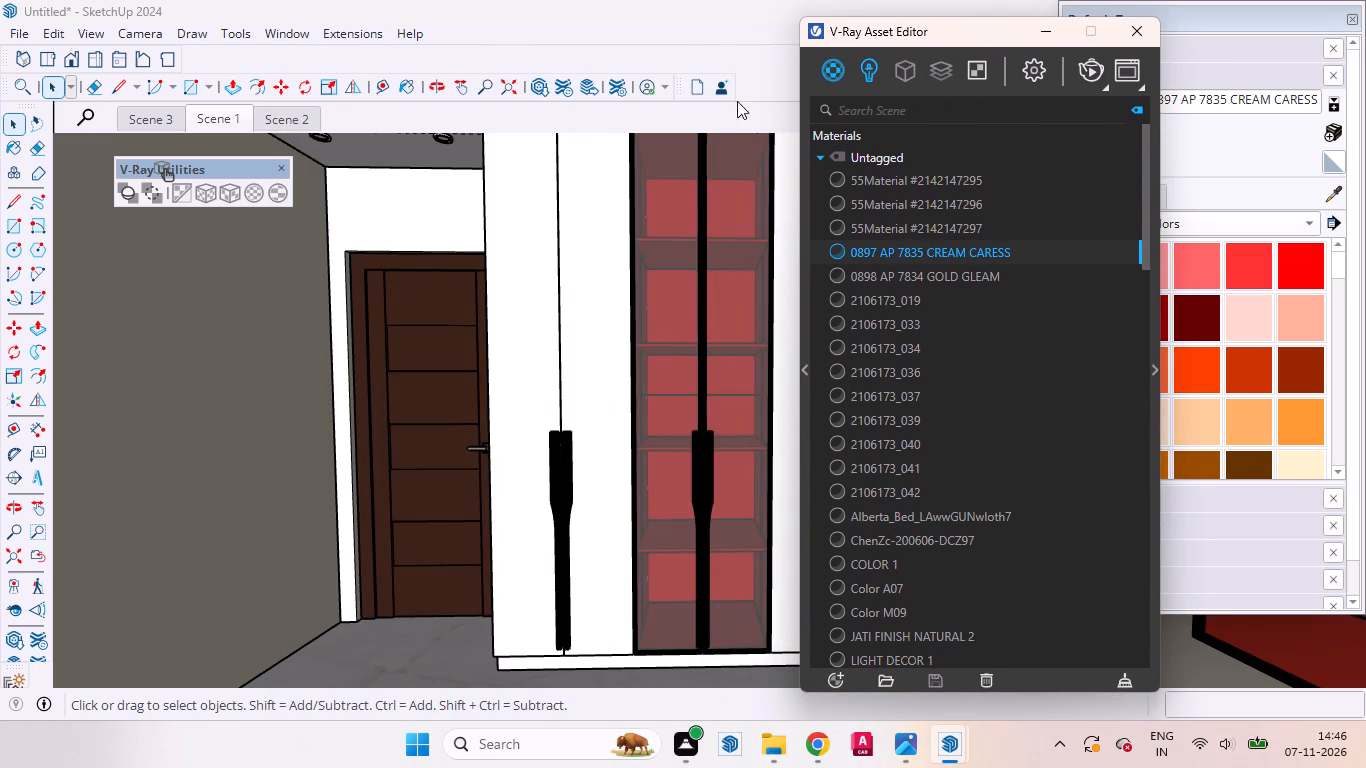
Switch to Scene 2 and start a V-Ray render of it.
left_click(300, 108)
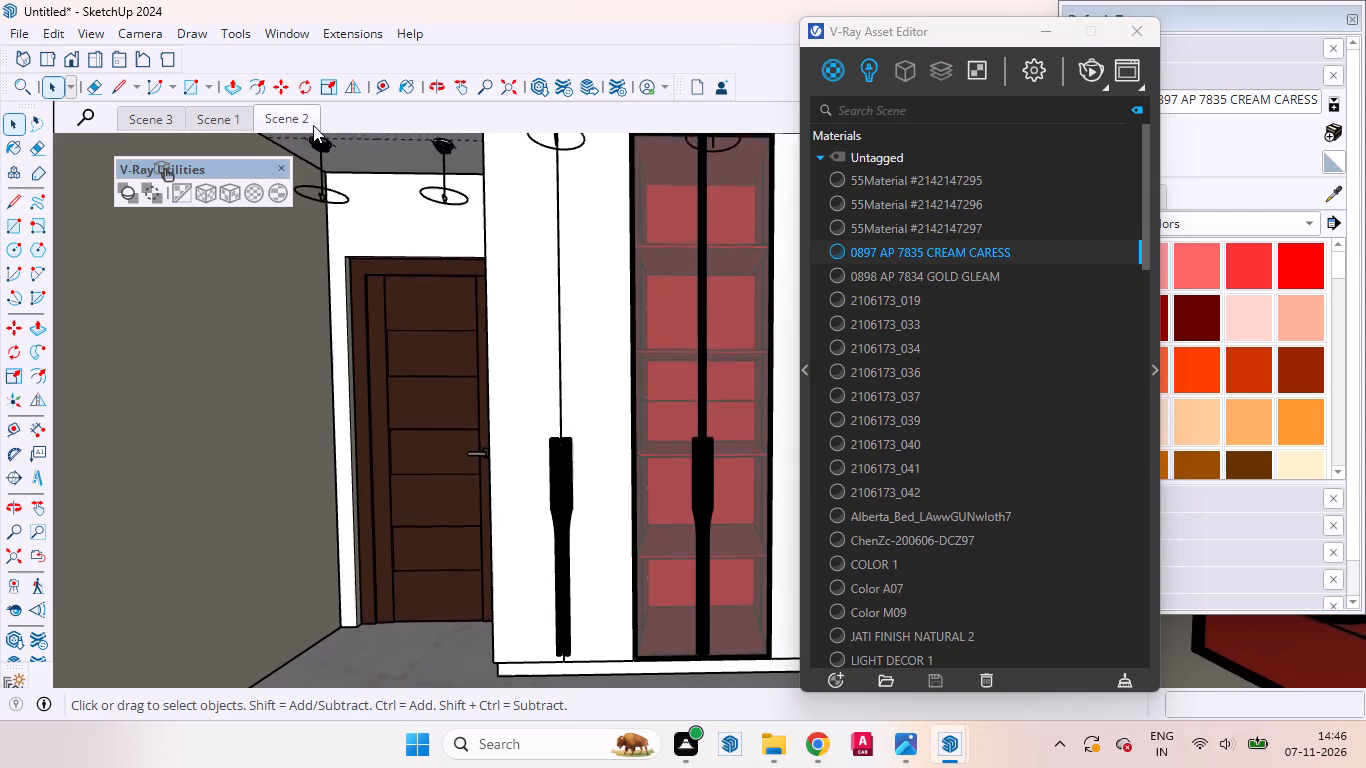
left_click(1093, 71)
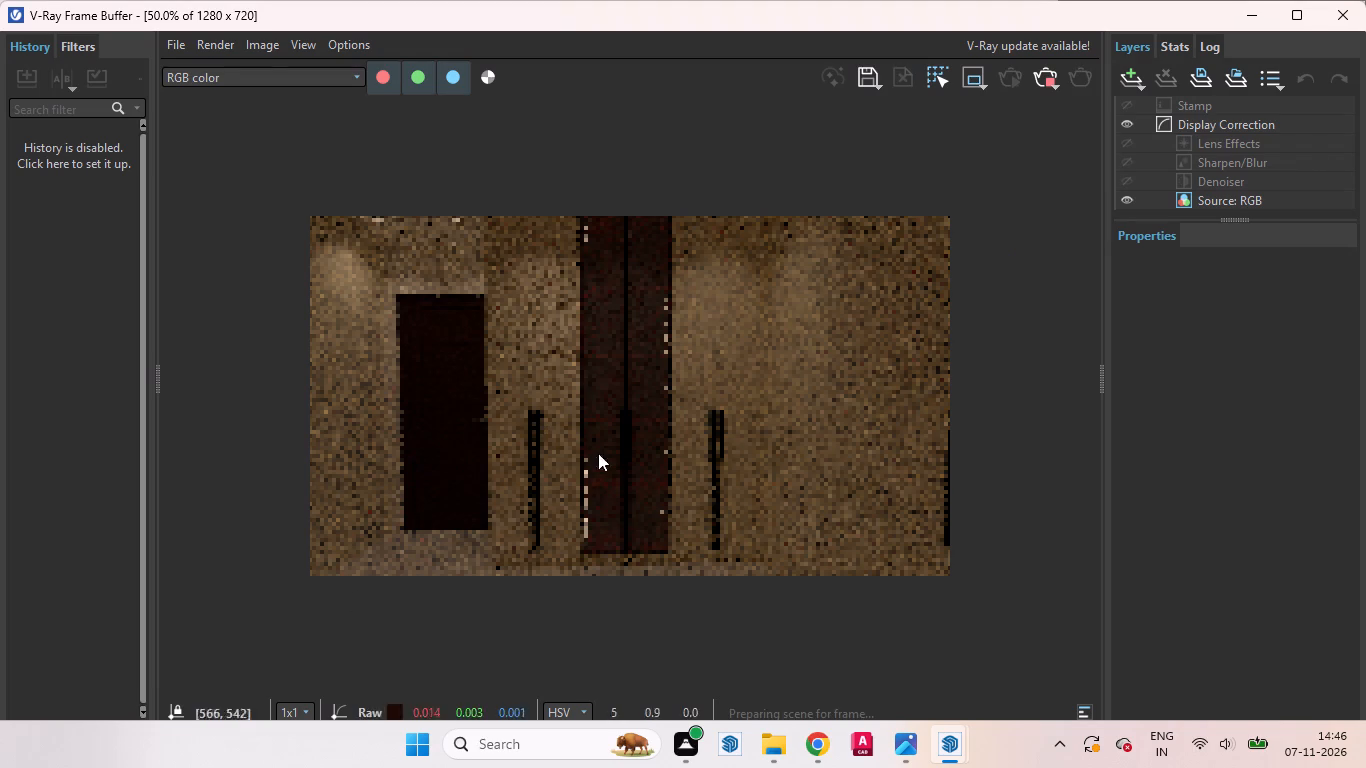
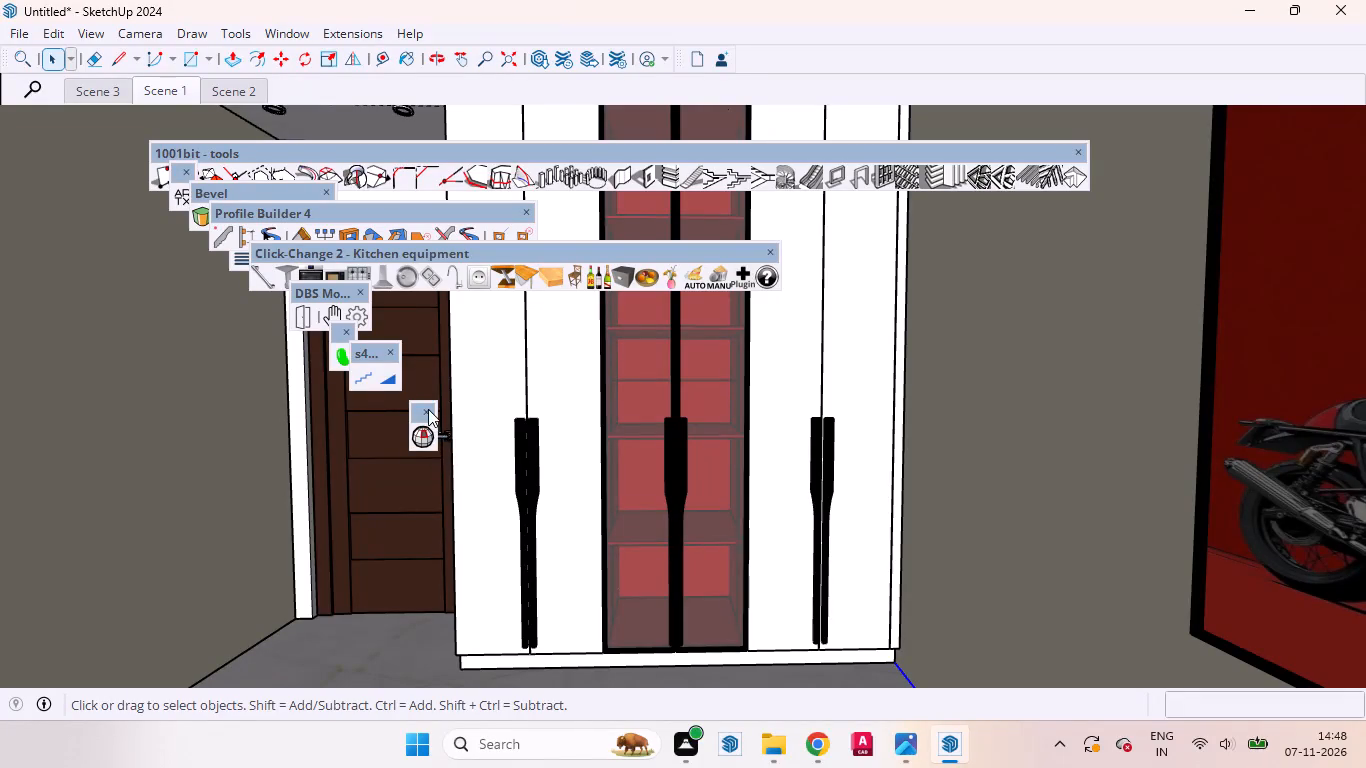
Close all the floating extension toolbars, including 1001bit, Bevel, Profile Builder 4 and Click-Change 2, and return to Scene 1.
left_click(428, 409)
left_click(389, 353)
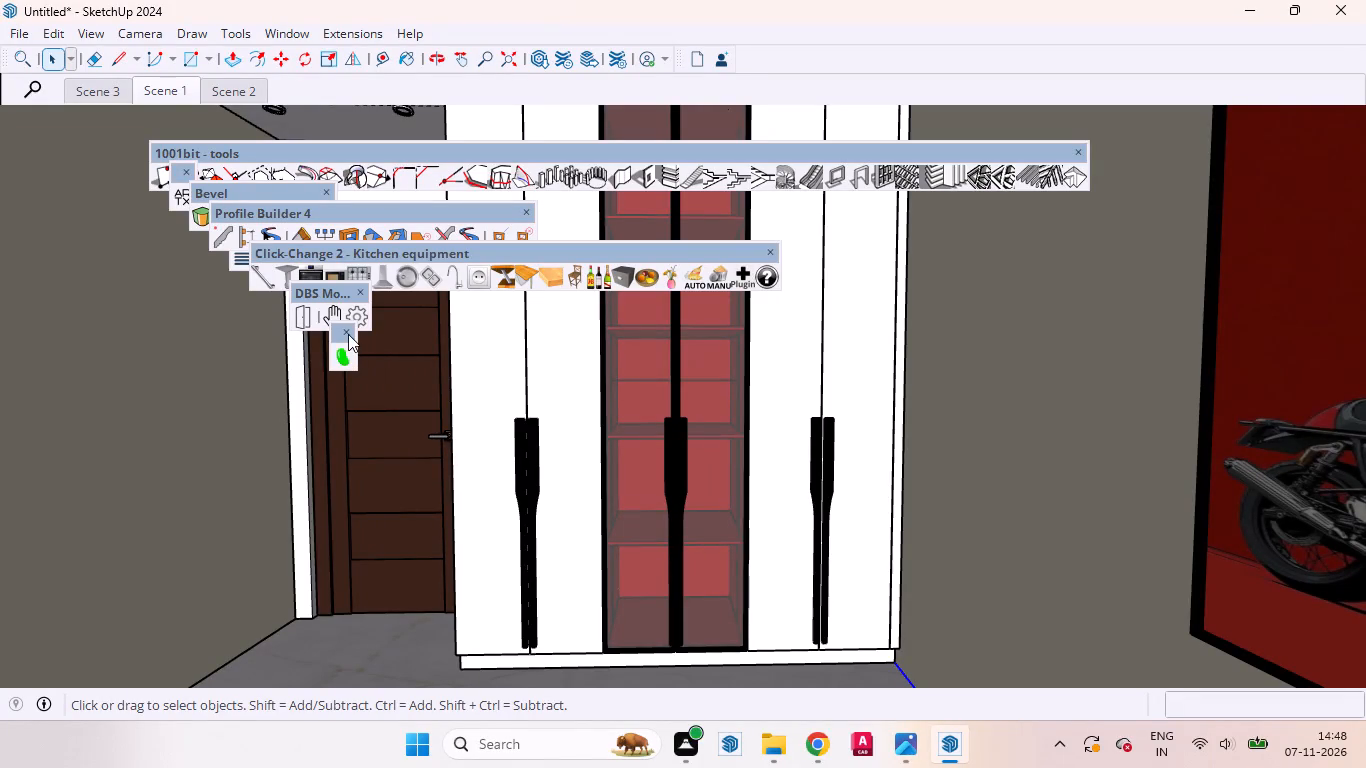
left_click(348, 334)
left_click(358, 289)
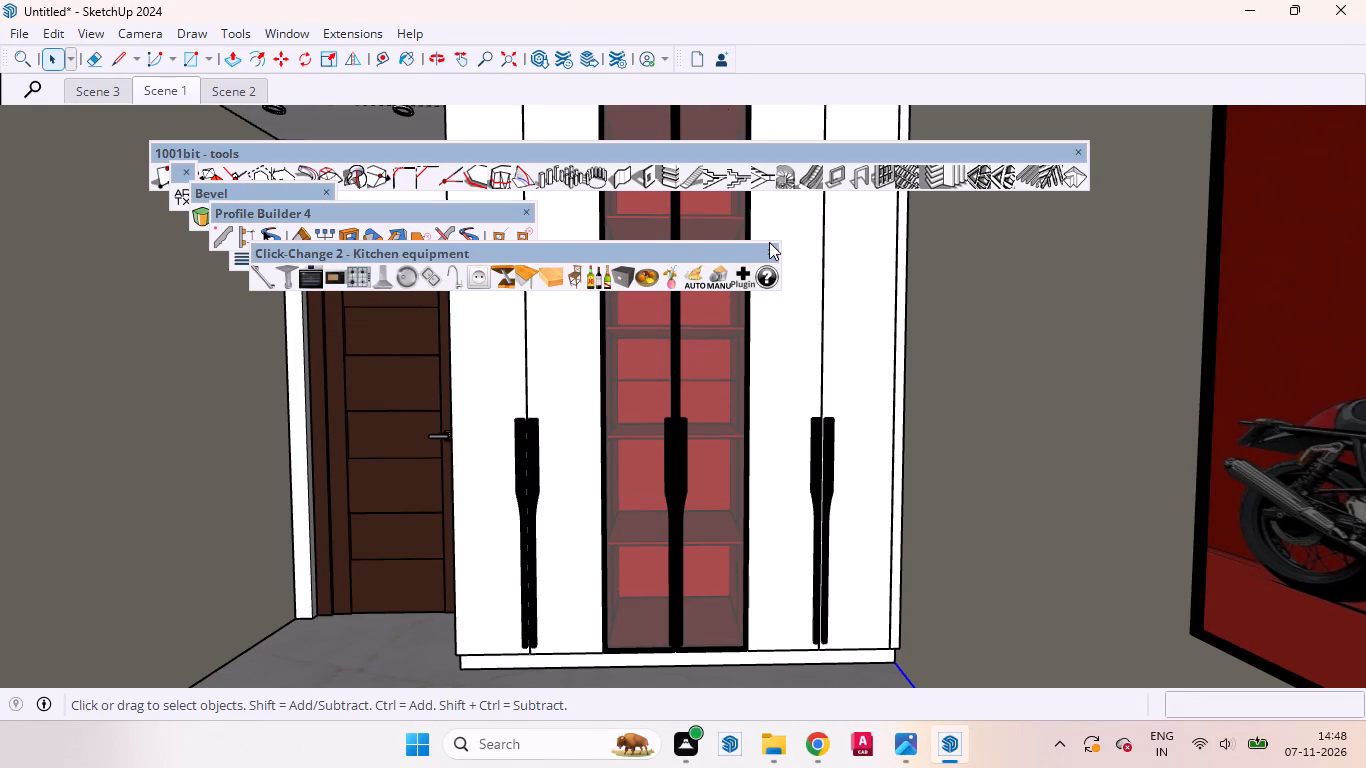
left_click(768, 248)
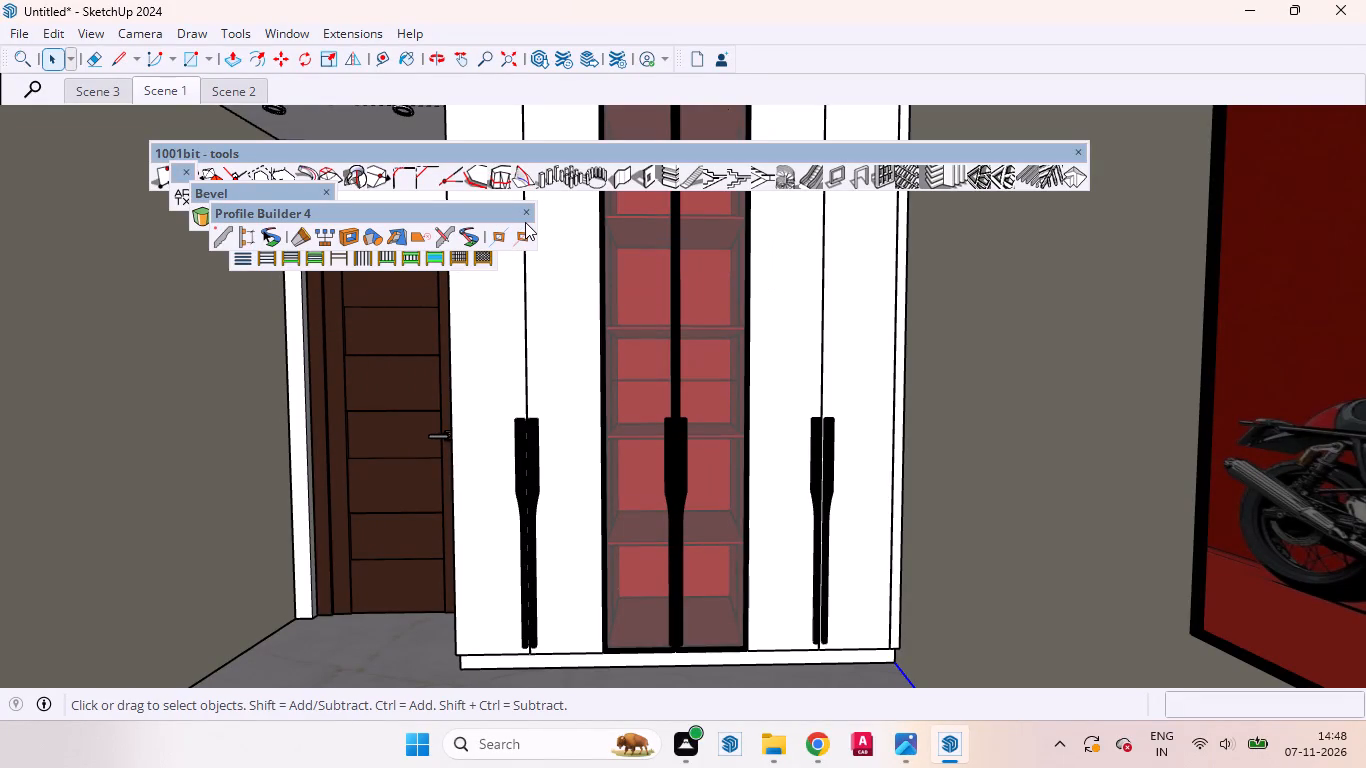
left_click(525, 217)
left_click(492, 226)
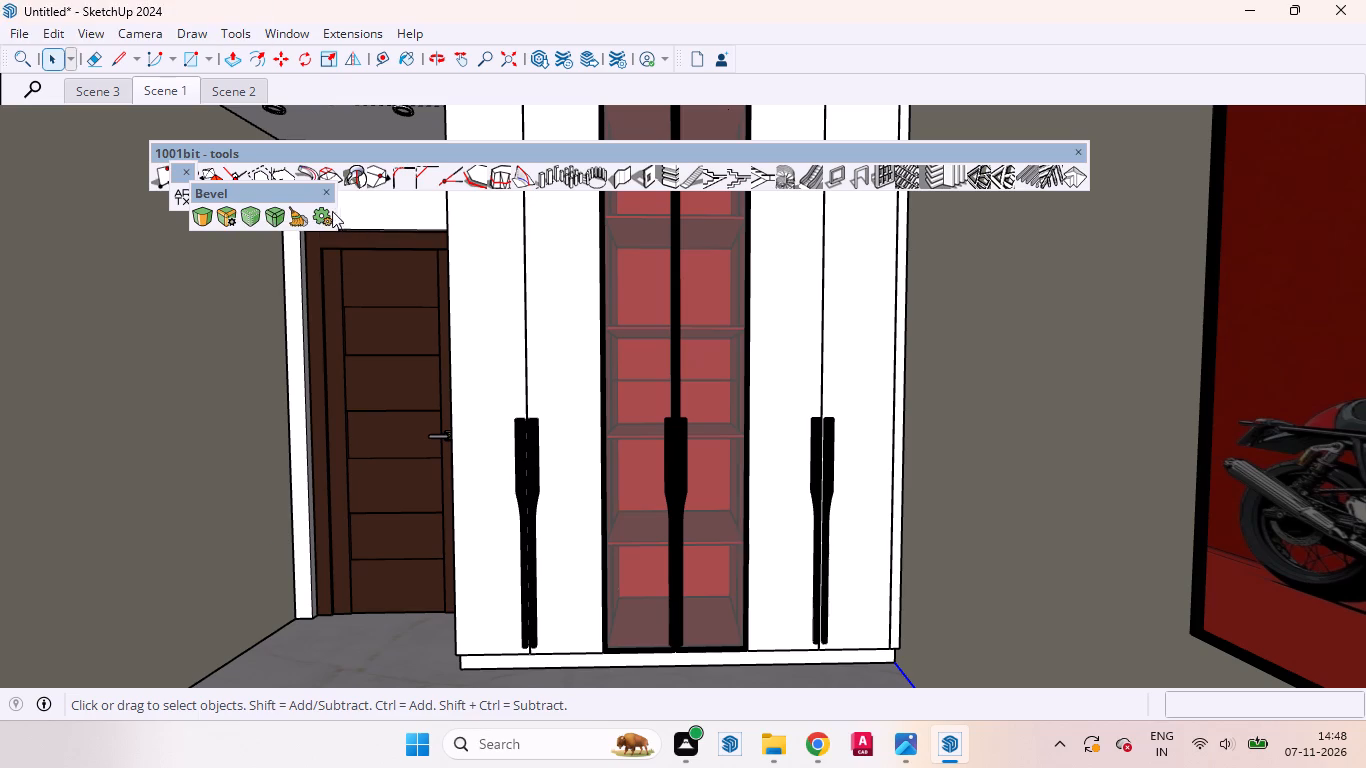
left_click(322, 192)
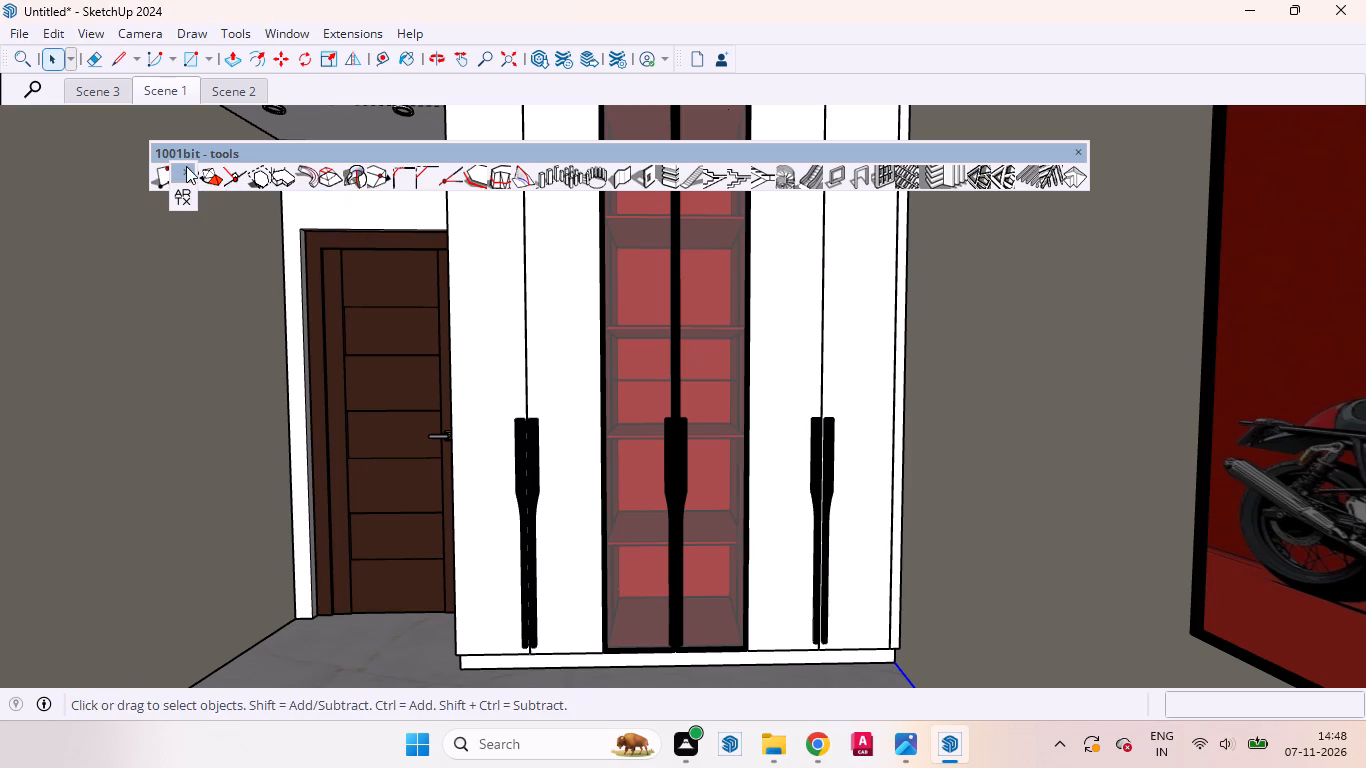
left_click(187, 165)
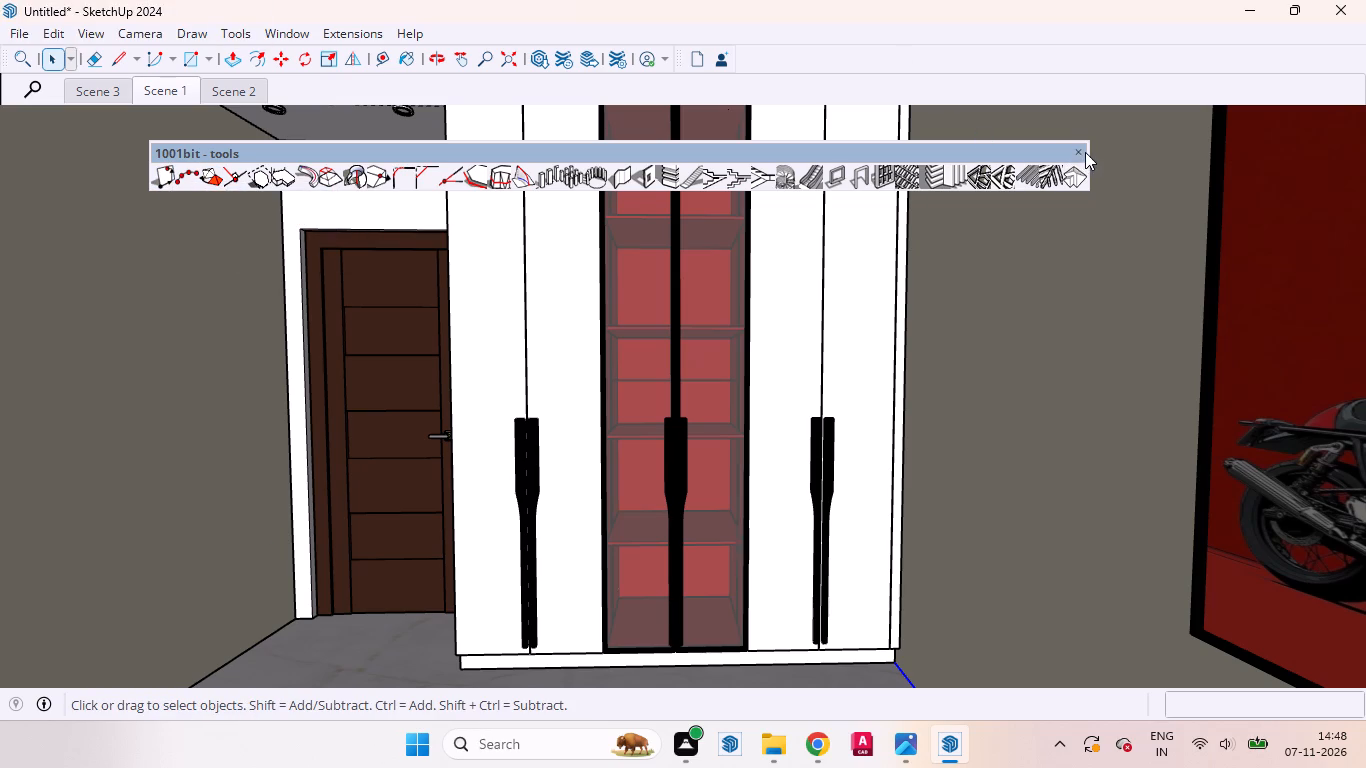
left_click(1076, 149)
left_click(154, 94)
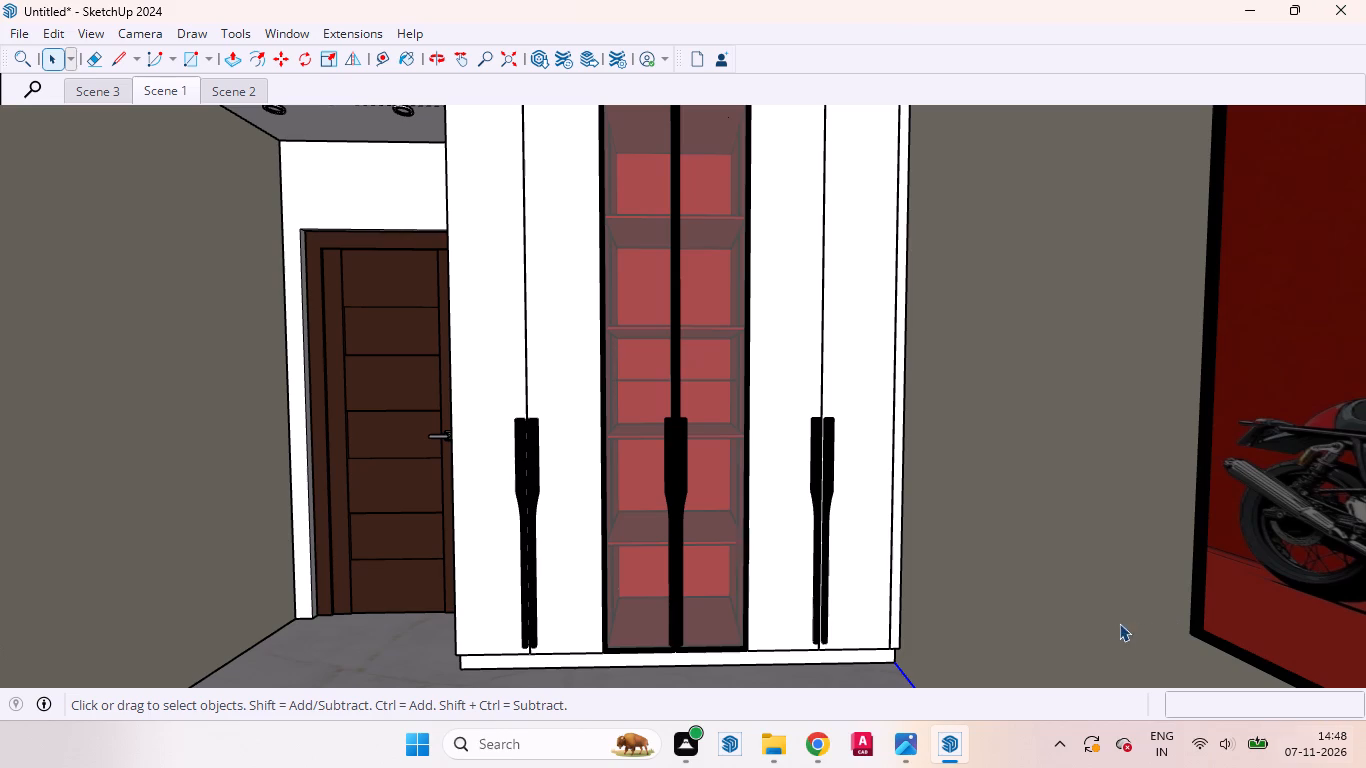
Show the V-Ray for SketchUp toolbar and open the Asset Editor without the log window, placed clear of the wardrobe's glass section.
right_click(554, 33)
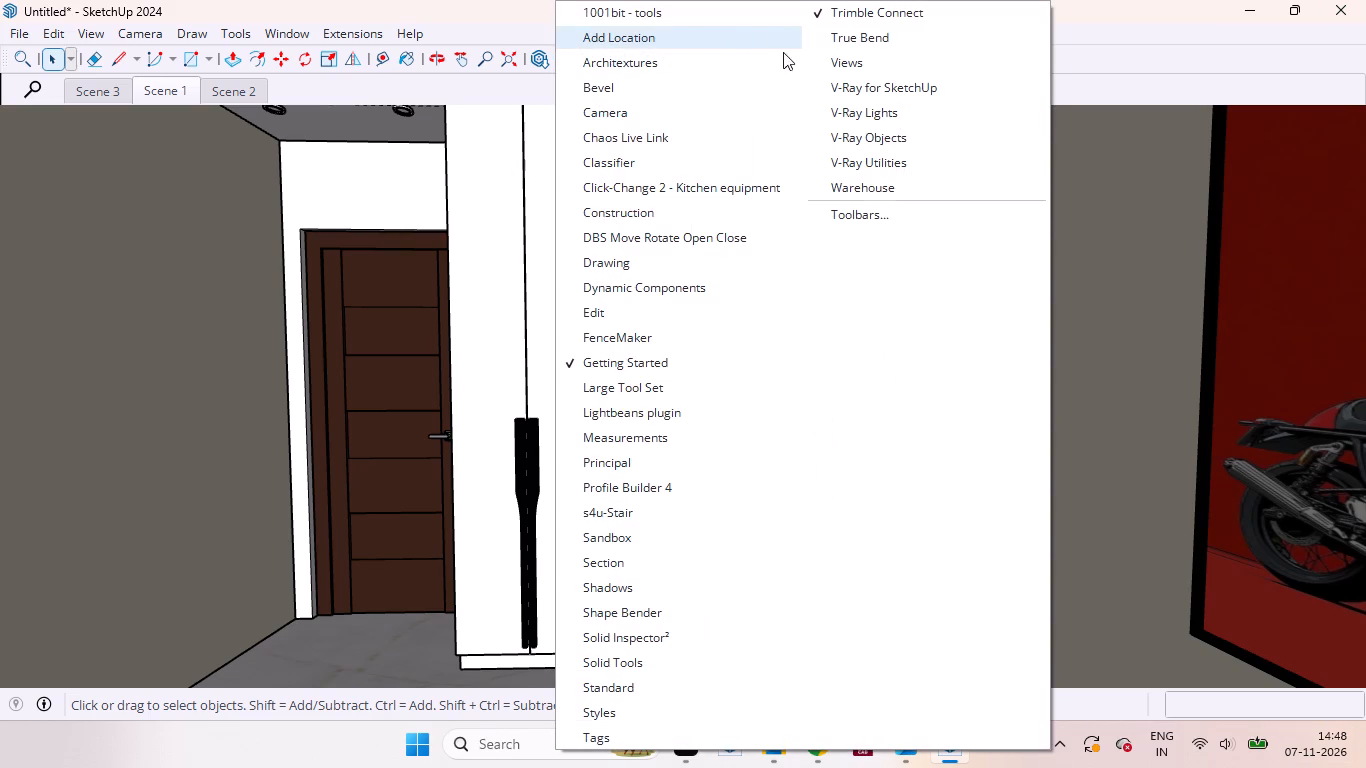
left_click(856, 97)
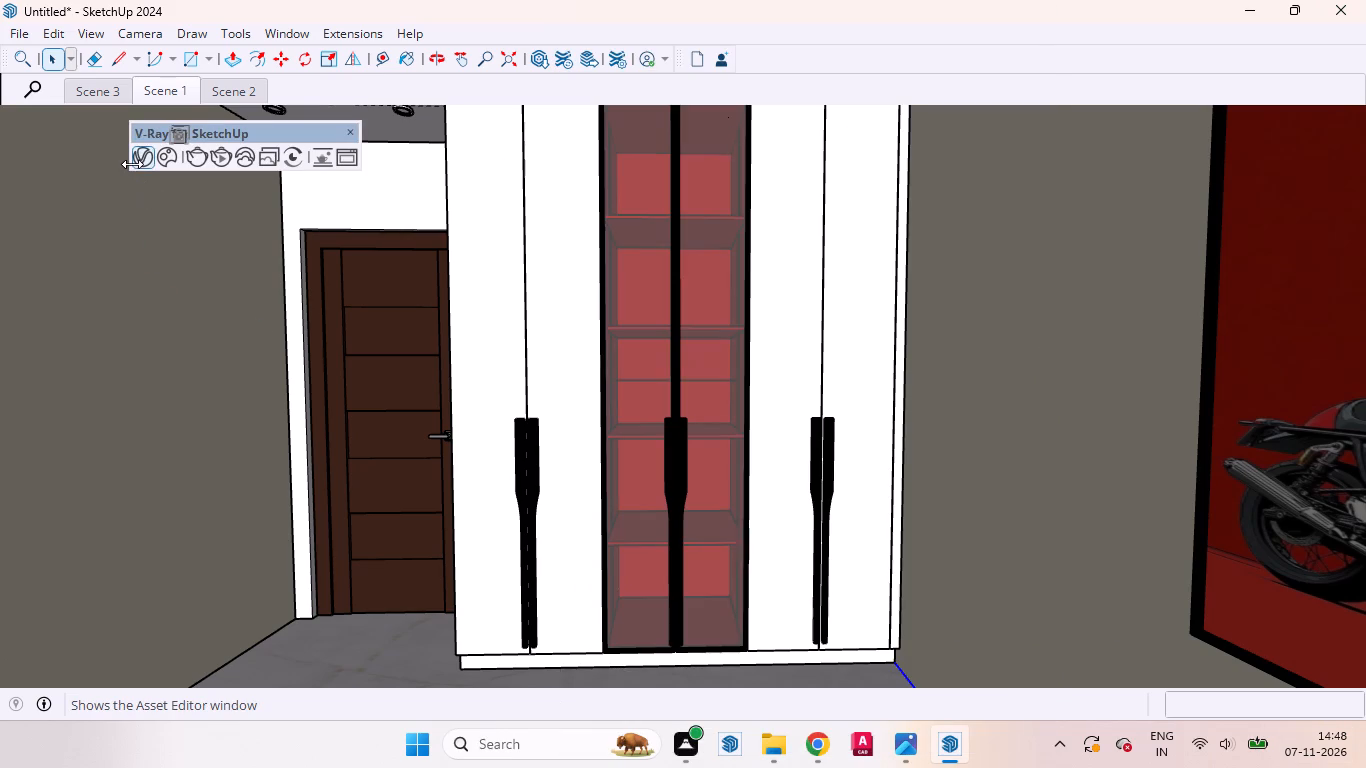
left_click(139, 164)
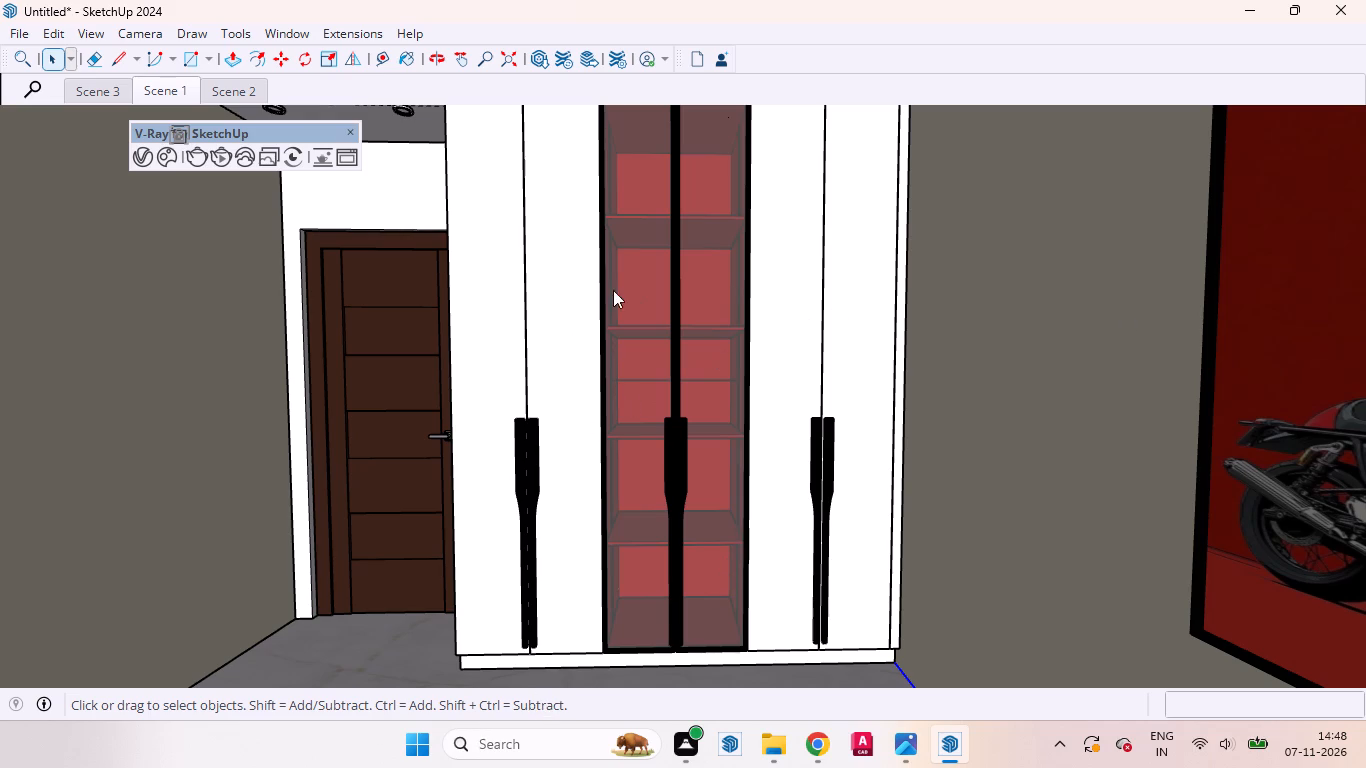
right_click(661, 24)
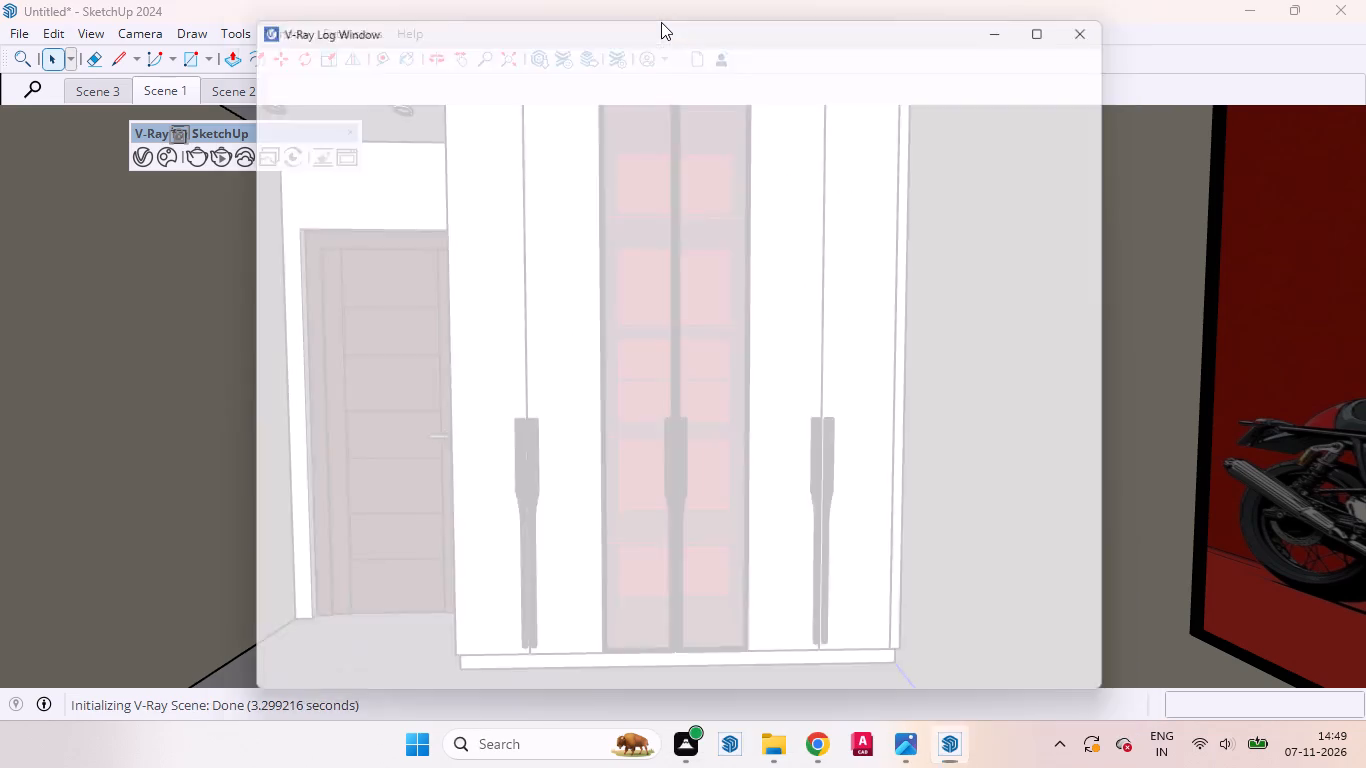
left_click(1103, 12)
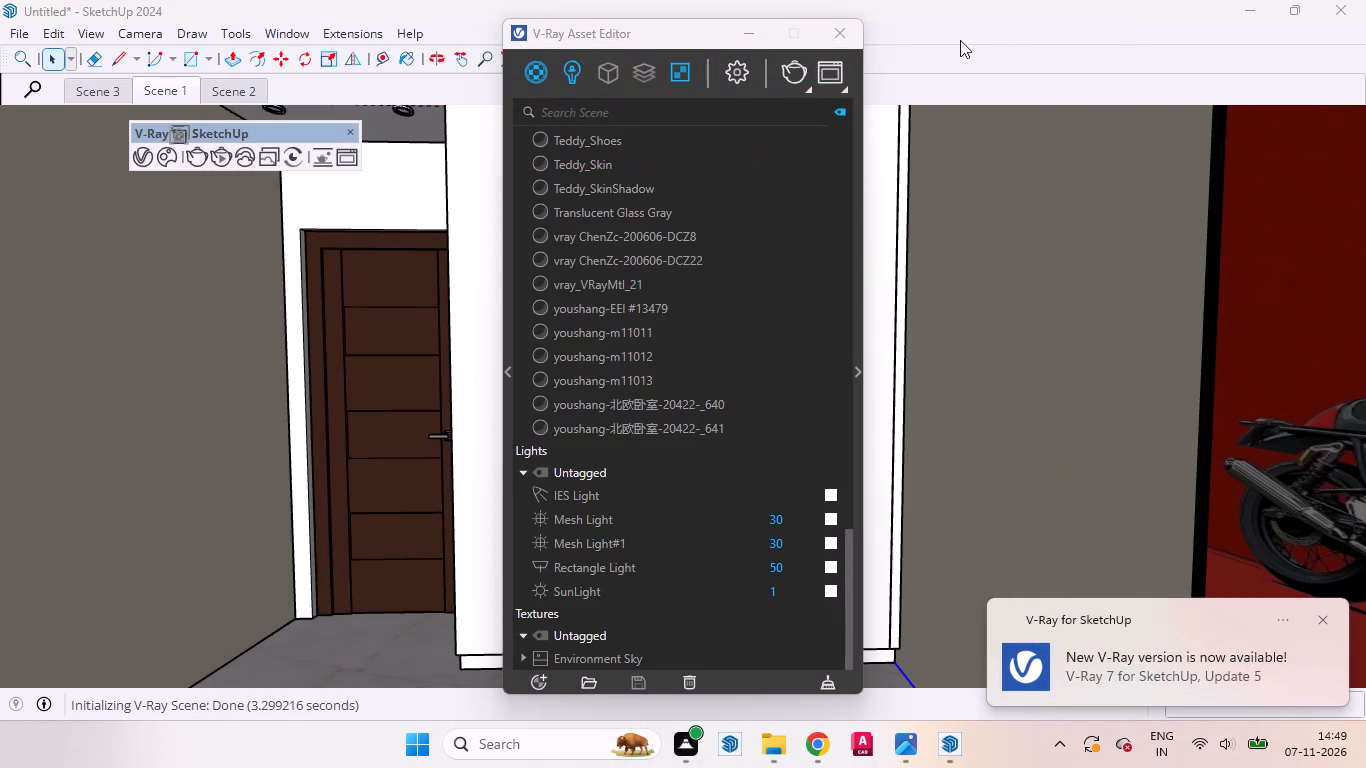
left_click_drag(678, 33, 263, 161)
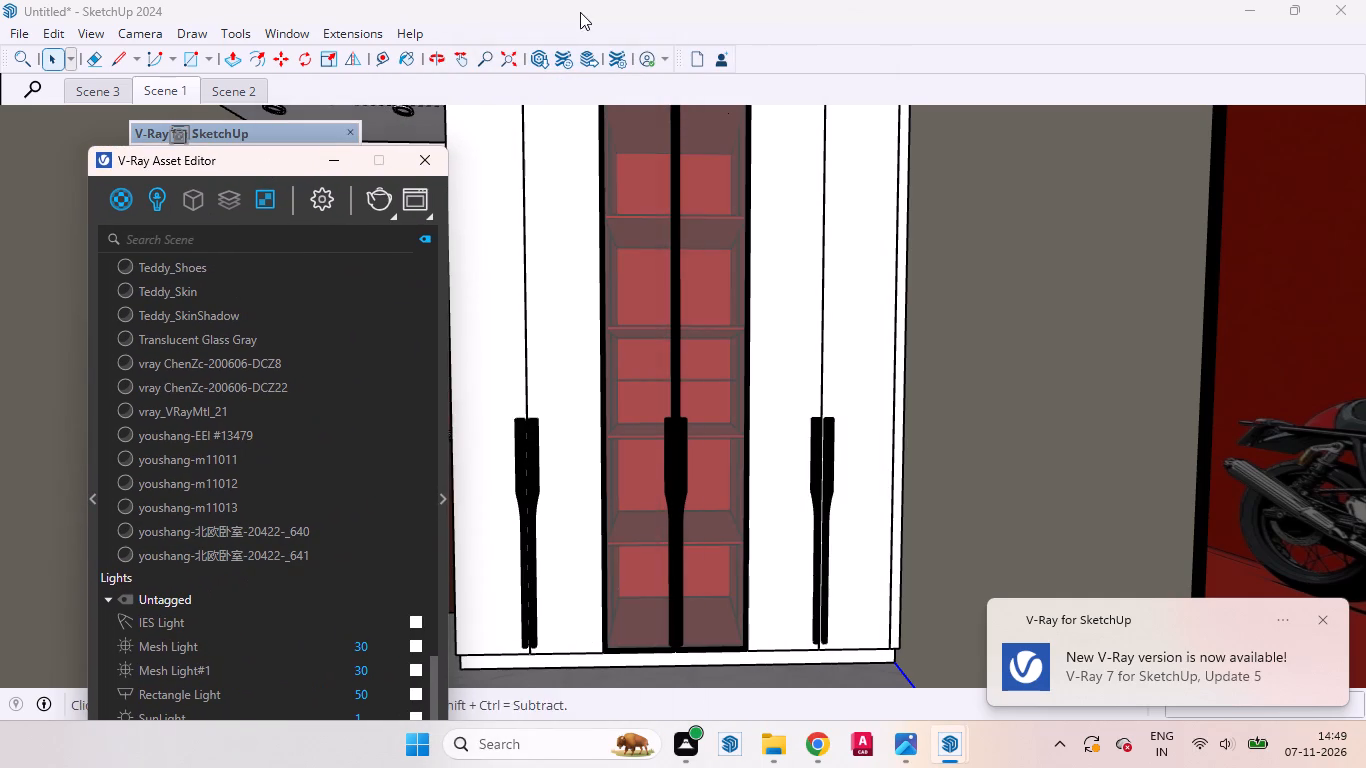
left_click_drag(288, 164, 431, 48)
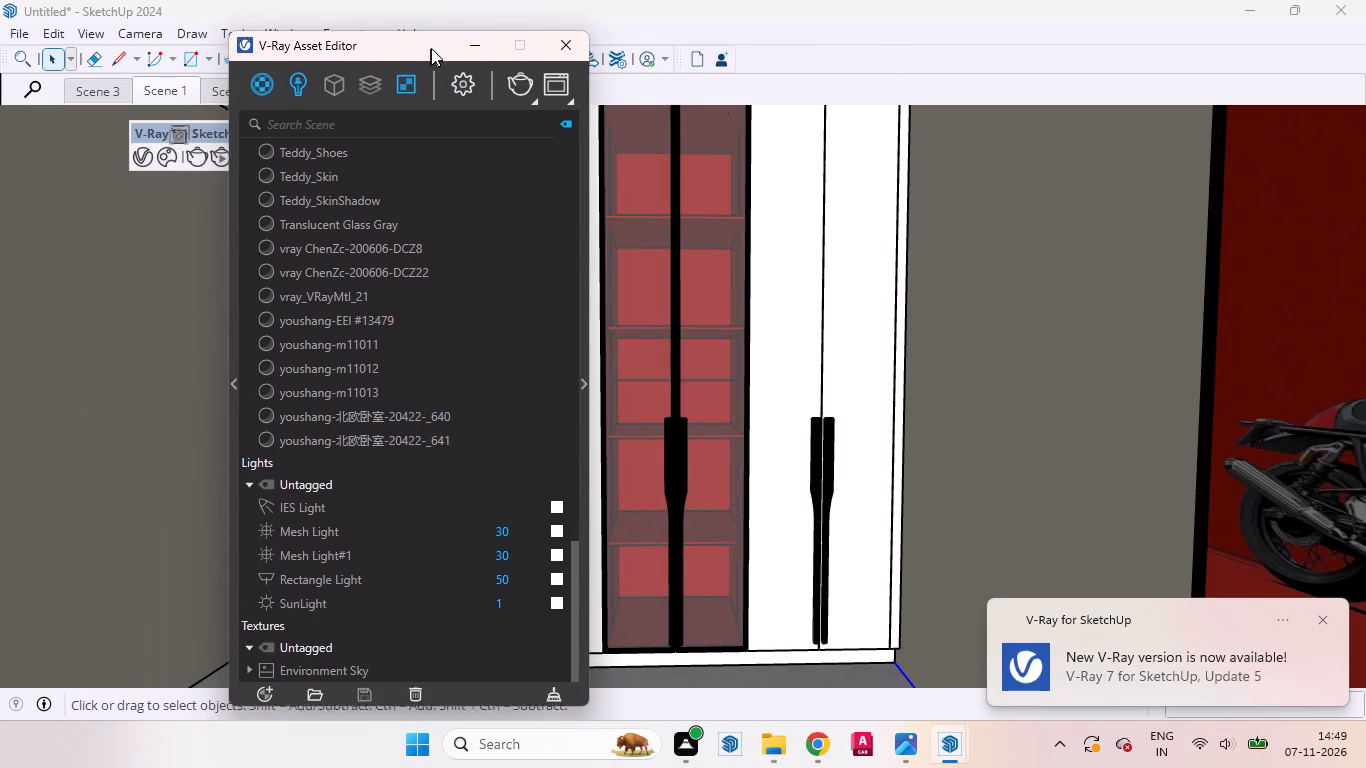
left_click_drag(431, 48, 432, 45)
List only the lights in the Asset Editor, expand the settings pane and set the IES Light's intensity to 15450 lm.
left_click(301, 72)
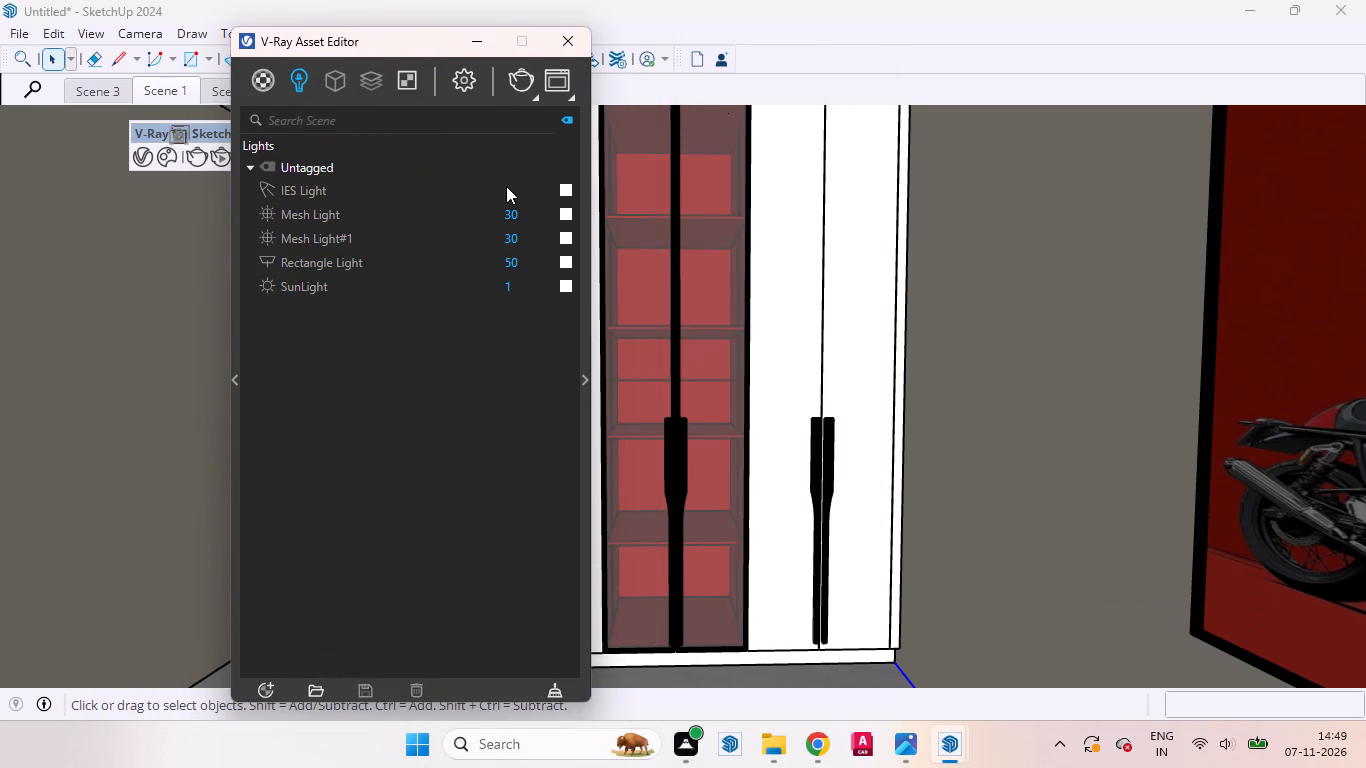
left_click(586, 340)
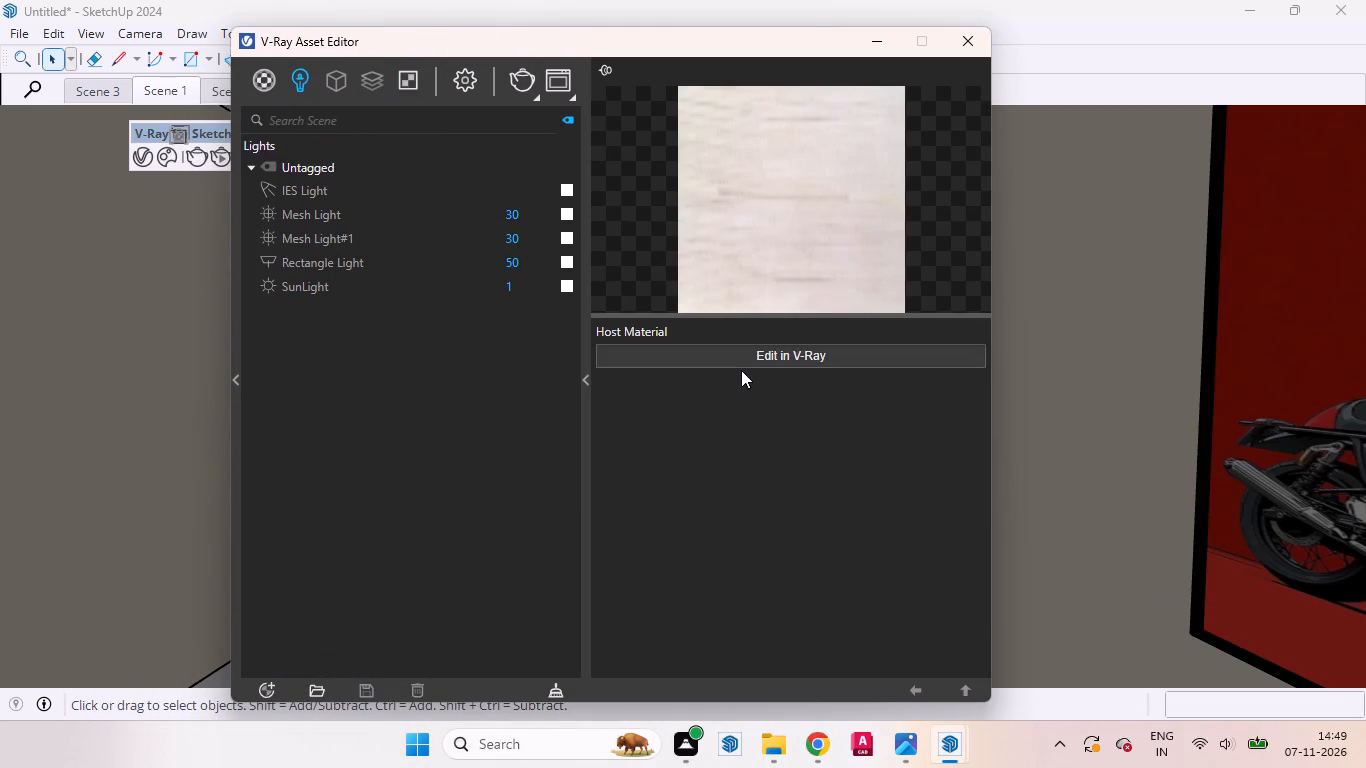
left_click(373, 188)
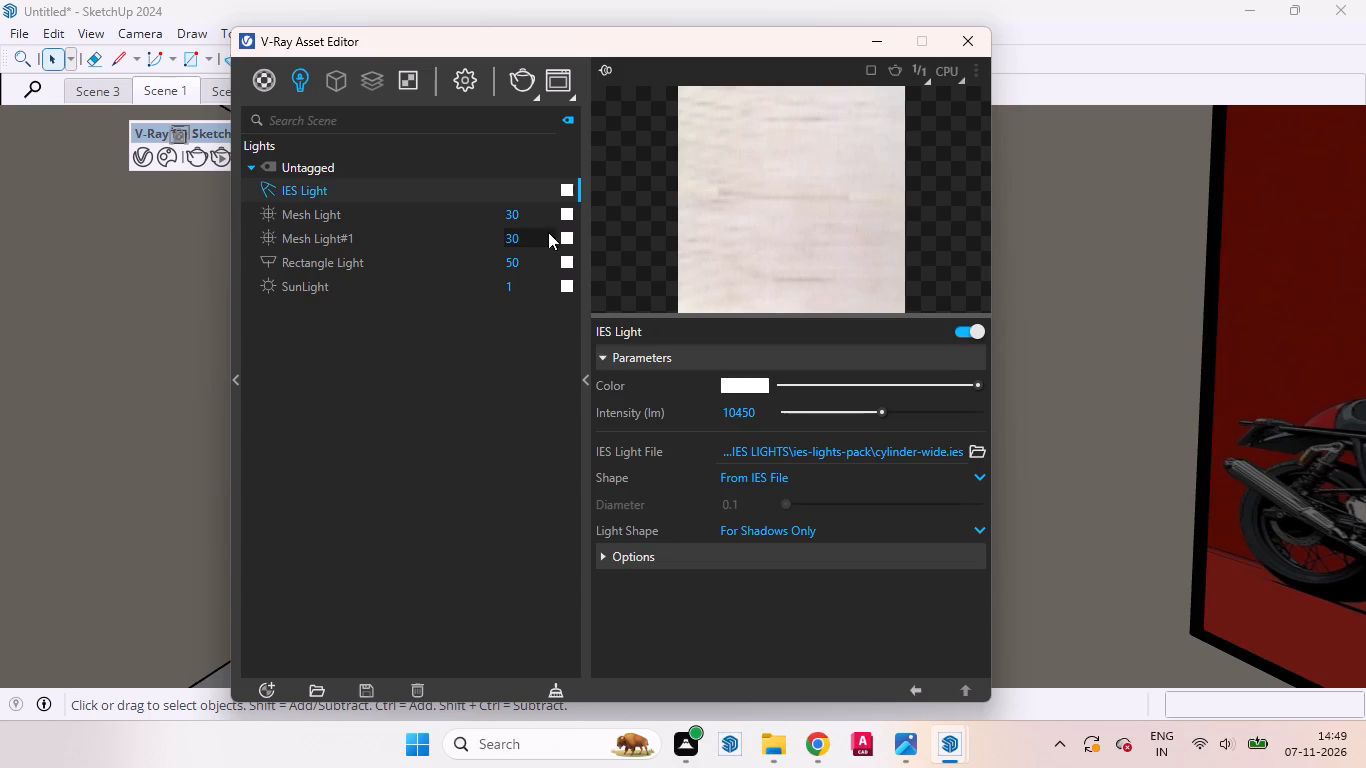
left_click(735, 409)
key("BackSpace")
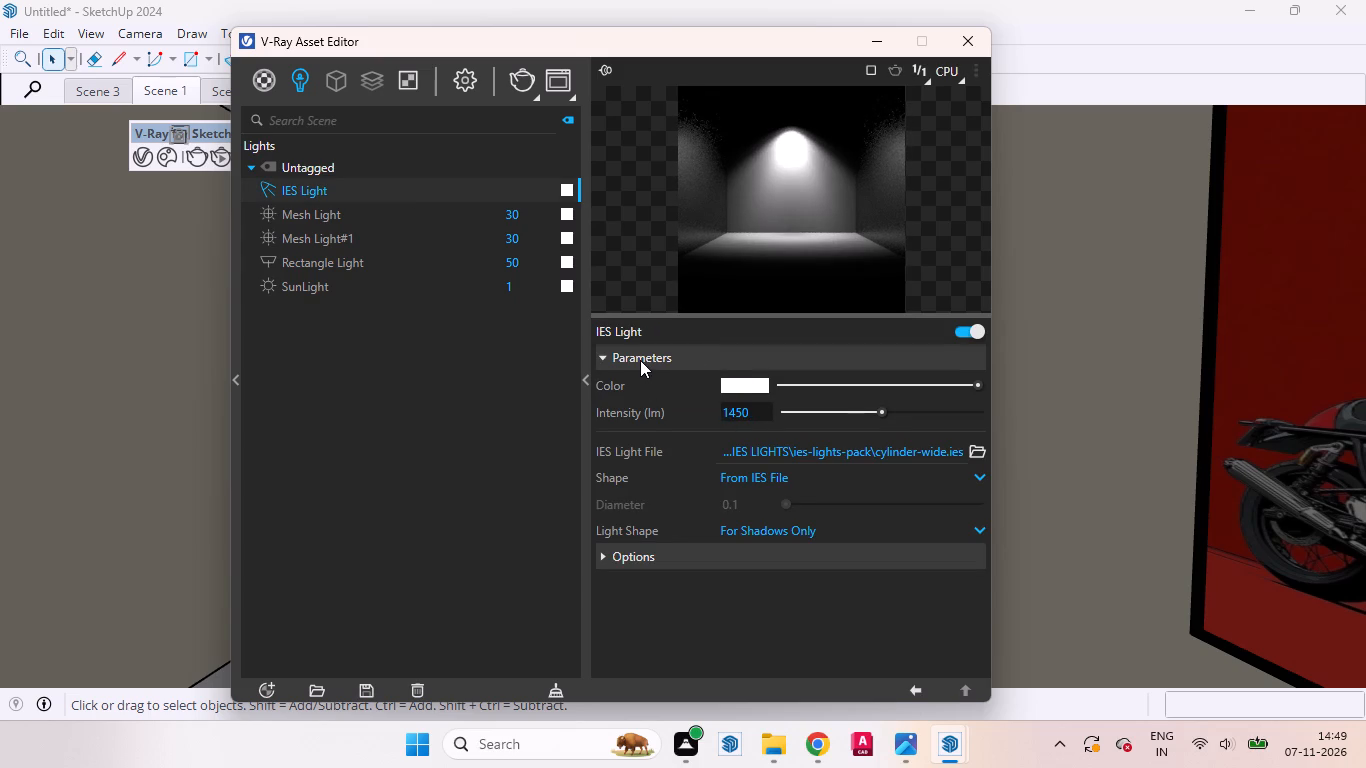
key("5")
key("Return")
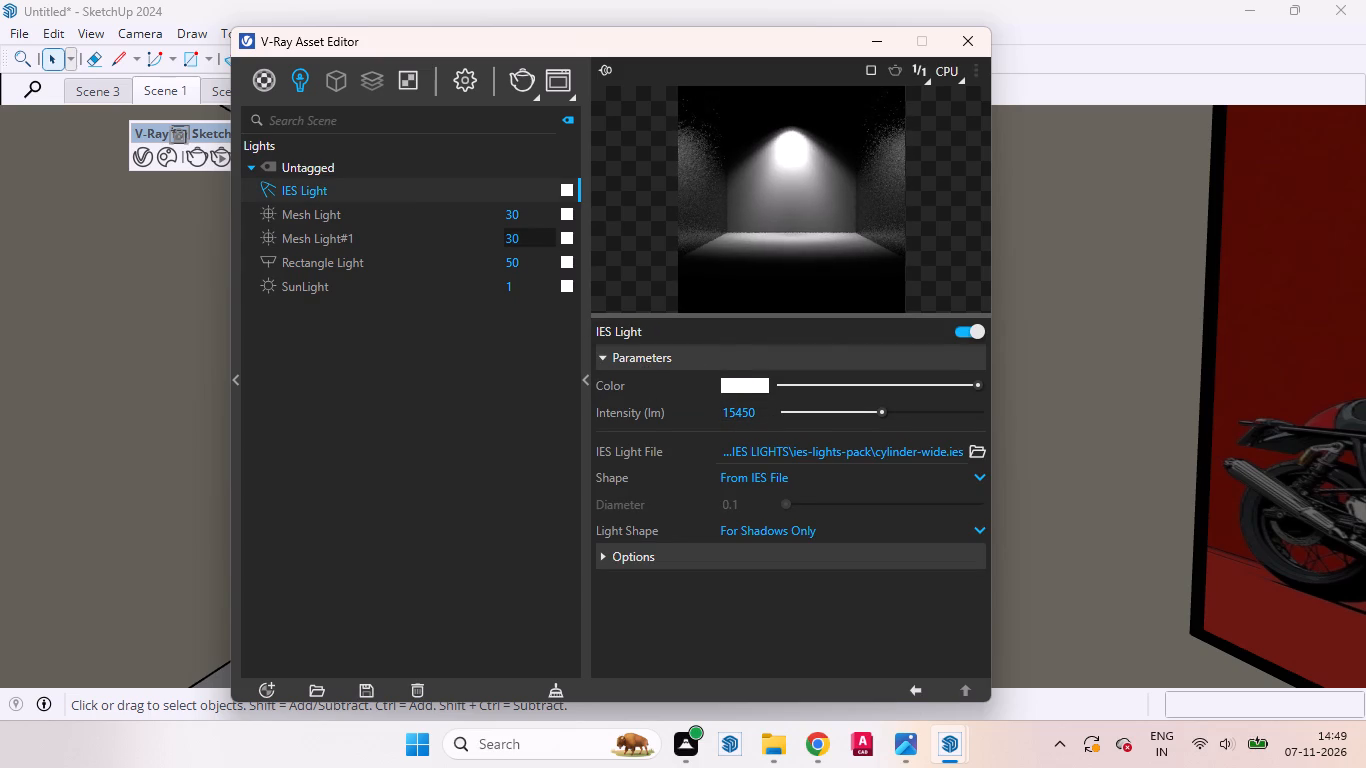
Set the intensity of Mesh Light#1 to 60.
left_click(512, 217)
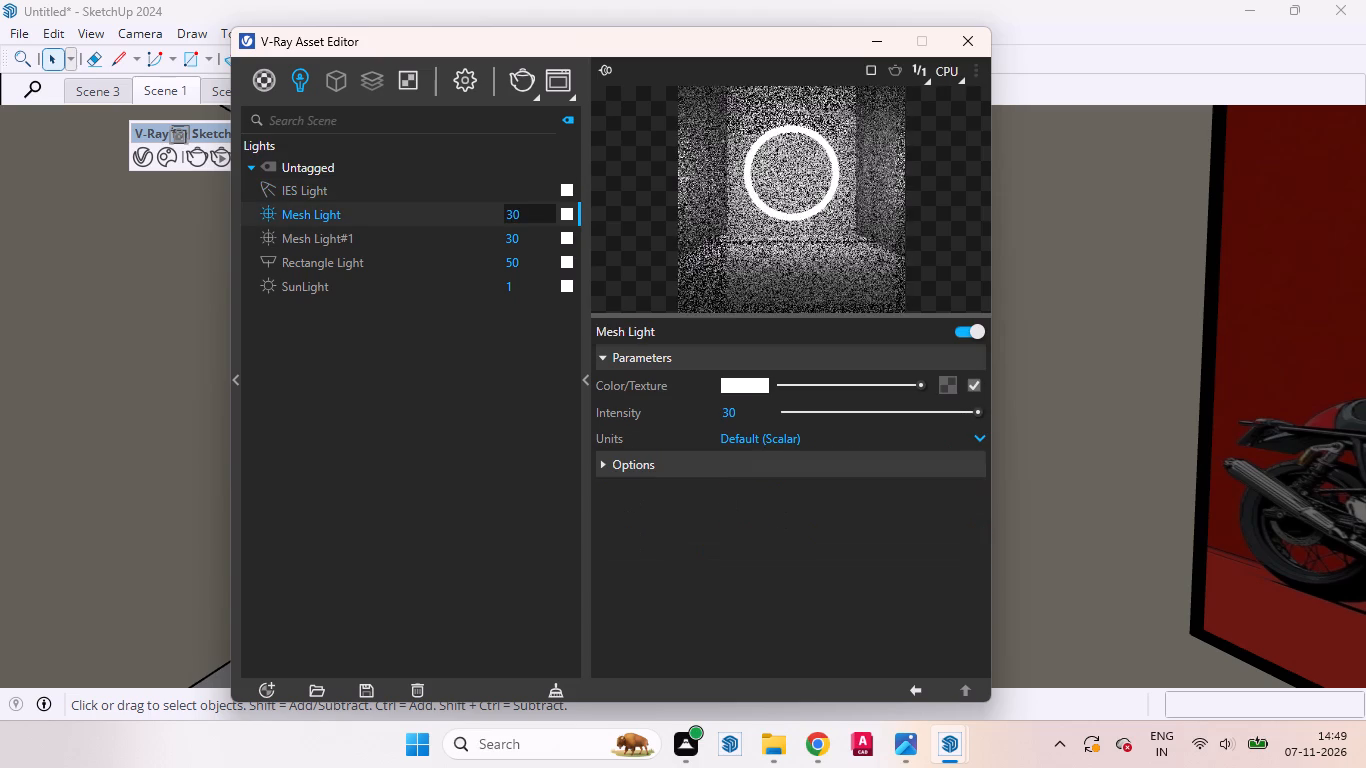
left_click(523, 215)
left_click(512, 241)
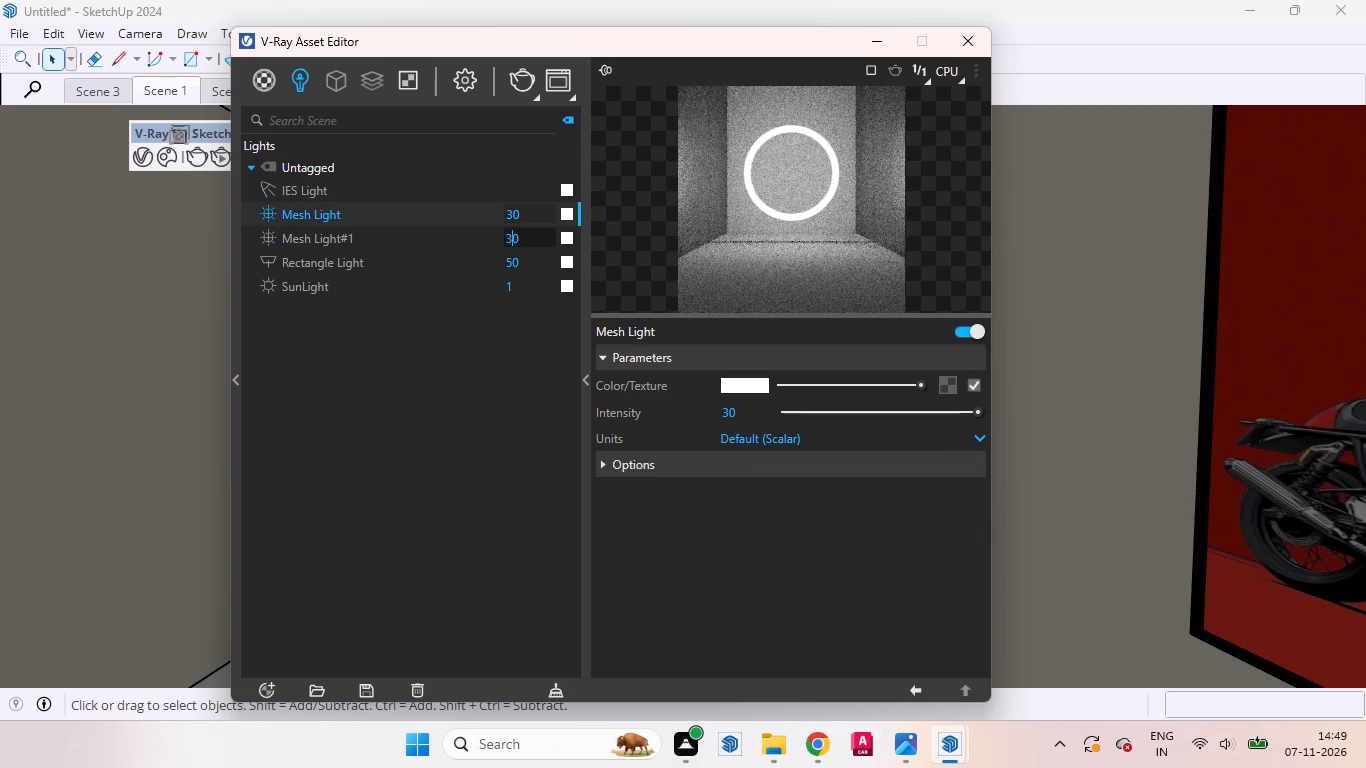
key("BackSpace")
key("6")
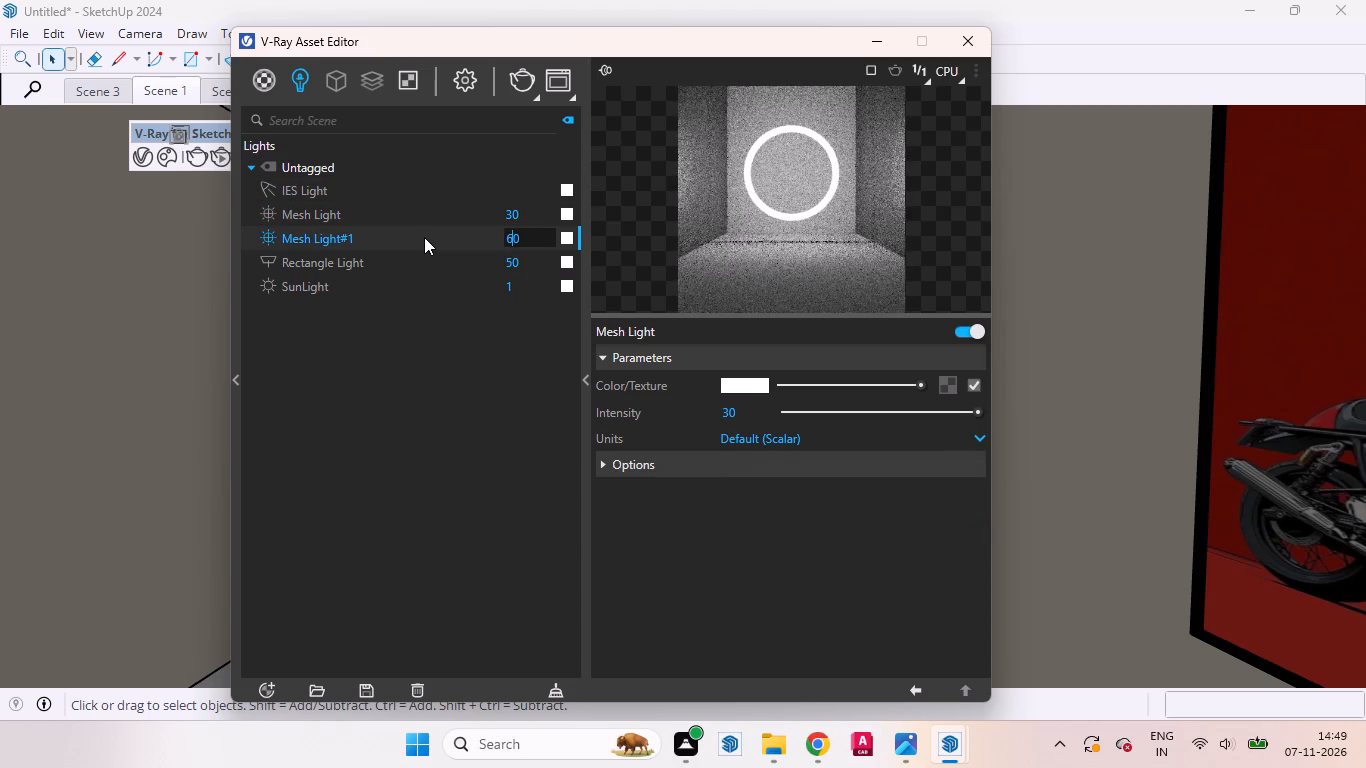
key("Return")
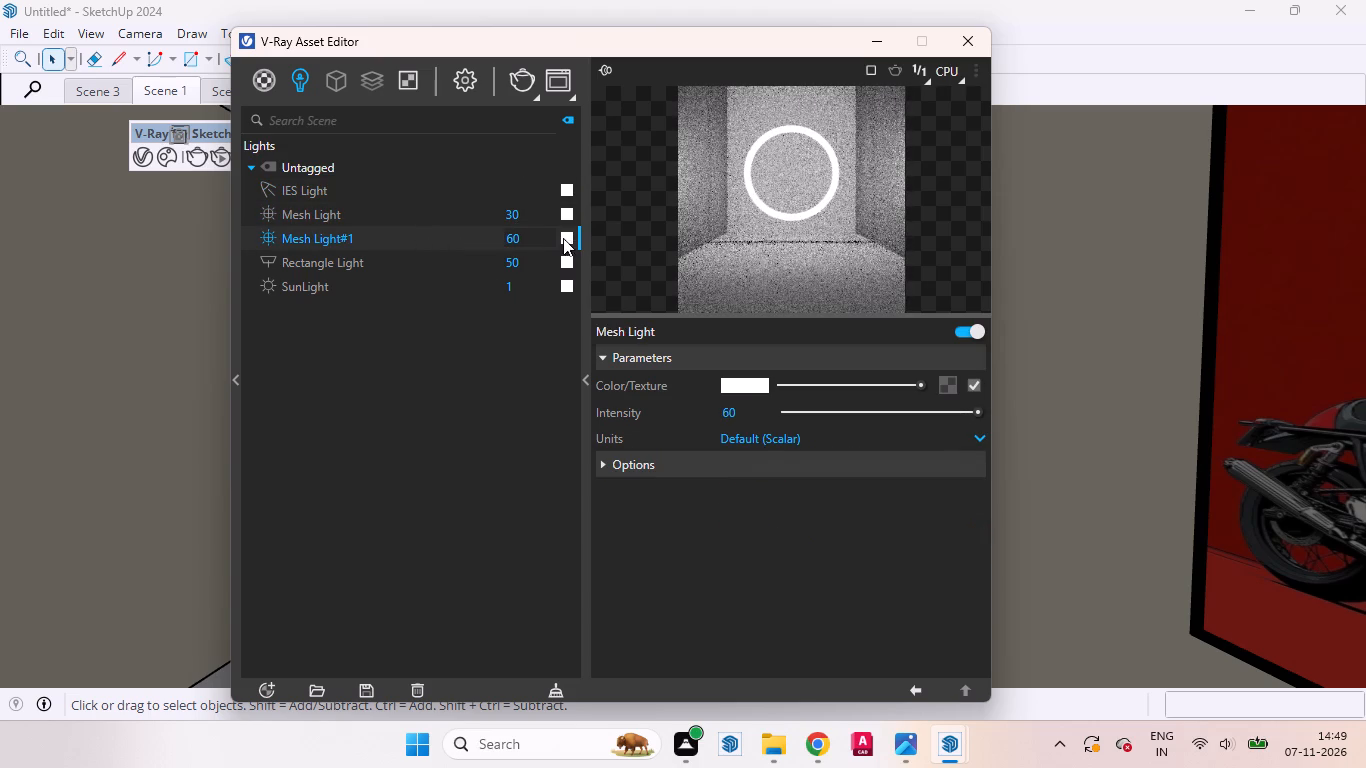
Set the colour temperature of Mesh Light#1 to a warm 5000 K in the V-Ray Color Picker.
left_click(567, 234)
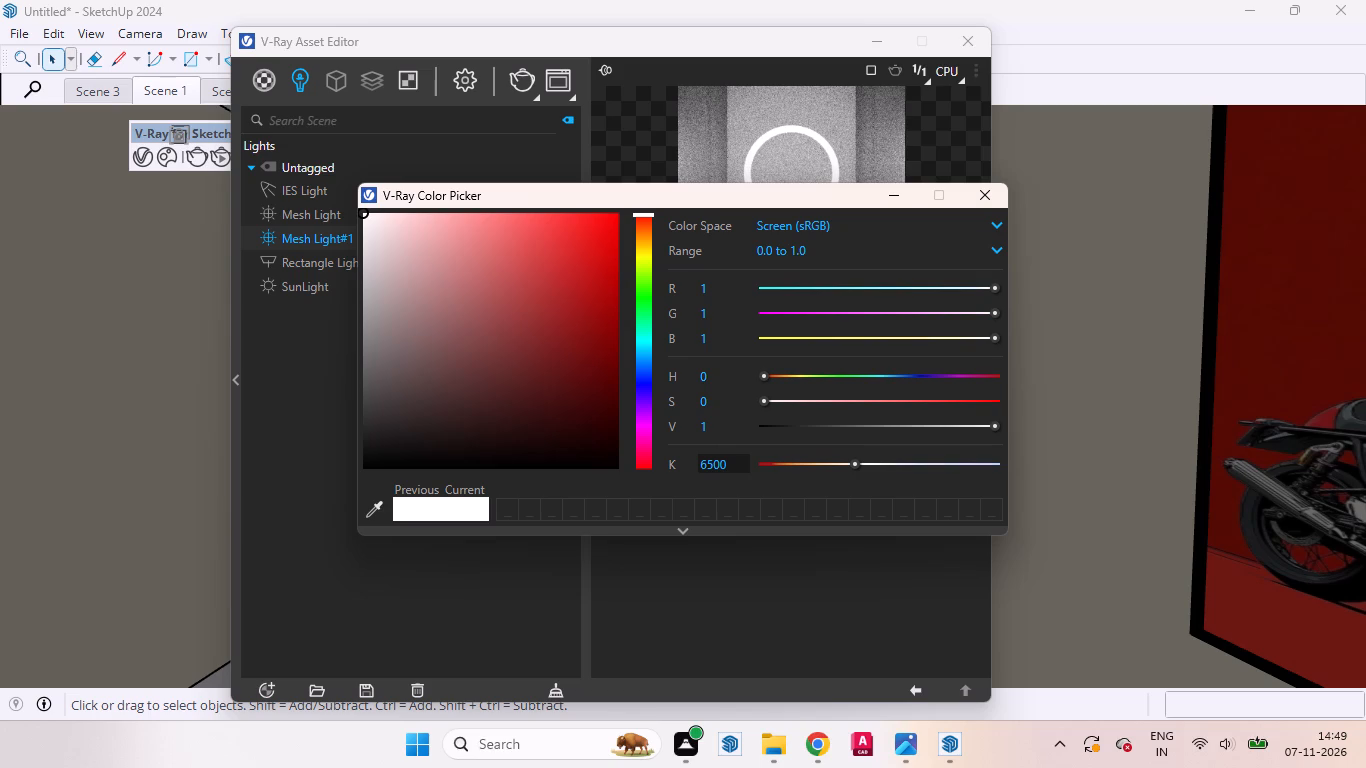
left_click_drag(712, 465, 690, 460)
key("BackSpace")
key("5")
key("Return")
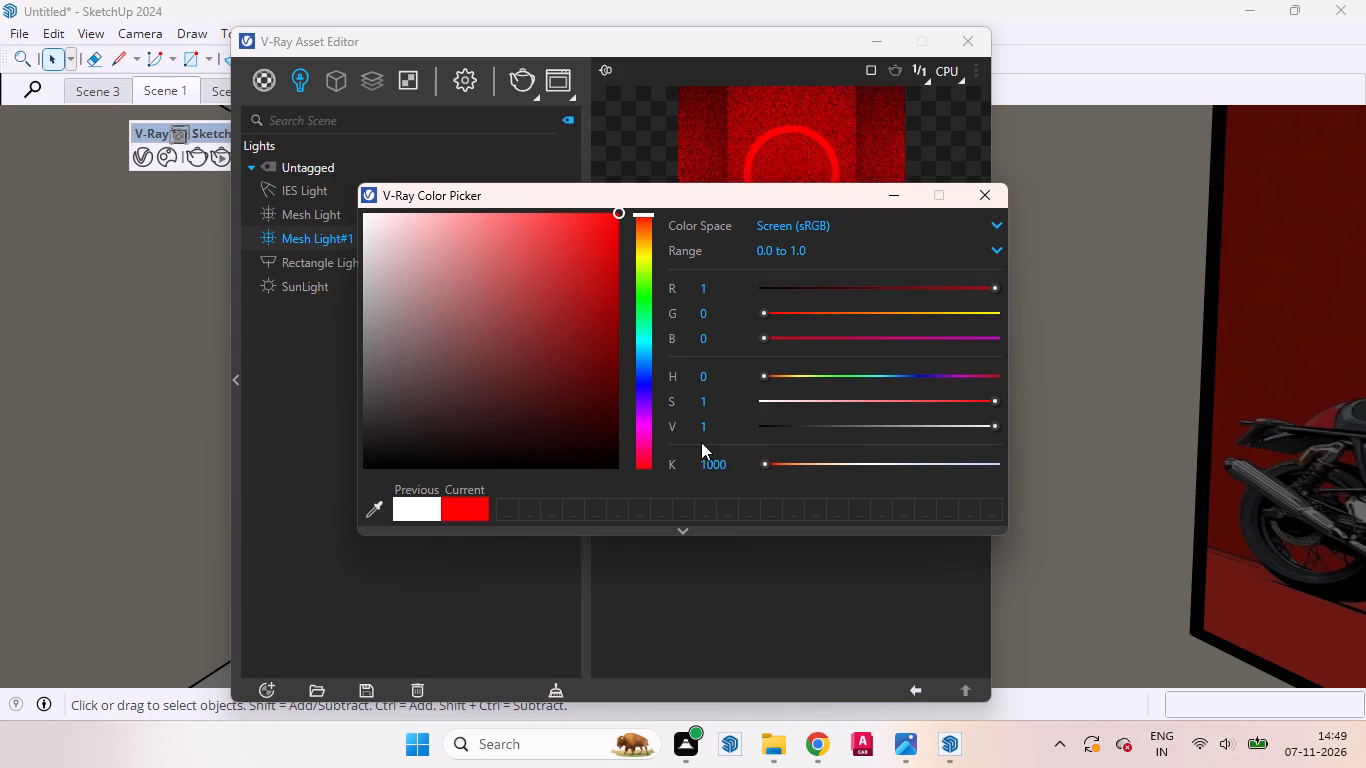
left_click(707, 462)
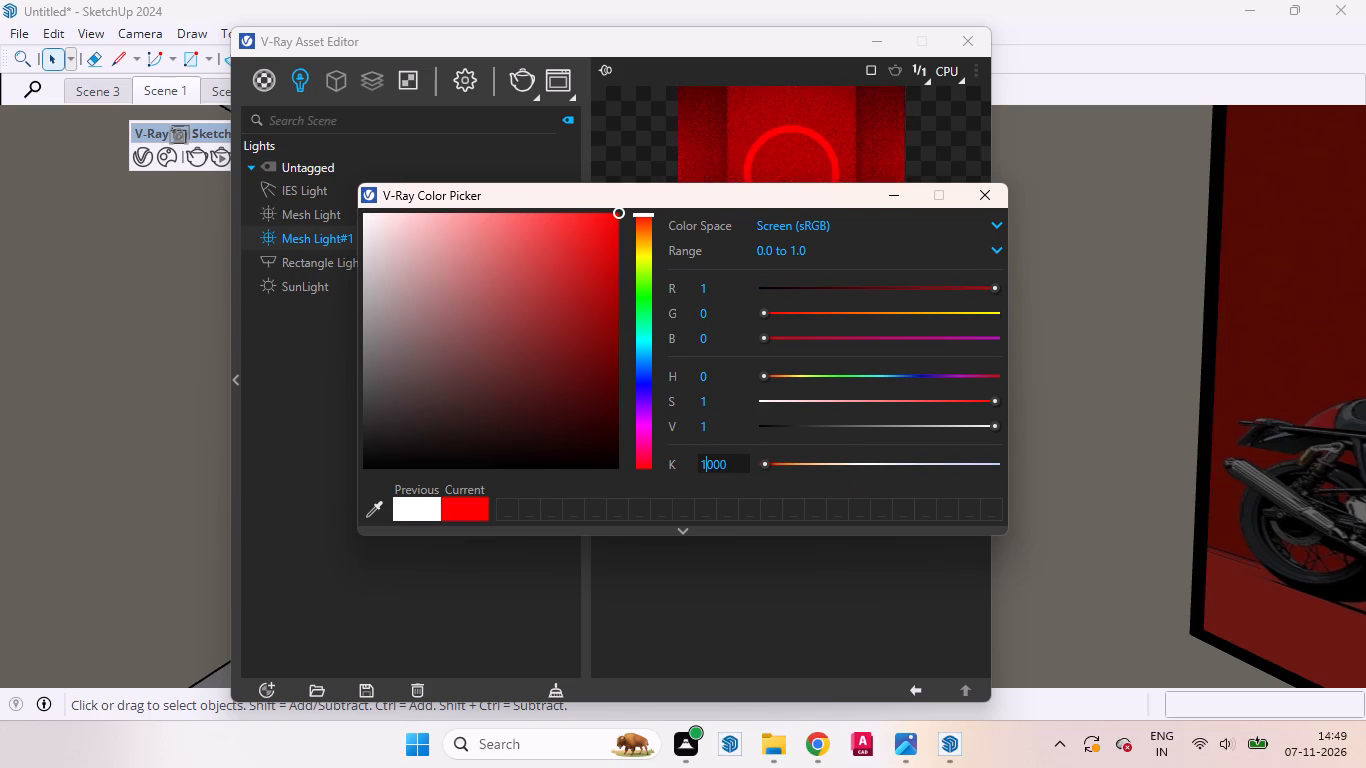
key("BackSpace")
type("50")
key("Return")
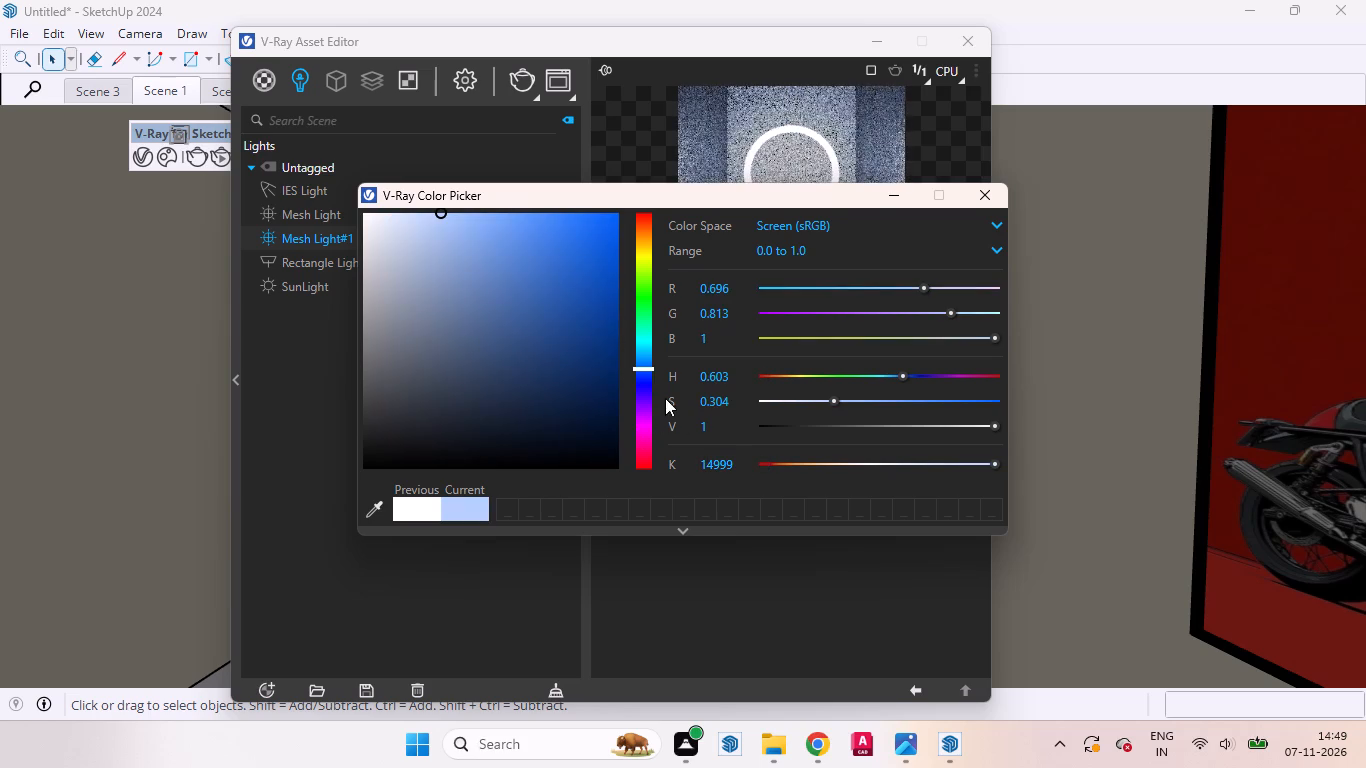
left_click_drag(738, 462, 713, 459)
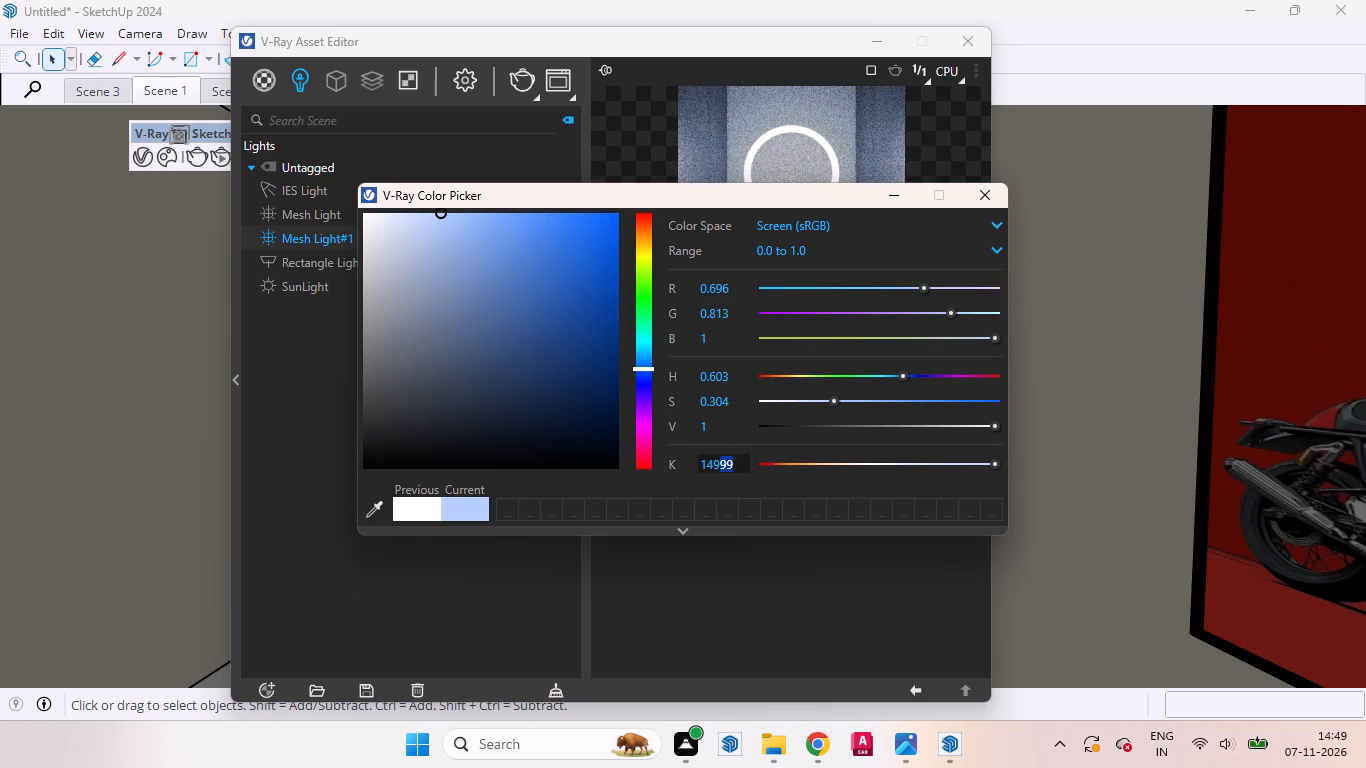
left_click_drag(713, 459, 687, 457)
key("BackSpace")
type("500")
key("0")
key("Return")
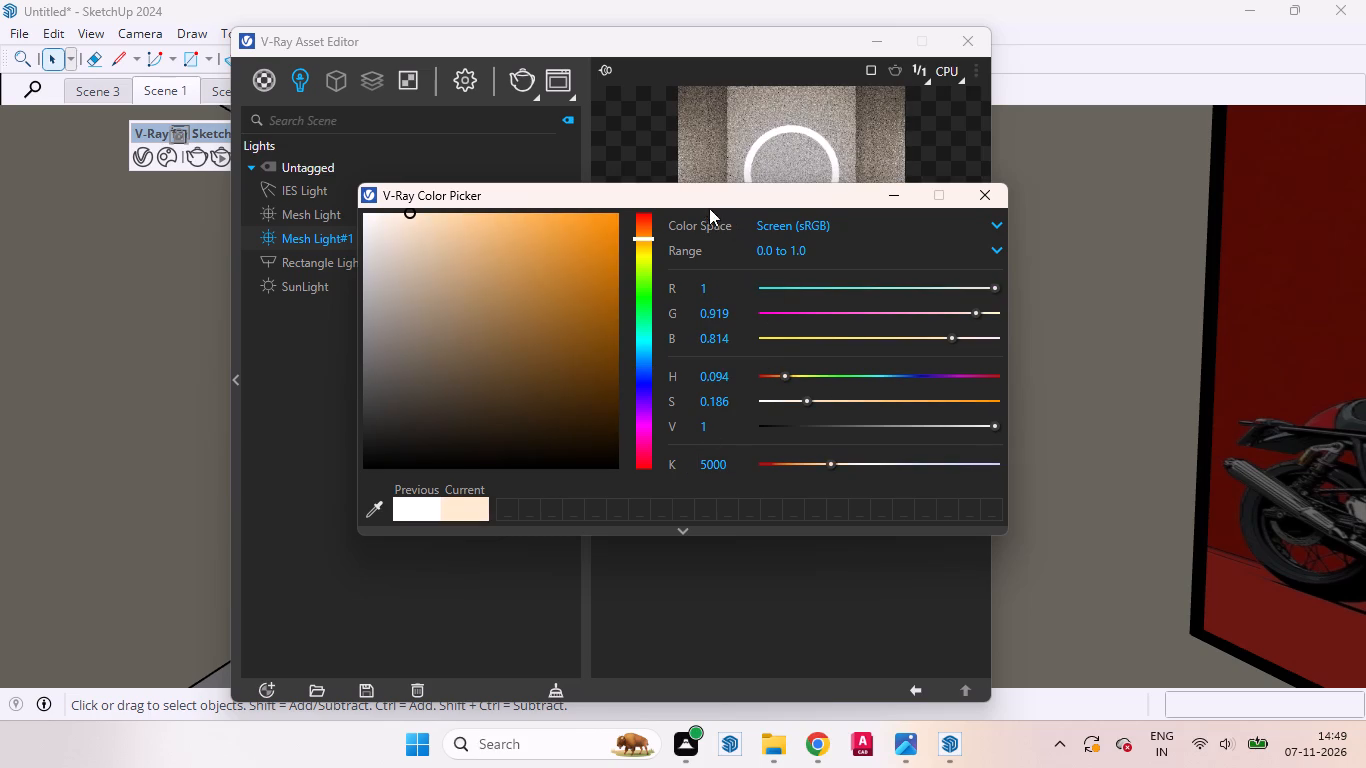
Copy the warm colour of Mesh Light#1 onto the Rectangle Light, IES Light and Mesh Light, leaving SunLight white.
left_click_drag(683, 195, 645, 357)
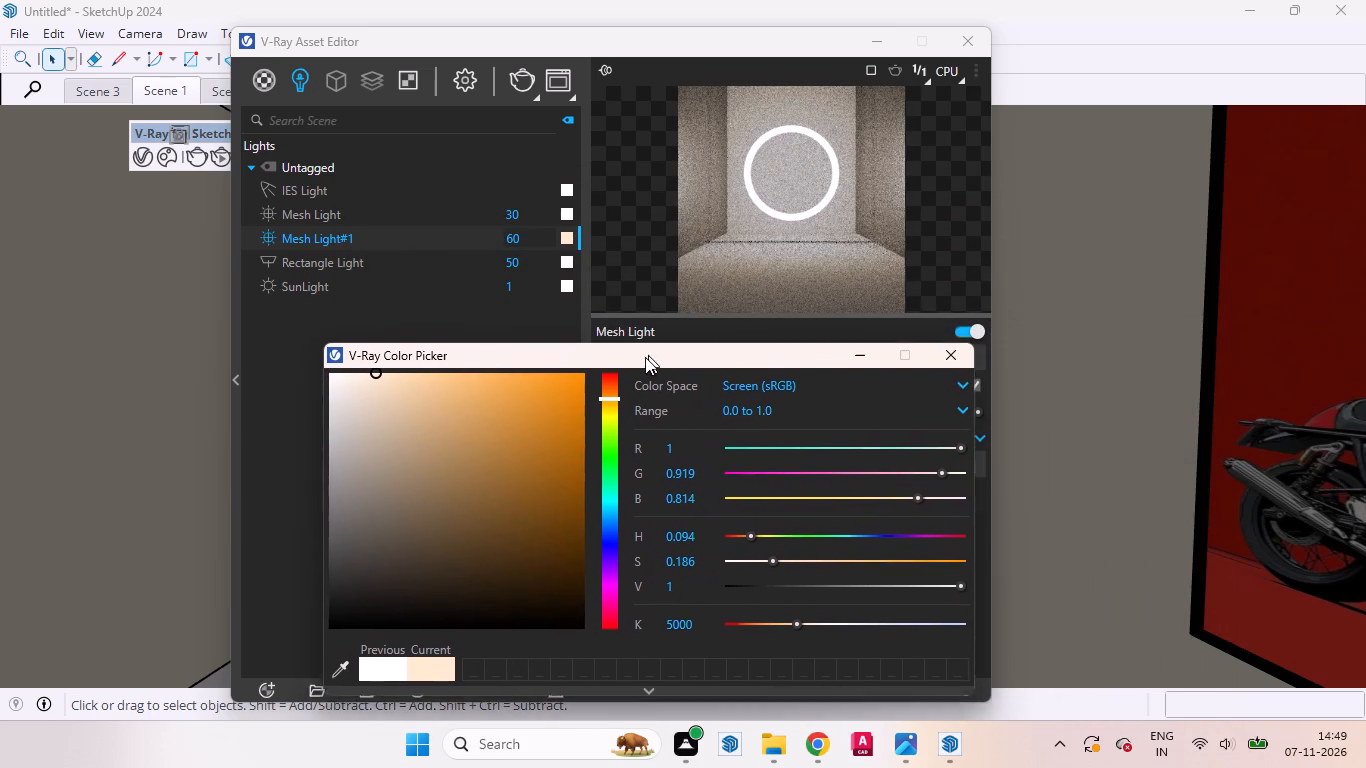
left_click_drag(645, 357, 404, 372)
left_click(584, 304)
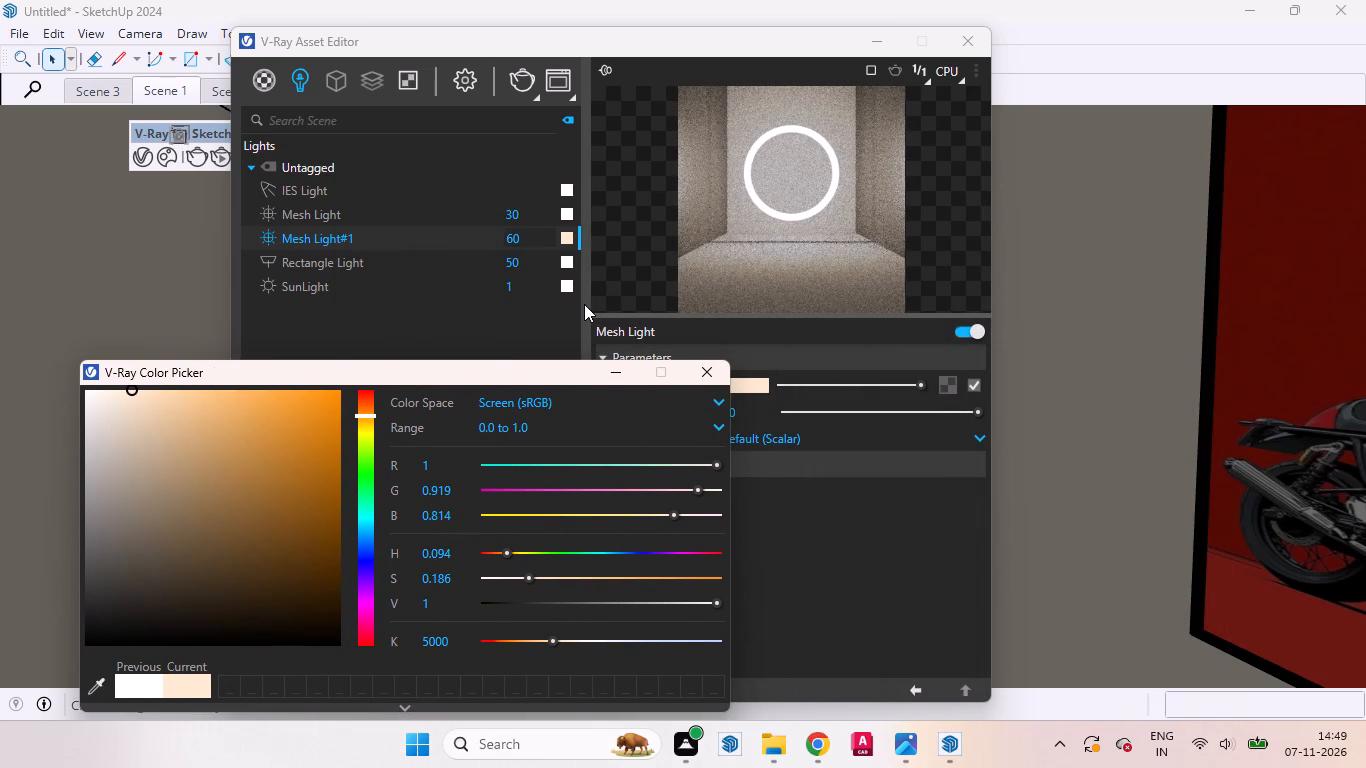
left_click(586, 385)
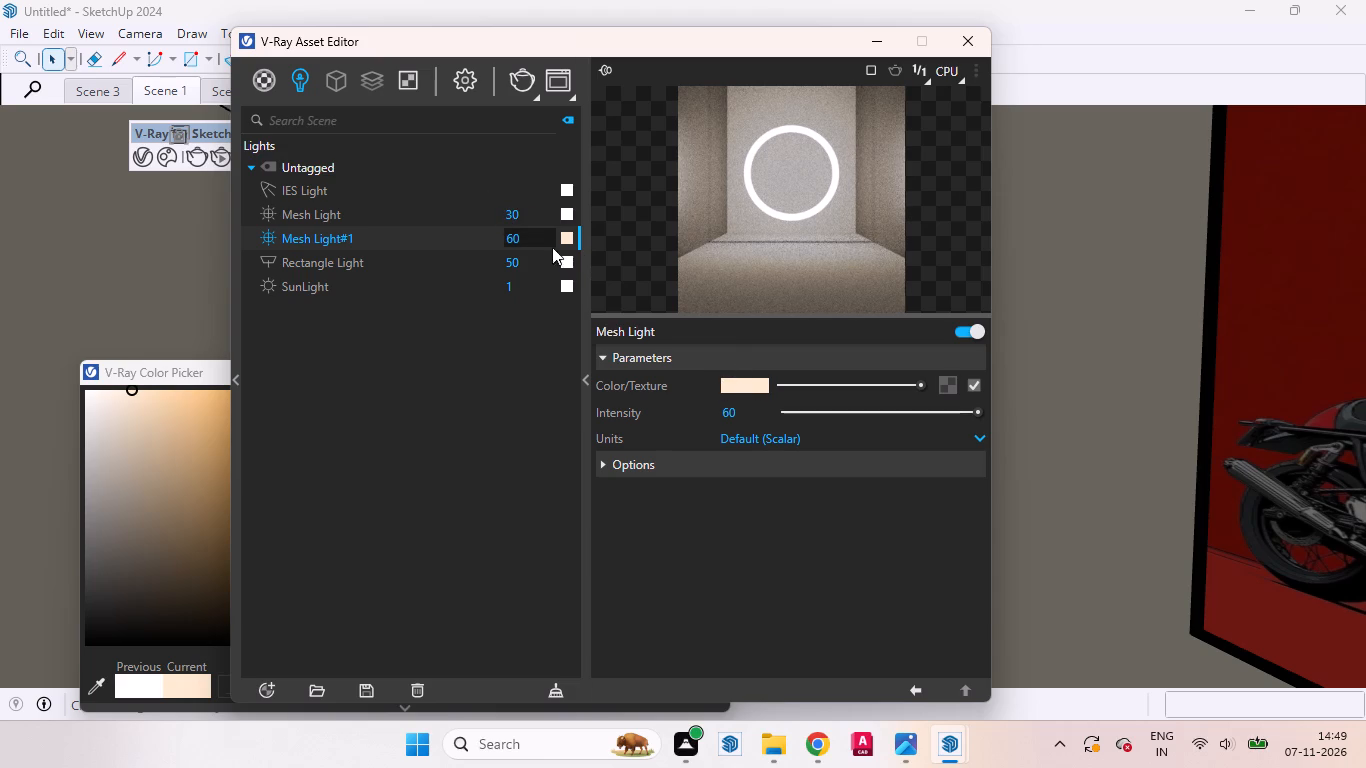
left_click_drag(562, 242, 565, 221)
left_click_drag(565, 240, 565, 265)
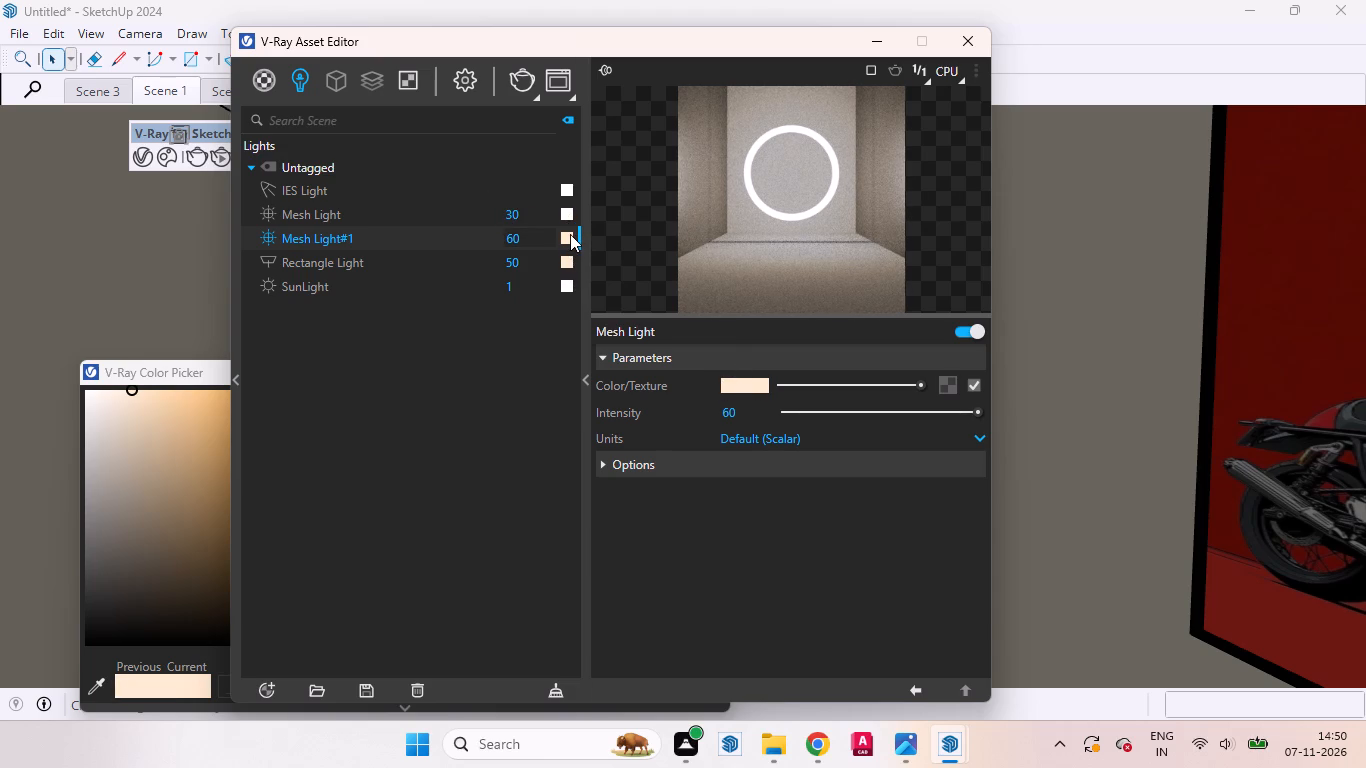
left_click_drag(569, 234, 570, 189)
left_click_drag(569, 235, 569, 211)
Test render Scene 1 with V-Ray, examine the door and wardrobe lighting, and stop the render.
left_click(175, 93)
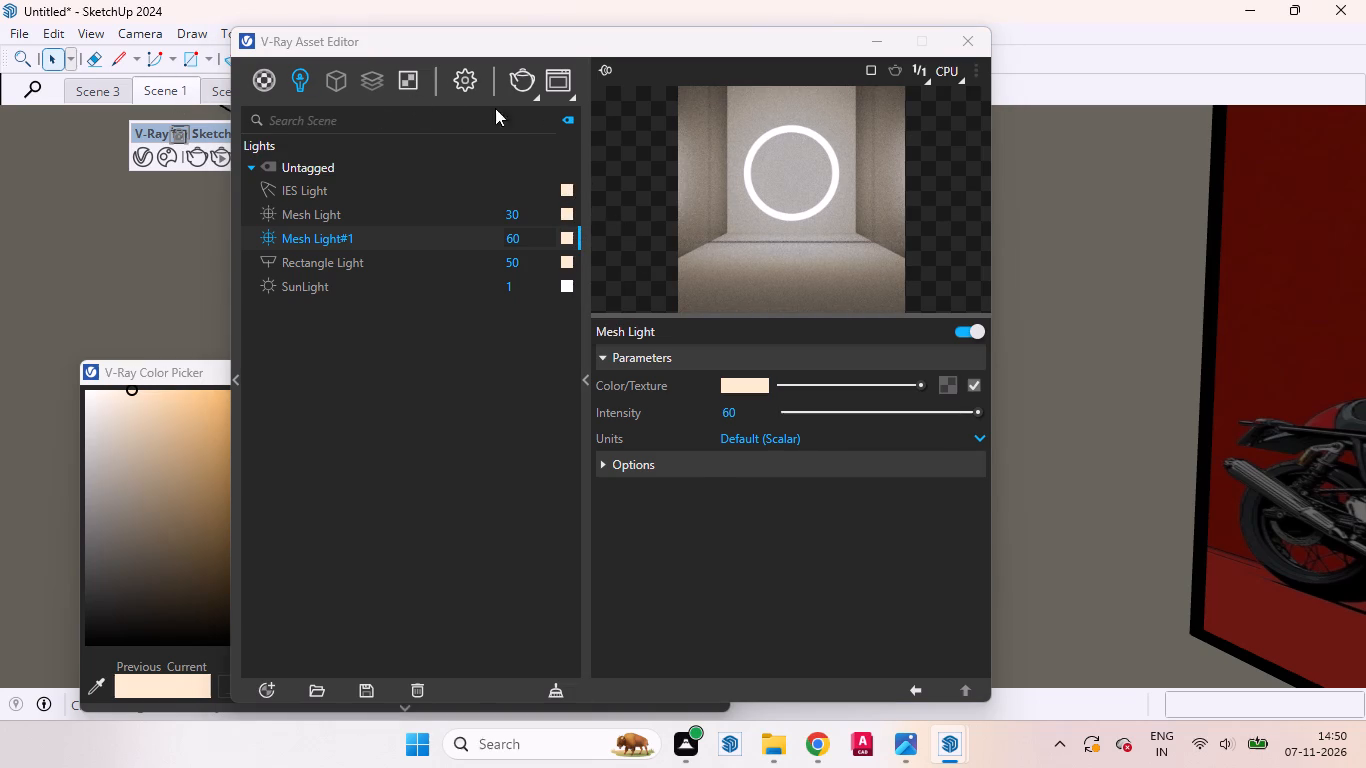
left_click(539, 94)
left_click(521, 128)
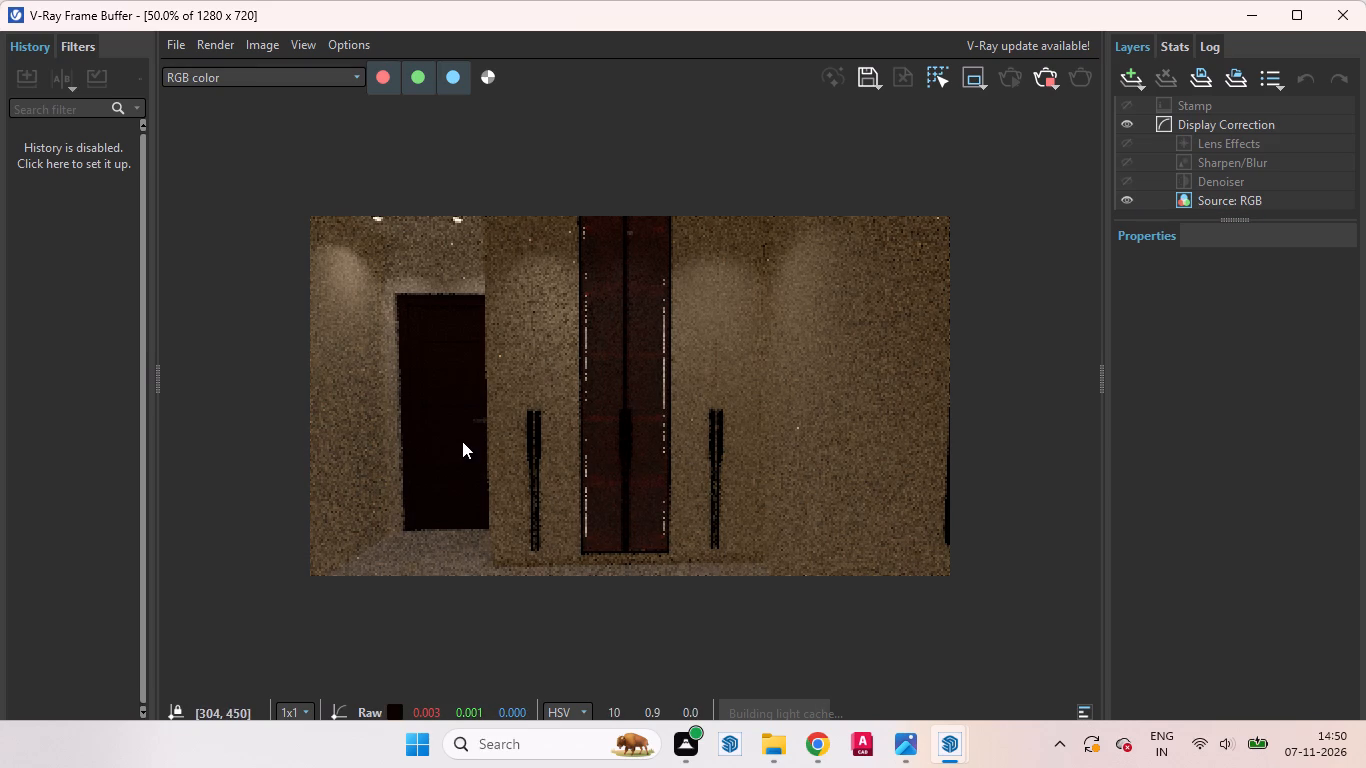
scroll(450, 461, "up", 1)
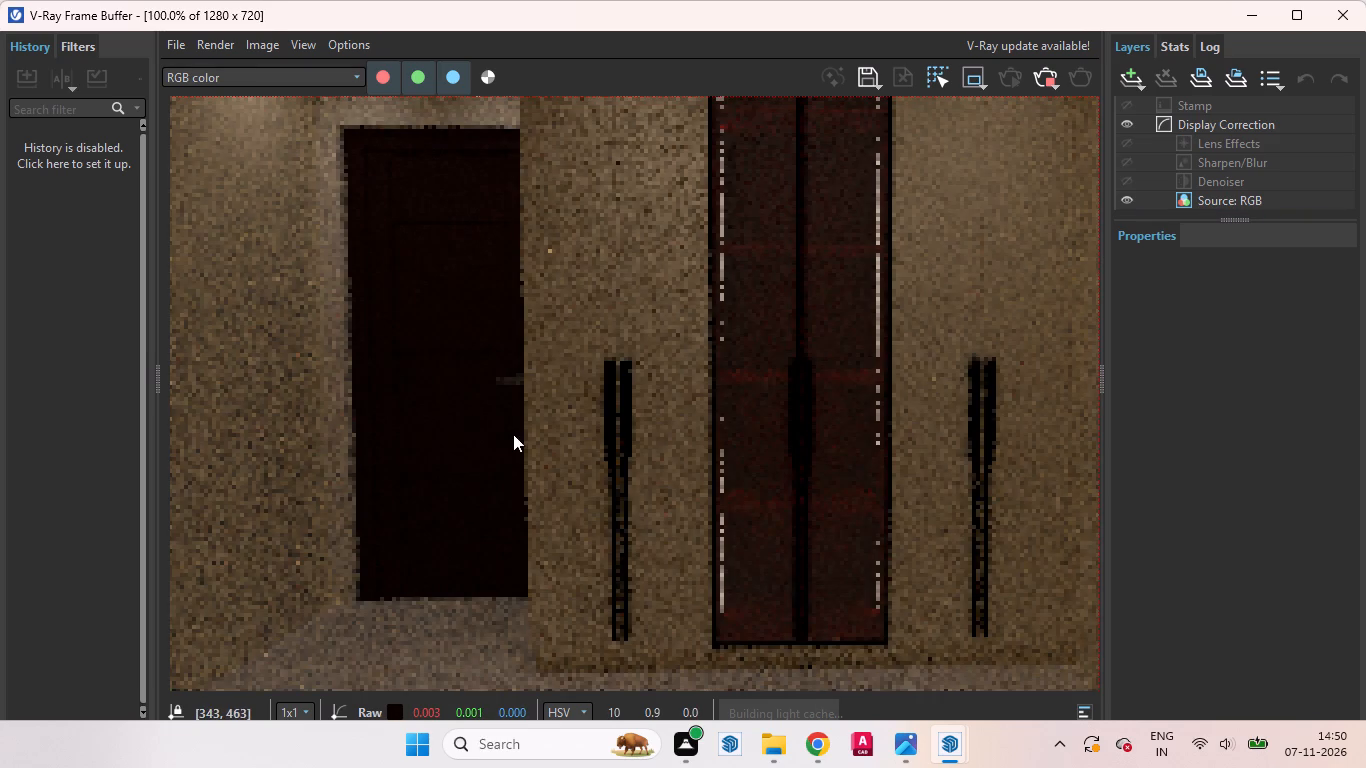
scroll(517, 437, "down", 1)
scroll(690, 448, "up", 1)
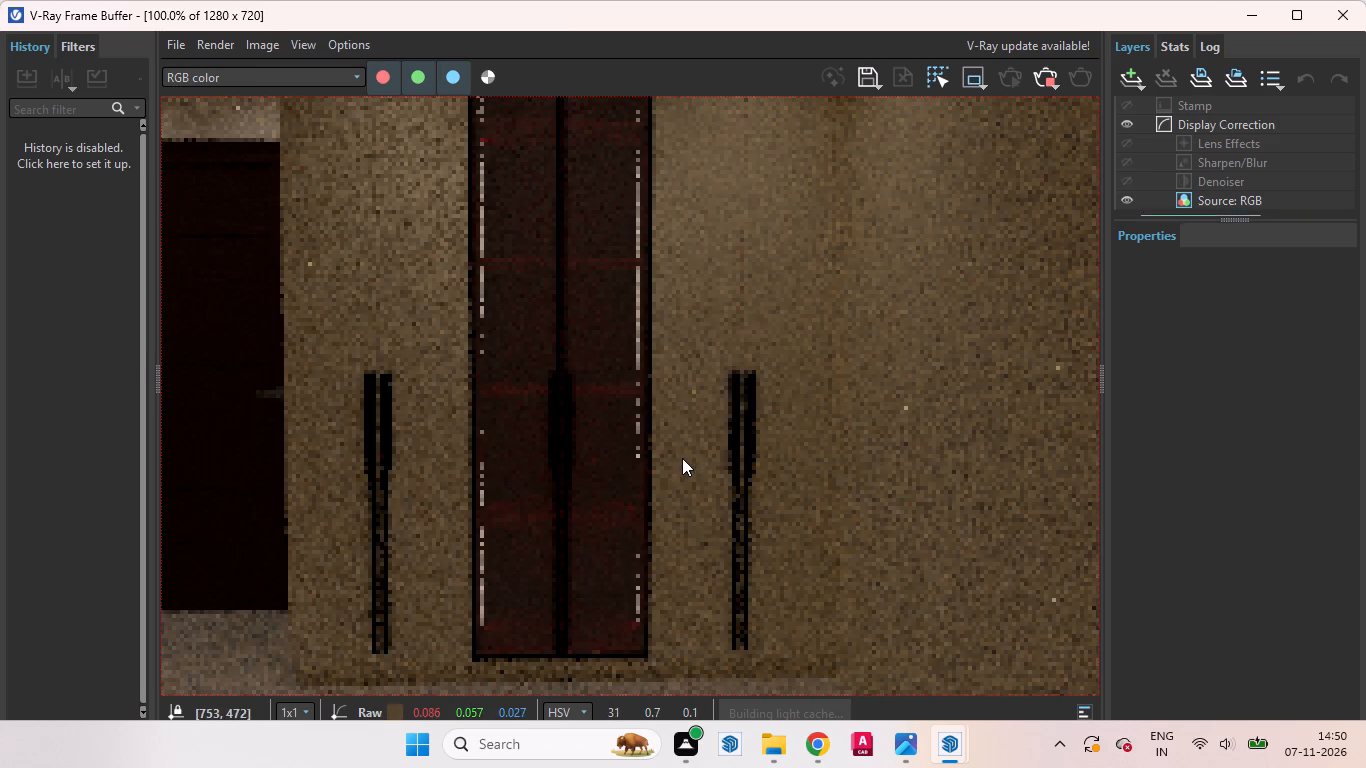
scroll(679, 460, "down", 2)
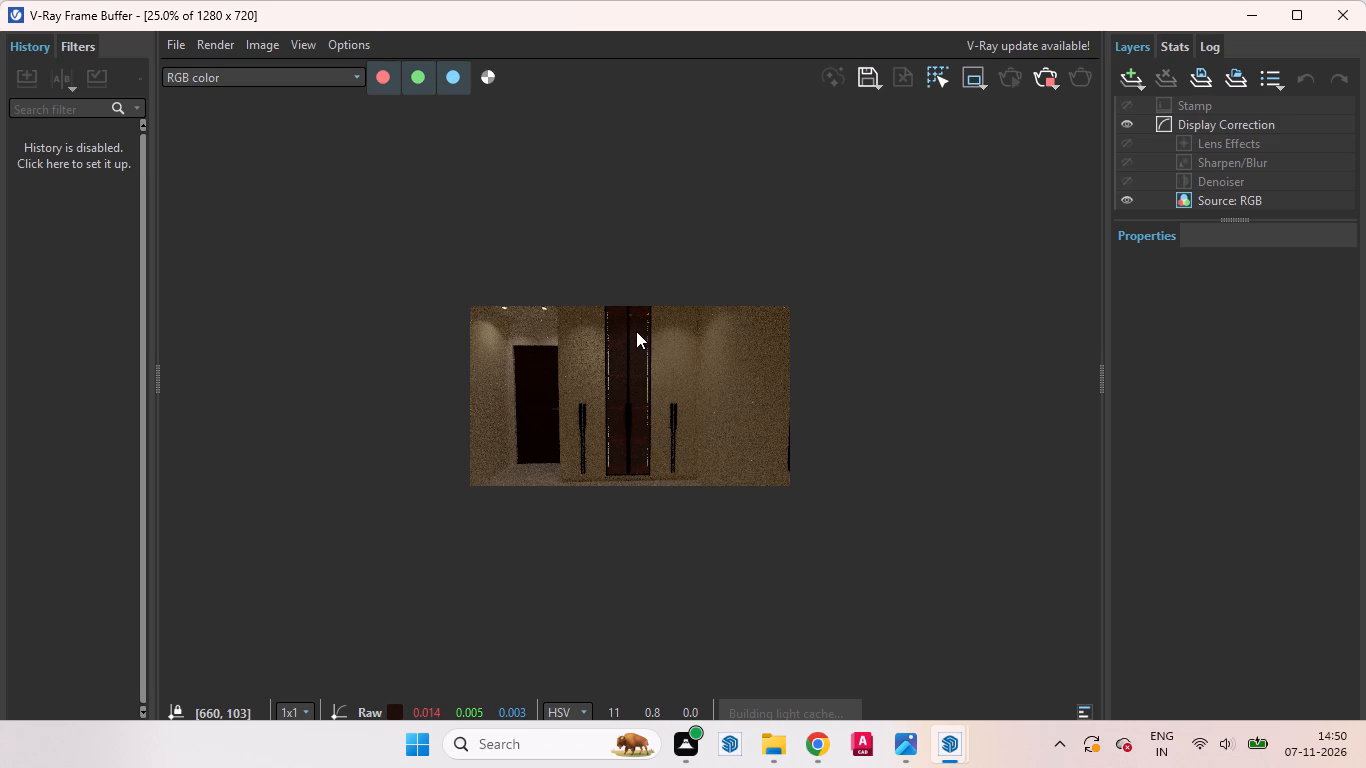
scroll(607, 294, "up", 1)
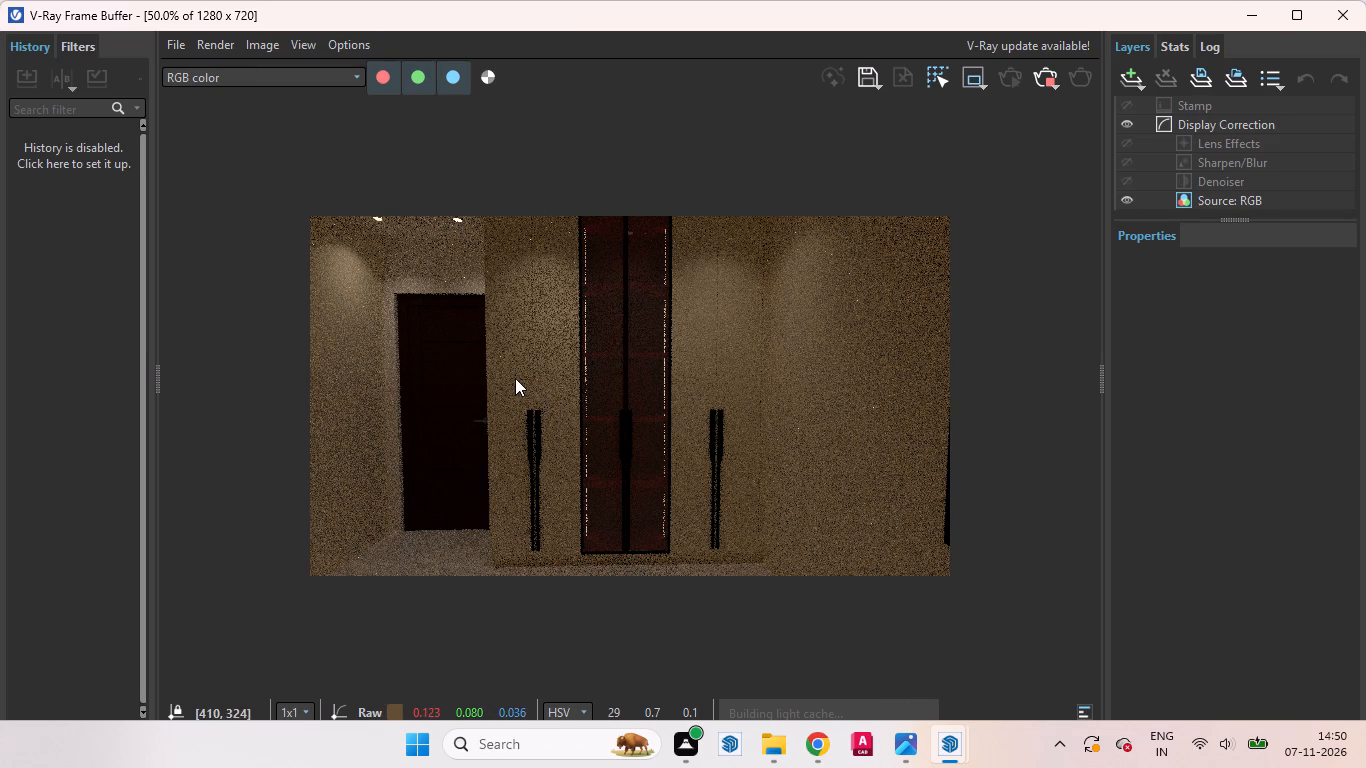
left_click(1035, 69)
left_click(1243, 16)
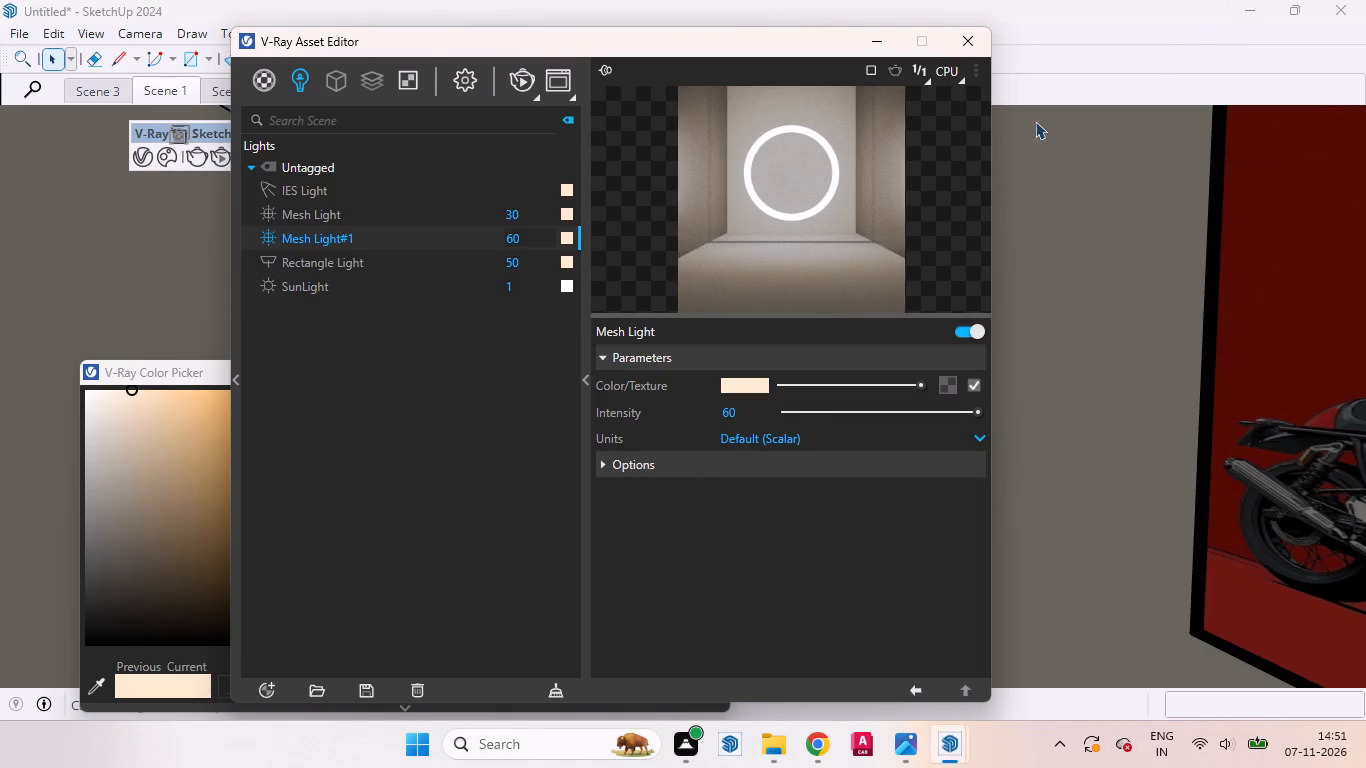
List the materials in the Asset Editor with its settings pane collapsed, and clear the windows away from the door and wardrobe glass.
left_click_drag(637, 51, 1262, 175)
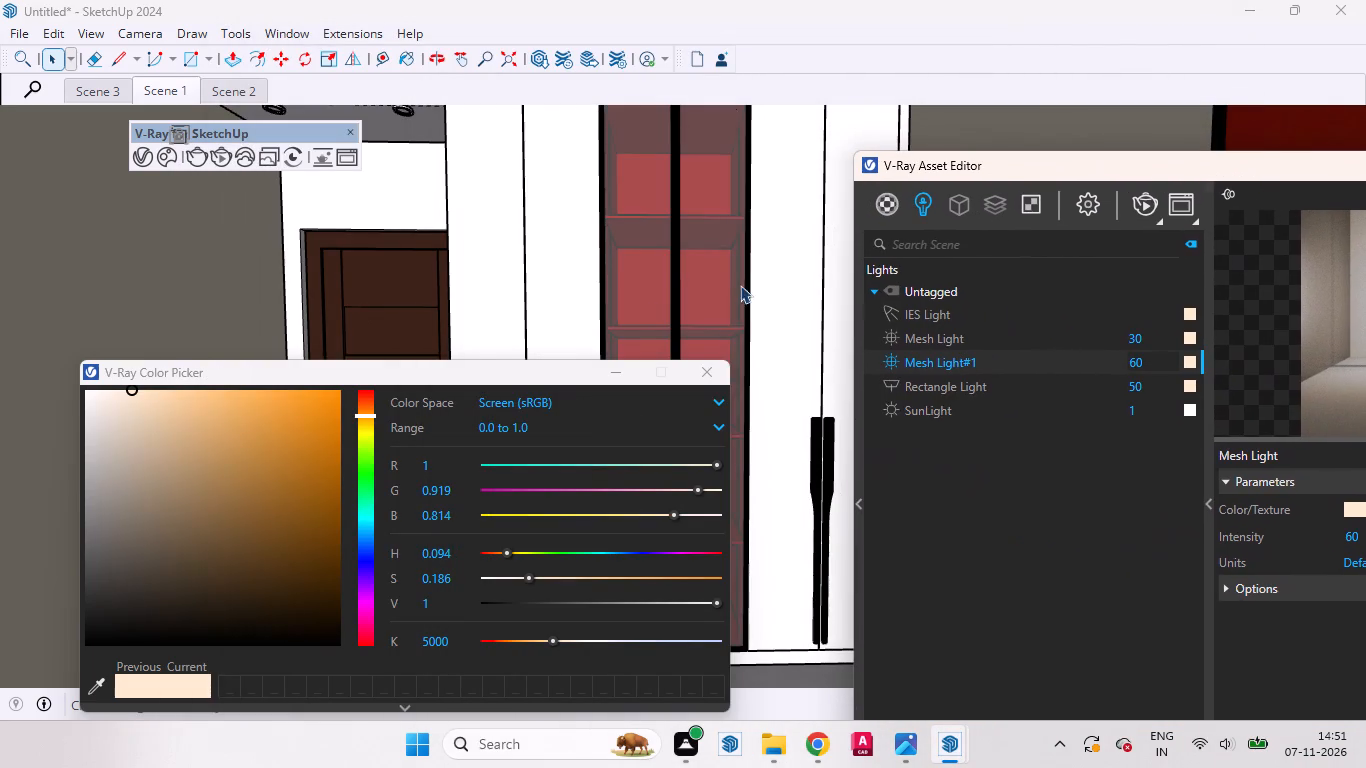
left_click_drag(465, 369, 219, 476)
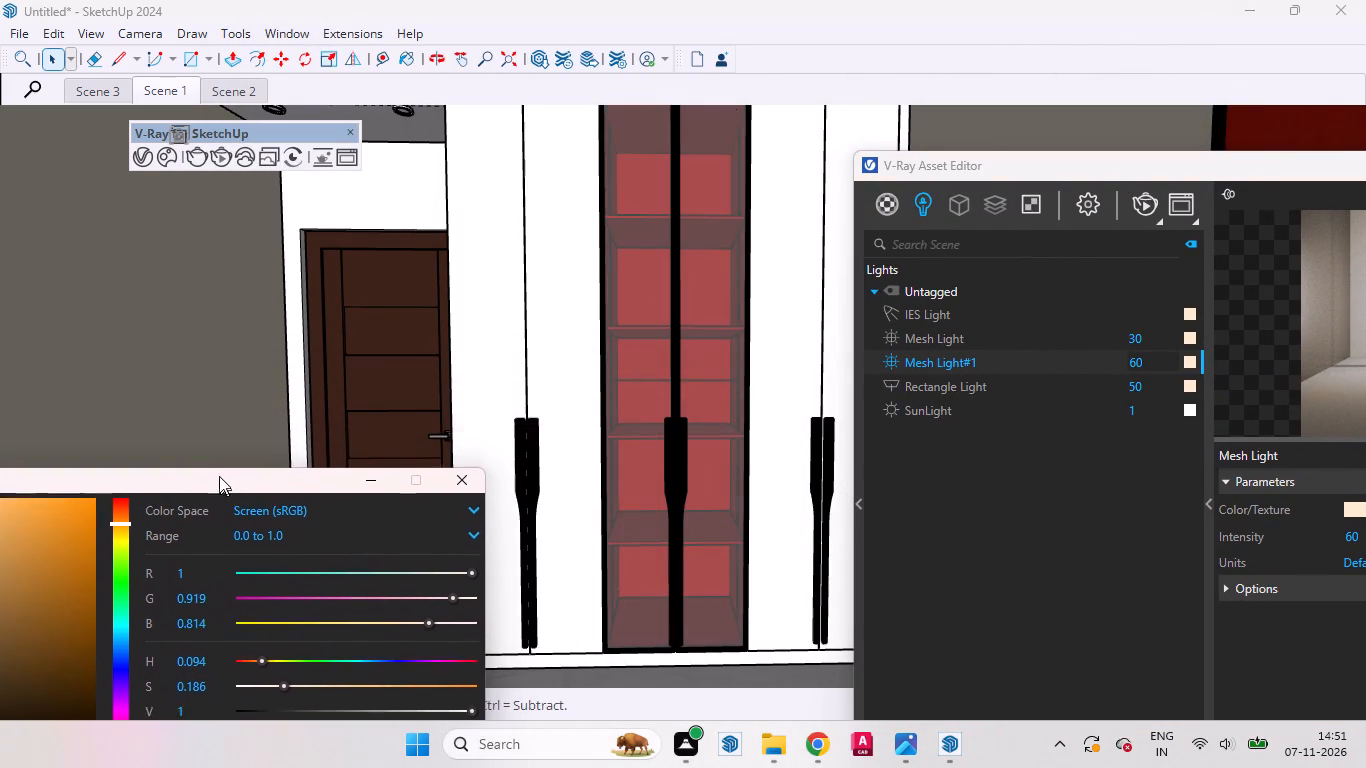
left_click_drag(219, 476, 238, 365)
left_click_drag(1084, 165, 756, 155)
left_click(879, 502)
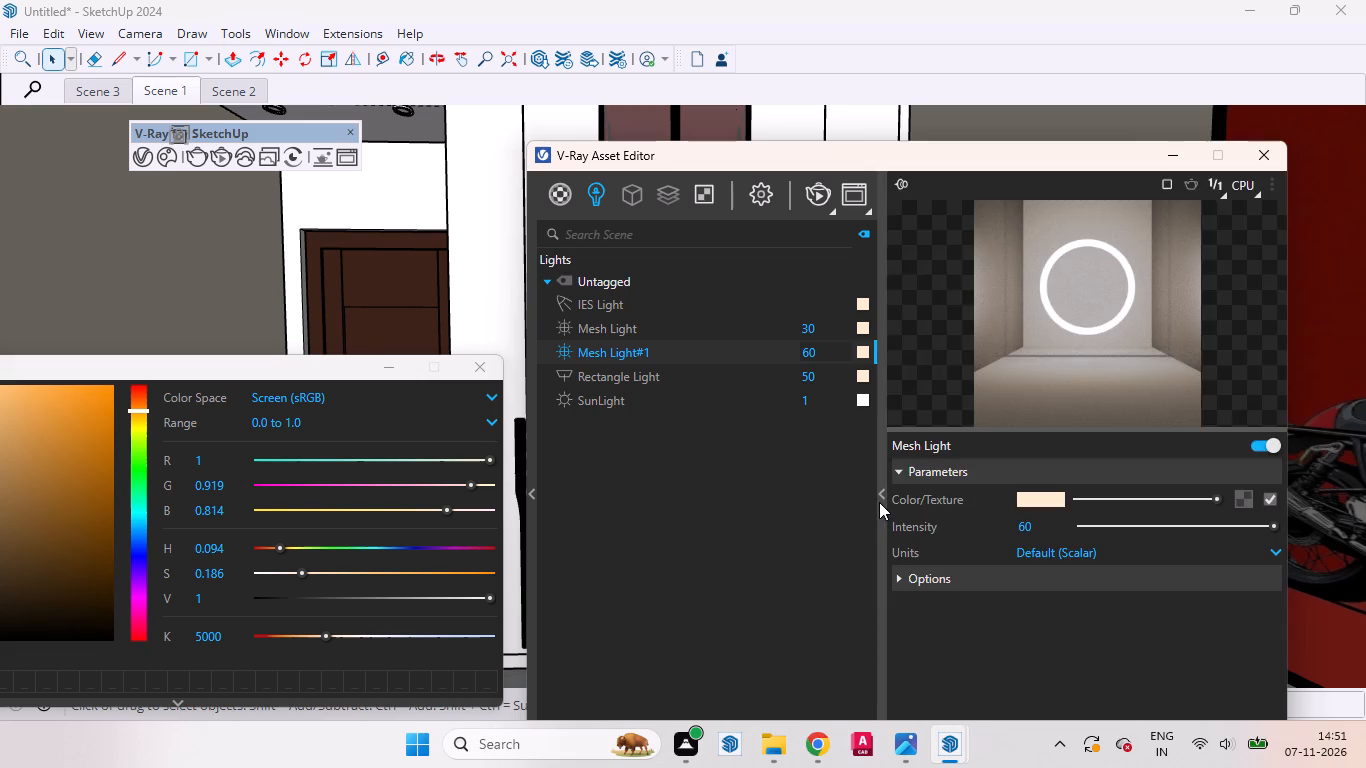
left_click(567, 193)
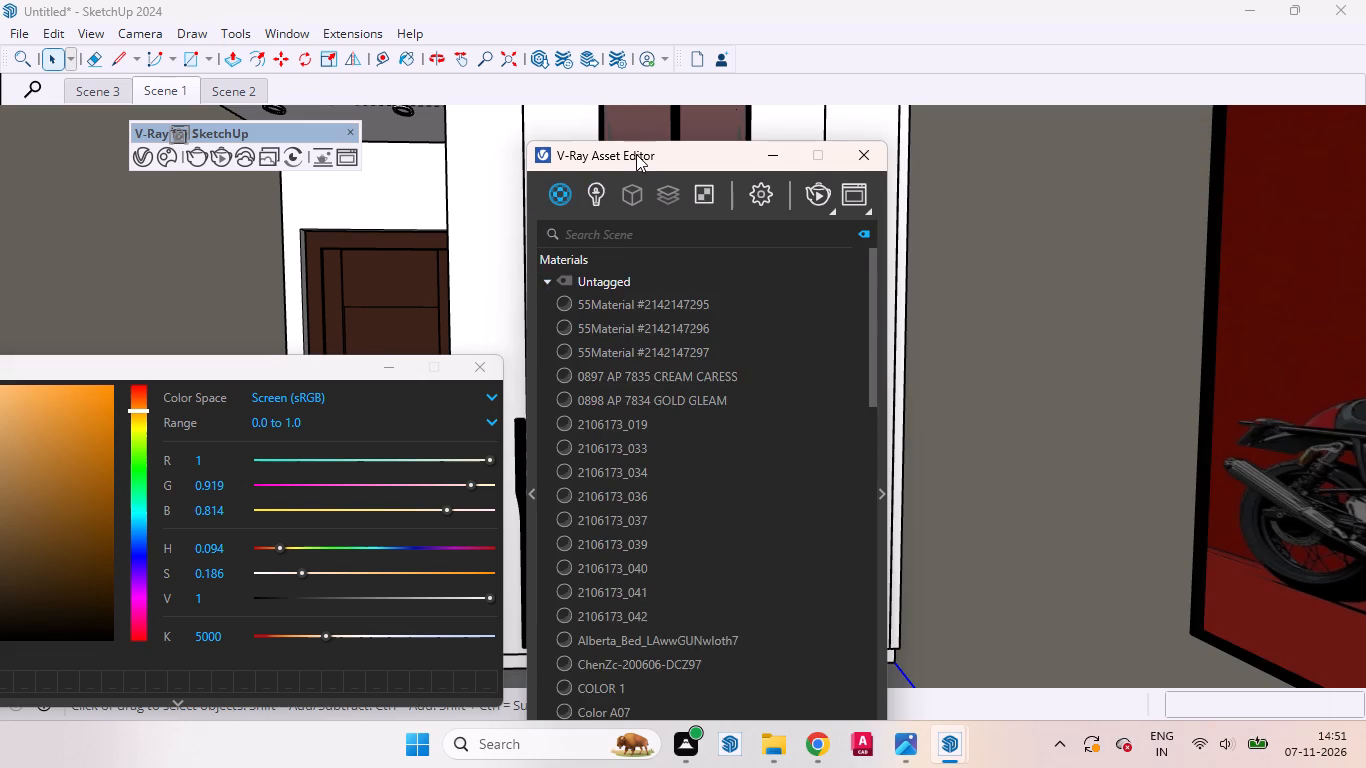
left_click_drag(636, 154, 882, 173)
left_click(387, 365)
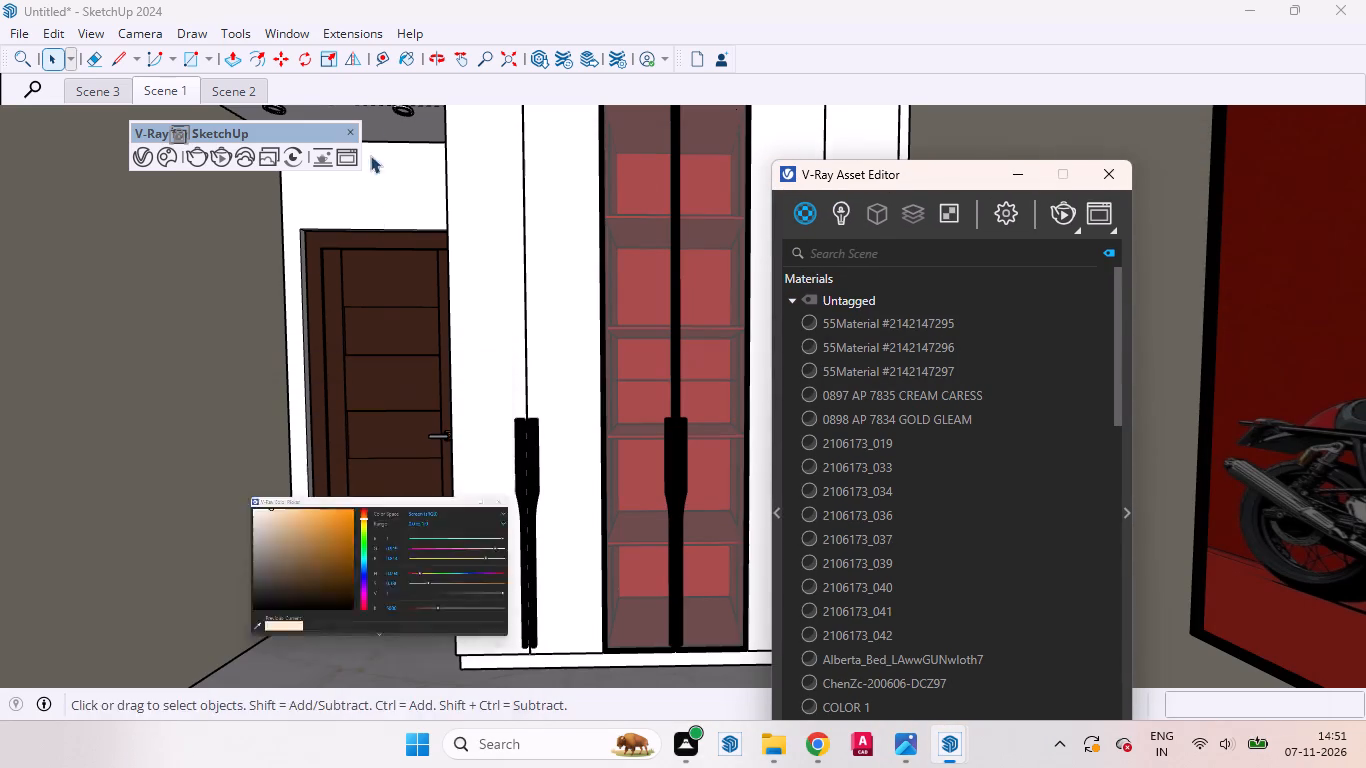
Show the Default Tray.
left_click(295, 26)
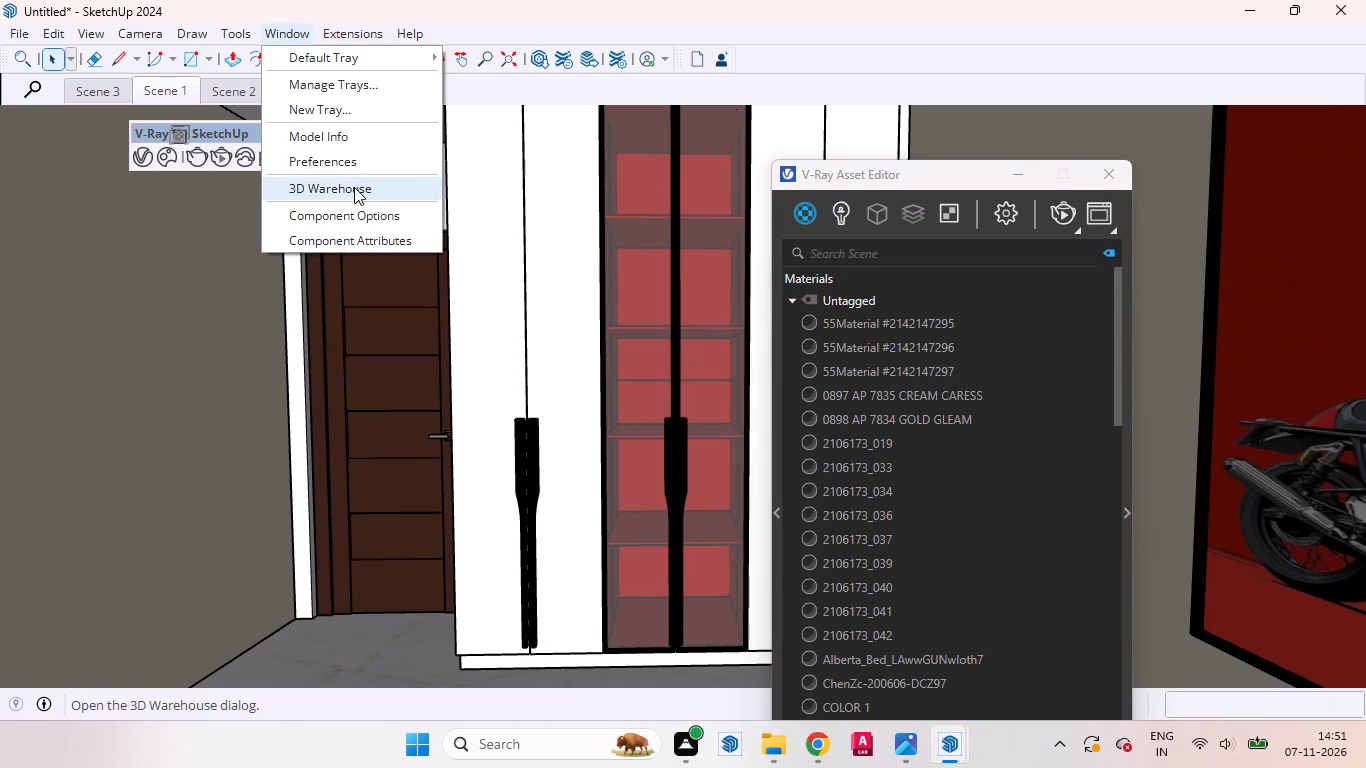
left_click(499, 61)
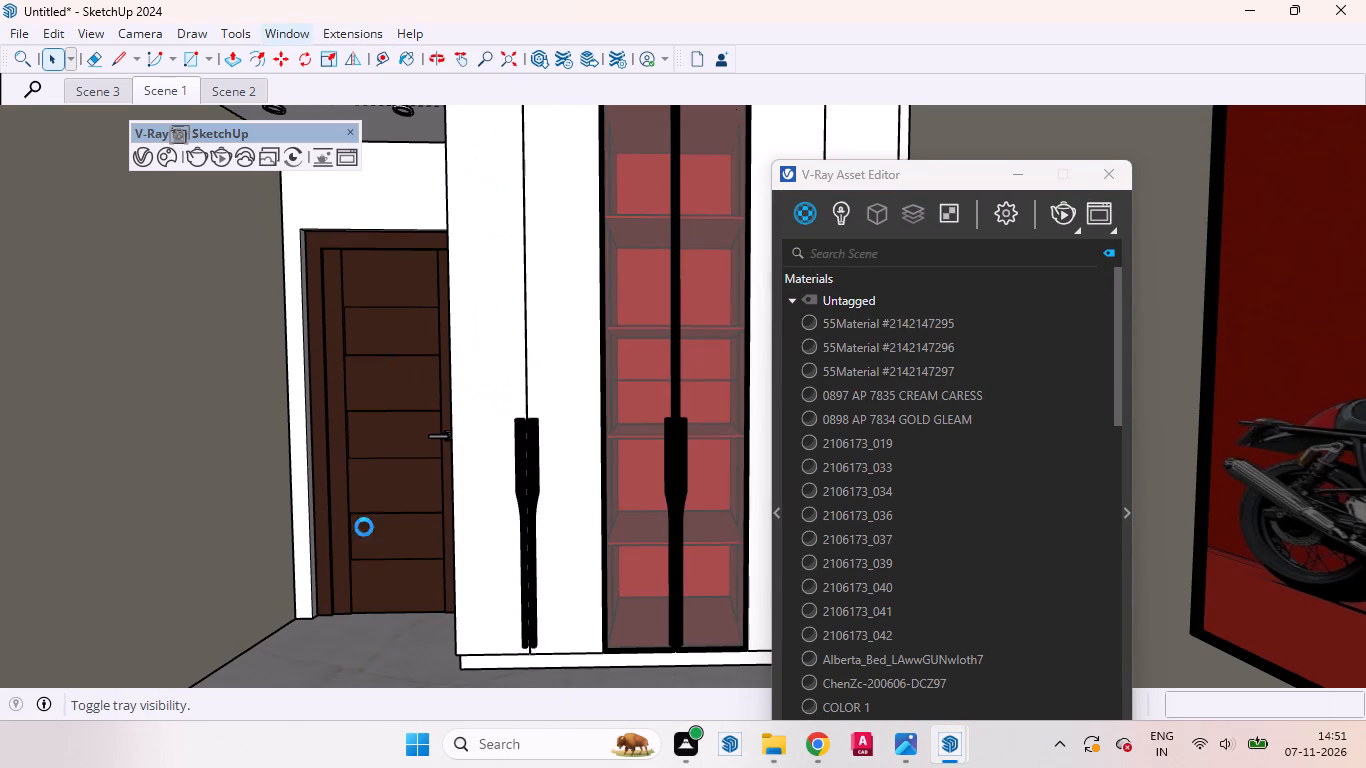
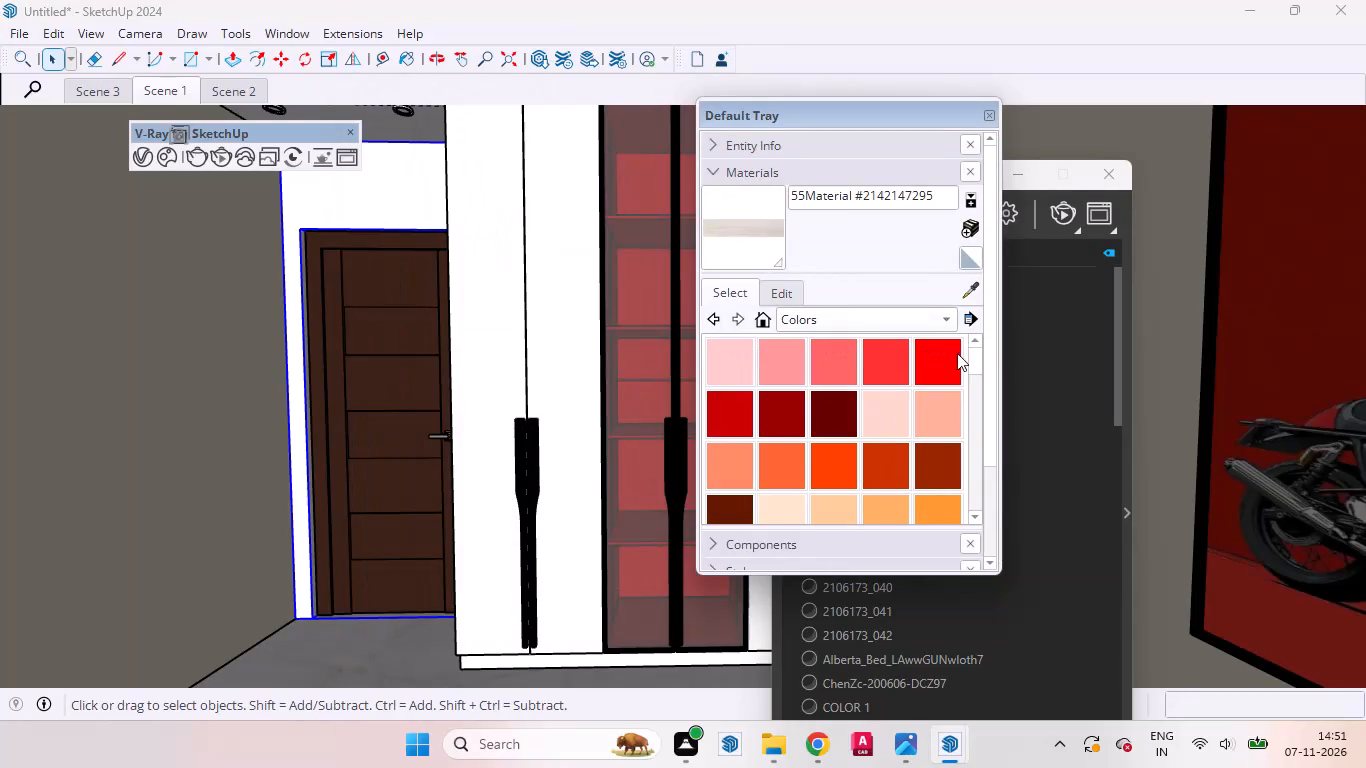
Start a new material and choose the SAGA GREEN image from the Downloads folder as its texture.
left_click_drag(859, 119, 985, 123)
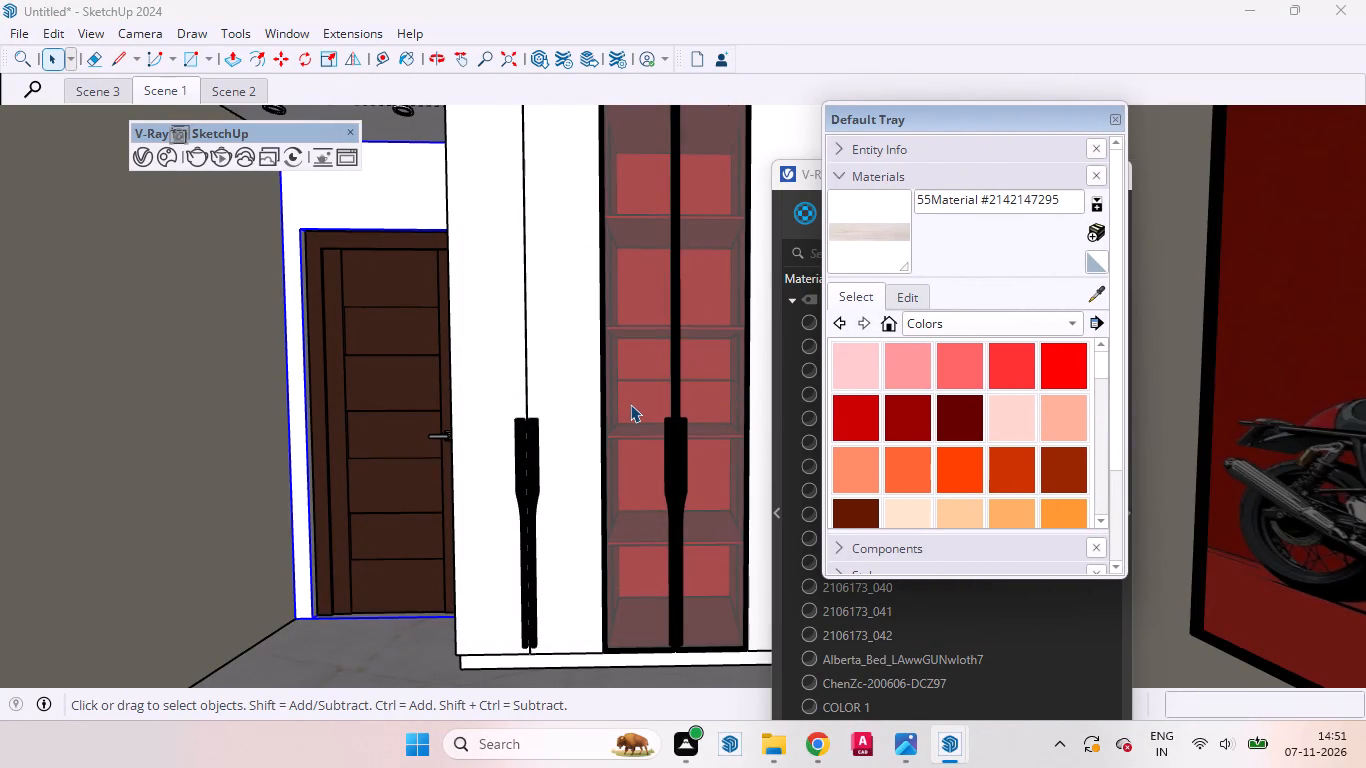
left_click(1097, 231)
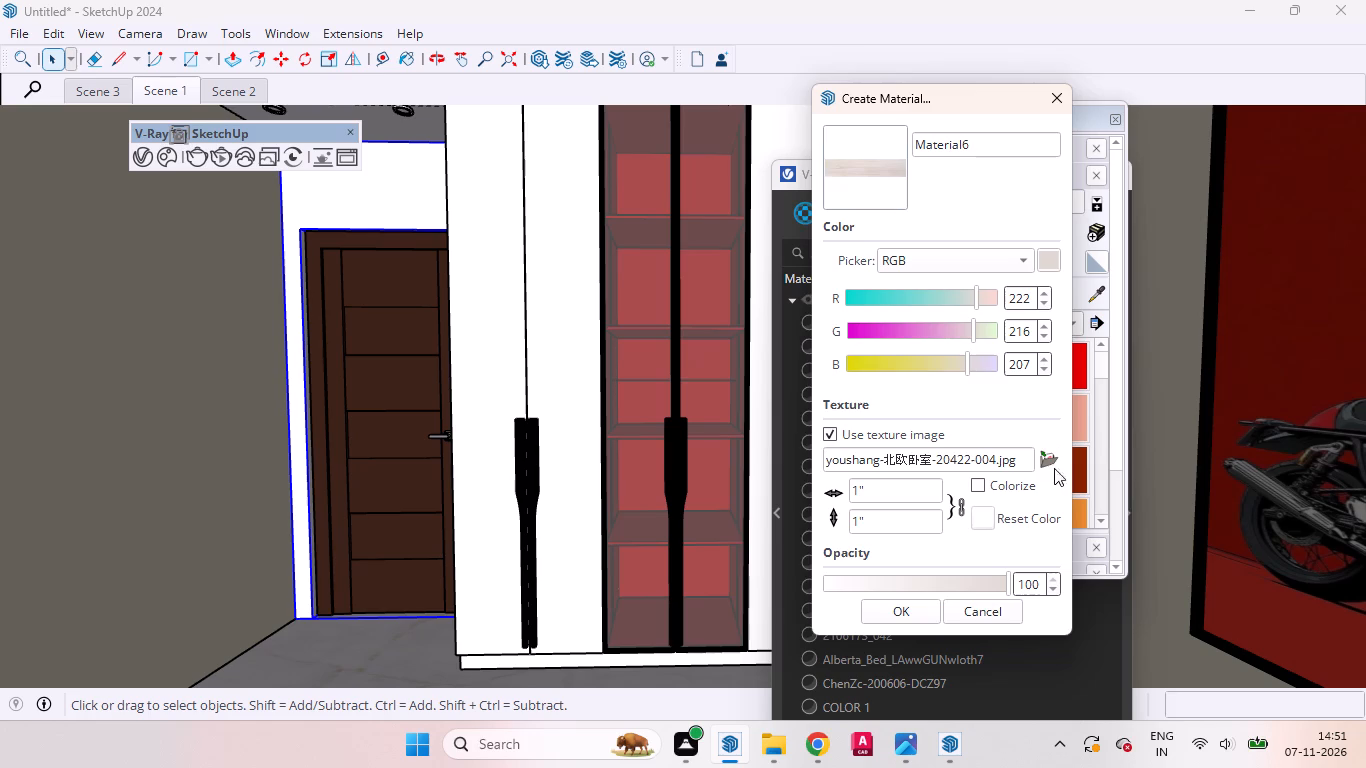
left_click(1044, 458)
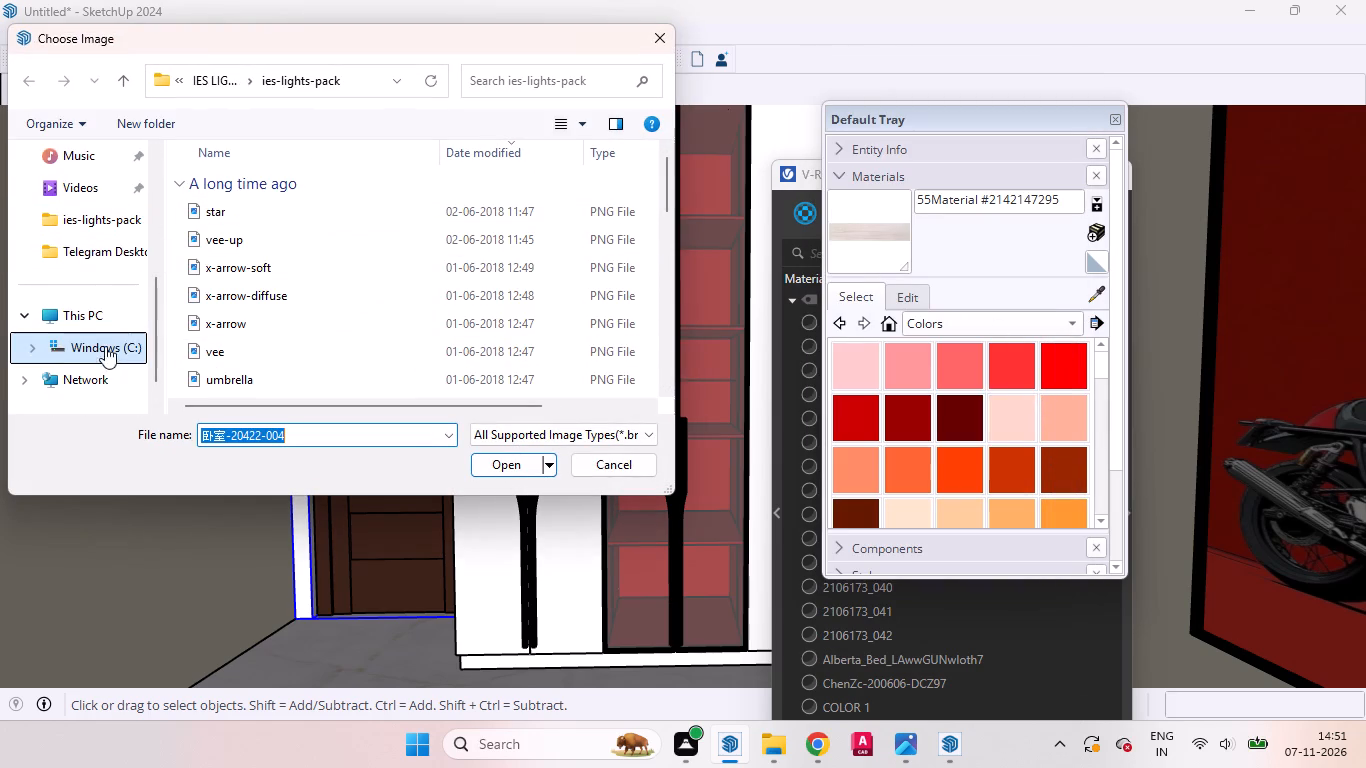
scroll(125, 316, "down", 1)
scroll(122, 231, "up", 3)
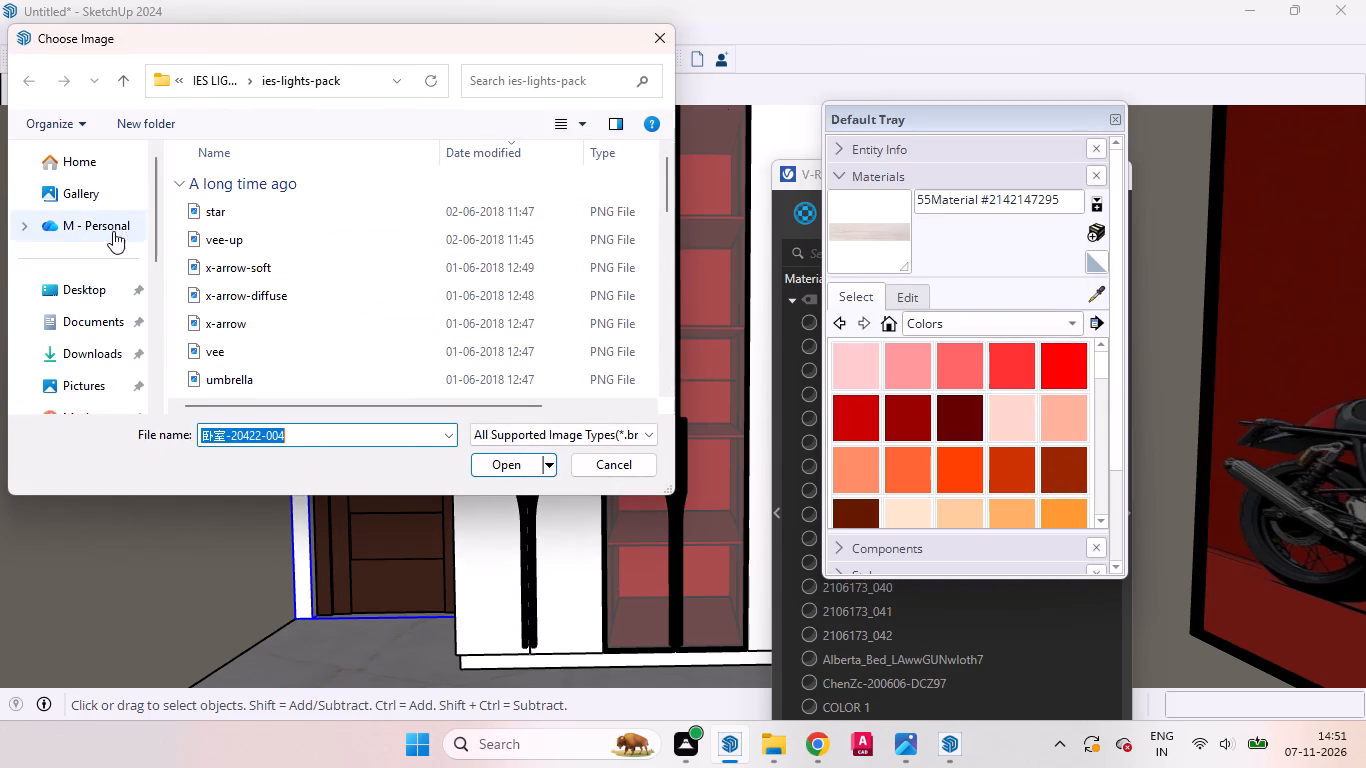
scroll(77, 195, "up", 3)
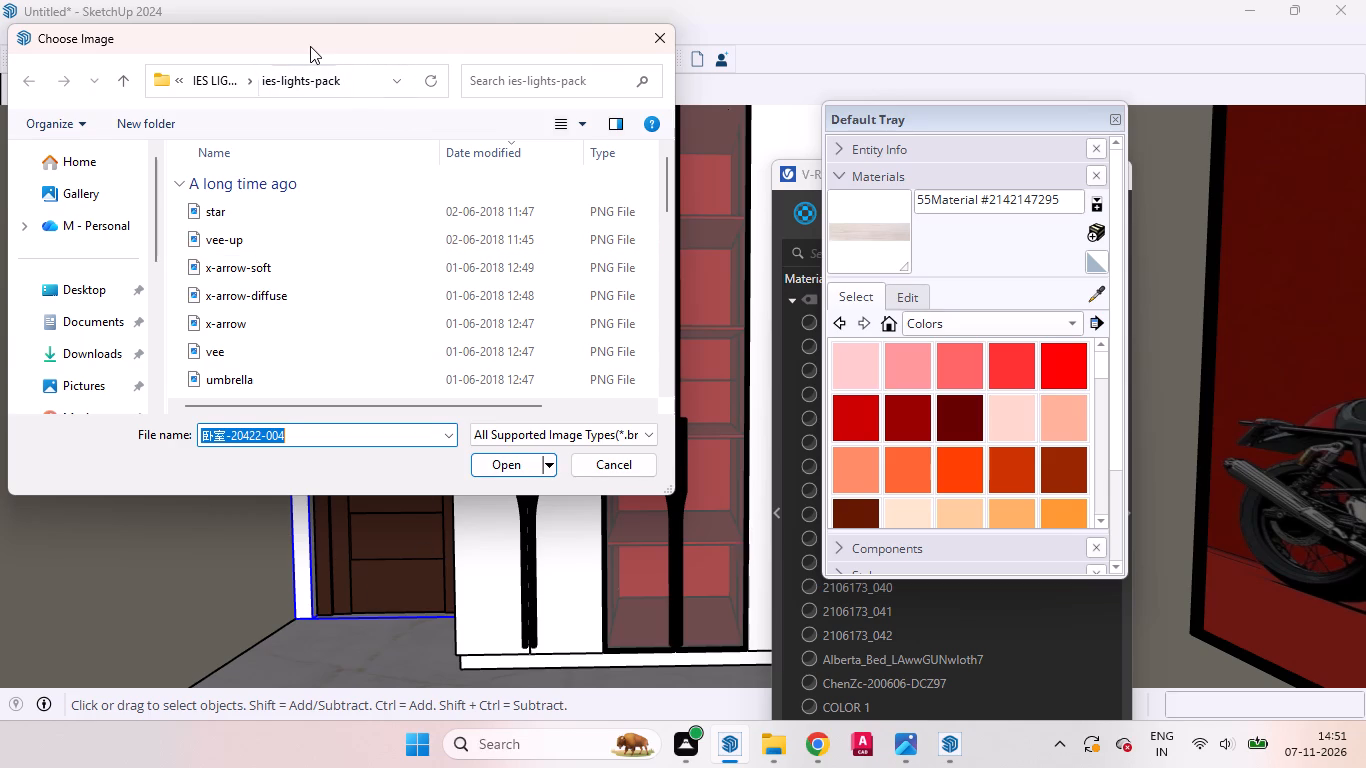
left_click_drag(310, 46, 401, 45)
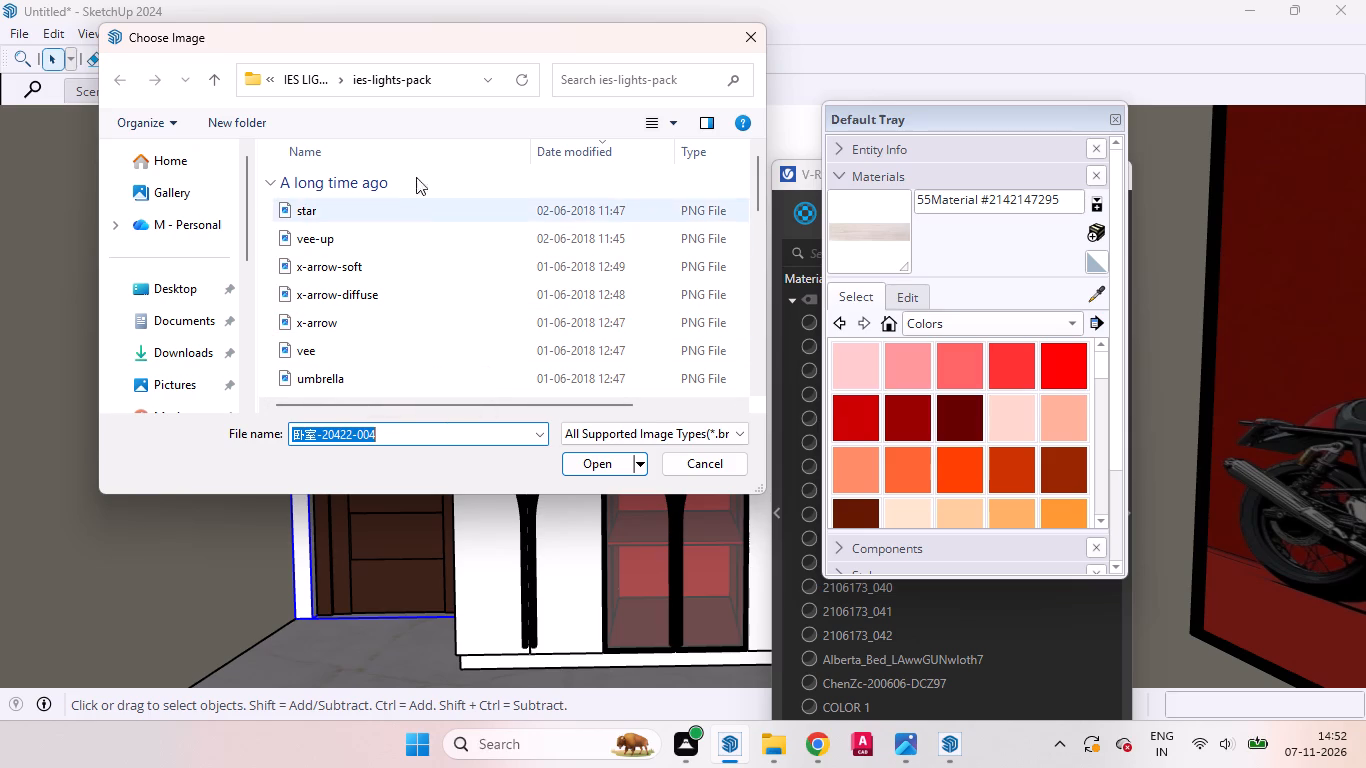
left_click(172, 356)
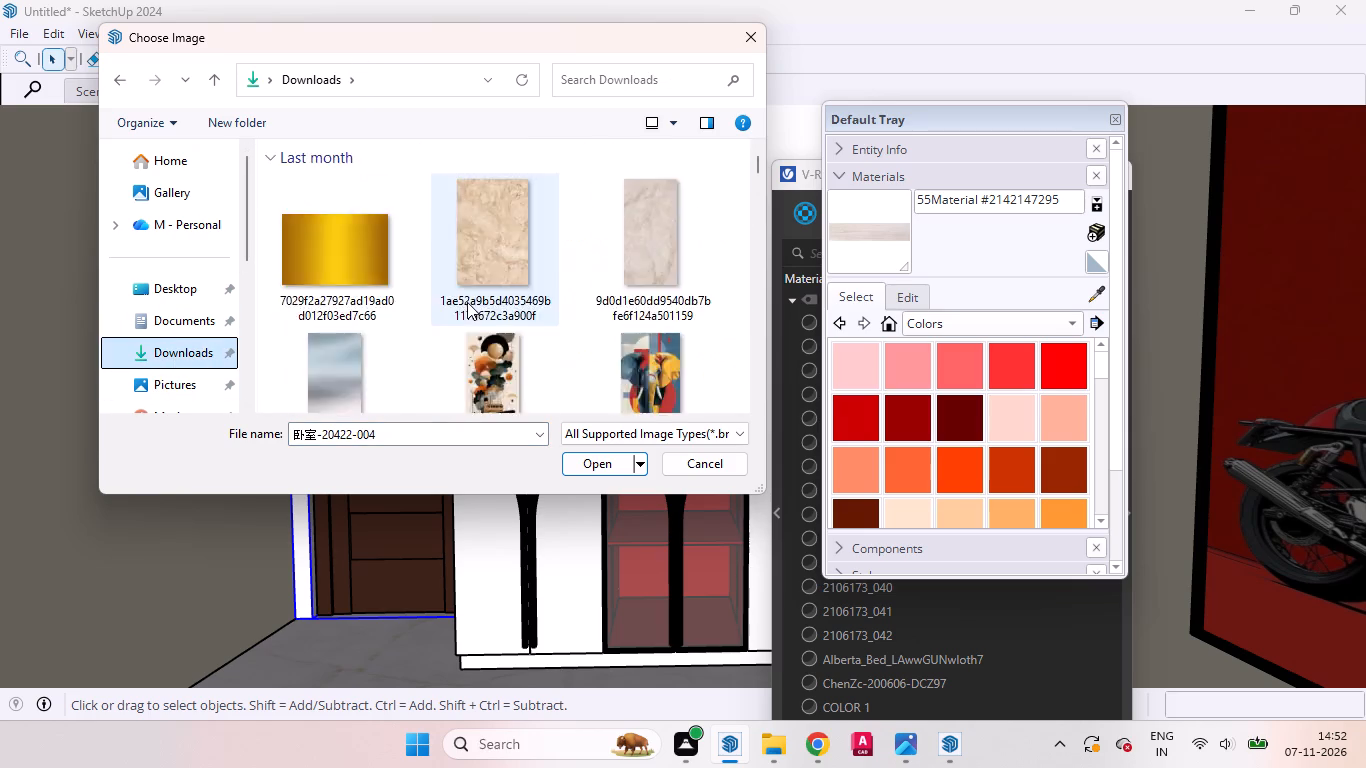
scroll(459, 285, "down", 20)
scroll(459, 287, "up", 1)
scroll(459, 287, "down", 3)
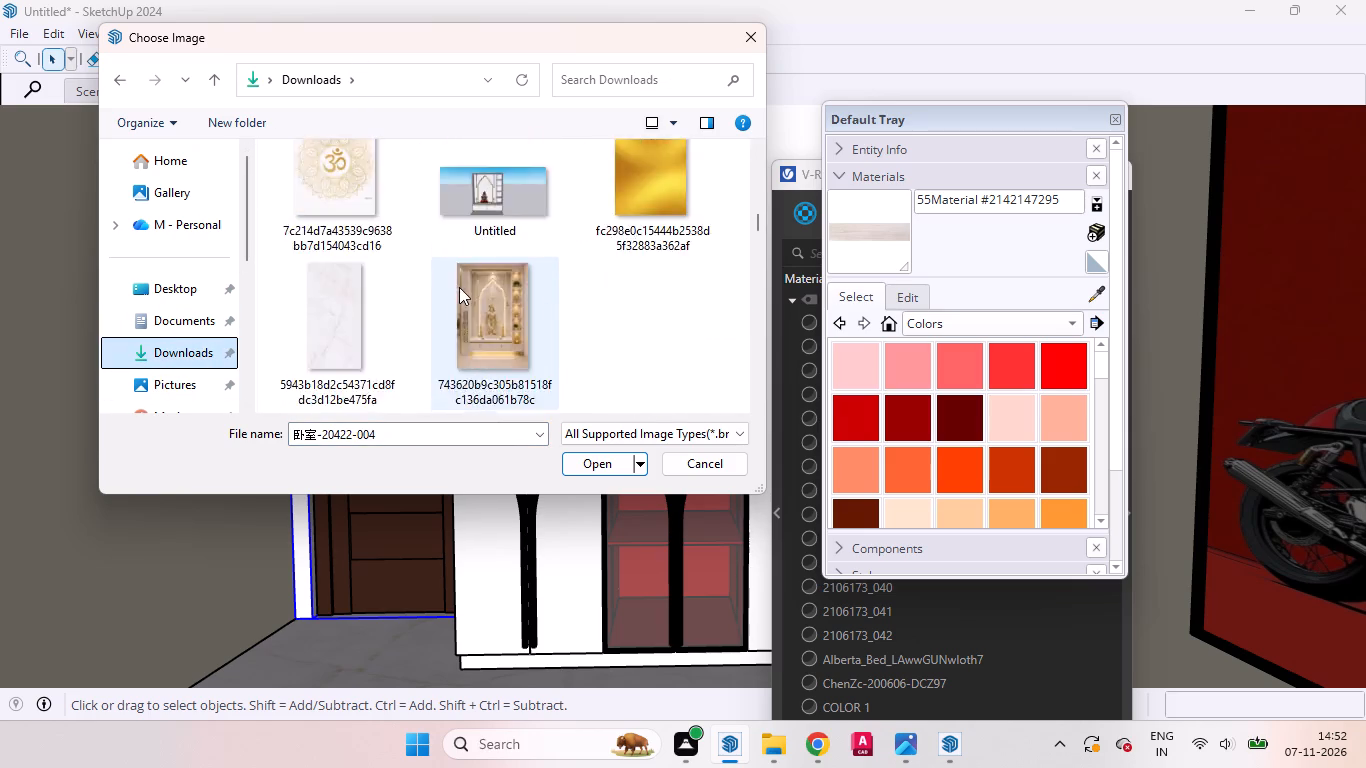
scroll(459, 287, "down", 3)
scroll(459, 287, "up", 1)
scroll(459, 287, "down", 20)
scroll(459, 287, "down", 7)
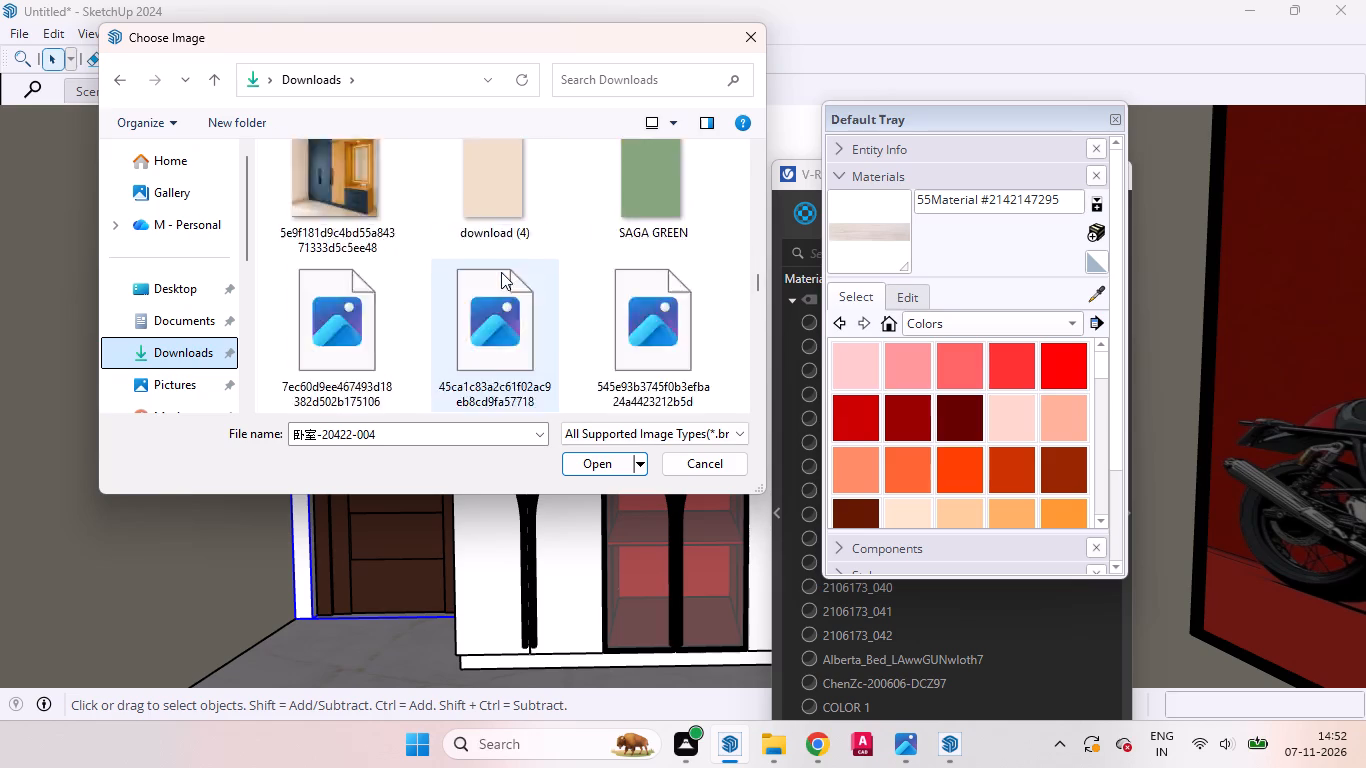
scroll(501, 272, "down", 6)
scroll(540, 274, "up", 7)
scroll(593, 252, "down", 5)
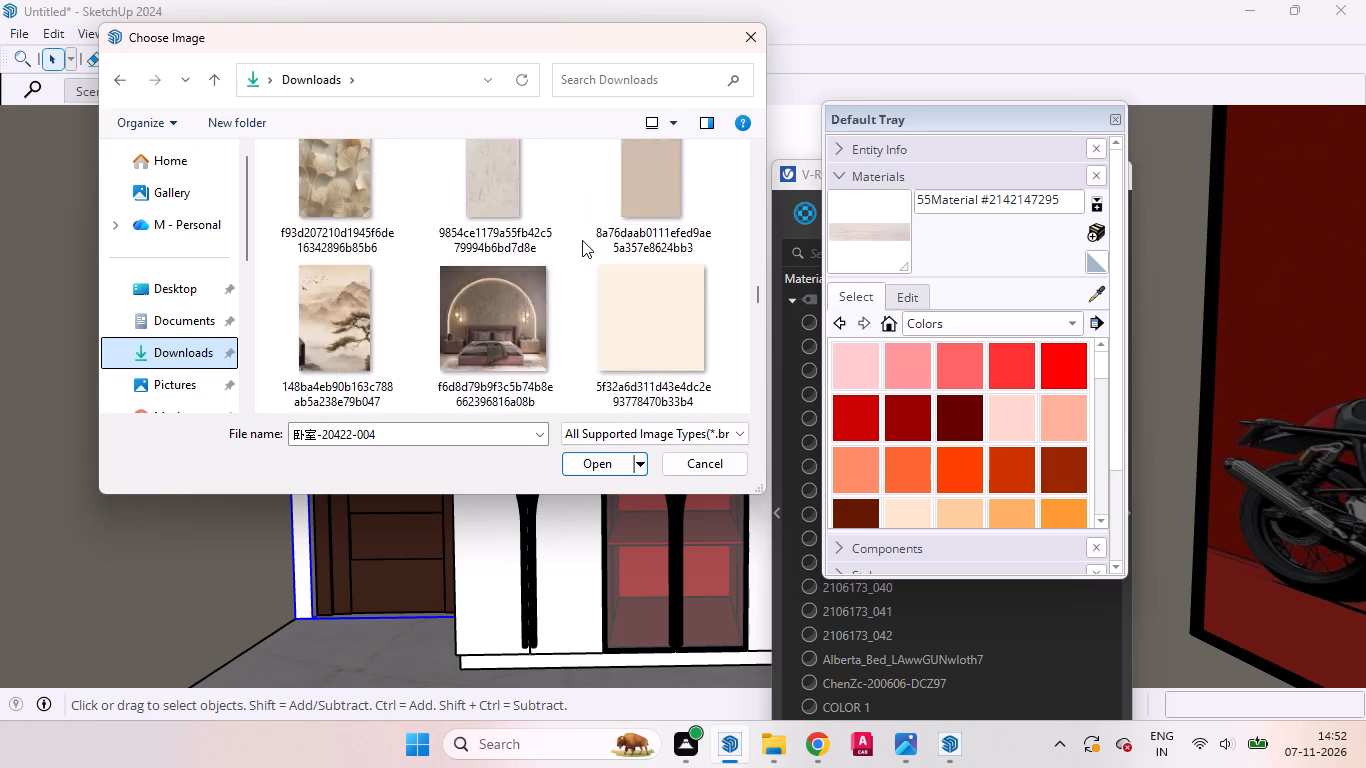
scroll(582, 240, "down", 2)
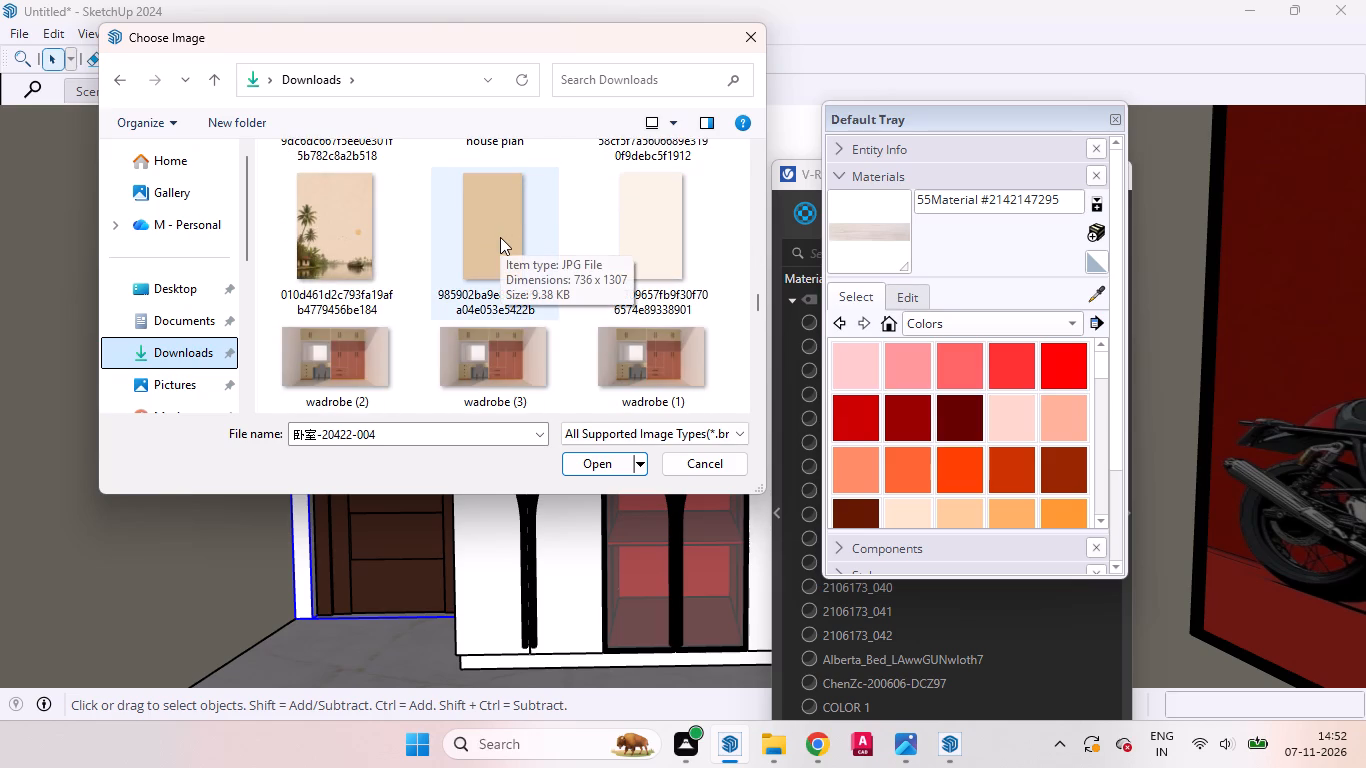
scroll(606, 233, "up", 3)
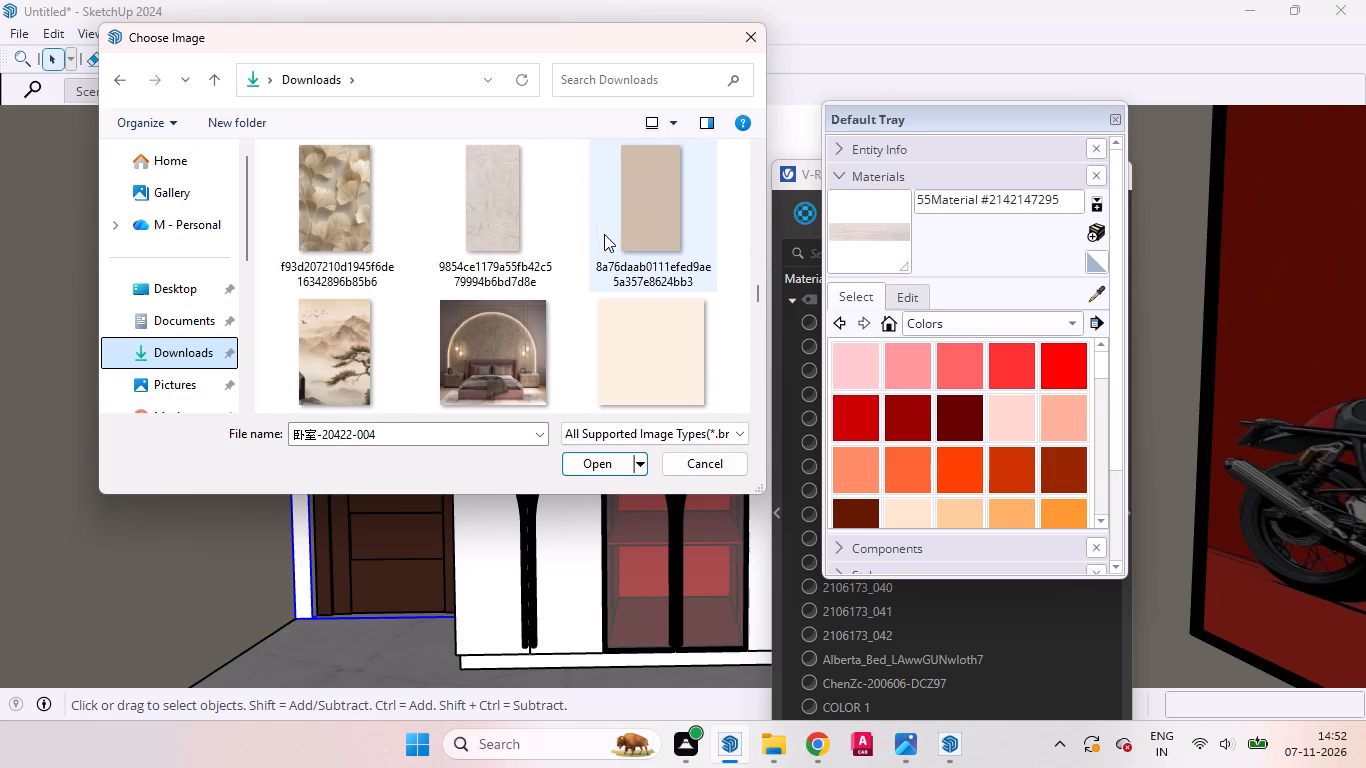
scroll(614, 302, "up", 1)
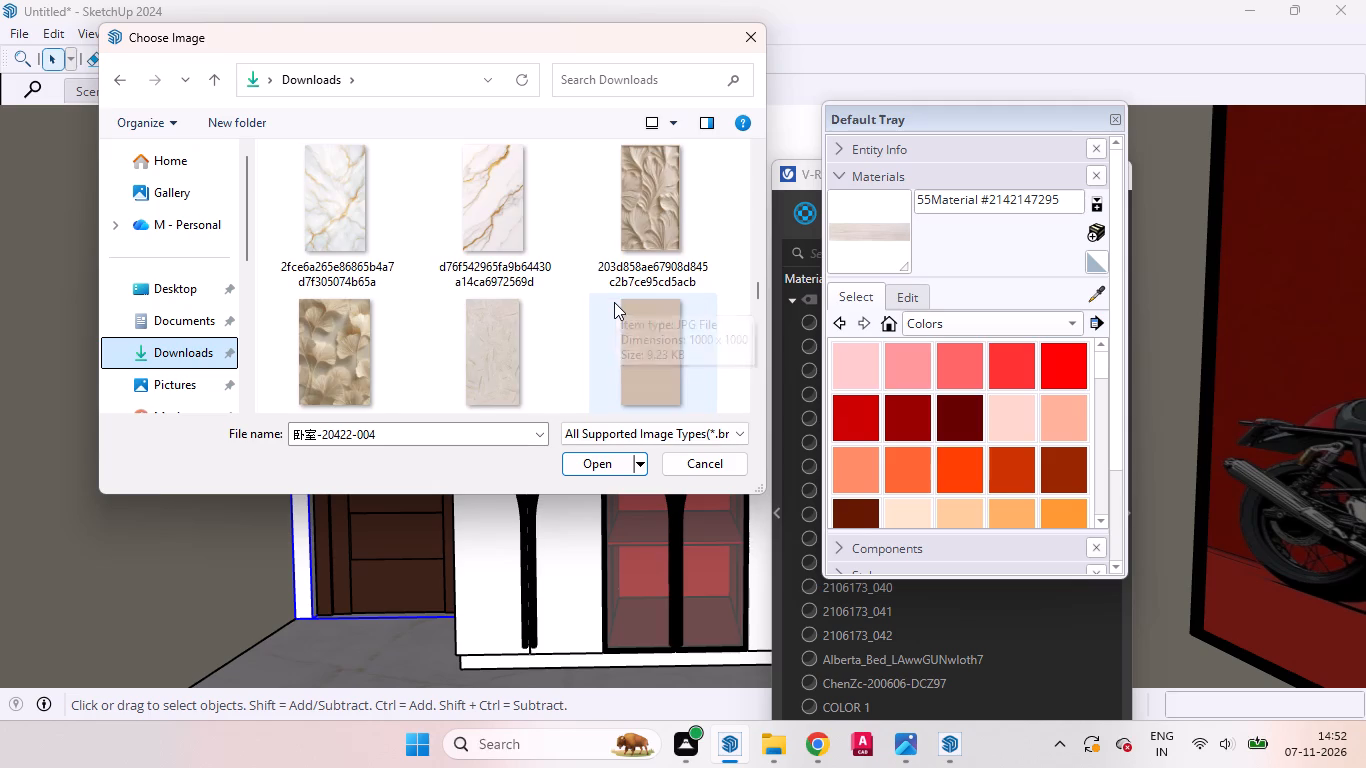
scroll(614, 303, "down", 4)
scroll(614, 303, "up", 1)
scroll(614, 303, "down", 1)
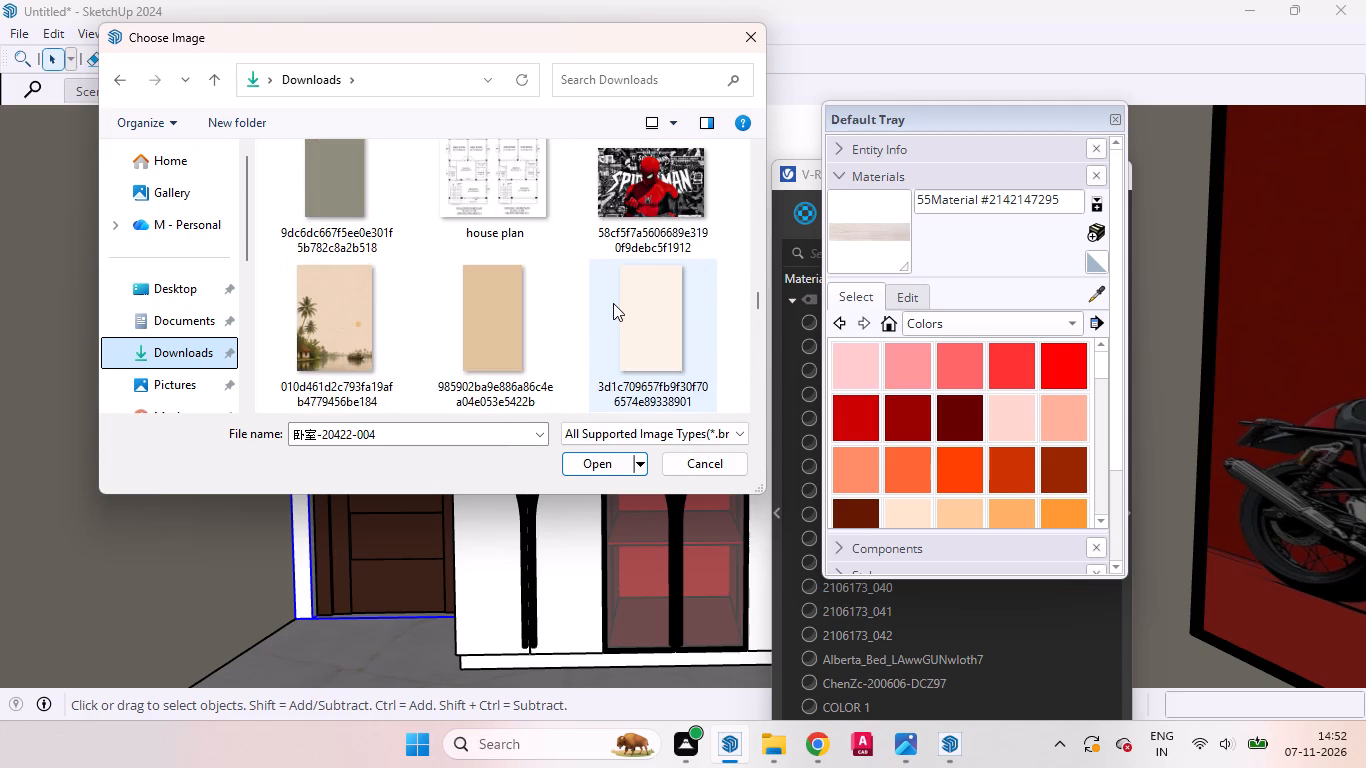
scroll(611, 302, "up", 8)
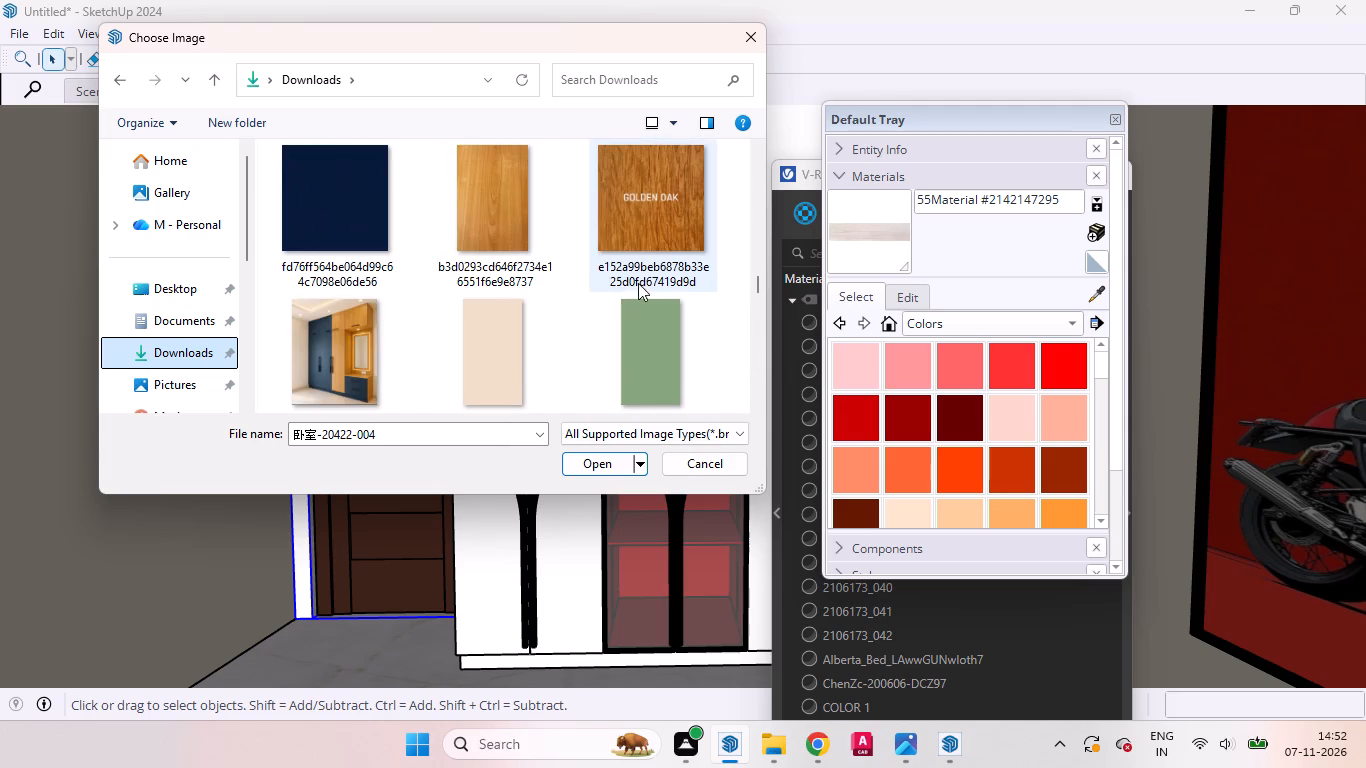
left_click(641, 330)
left_click(605, 459)
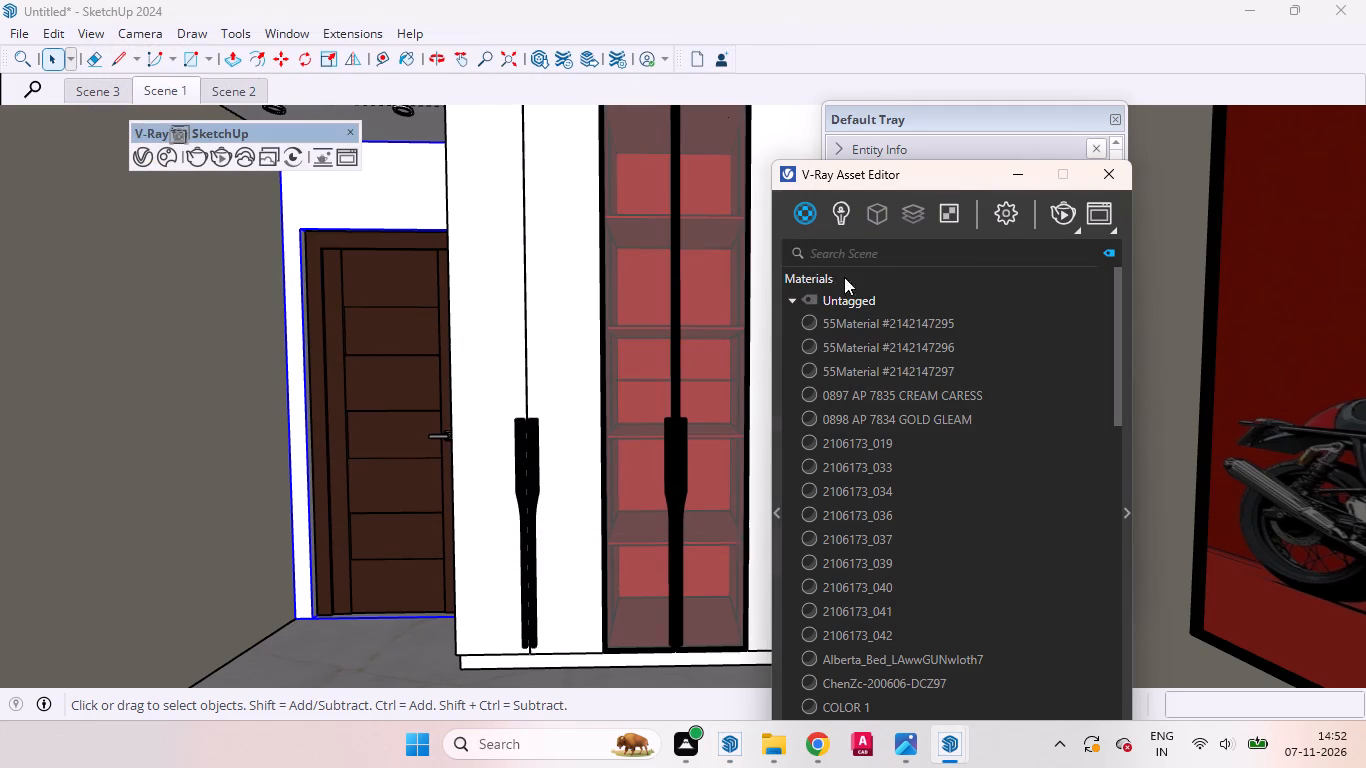
Bring the Create Material window back into view and create the SAGA GREEN material.
left_click_drag(960, 178, 414, 213)
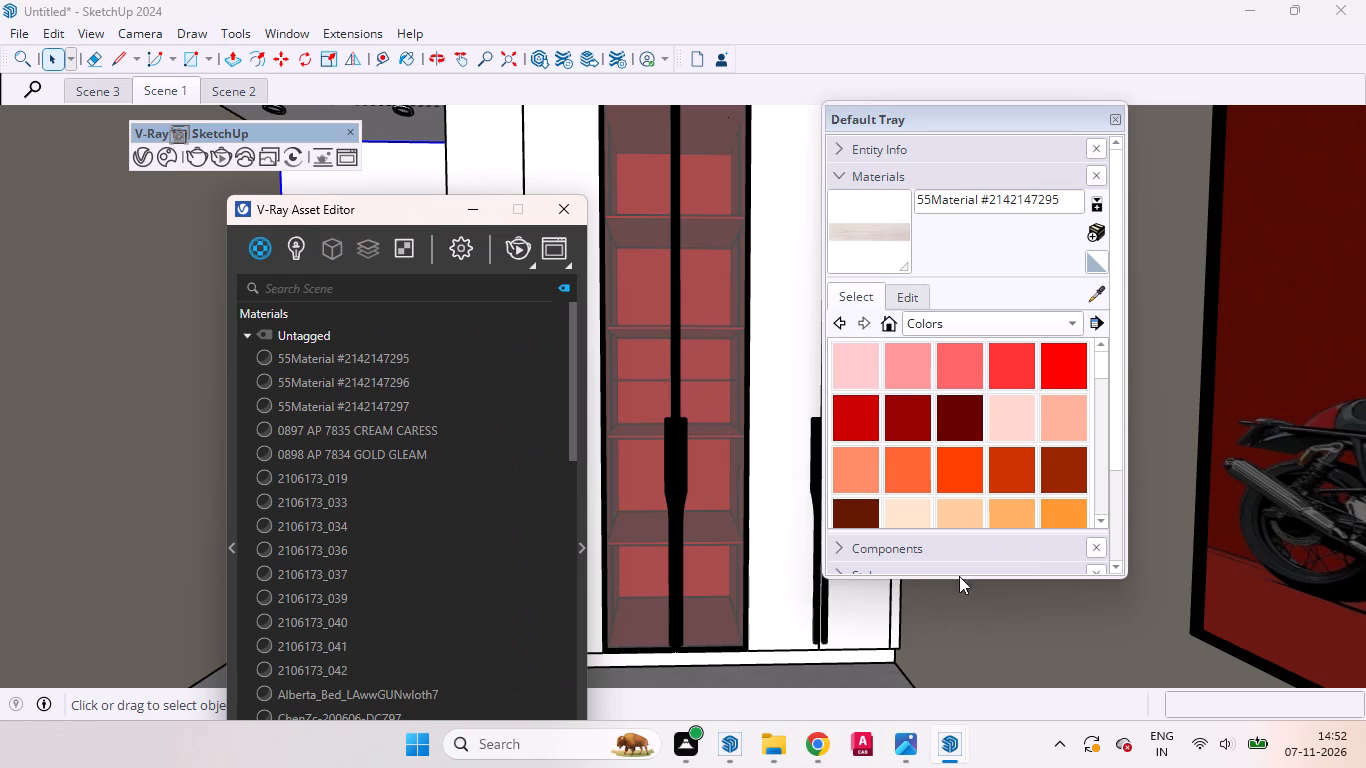
left_click(953, 738)
left_click(969, 646)
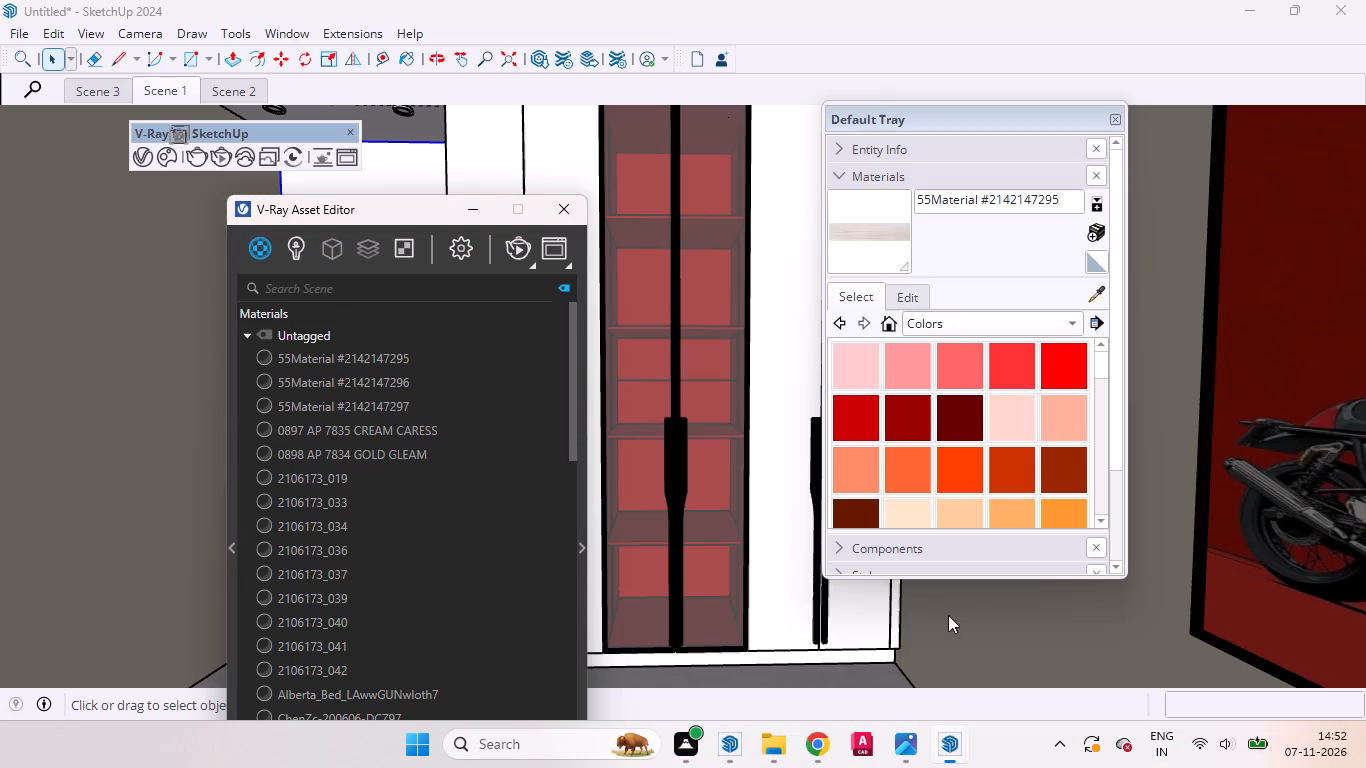
left_click(937, 754)
left_click(959, 747)
left_click(829, 642)
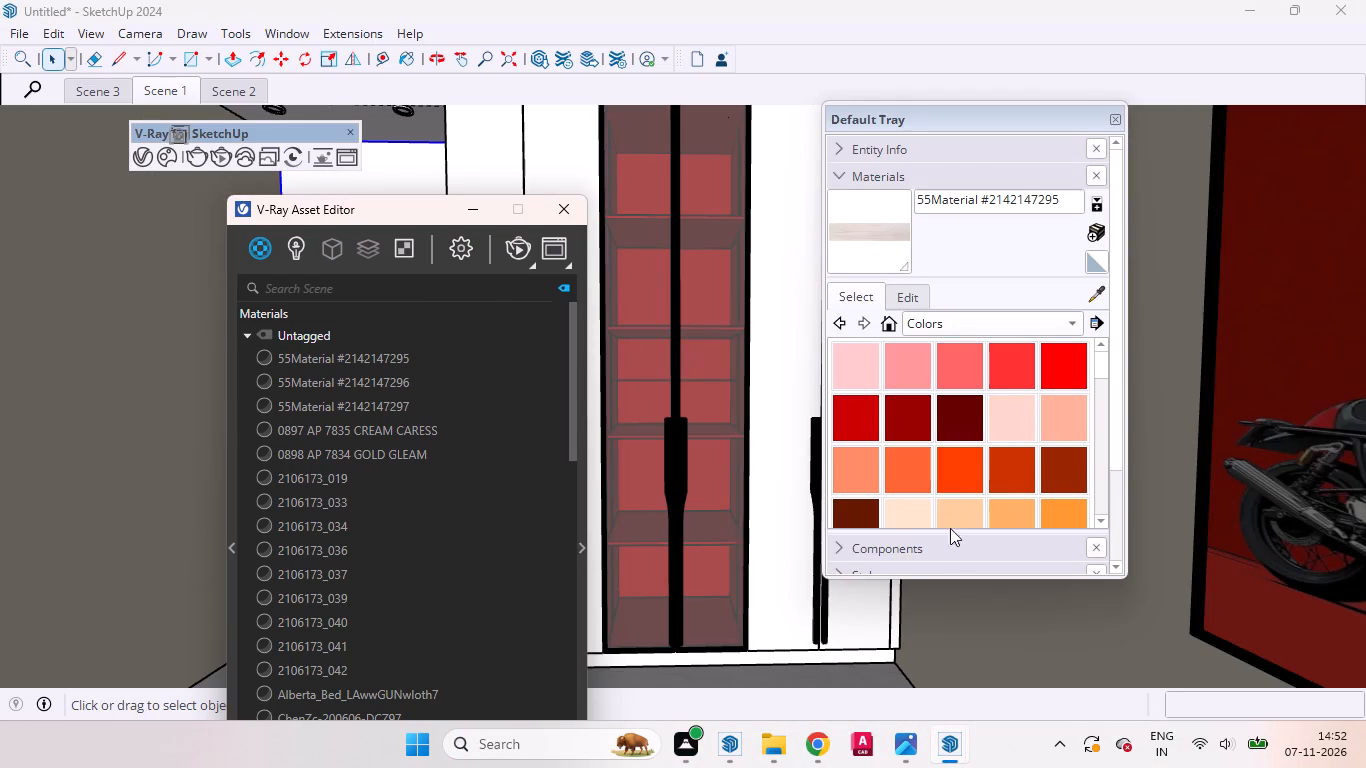
left_click(476, 198)
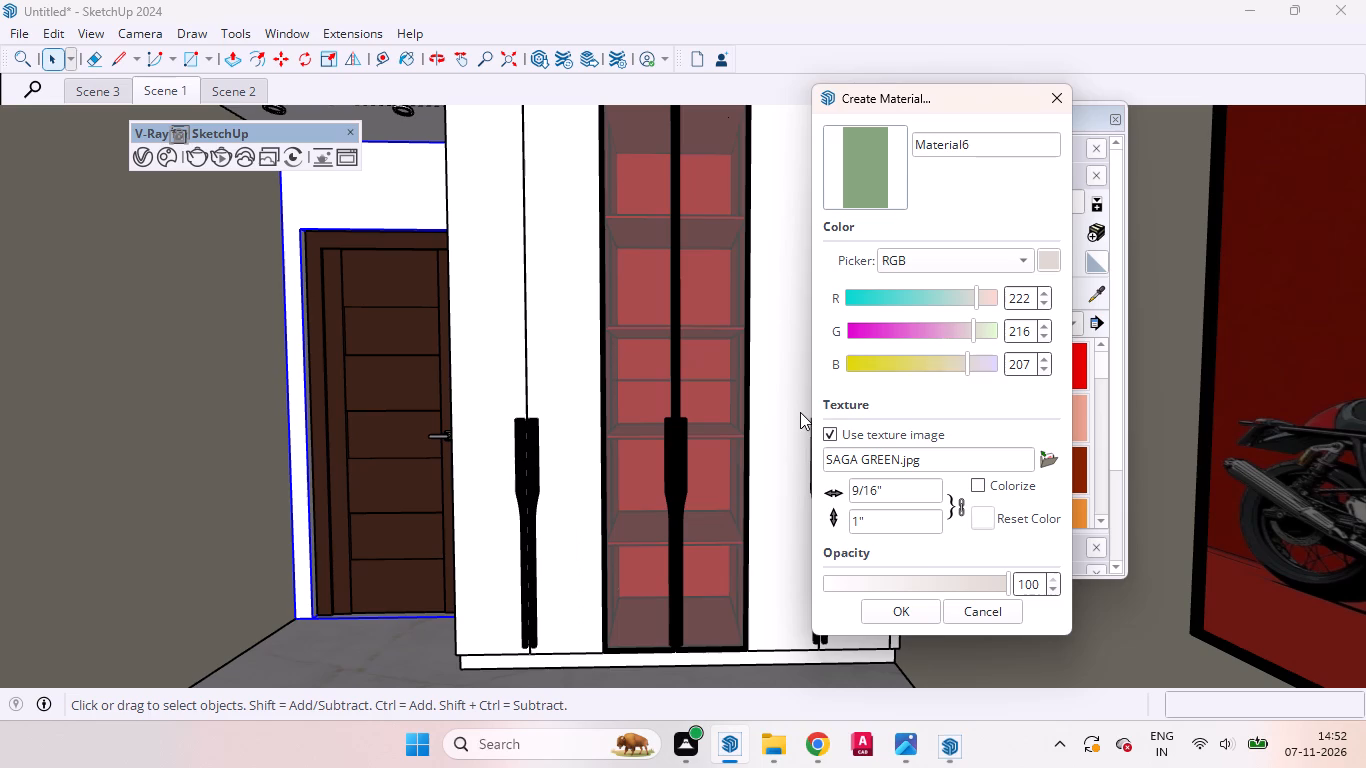
left_click(912, 610)
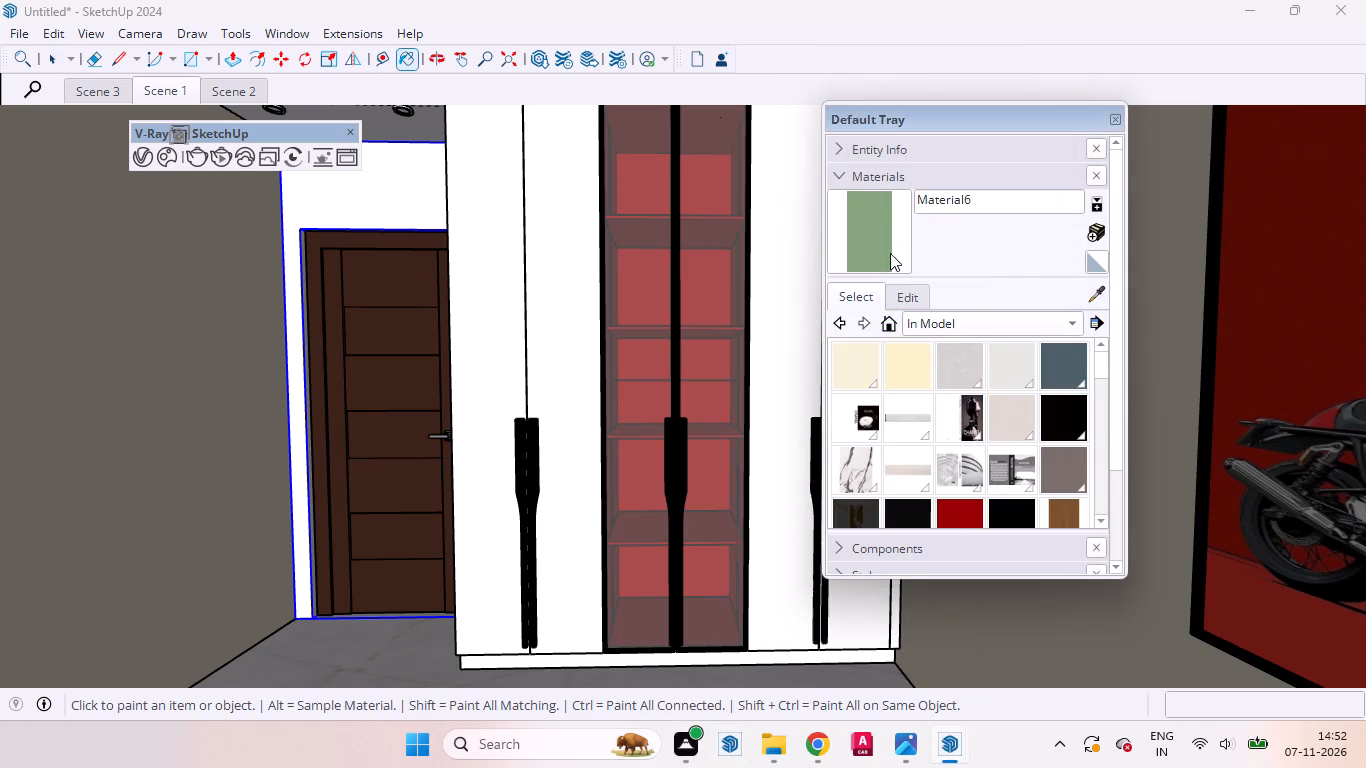
Paint the white wardrobe shutters and plinth with the SAGA GREEN material, and move the tray clear of the wardrobe.
left_click(890, 249)
left_click(574, 282)
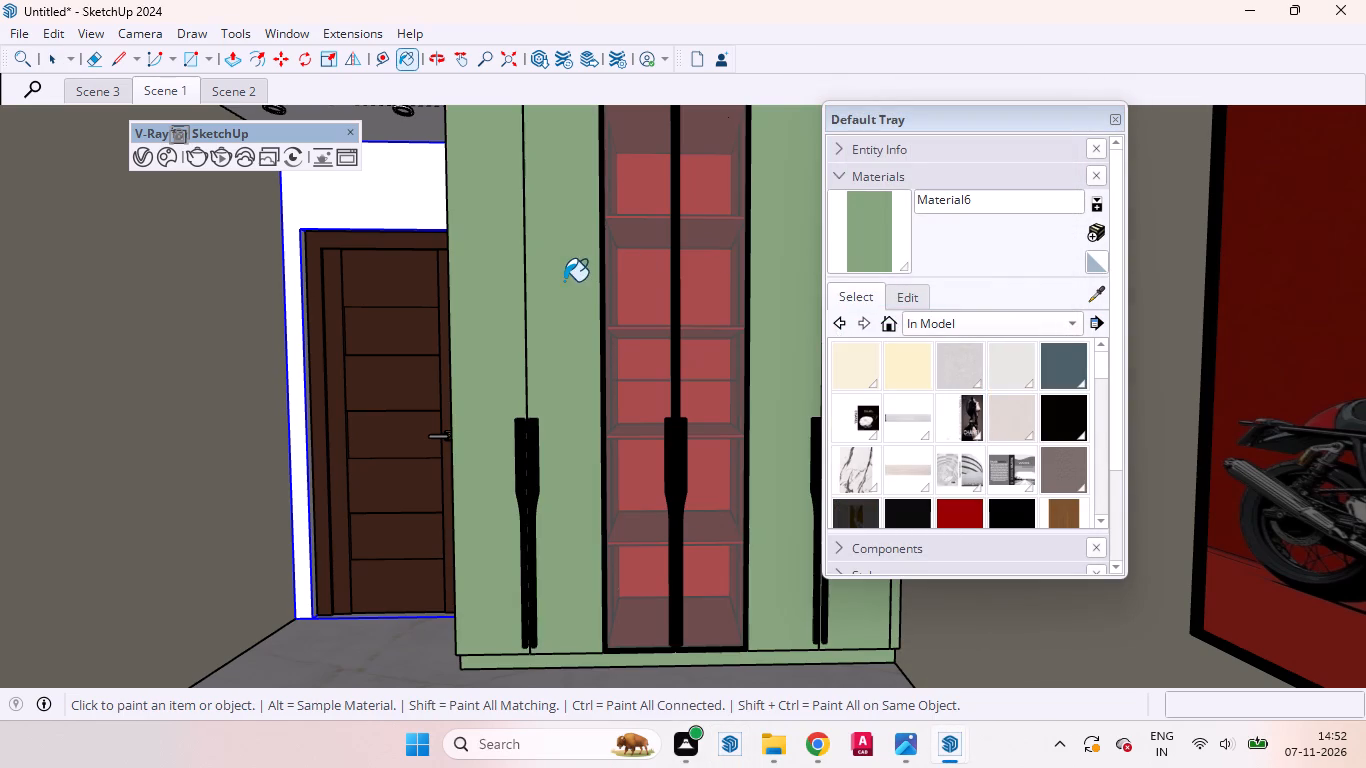
key("space")
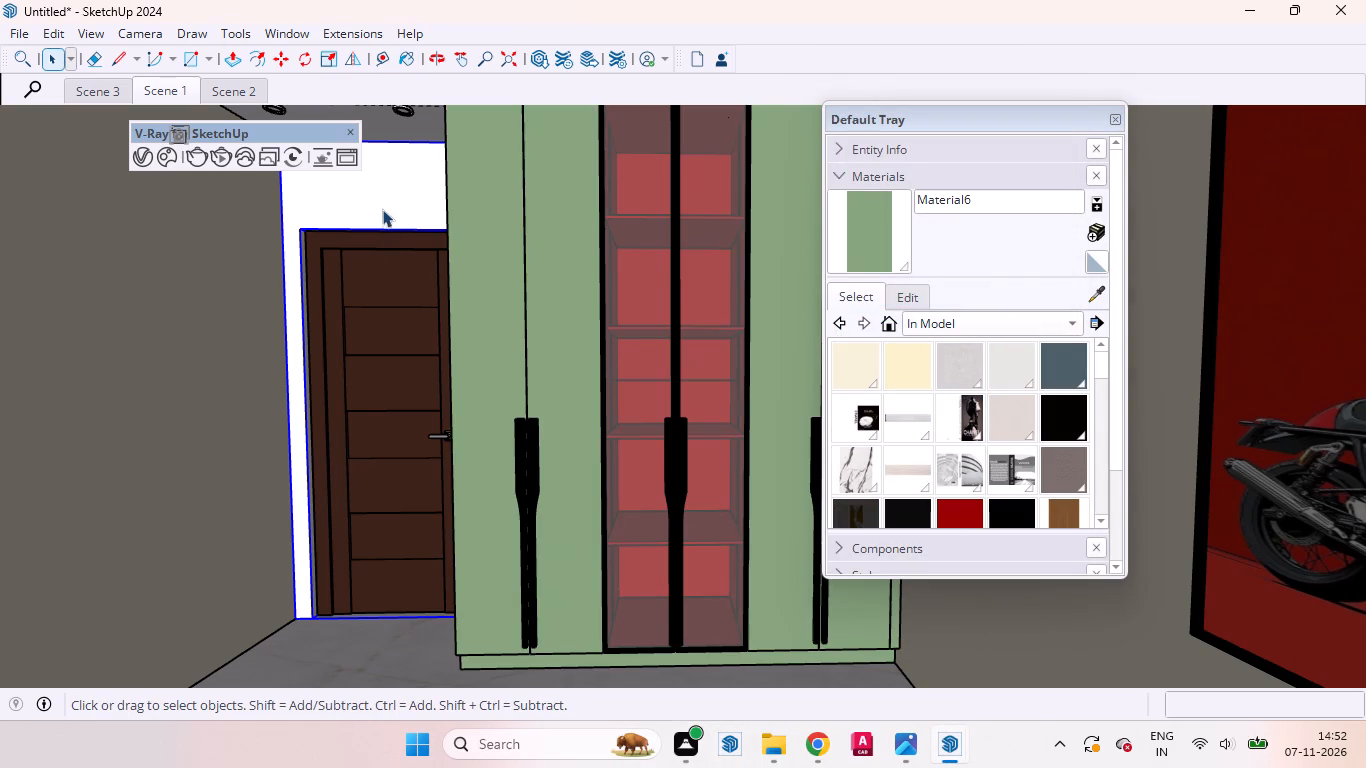
left_click(382, 205)
left_click_drag(898, 118, 902, 118)
left_click_drag(902, 118, 974, 128)
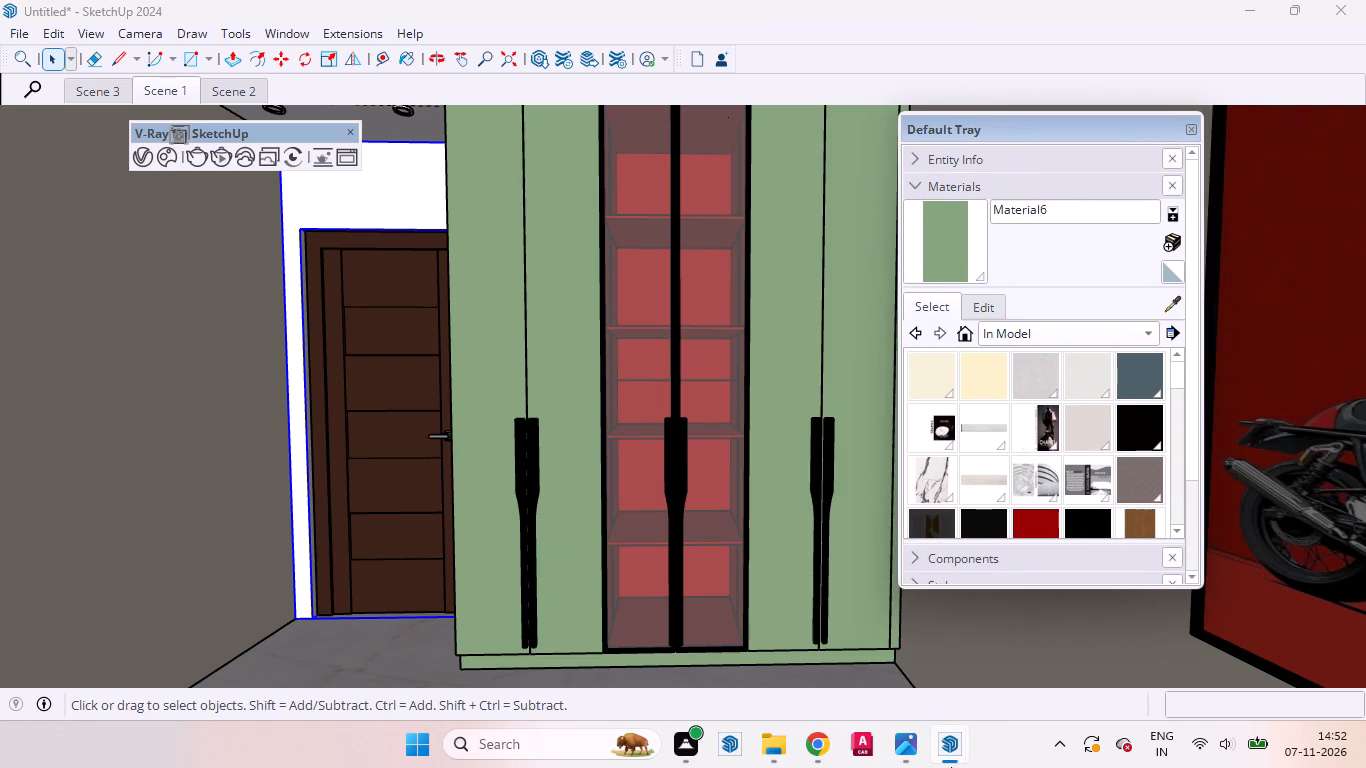
Raise Material6's V-Ray reflection colour from black to a mid grey, then collapse its settings and clear the editor off the door.
left_click(961, 653)
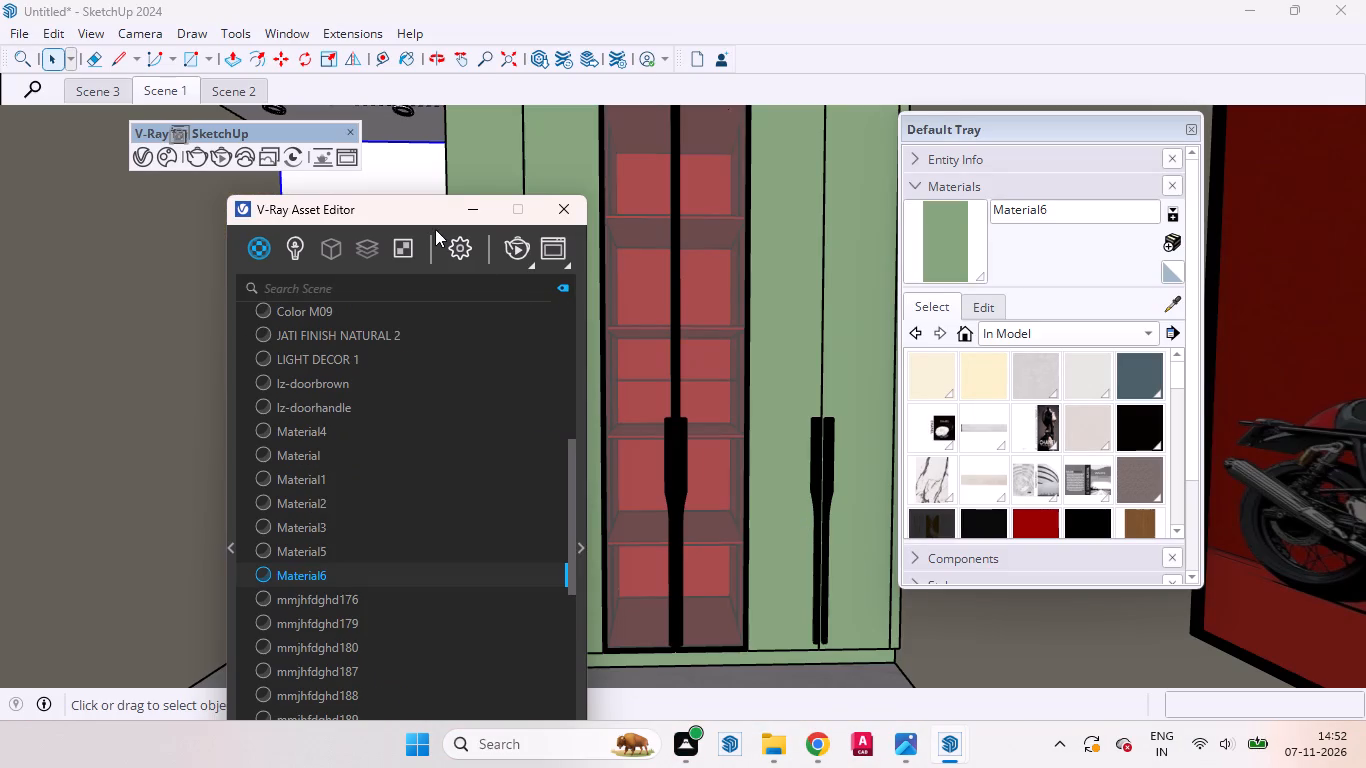
left_click(584, 547)
left_click_drag(667, 209, 534, 141)
left_click(653, 452)
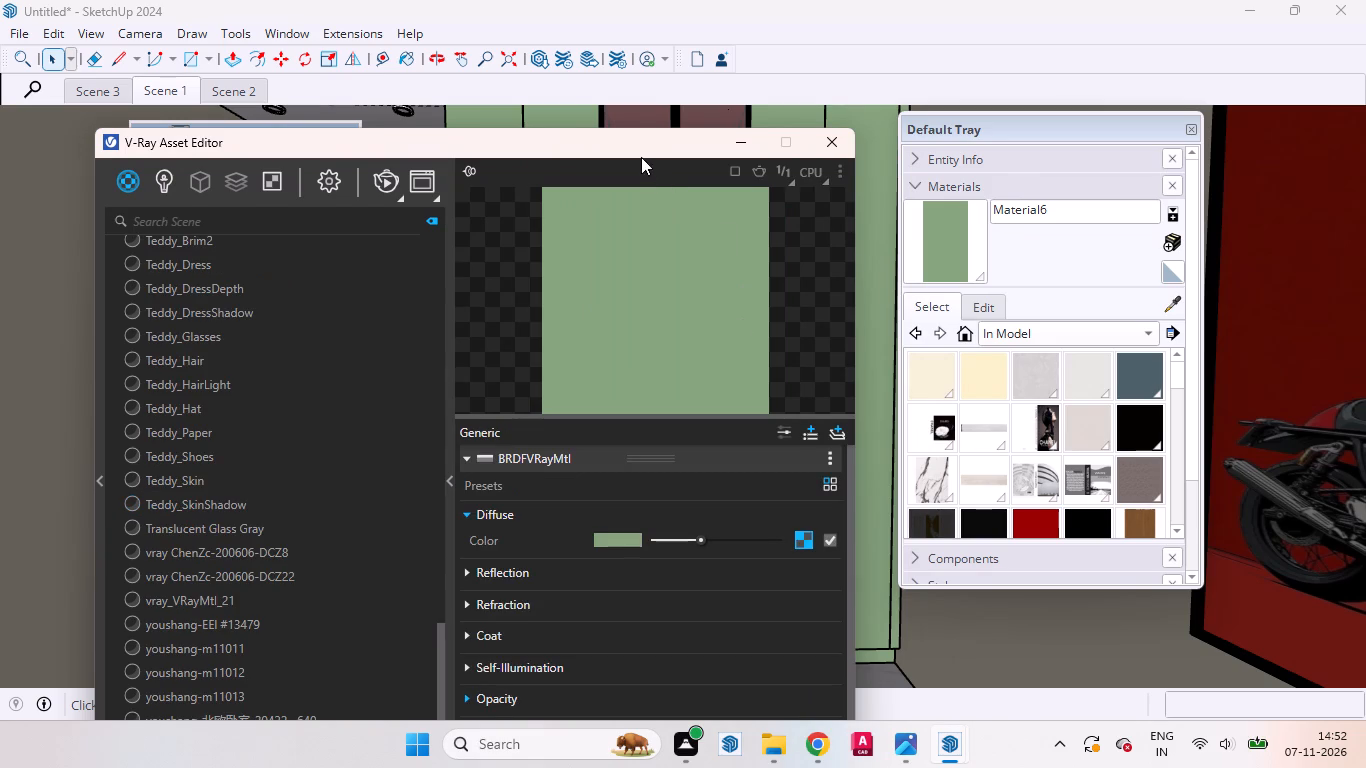
left_click_drag(635, 132, 634, 83)
left_click(574, 531)
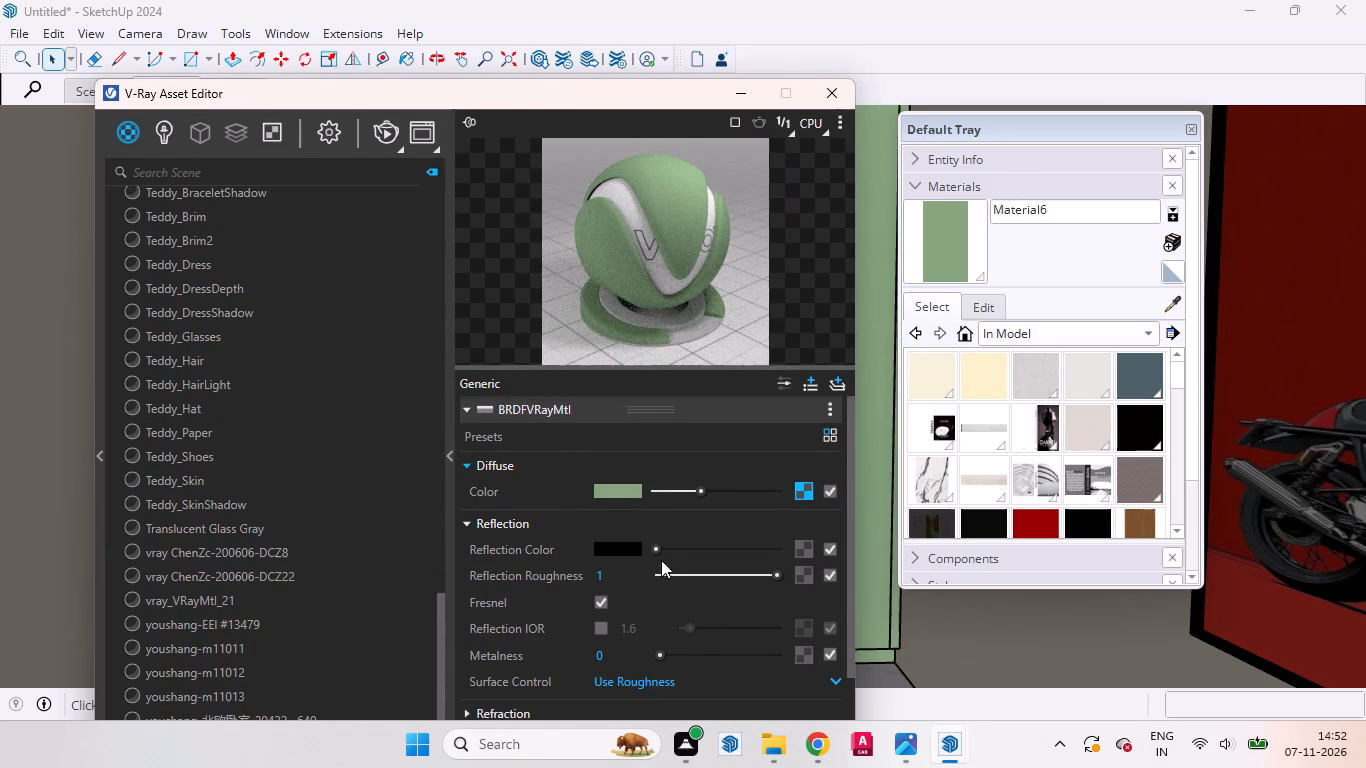
left_click_drag(654, 551, 702, 561)
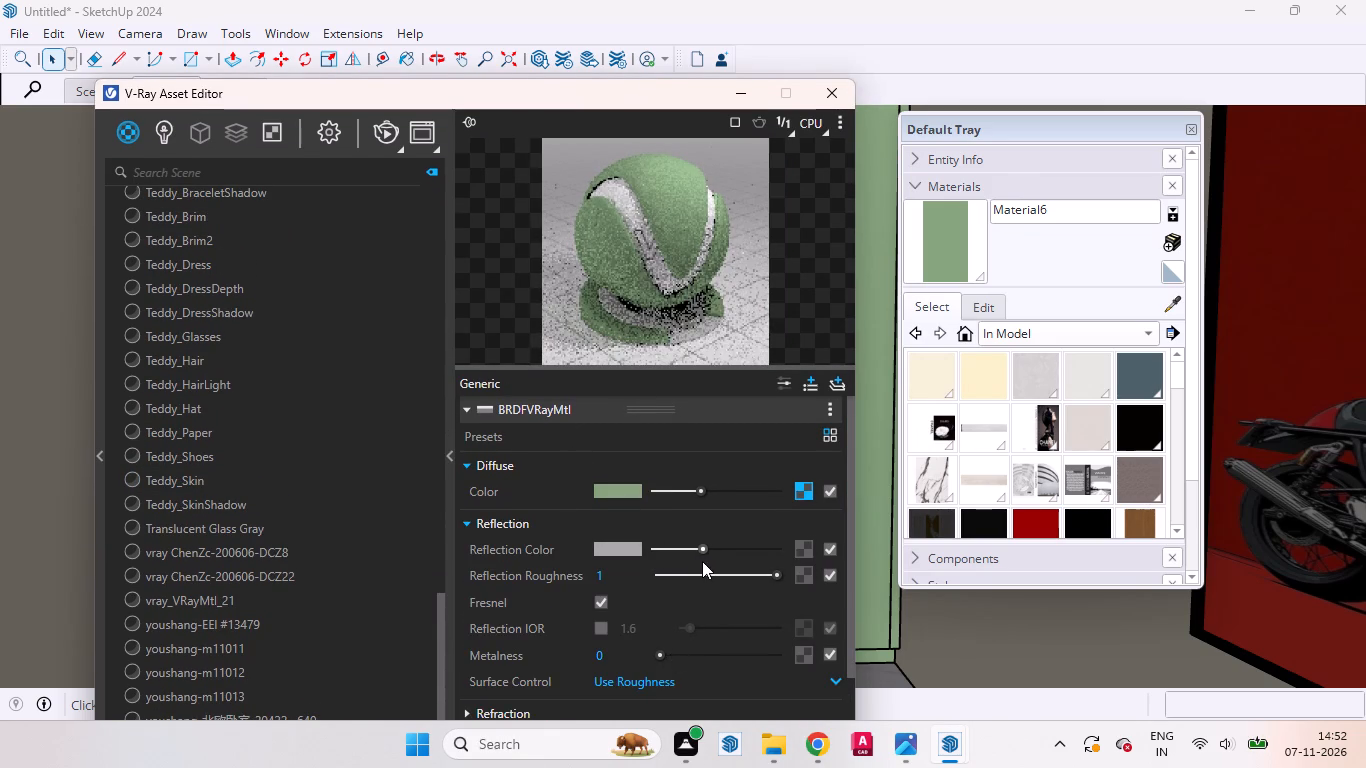
left_click_drag(702, 561, 700, 561)
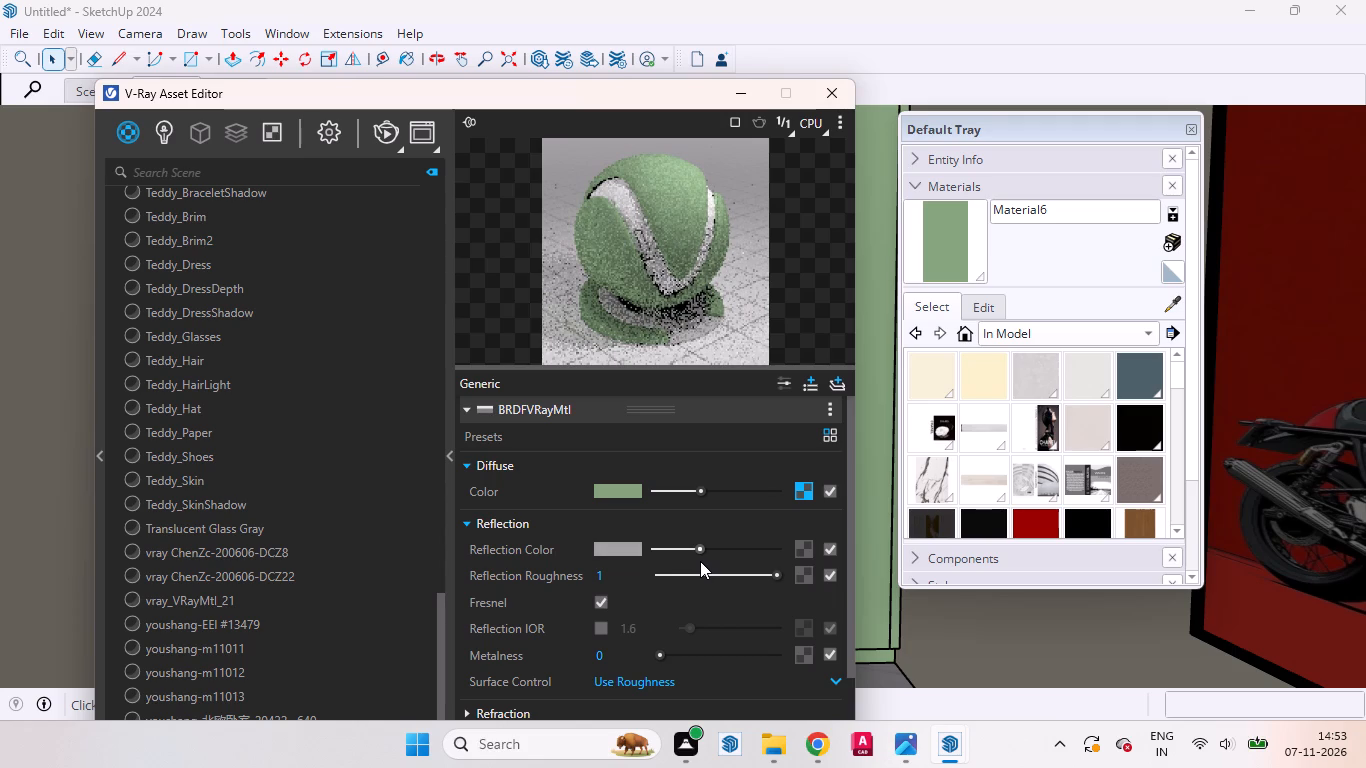
left_click_drag(700, 561, 703, 561)
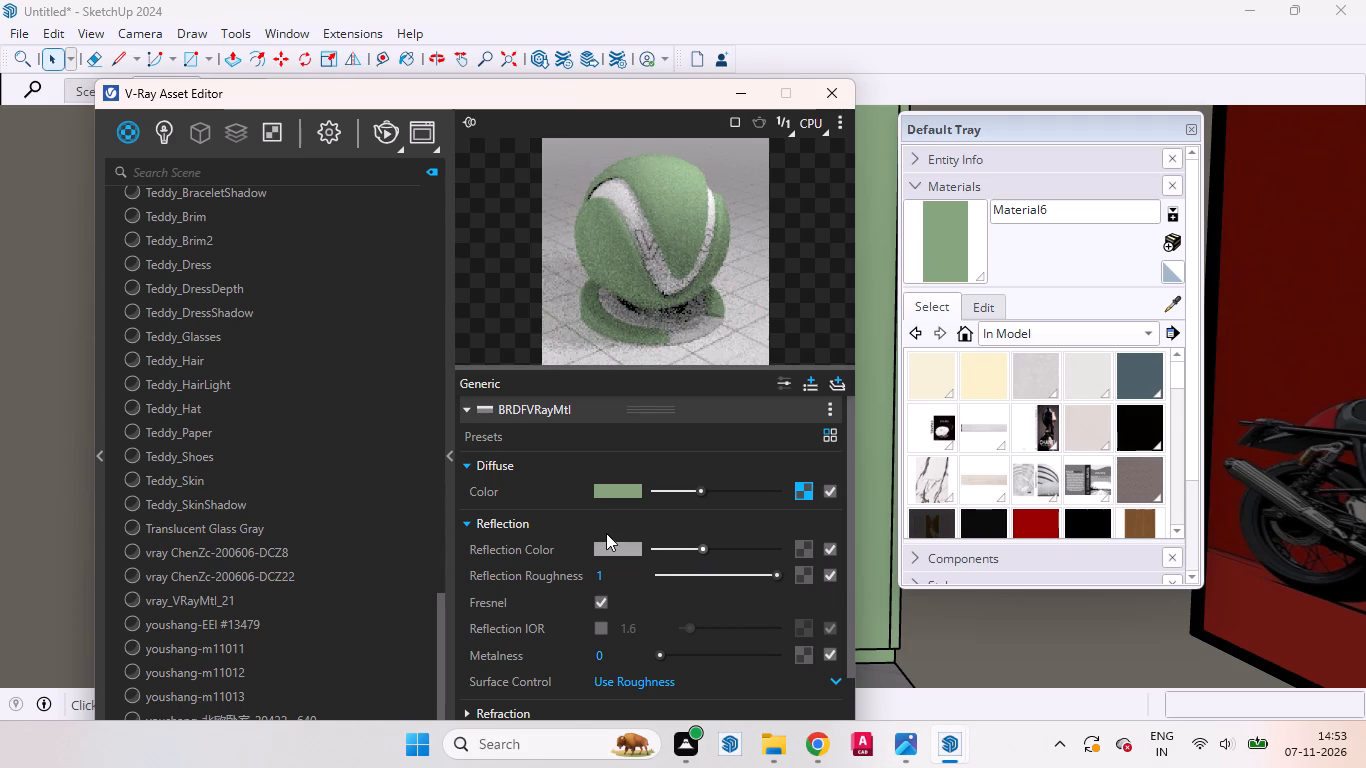
left_click(448, 456)
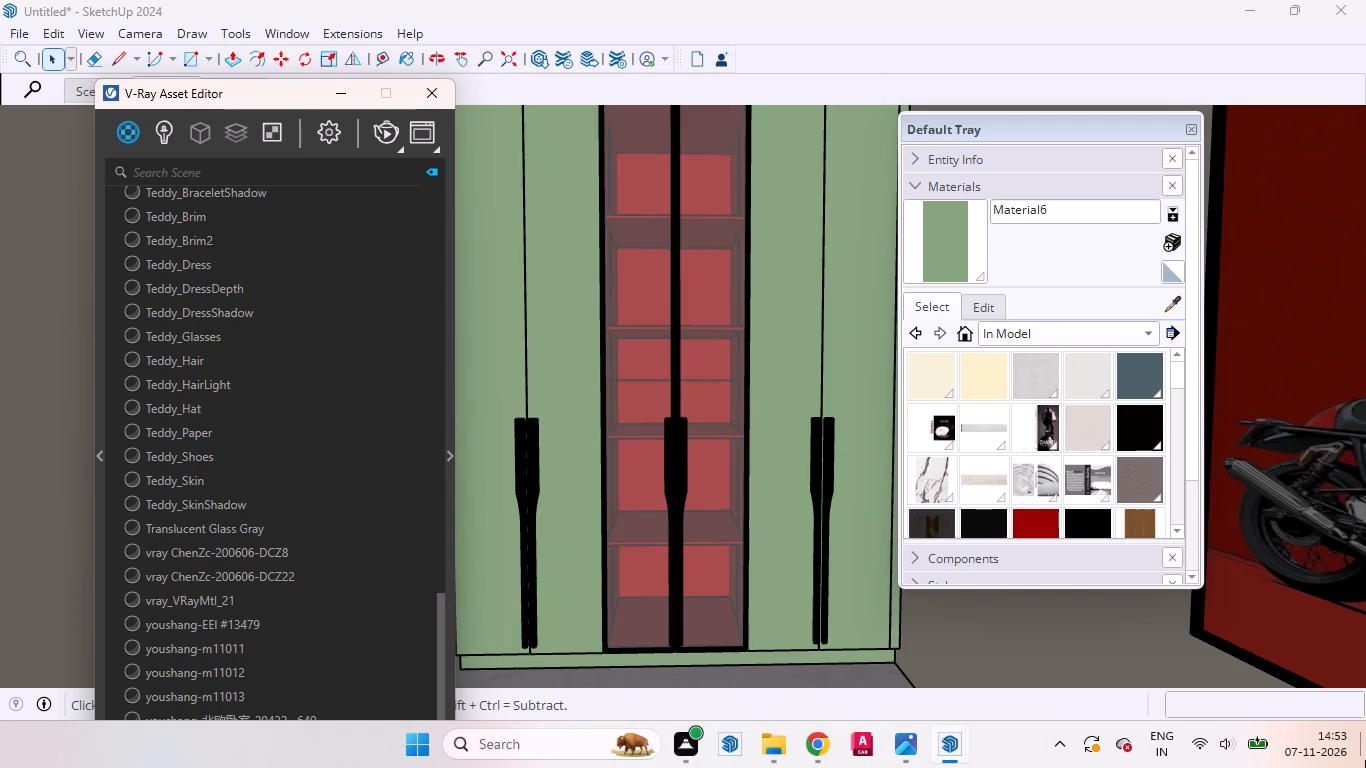
left_click_drag(264, 95, 900, 334)
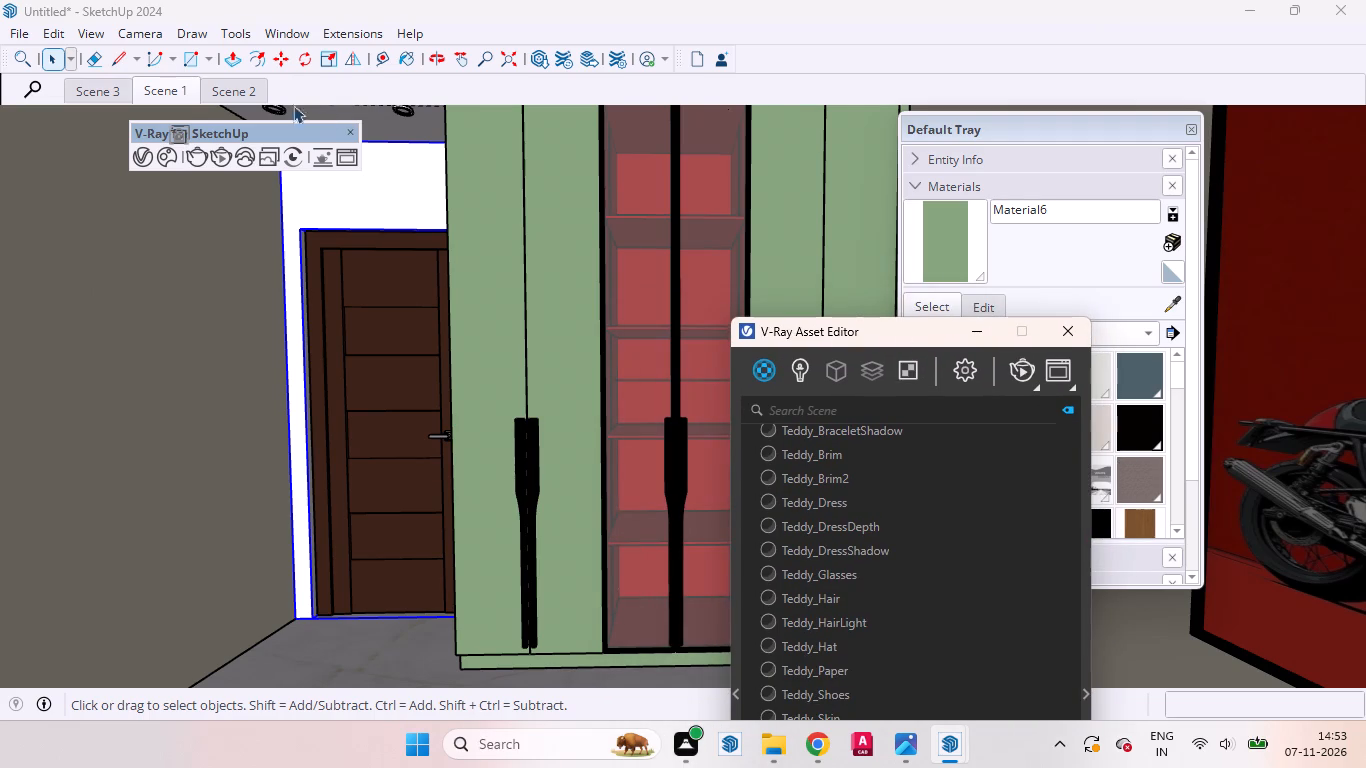
Compare the Scene 2 and Scene 1 views and inspect the wardrobe and door from slightly different angles.
left_click(229, 87)
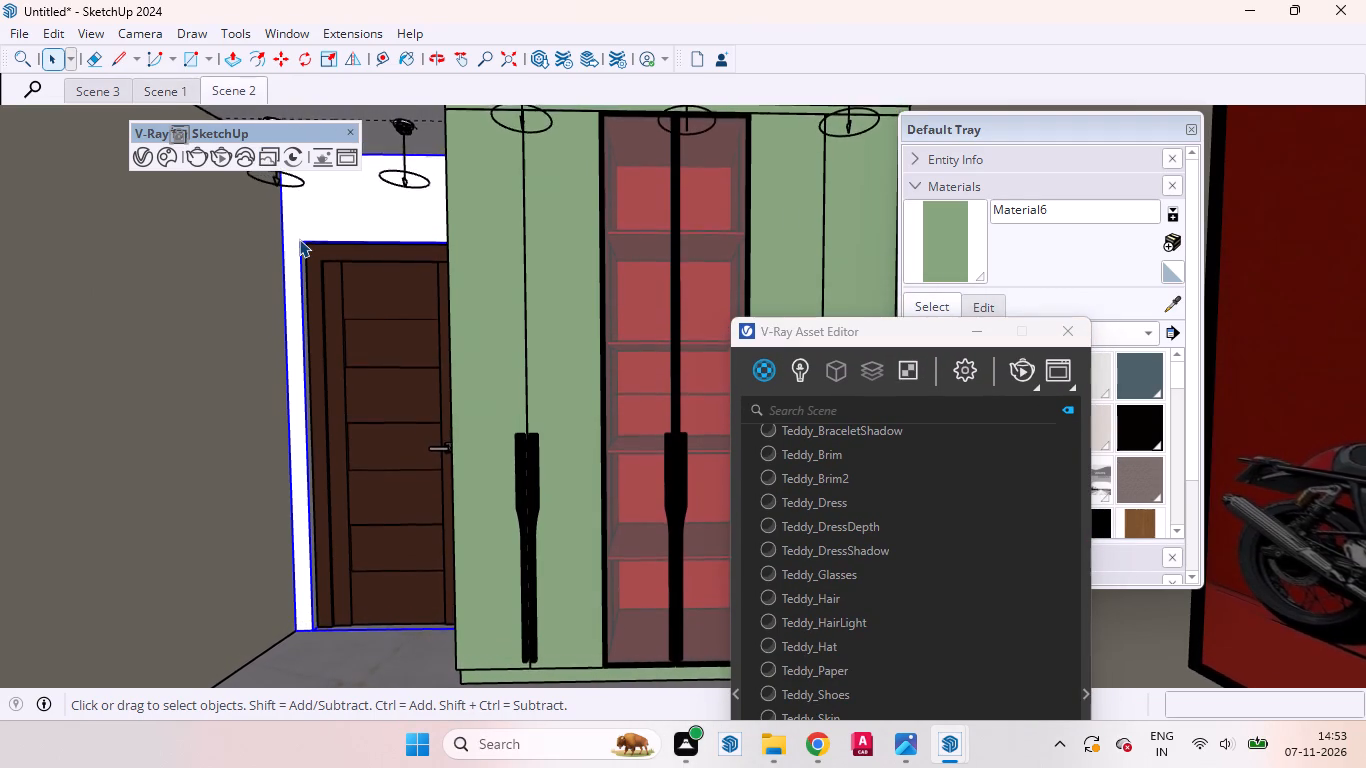
left_click(159, 84)
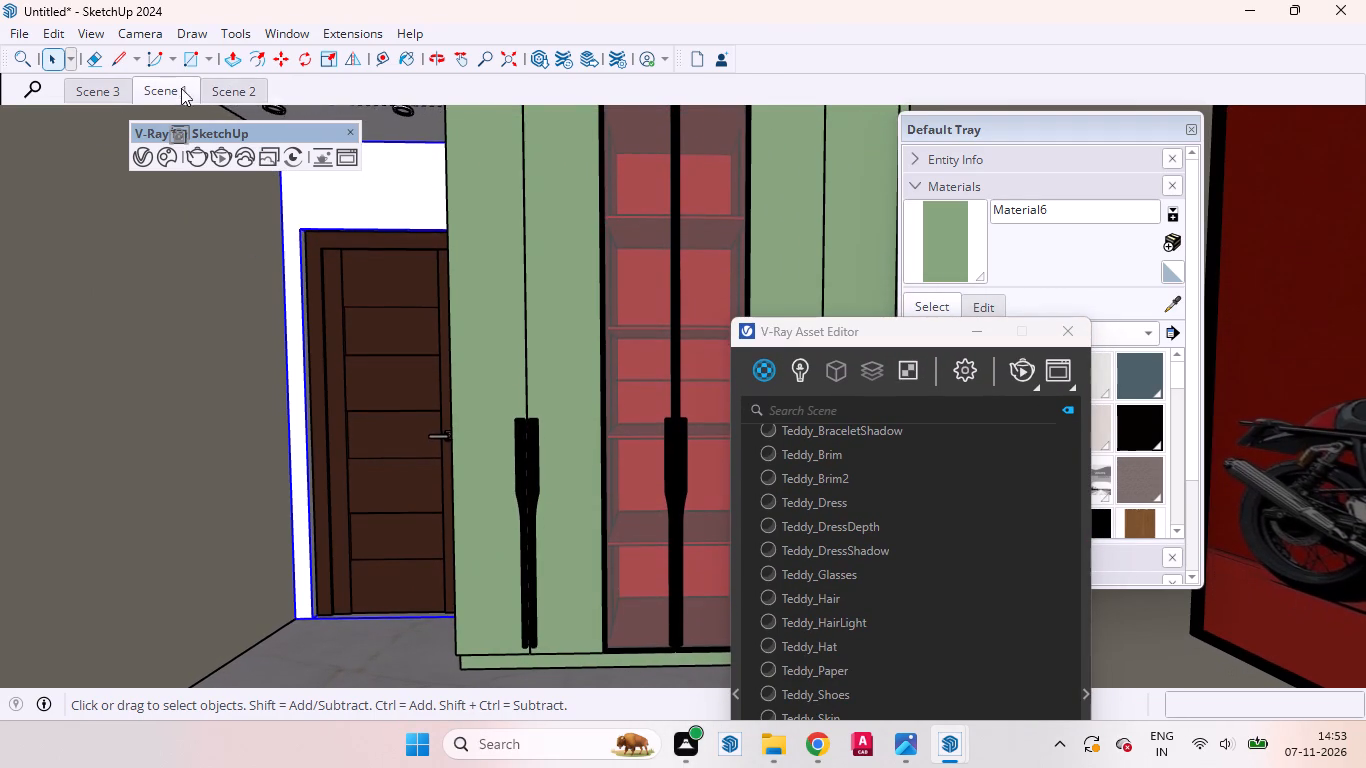
scroll(492, 260, "down", 1)
middle_click_drag(492, 259, 494, 285)
scroll(492, 278, "up", 1)
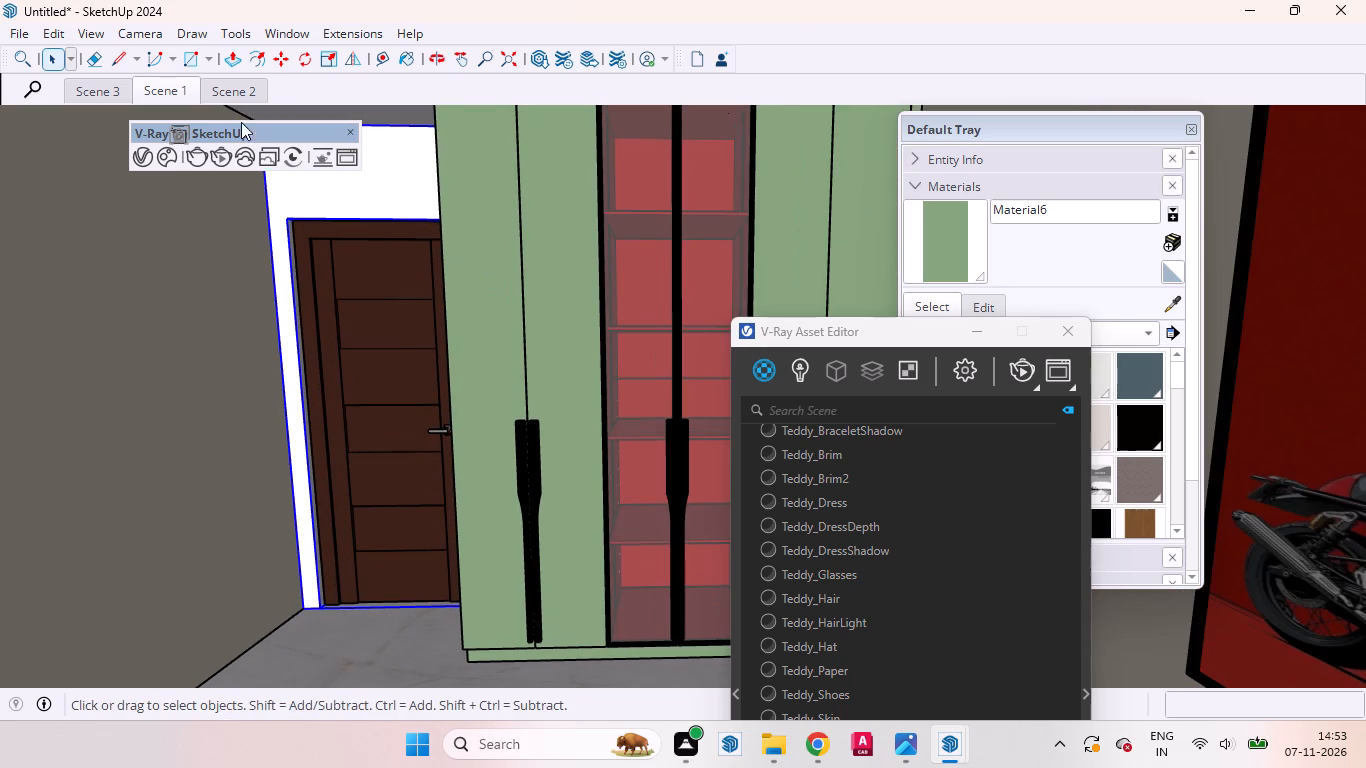
left_click(170, 94)
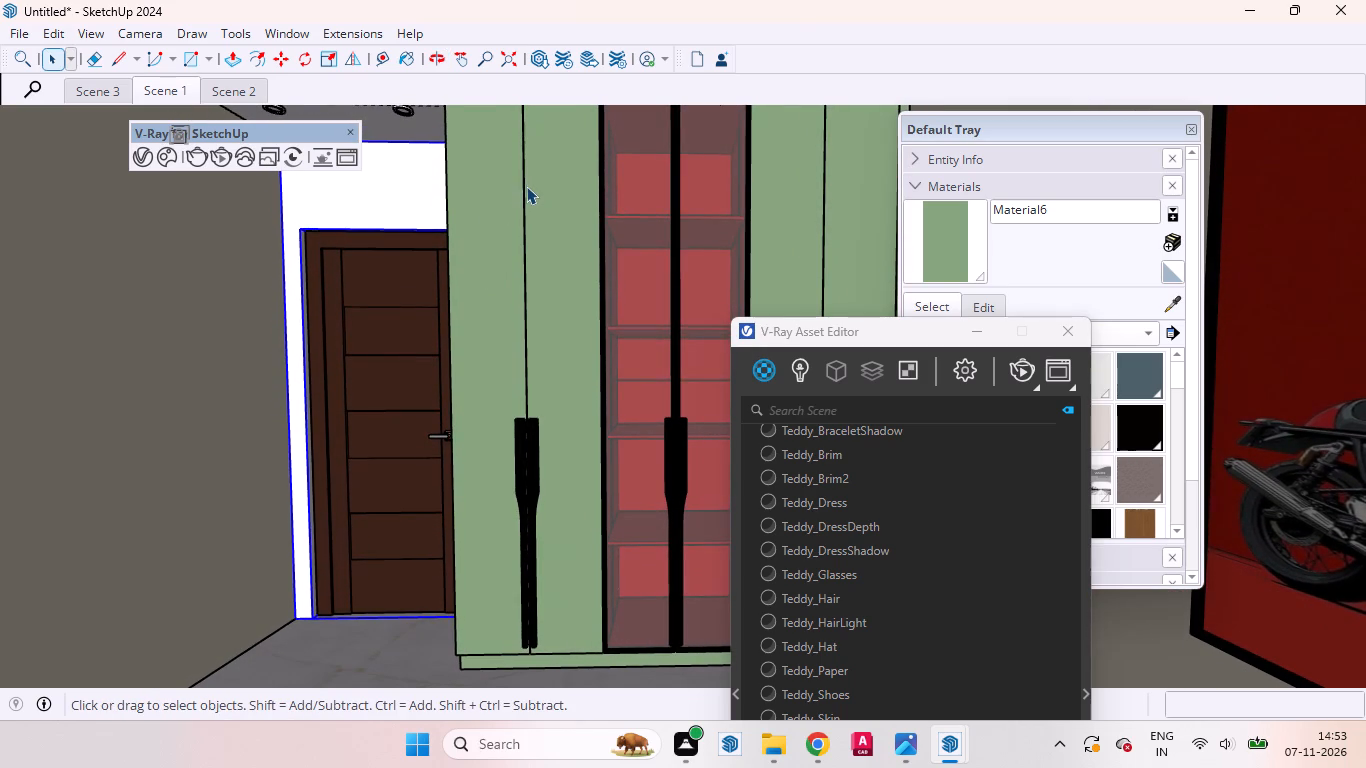
middle_click_drag(527, 190, 535, 217)
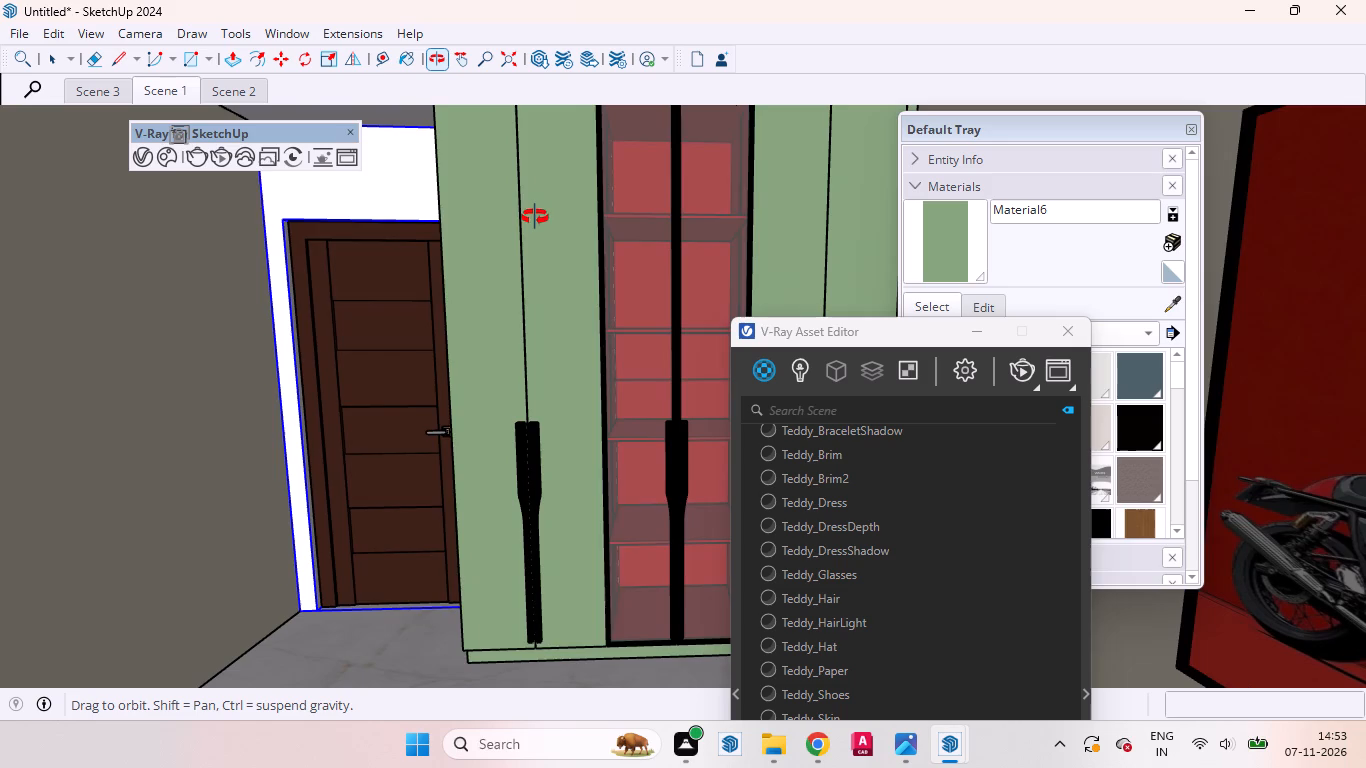
middle_click_drag(535, 217, 522, 215)
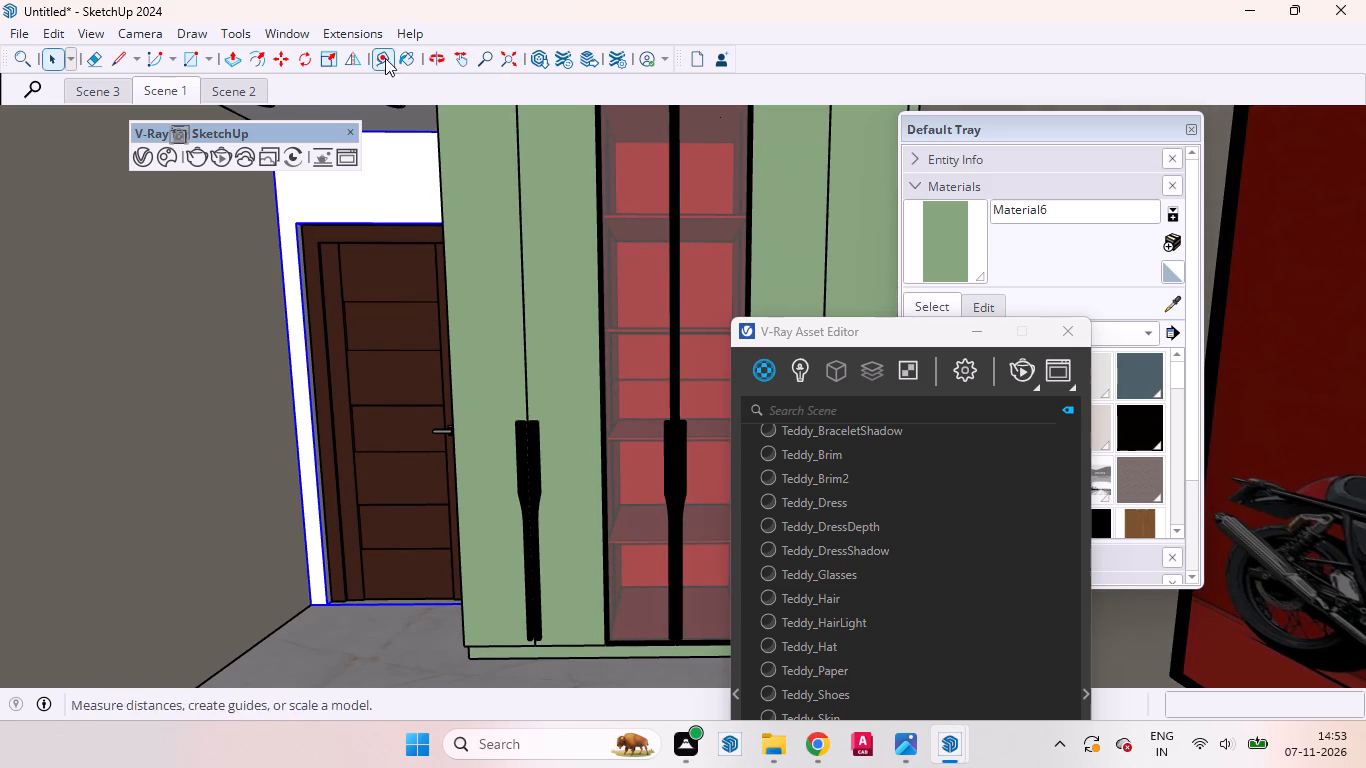
Display the Large Tool Set and activate the Look Around tool.
right_click(512, 32)
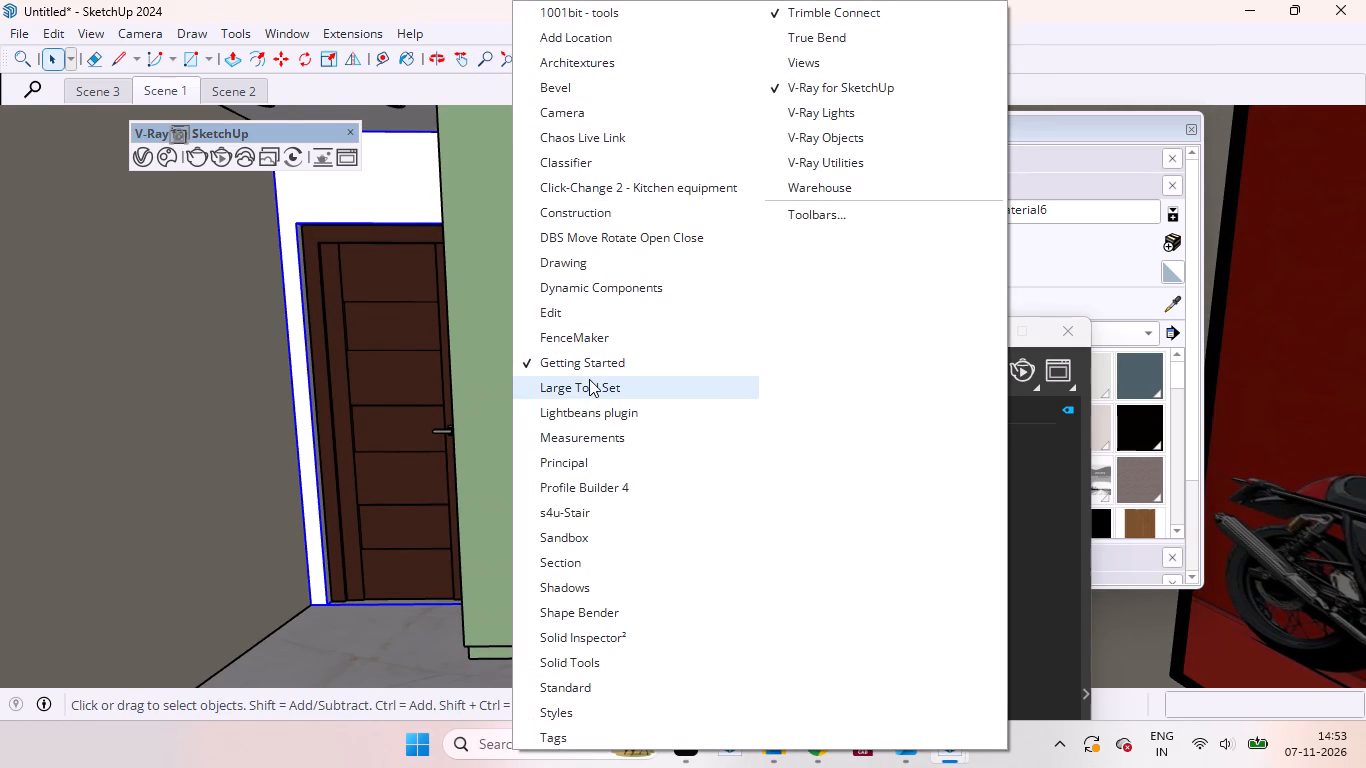
left_click(589, 379)
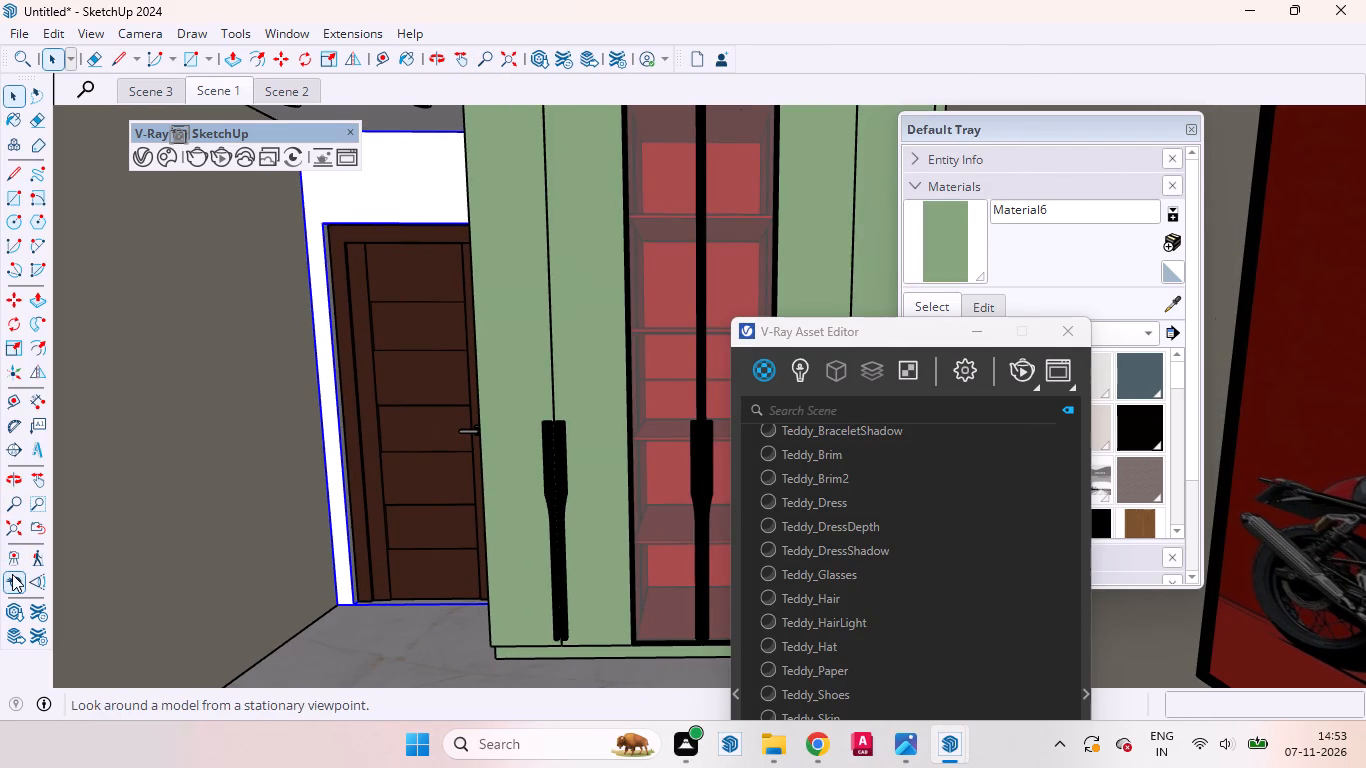
left_click(12, 574)
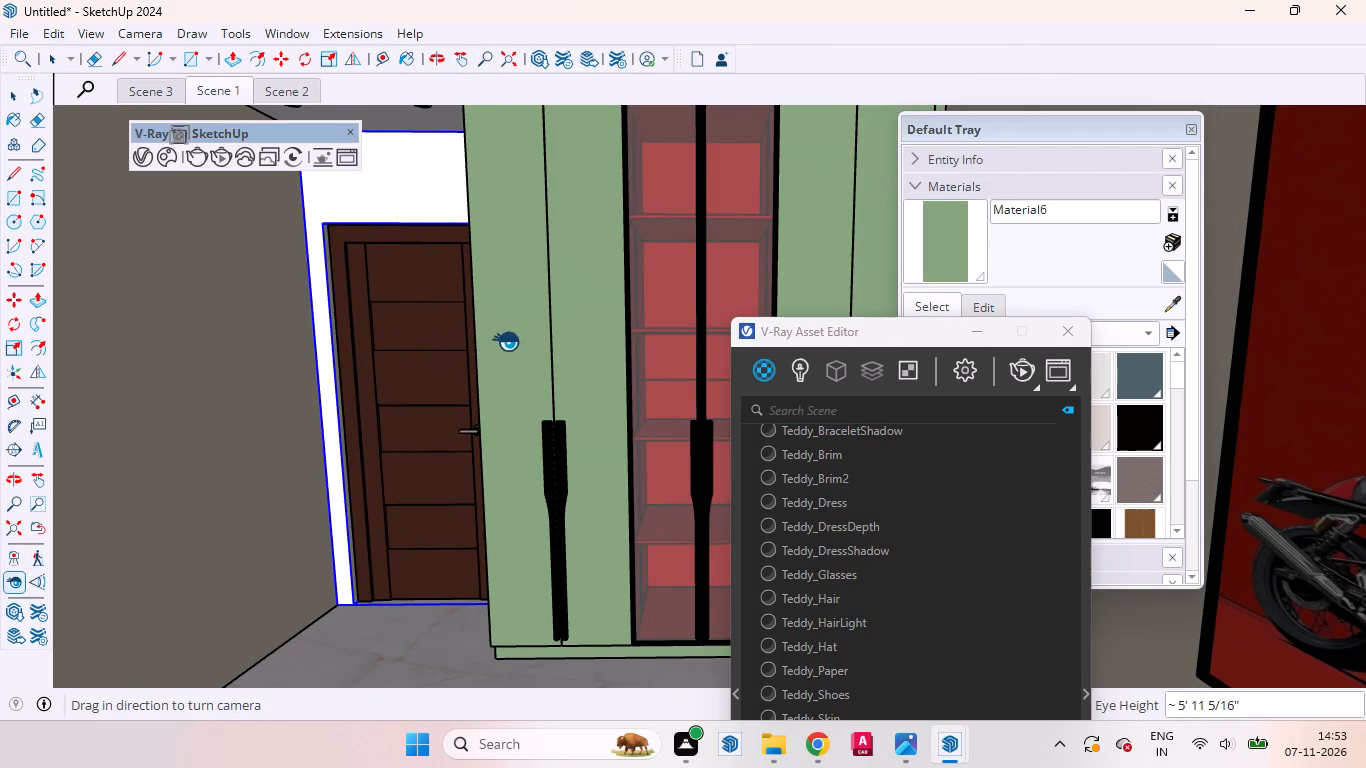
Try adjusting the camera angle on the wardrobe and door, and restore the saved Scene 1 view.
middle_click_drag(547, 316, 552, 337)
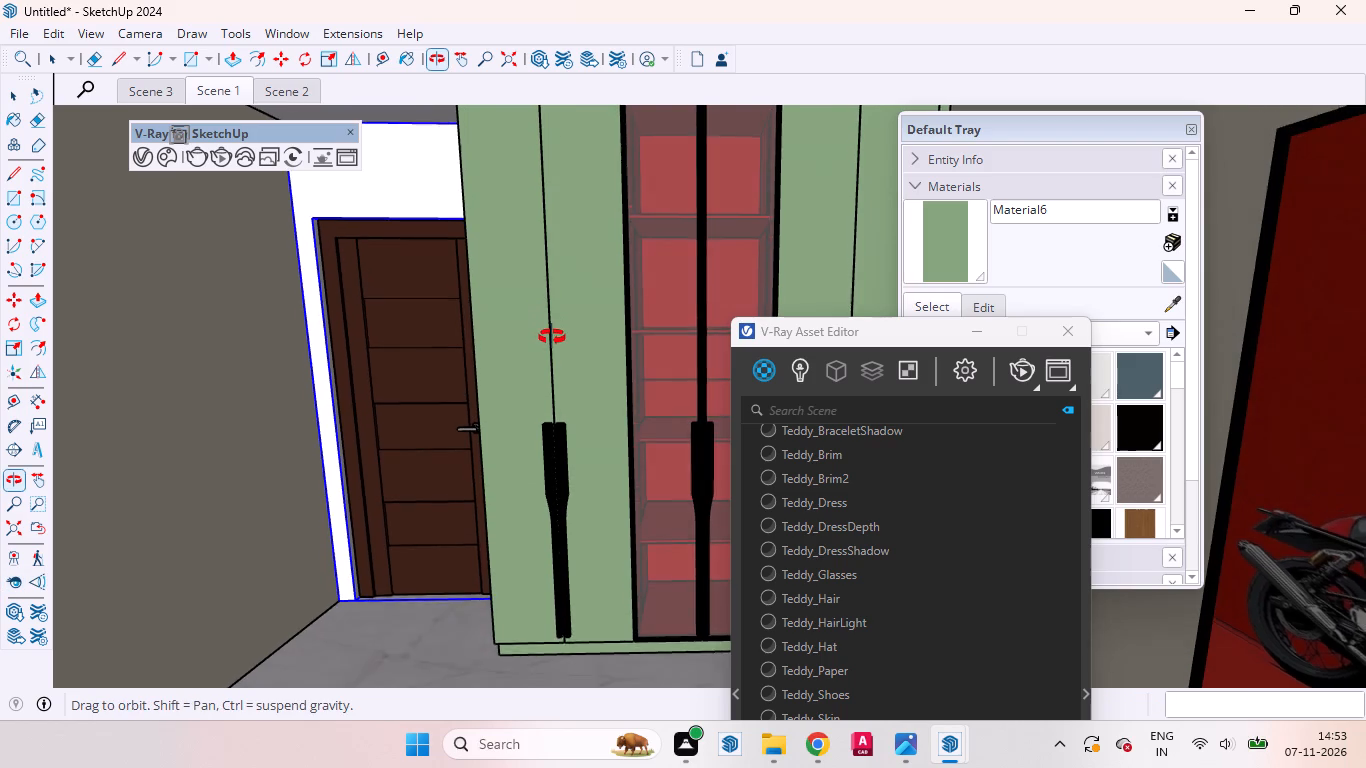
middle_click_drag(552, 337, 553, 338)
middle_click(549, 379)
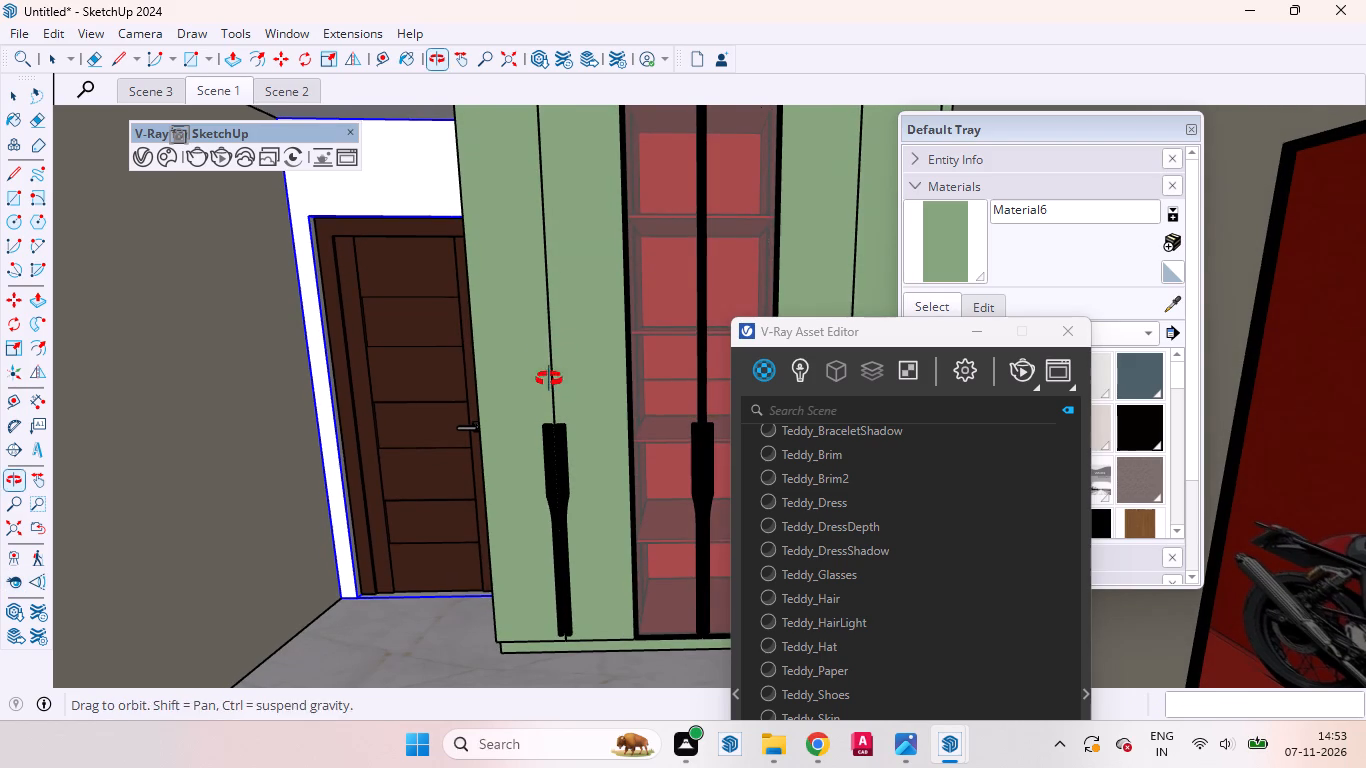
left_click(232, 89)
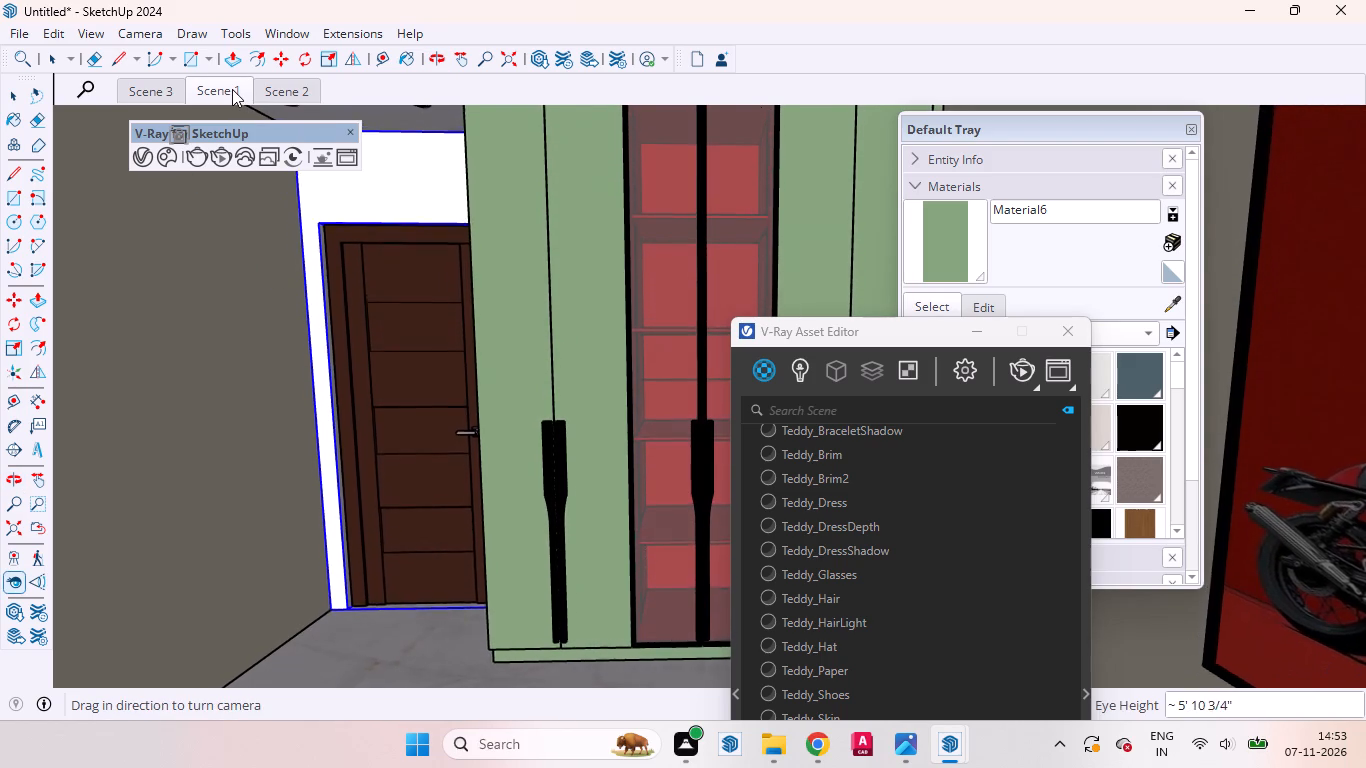
Test render Scene 1 with V-Ray, inspect the green wardrobe up close, and stop the render and minimise its window.
left_click_drag(889, 331, 379, 139)
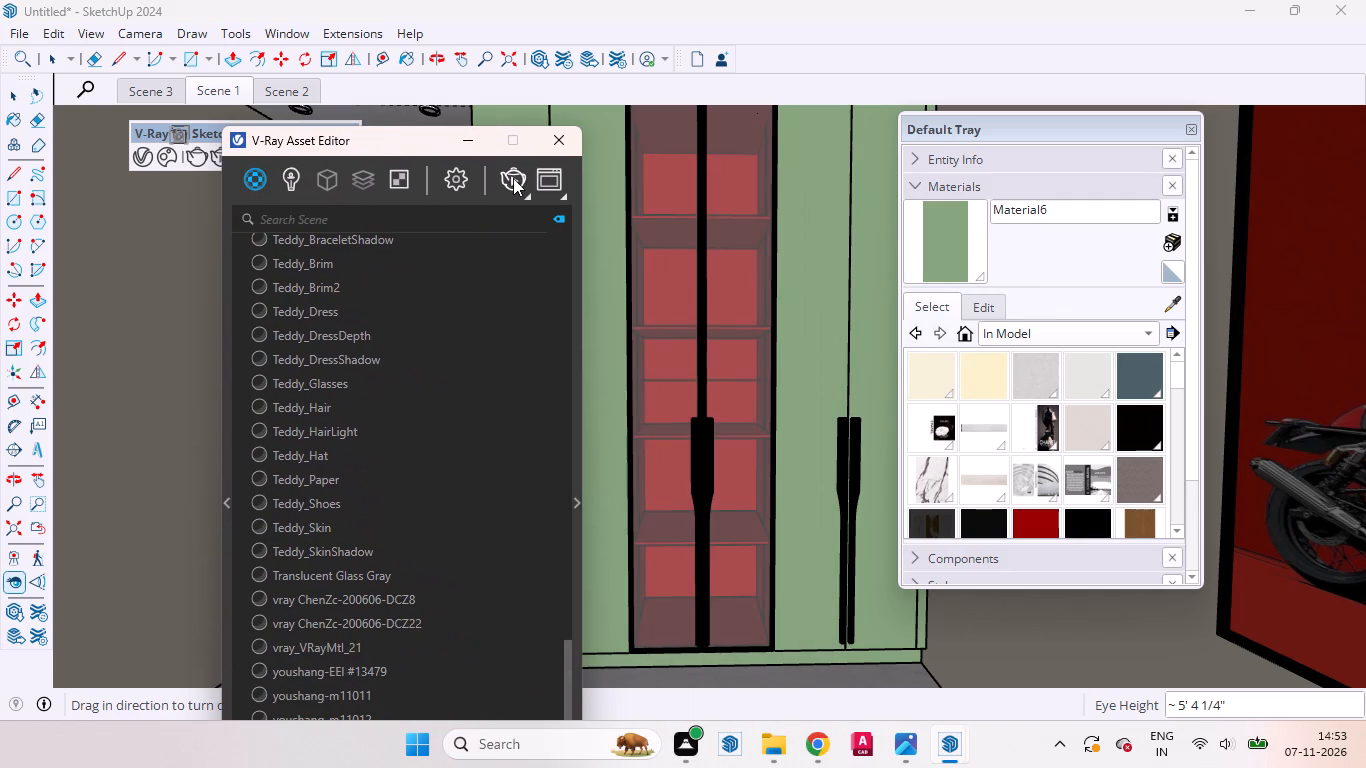
left_click(513, 178)
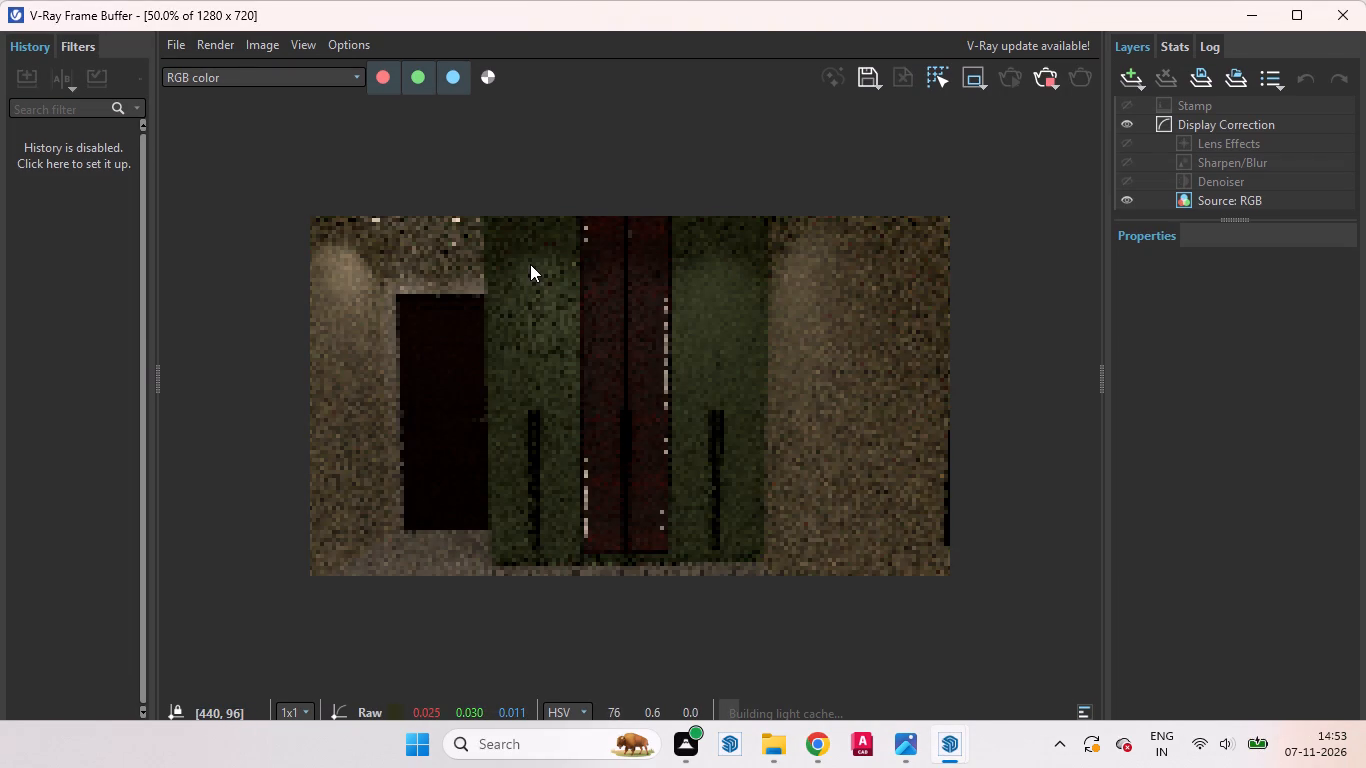
scroll(530, 264, "up", 1)
scroll(530, 271, "down", 1)
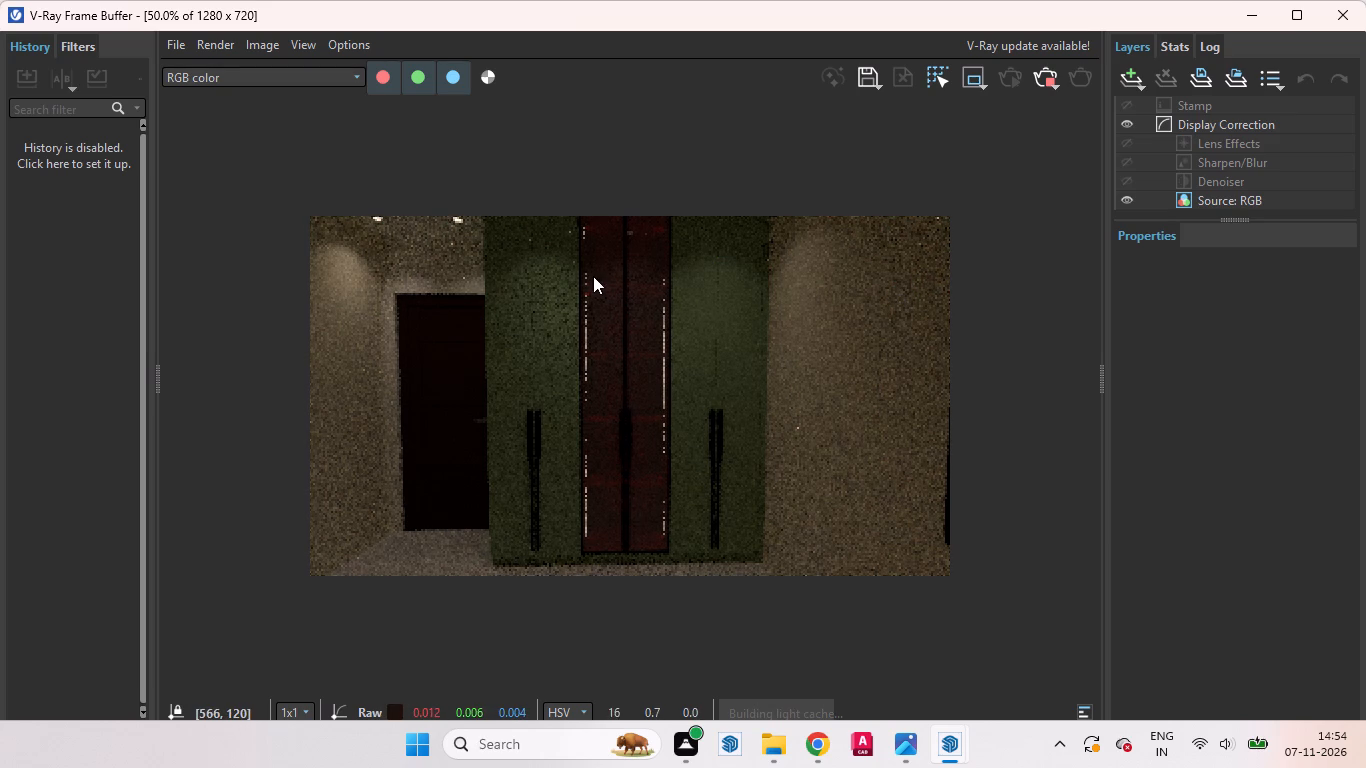
left_click(1042, 83)
left_click(1250, 2)
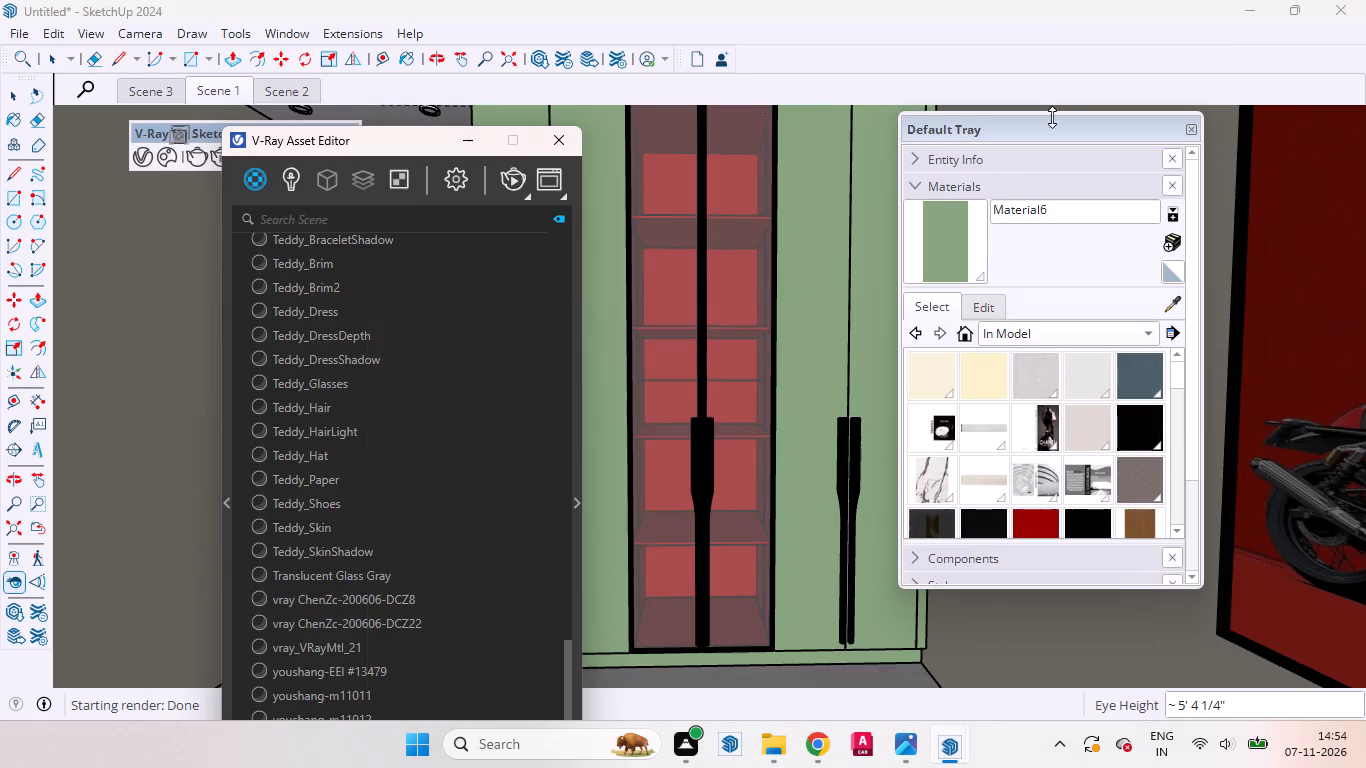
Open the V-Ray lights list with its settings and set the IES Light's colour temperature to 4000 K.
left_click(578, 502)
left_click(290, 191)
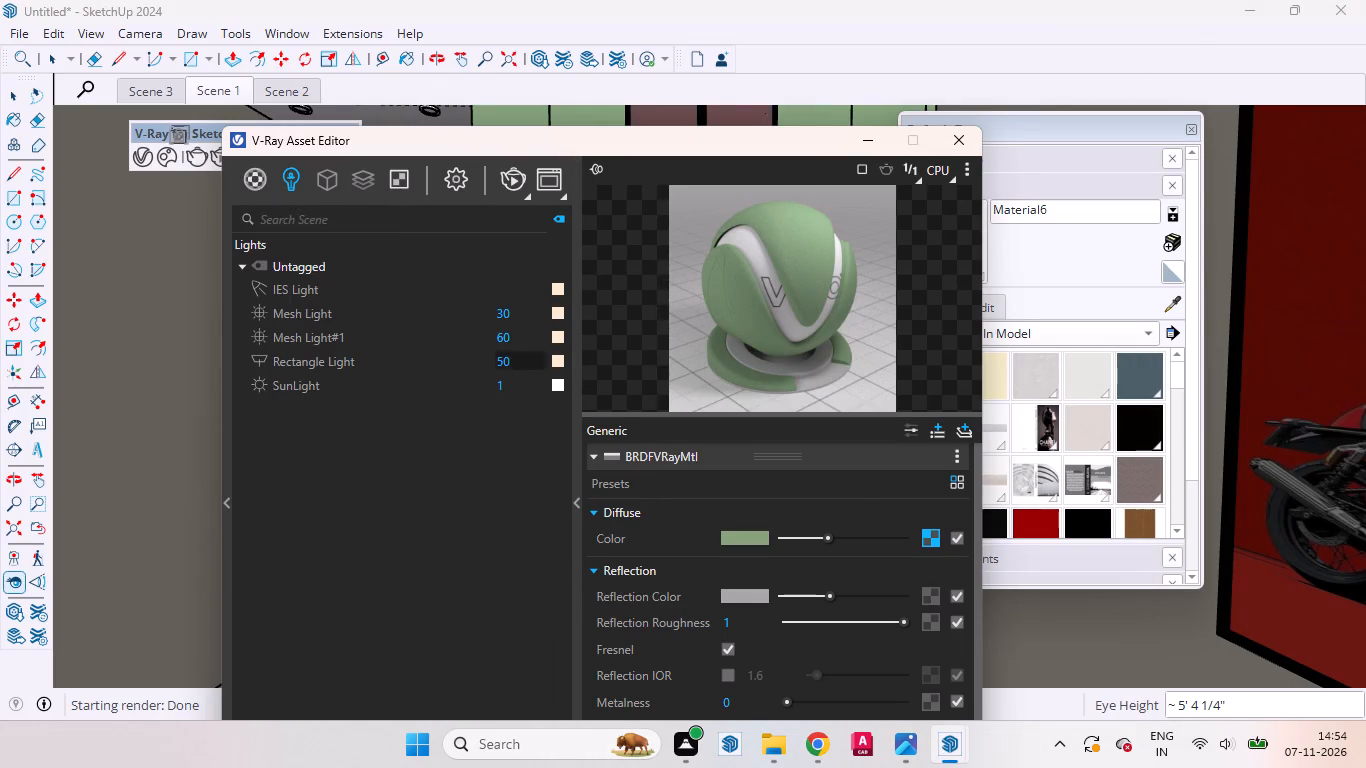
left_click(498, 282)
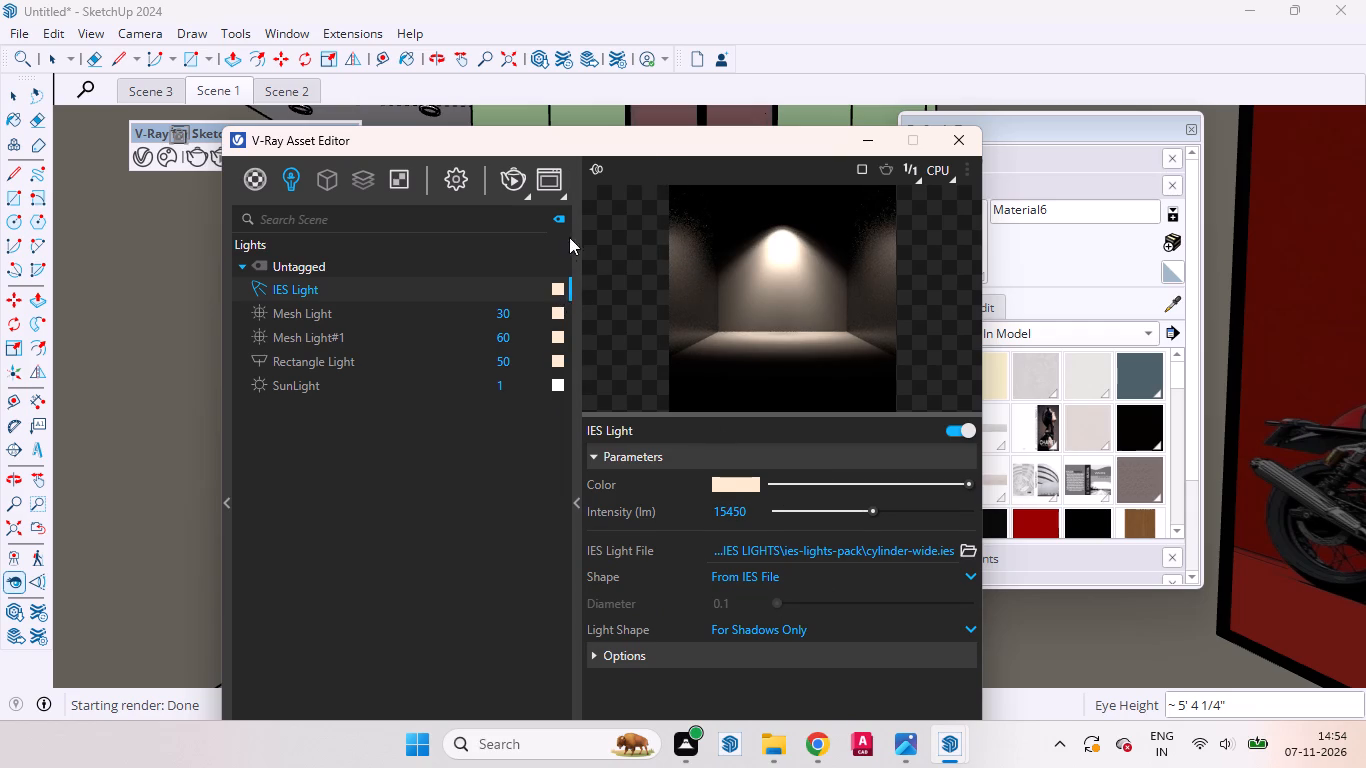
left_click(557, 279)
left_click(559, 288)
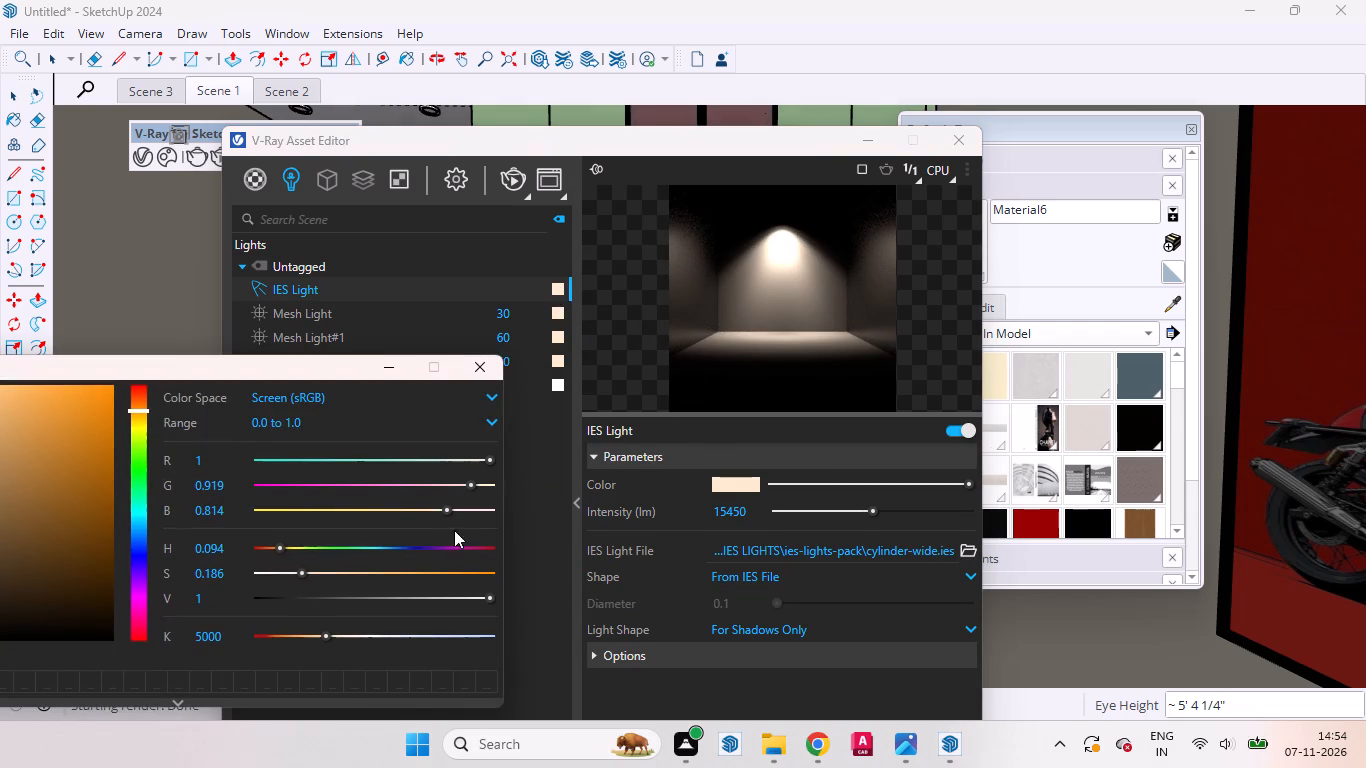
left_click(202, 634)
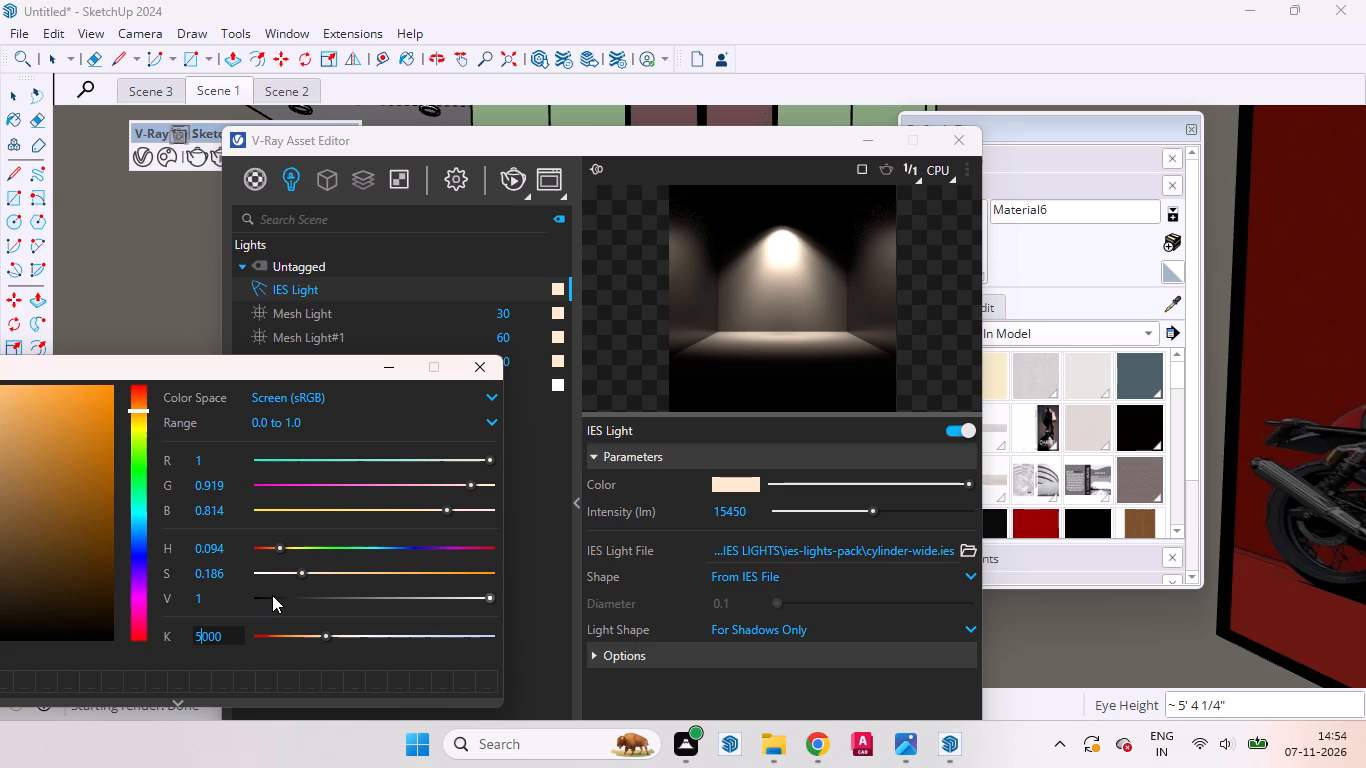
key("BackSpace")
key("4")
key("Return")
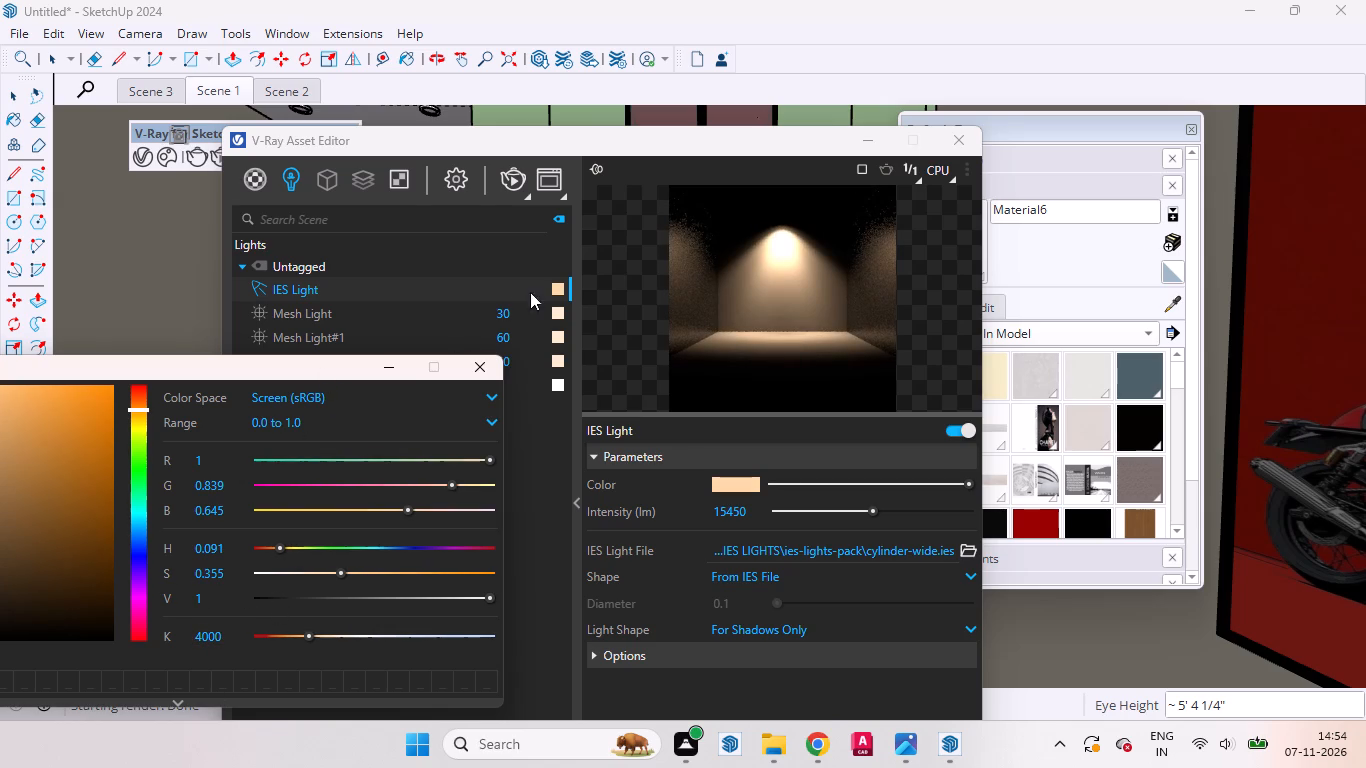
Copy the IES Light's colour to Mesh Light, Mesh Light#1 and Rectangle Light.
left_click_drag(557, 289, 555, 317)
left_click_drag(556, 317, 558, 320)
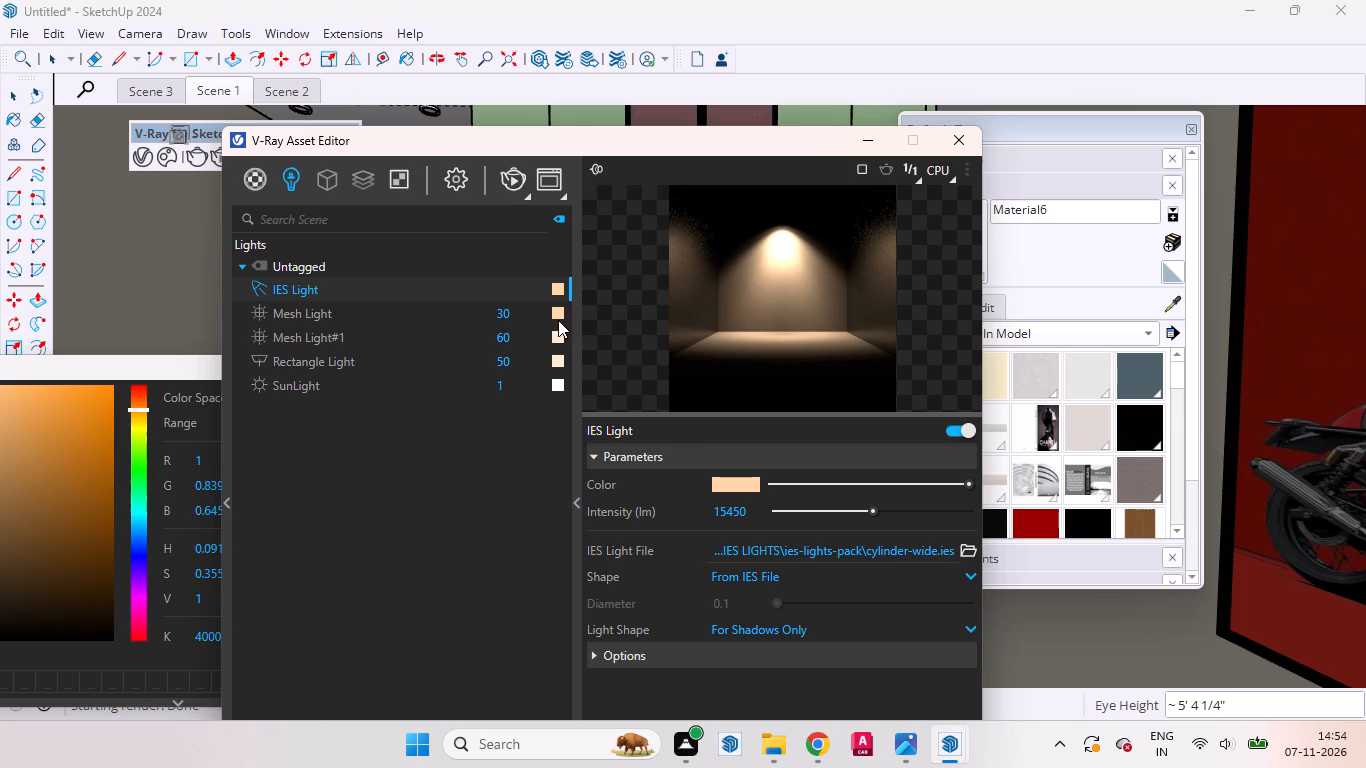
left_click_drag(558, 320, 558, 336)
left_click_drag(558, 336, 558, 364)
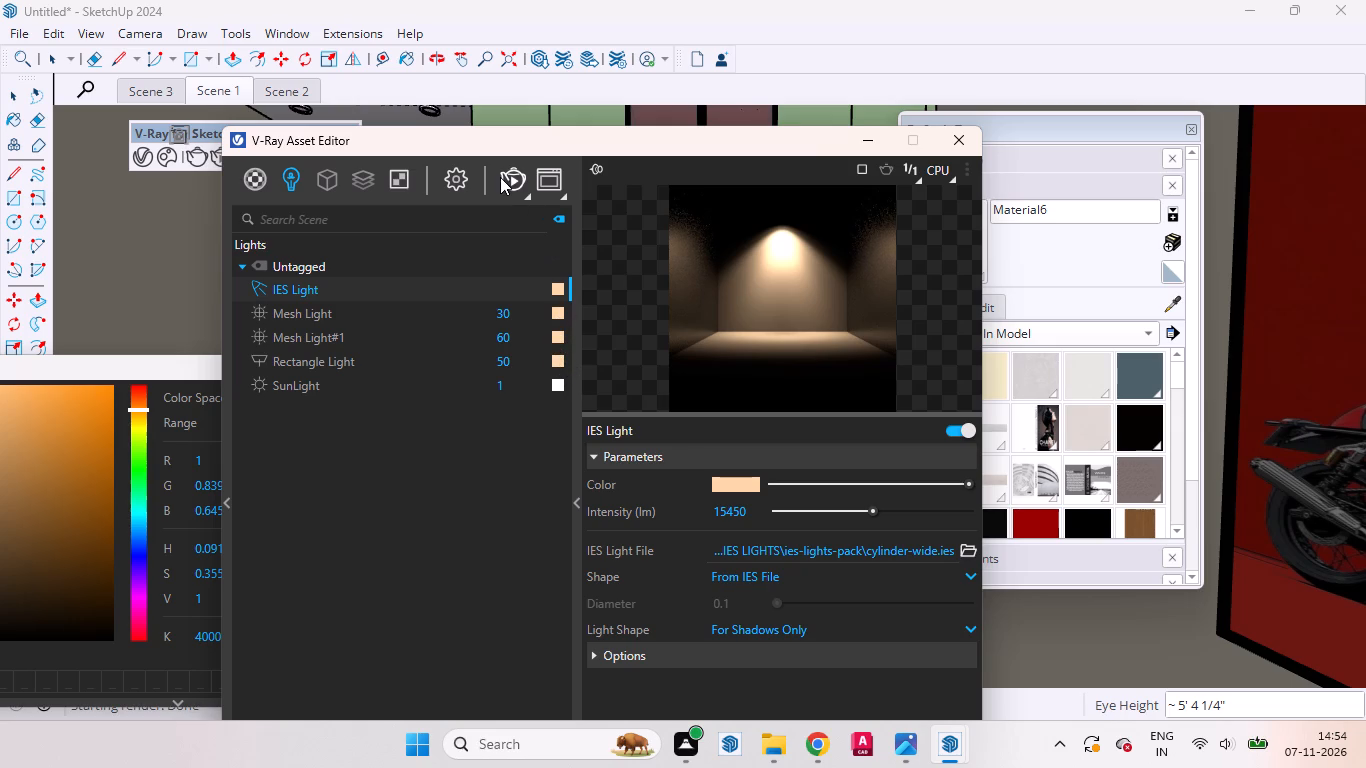
Test render Scene 1 with the warmer lights, check the wardrobe closely, and stop the render and minimise its window.
left_click(500, 177)
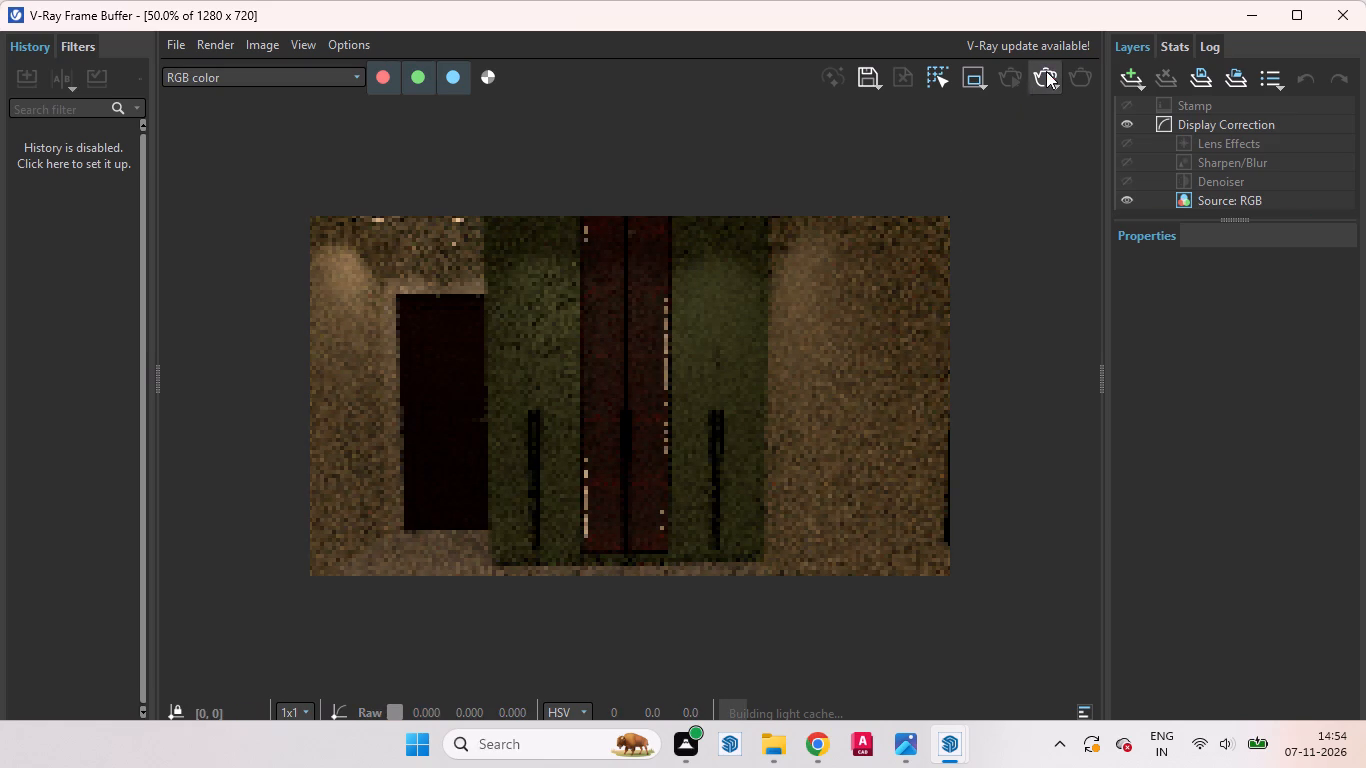
scroll(660, 386, "up", 1)
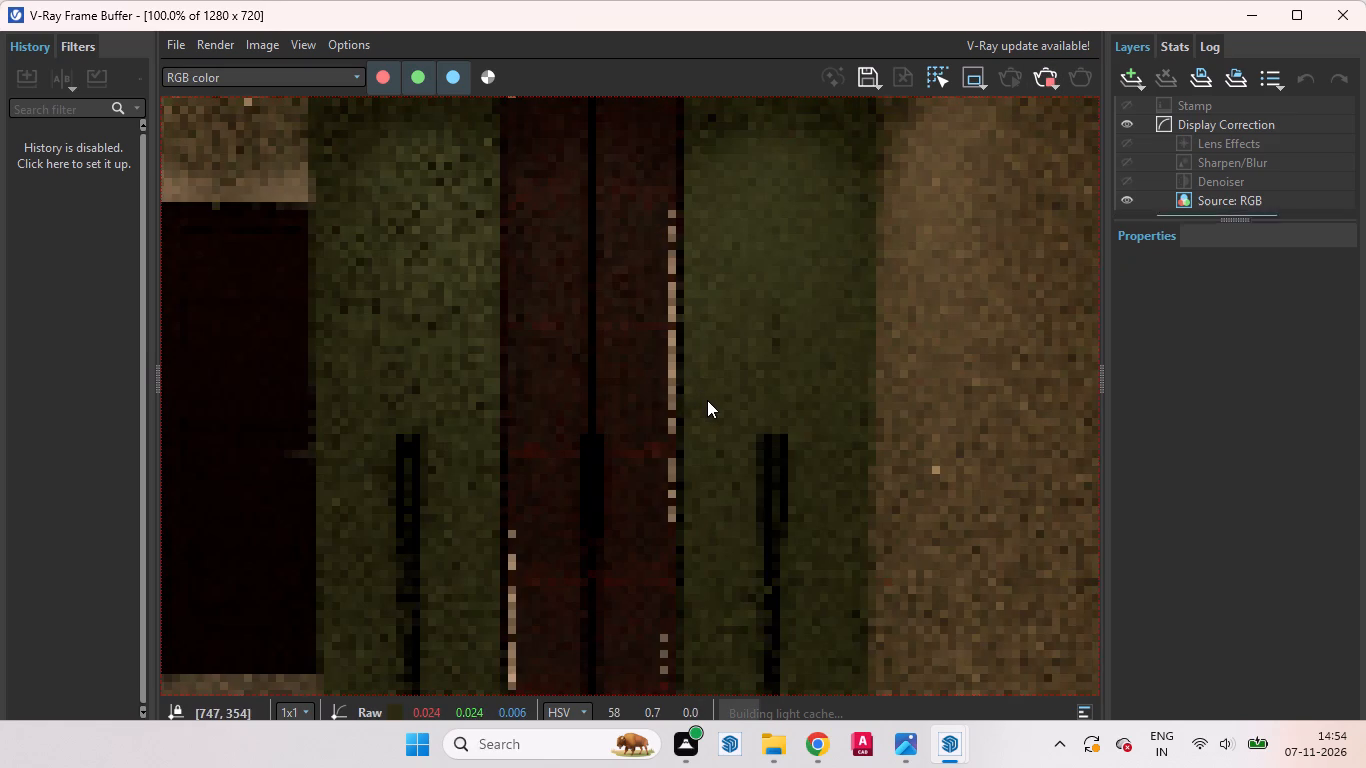
scroll(707, 400, "down", 1)
left_click(1036, 83)
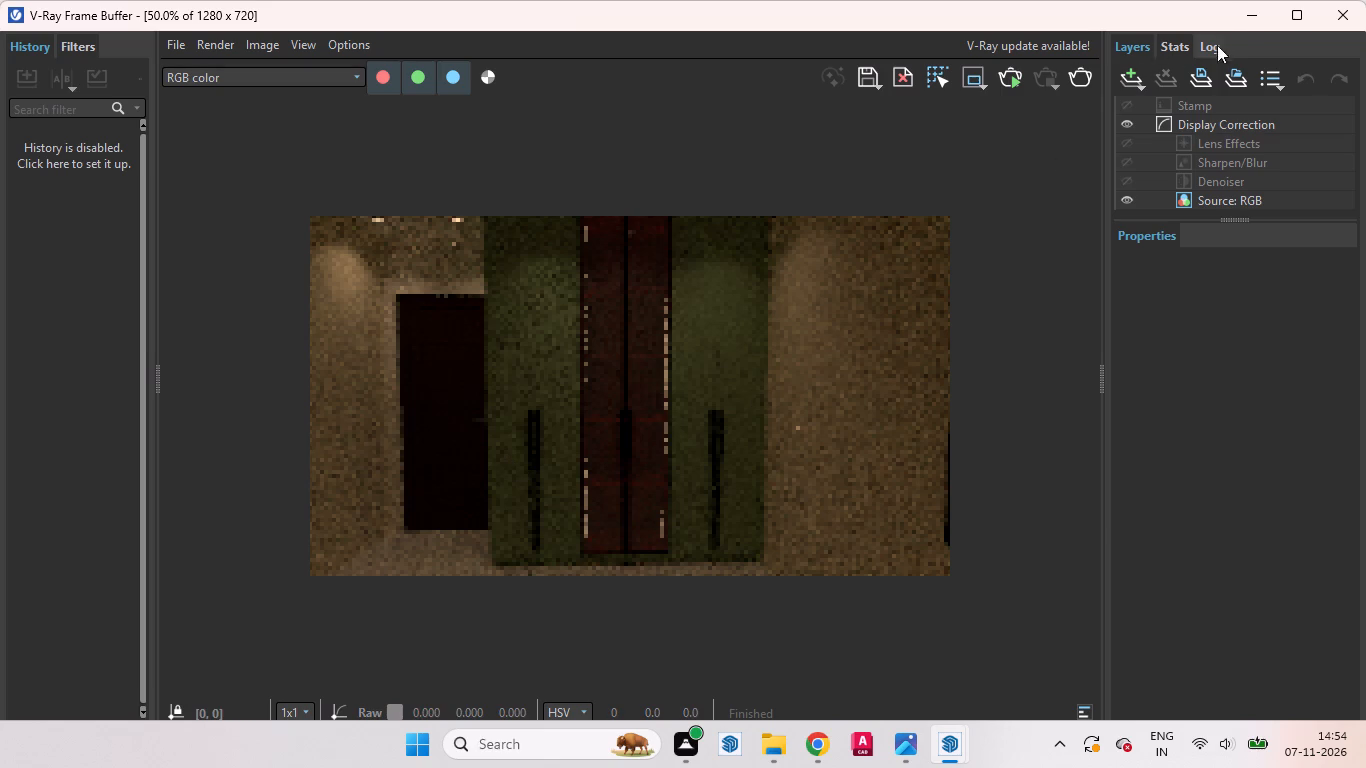
left_click(1238, 9)
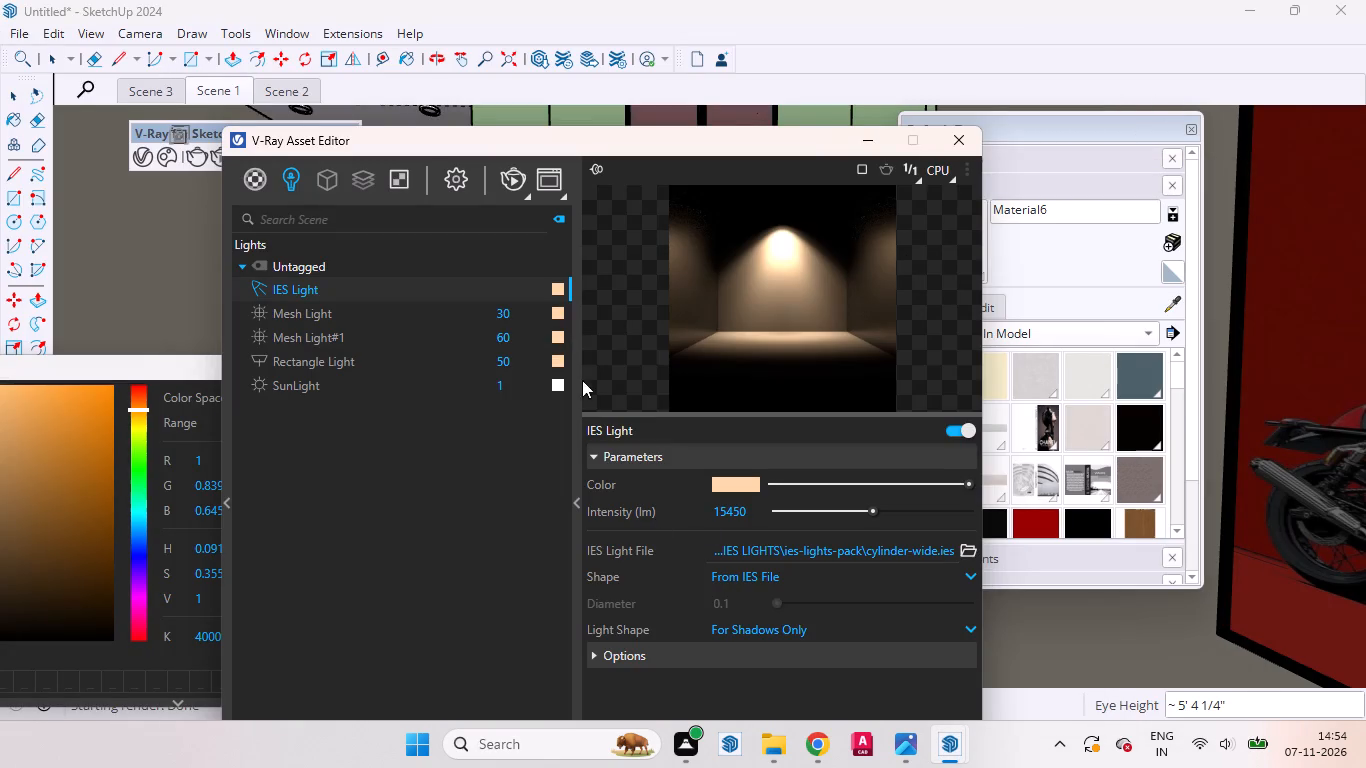
Set the IES Light's colour temperature to 4800 K.
left_click(555, 285)
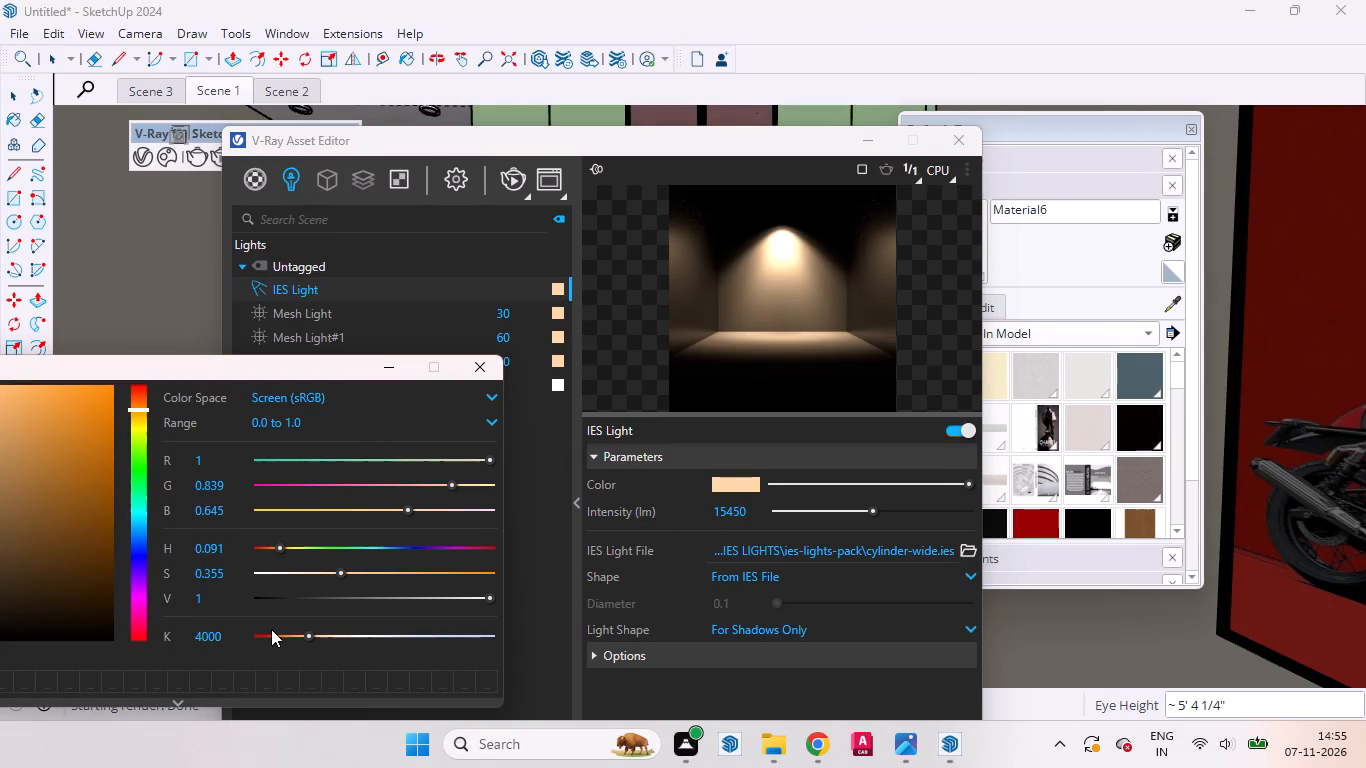
left_click(207, 635)
key("BackSpace")
key("8")
key("Return")
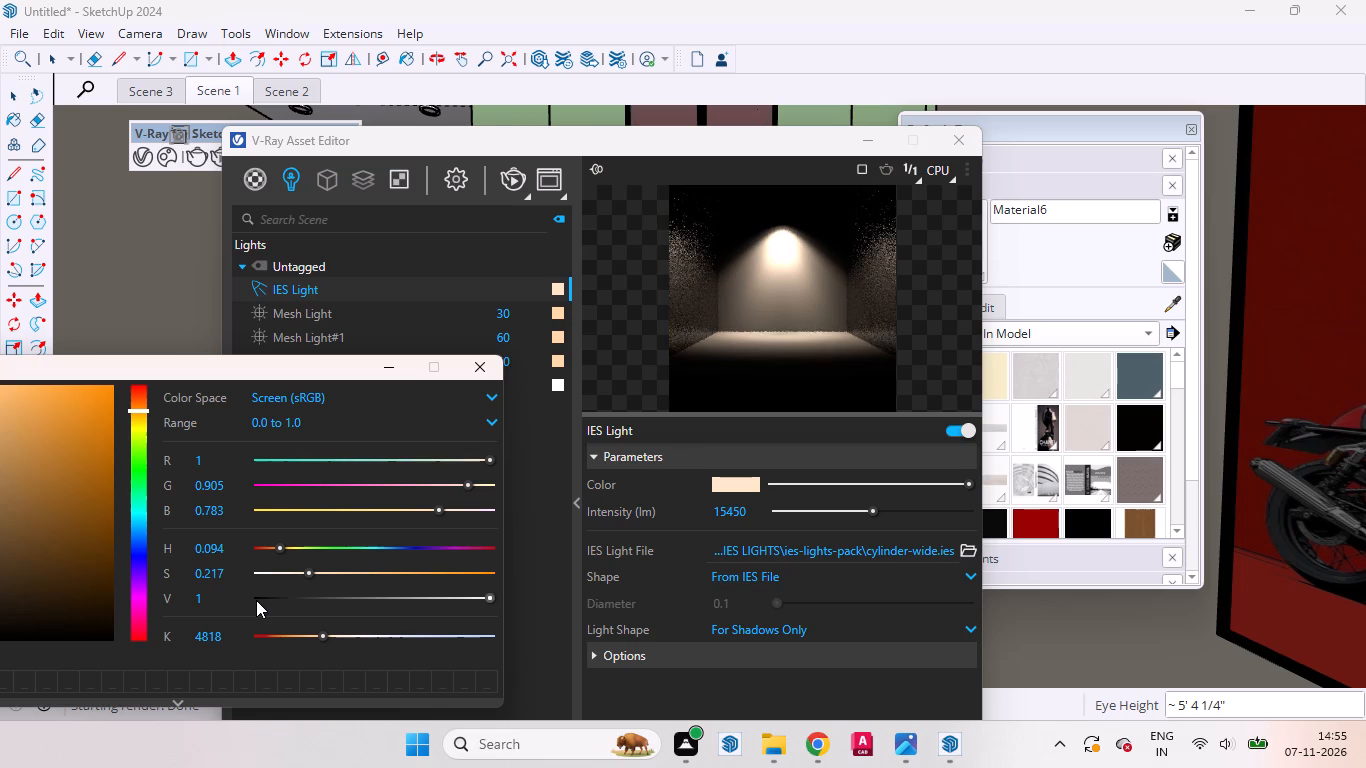
Copy the IES Light's new colour to both mesh lights and the rectangle light, and move the editor clear of the wardrobe.
left_click_drag(557, 288, 557, 291)
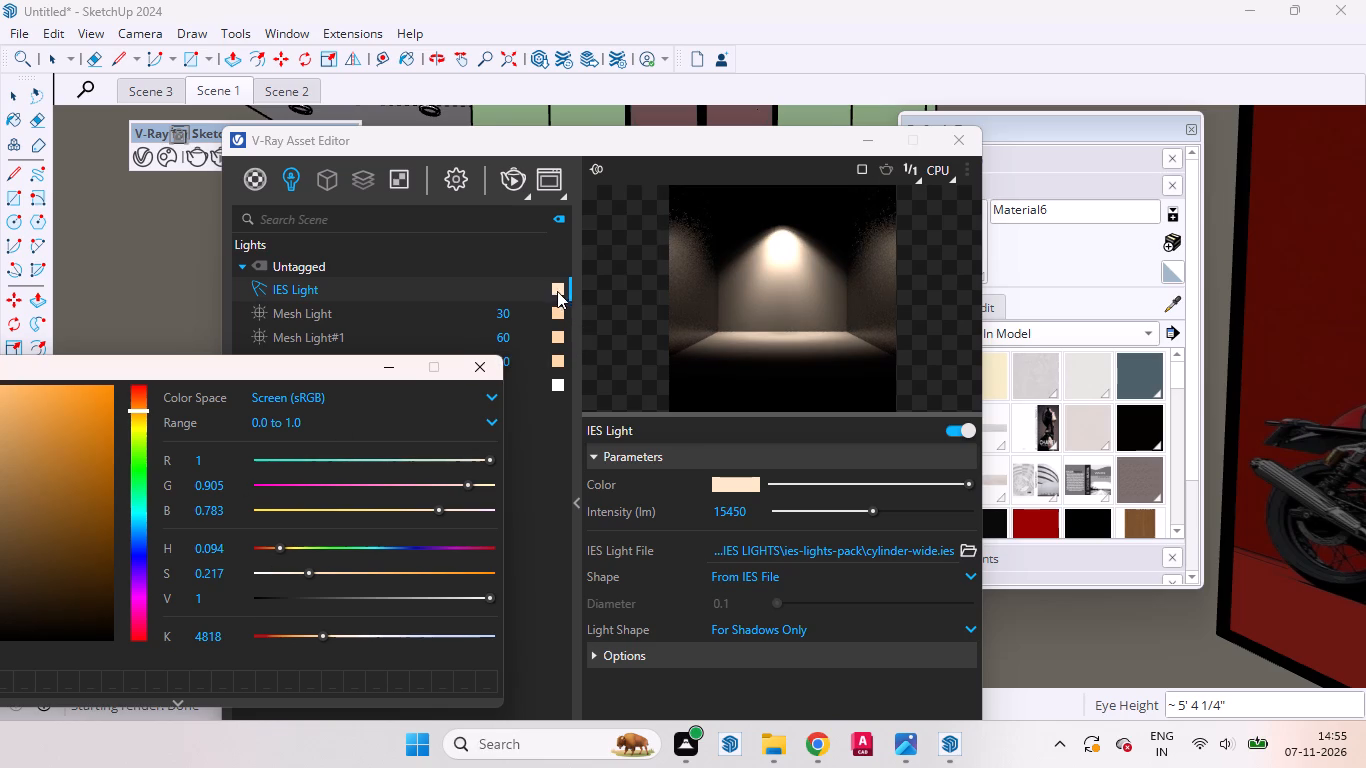
left_click_drag(557, 291, 557, 311)
left_click_drag(557, 311, 559, 334)
left_click_drag(559, 334, 559, 357)
left_click_drag(569, 147, 1095, 189)
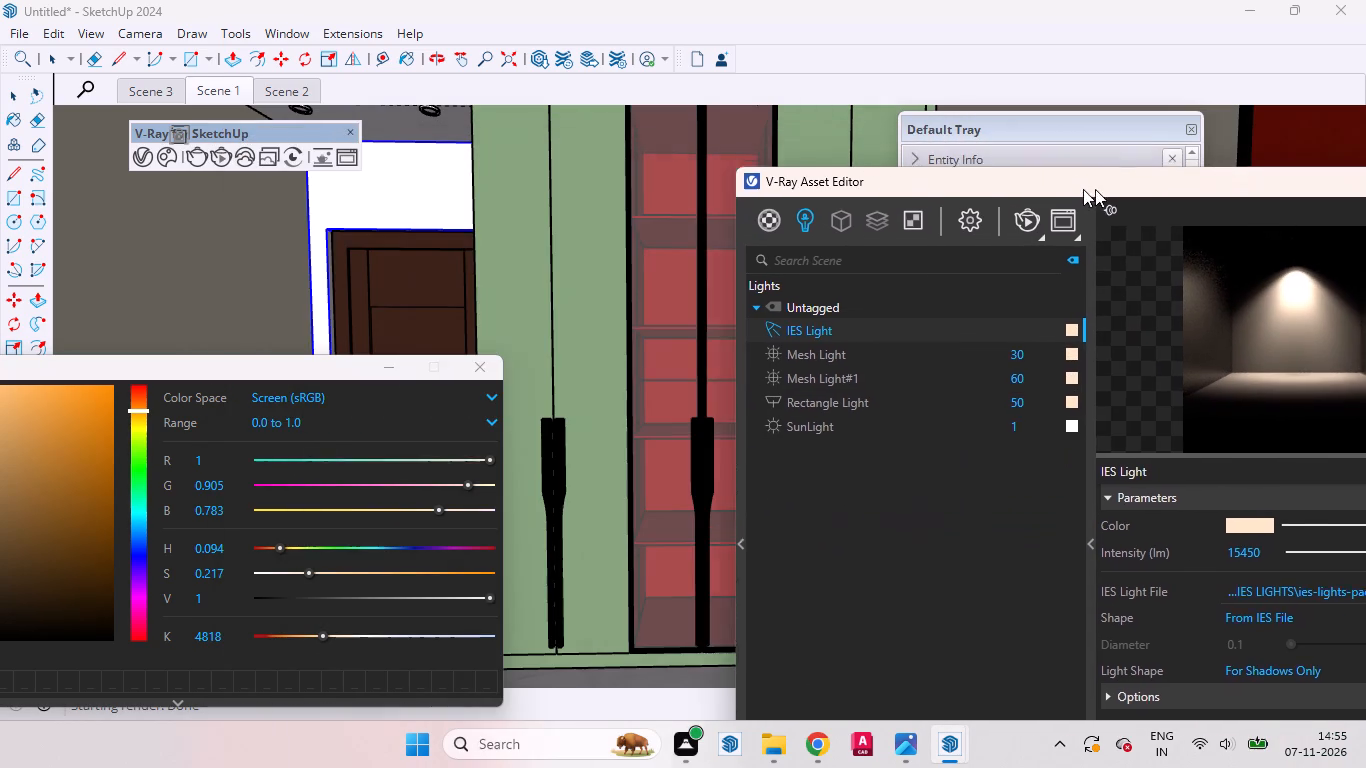
left_click_drag(1095, 189, 1160, 192)
key("space")
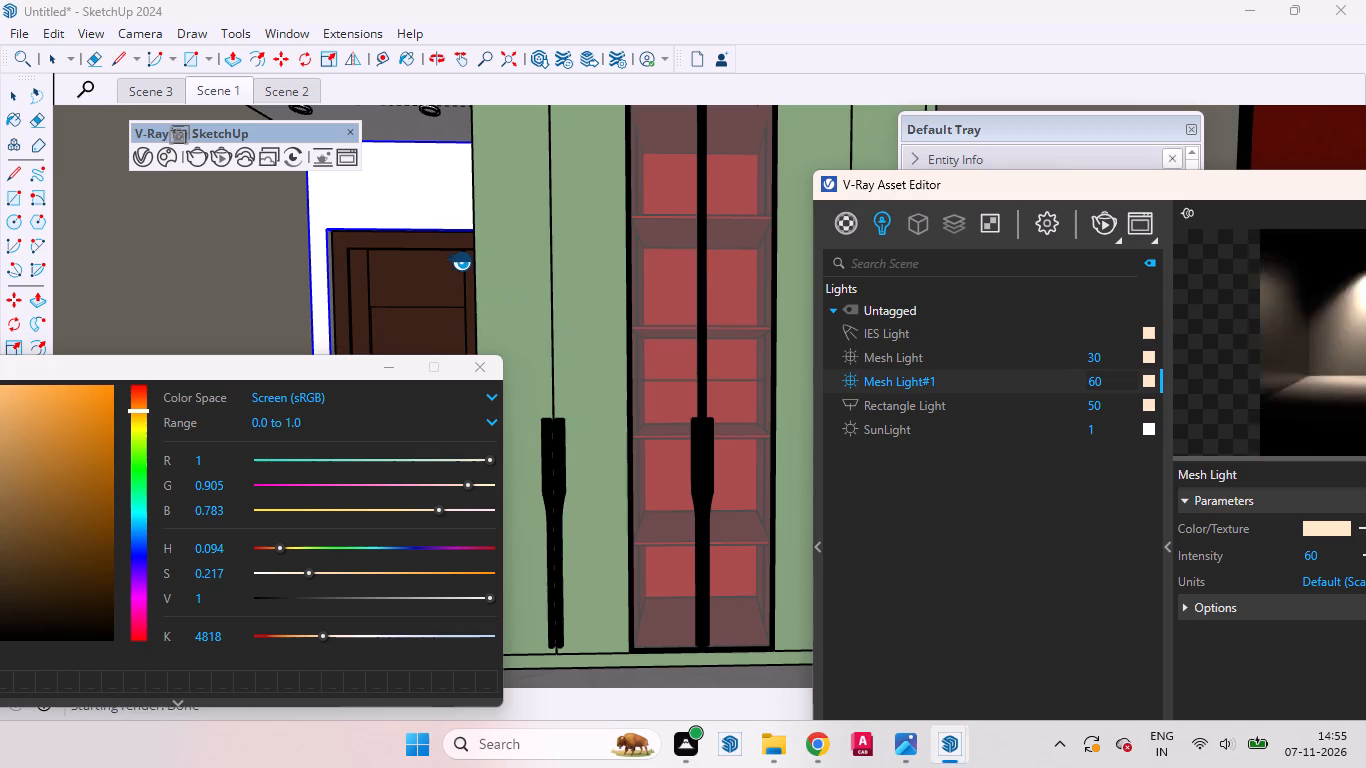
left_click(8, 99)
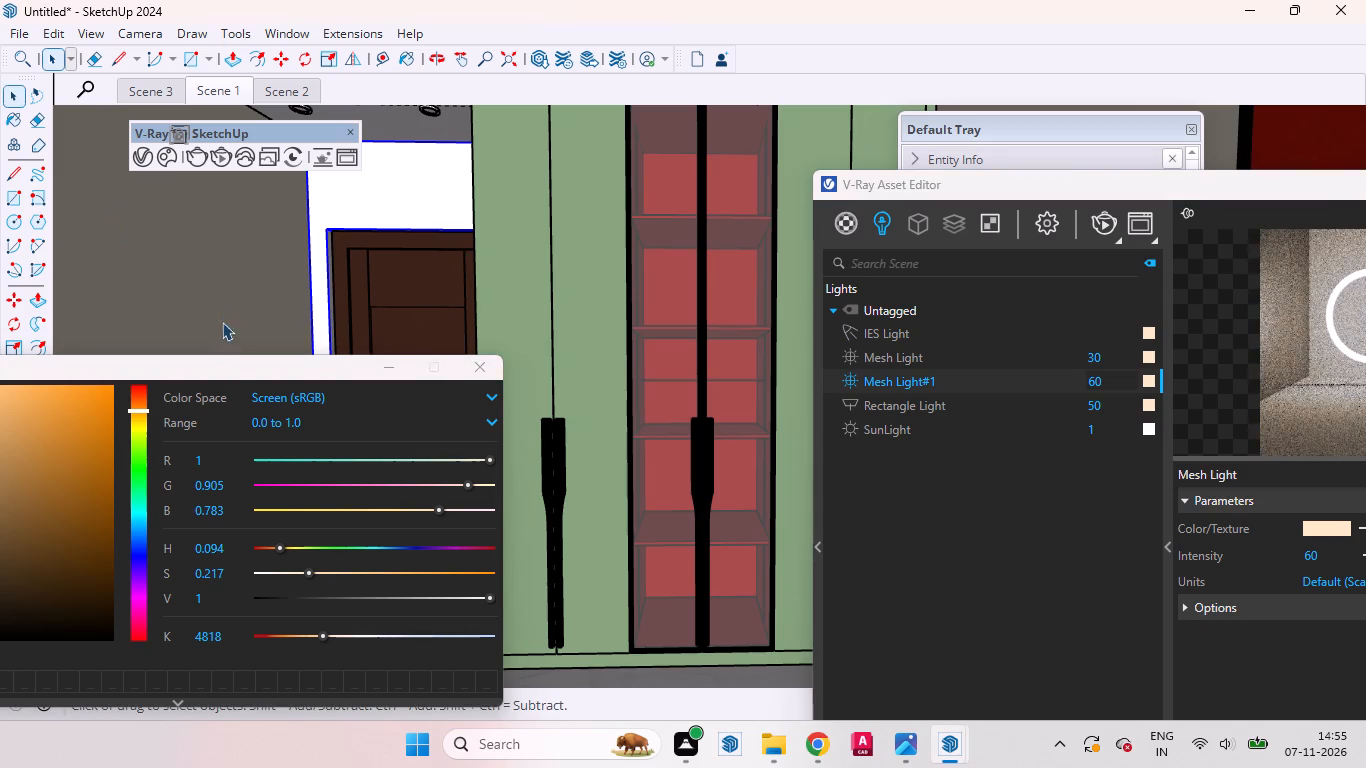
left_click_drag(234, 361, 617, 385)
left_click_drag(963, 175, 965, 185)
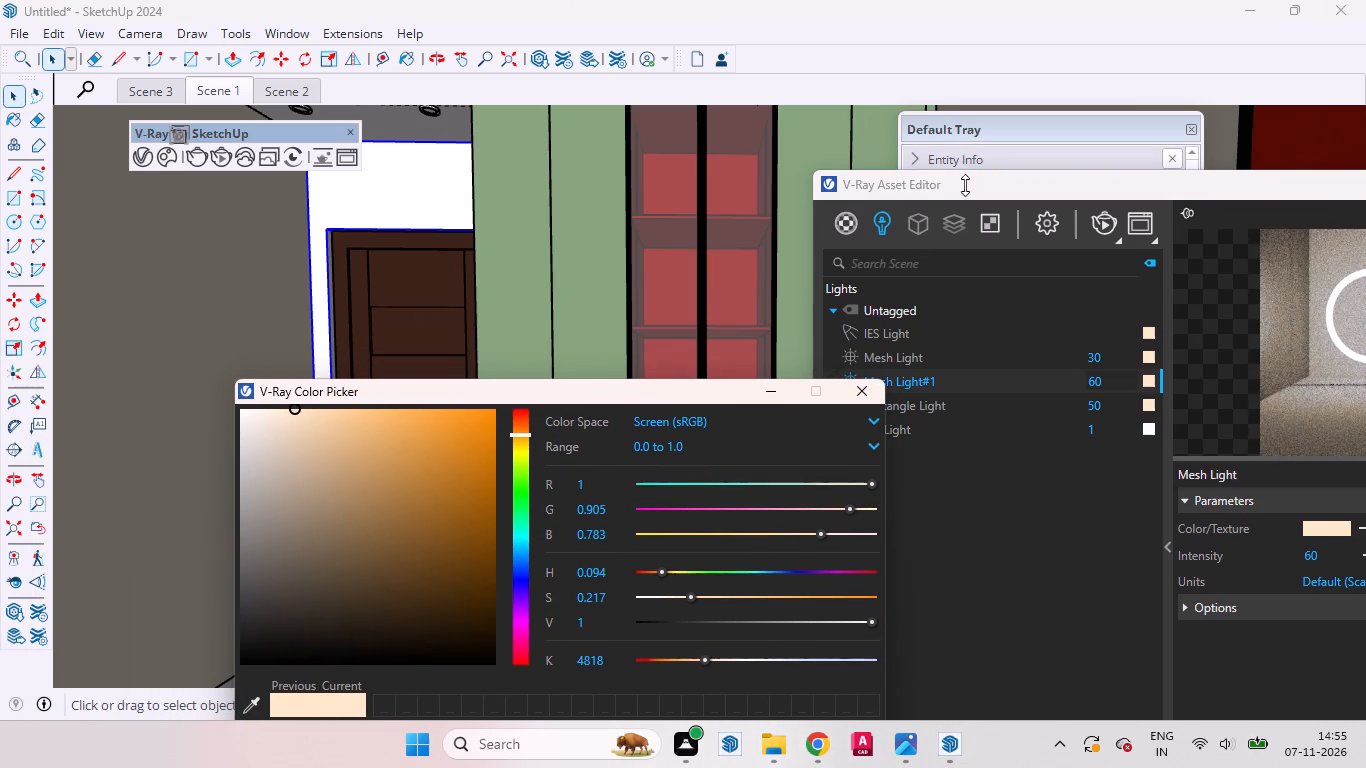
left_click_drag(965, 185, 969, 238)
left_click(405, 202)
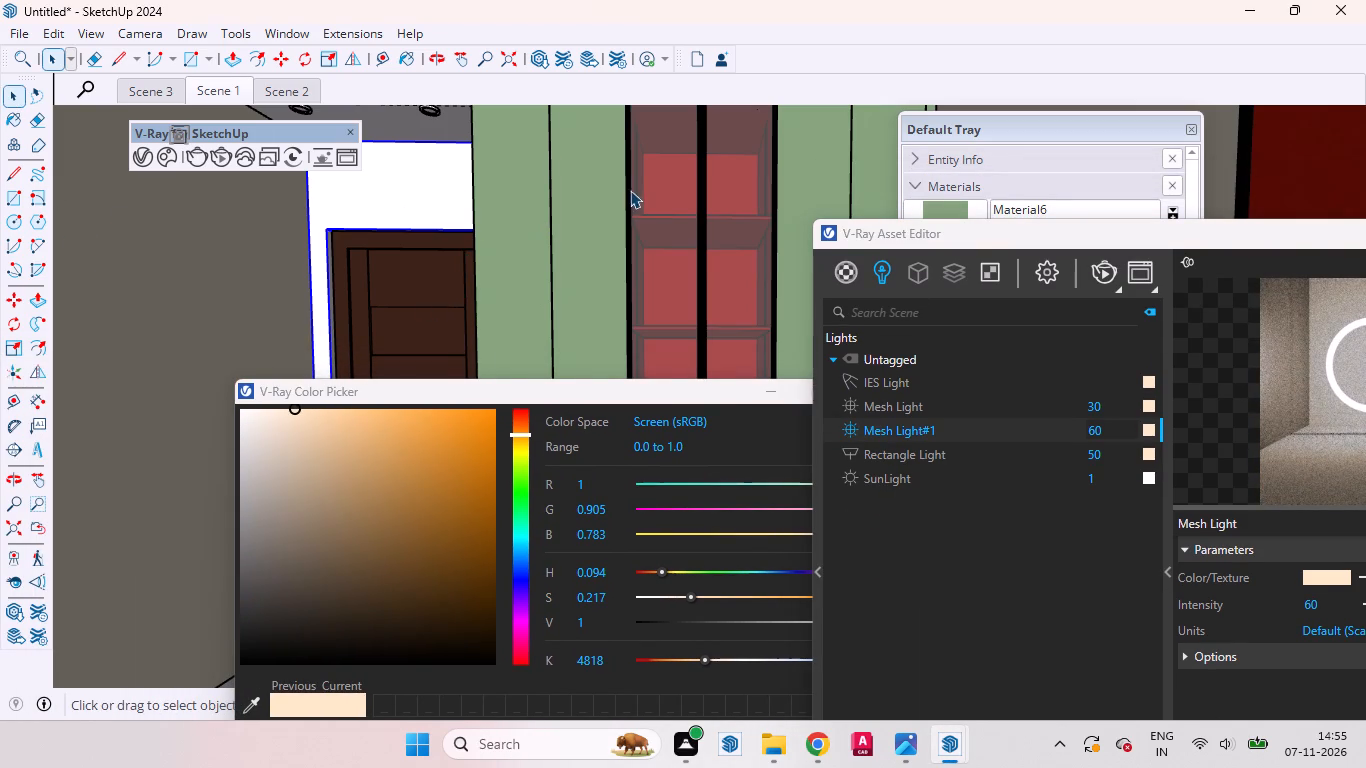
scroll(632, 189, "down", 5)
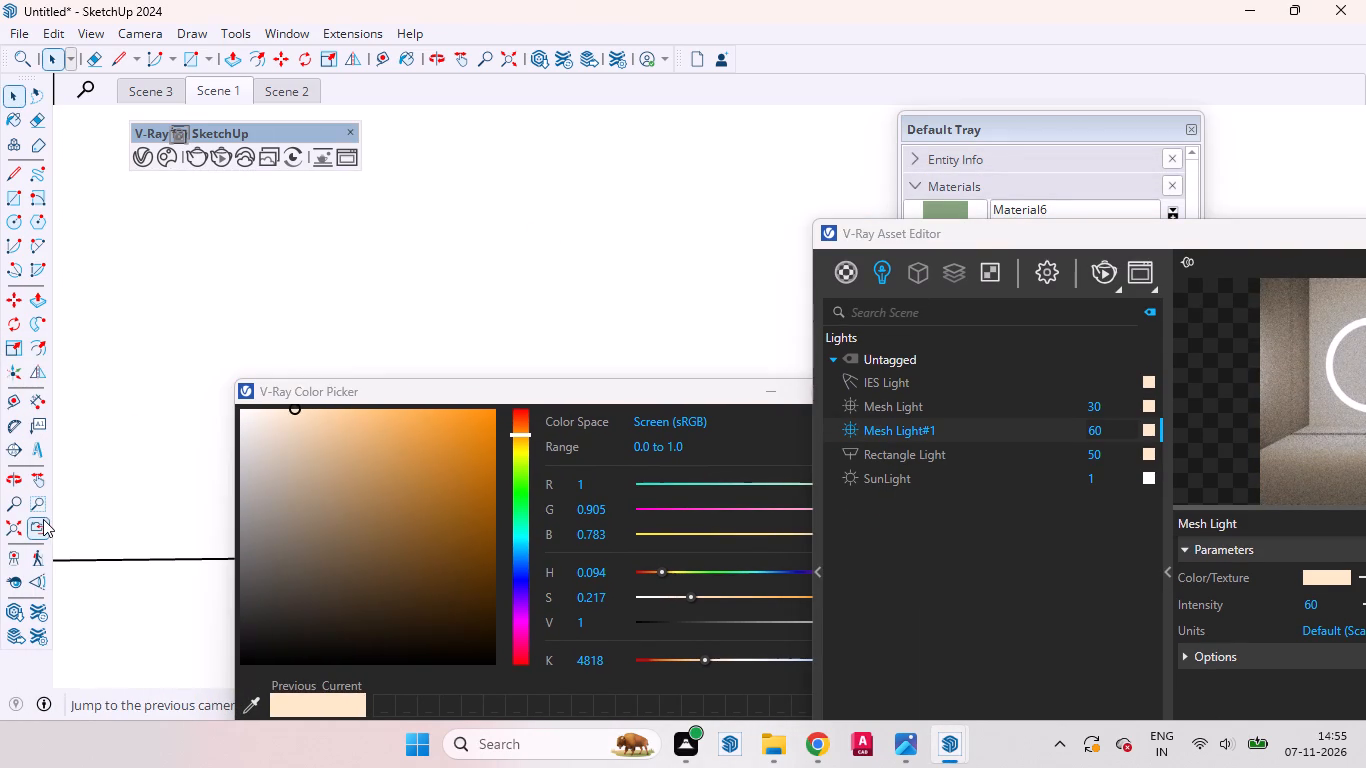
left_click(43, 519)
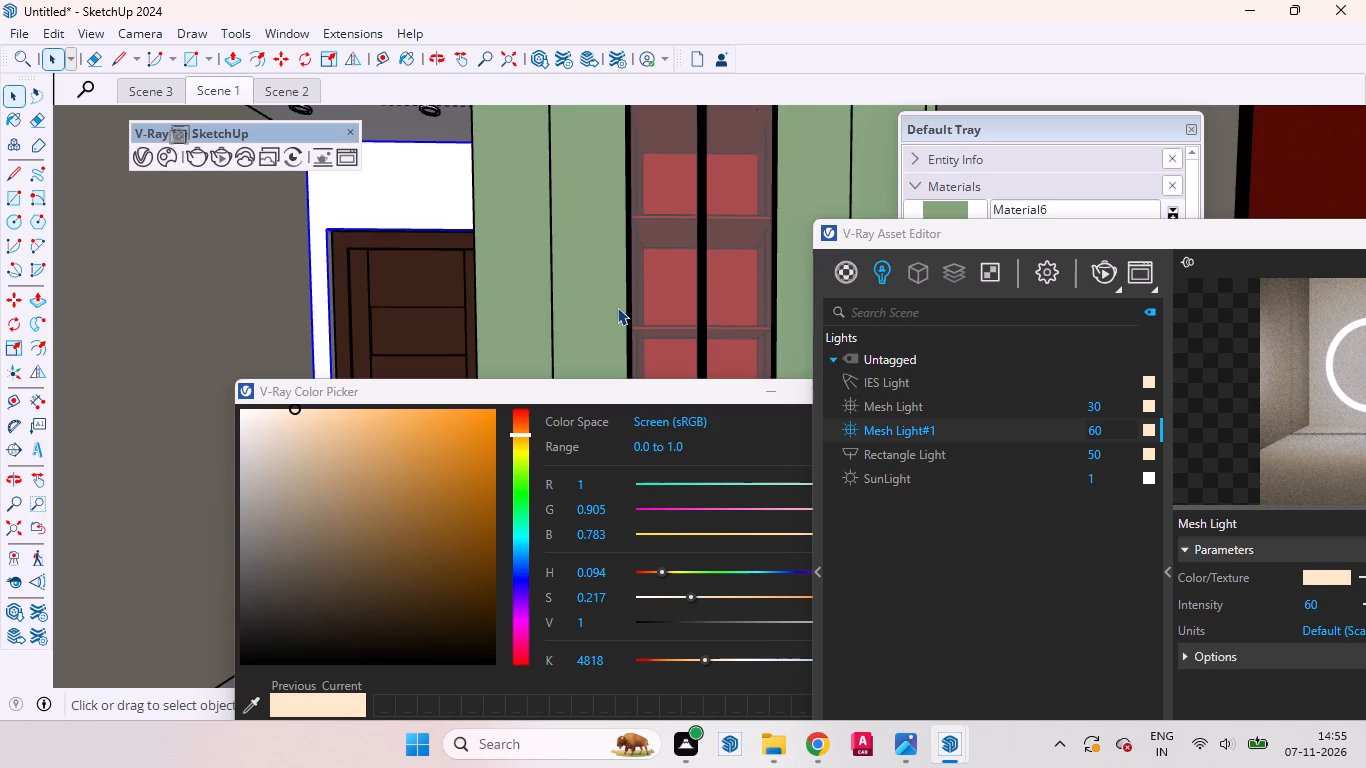
Start a new material and choose the cream image download (7) from the Downloads folder as its texture.
left_click_drag(718, 387, 411, 360)
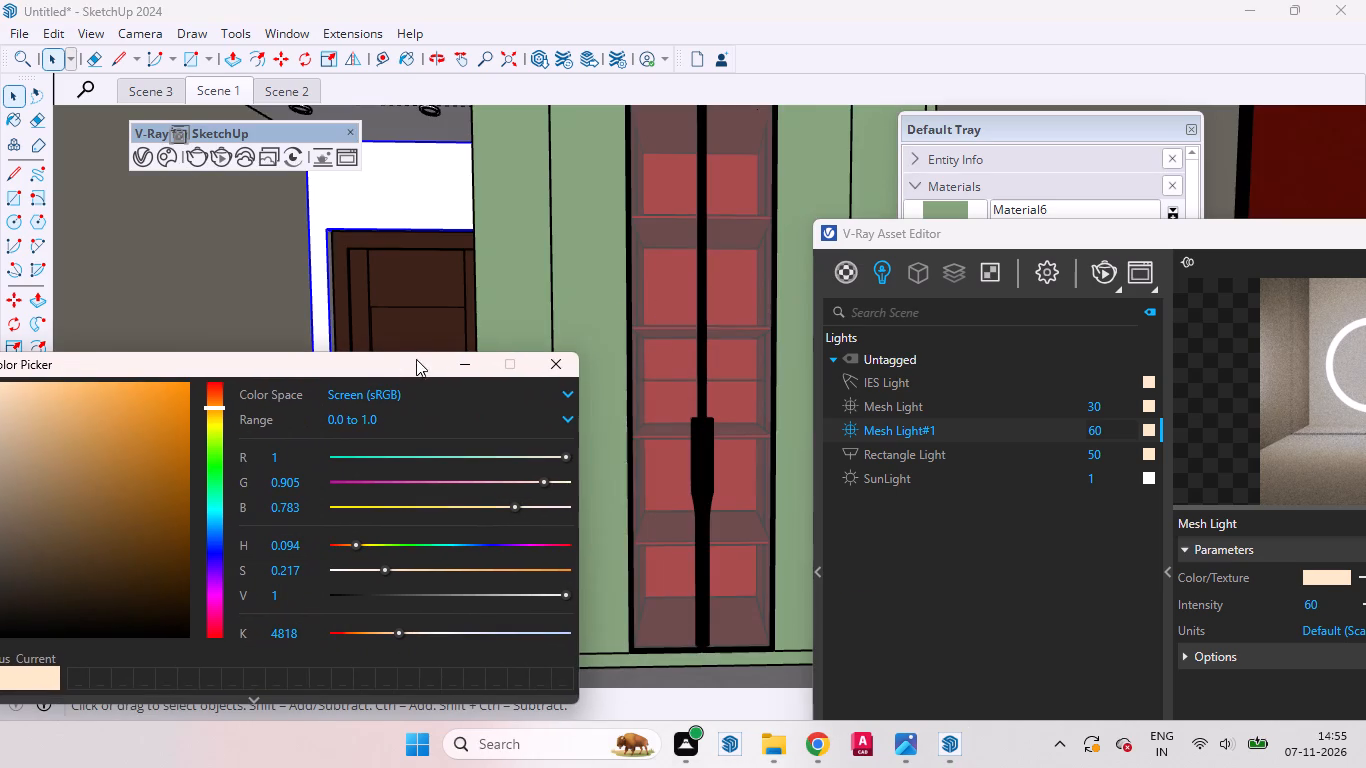
left_click_drag(961, 238, 135, 344)
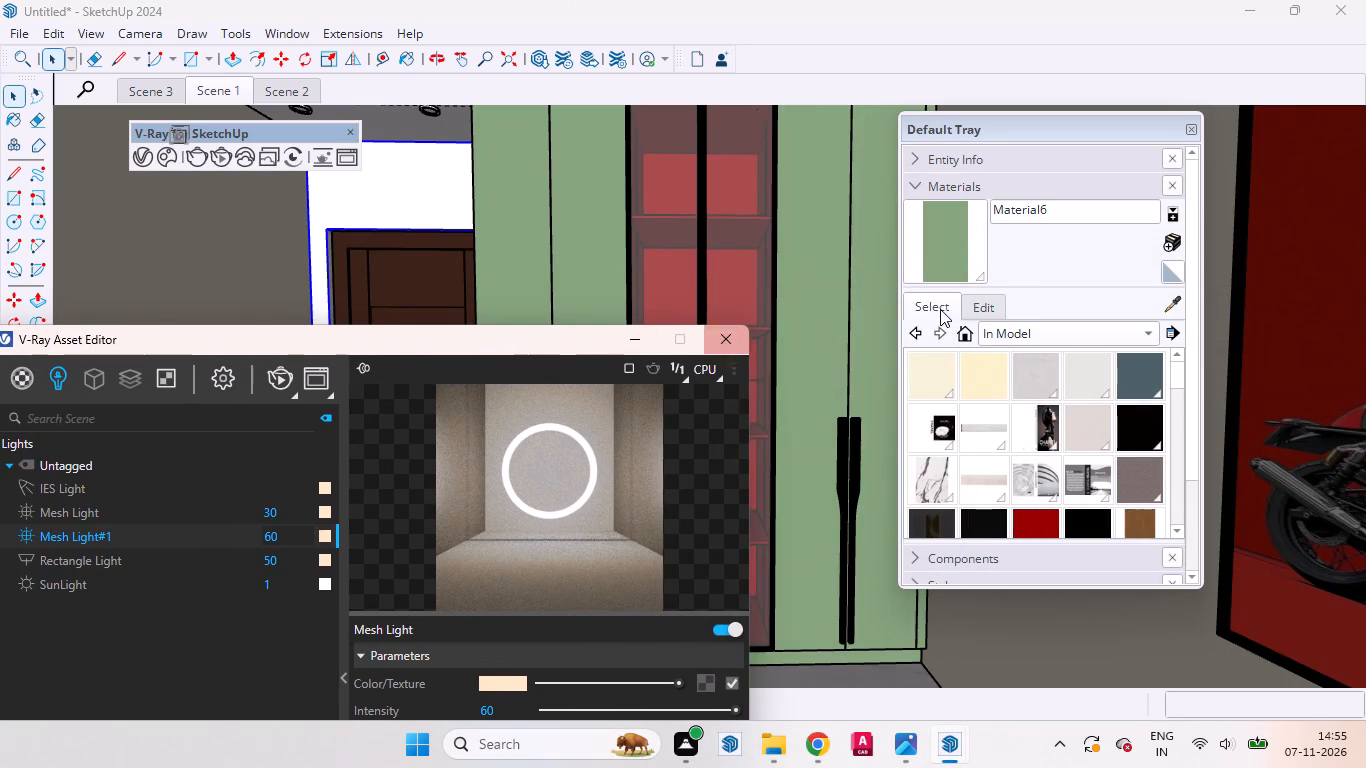
left_click(1171, 230)
left_click(1051, 454)
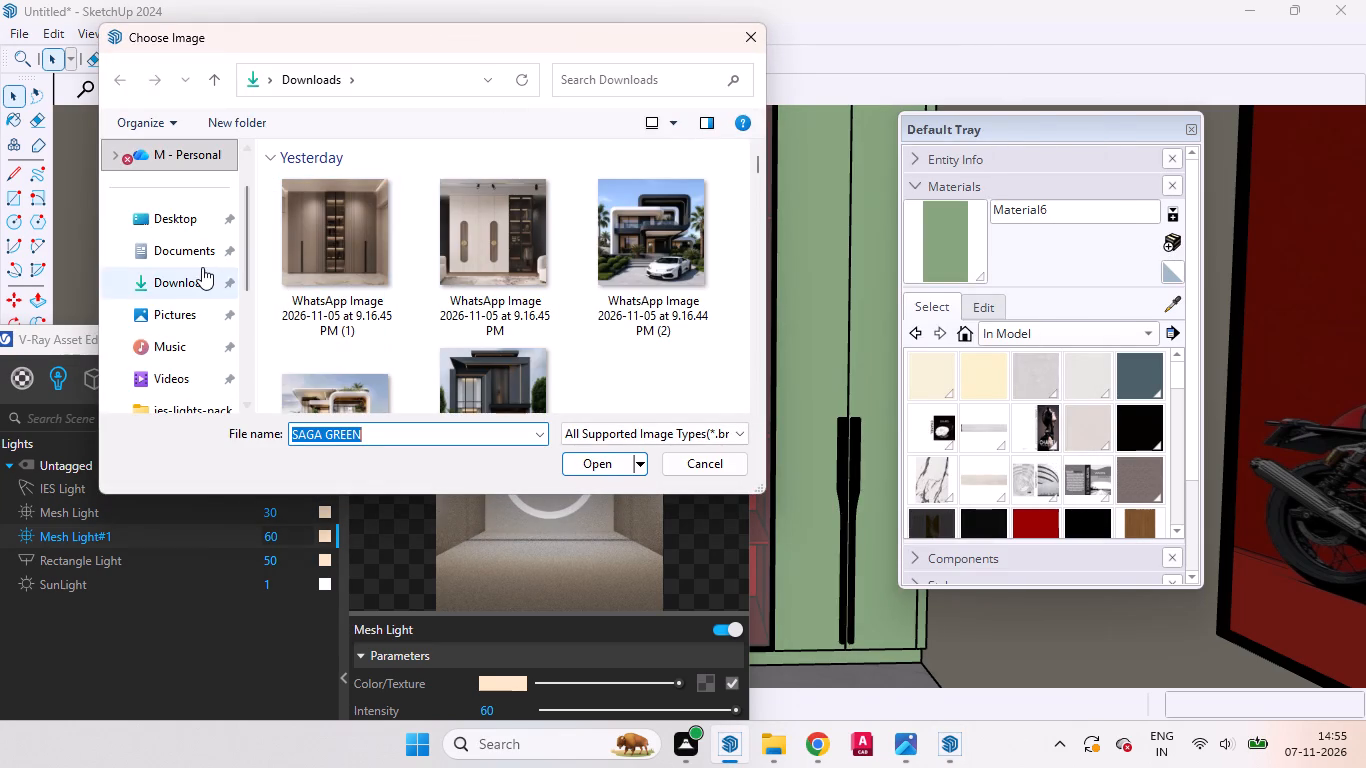
left_click(202, 267)
scroll(431, 264, "down", 3)
scroll(431, 268, "up", 1)
scroll(431, 270, "down", 1)
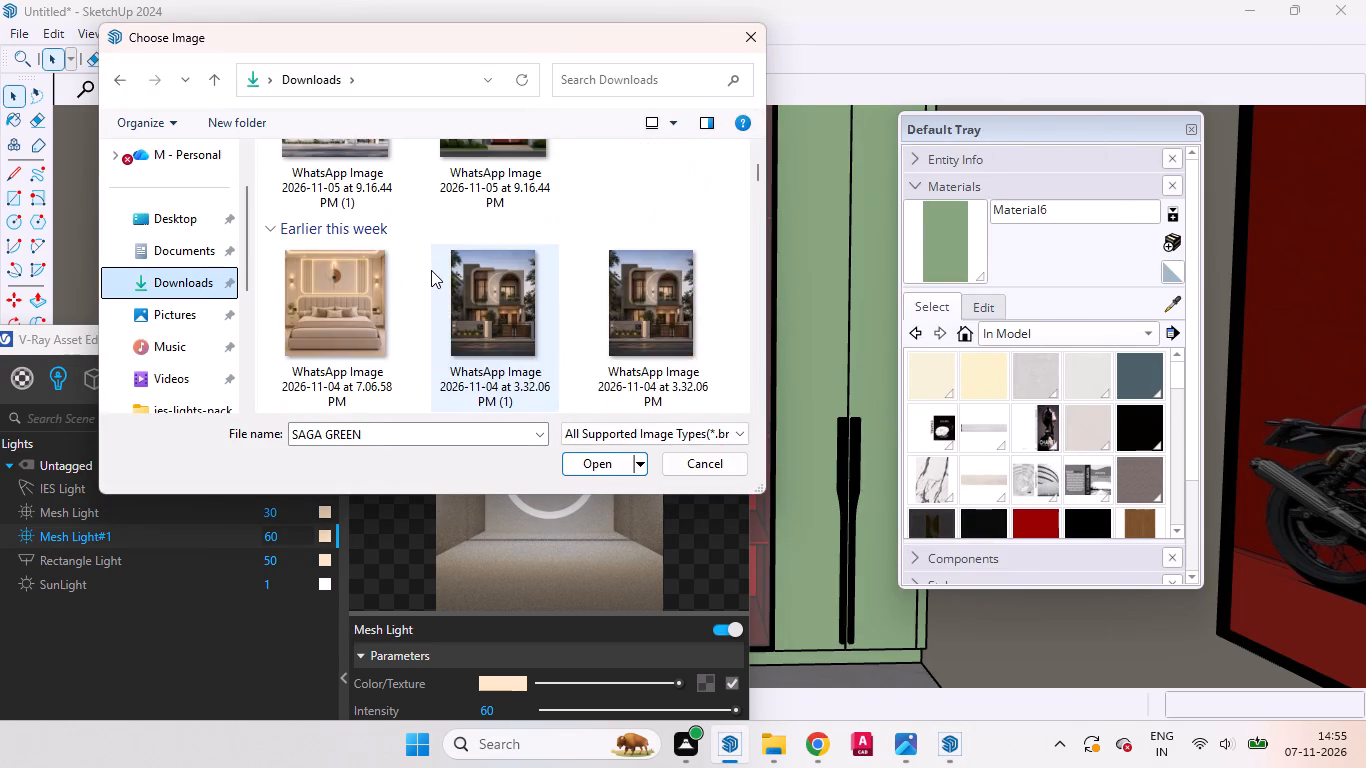
scroll(431, 270, "down", 8)
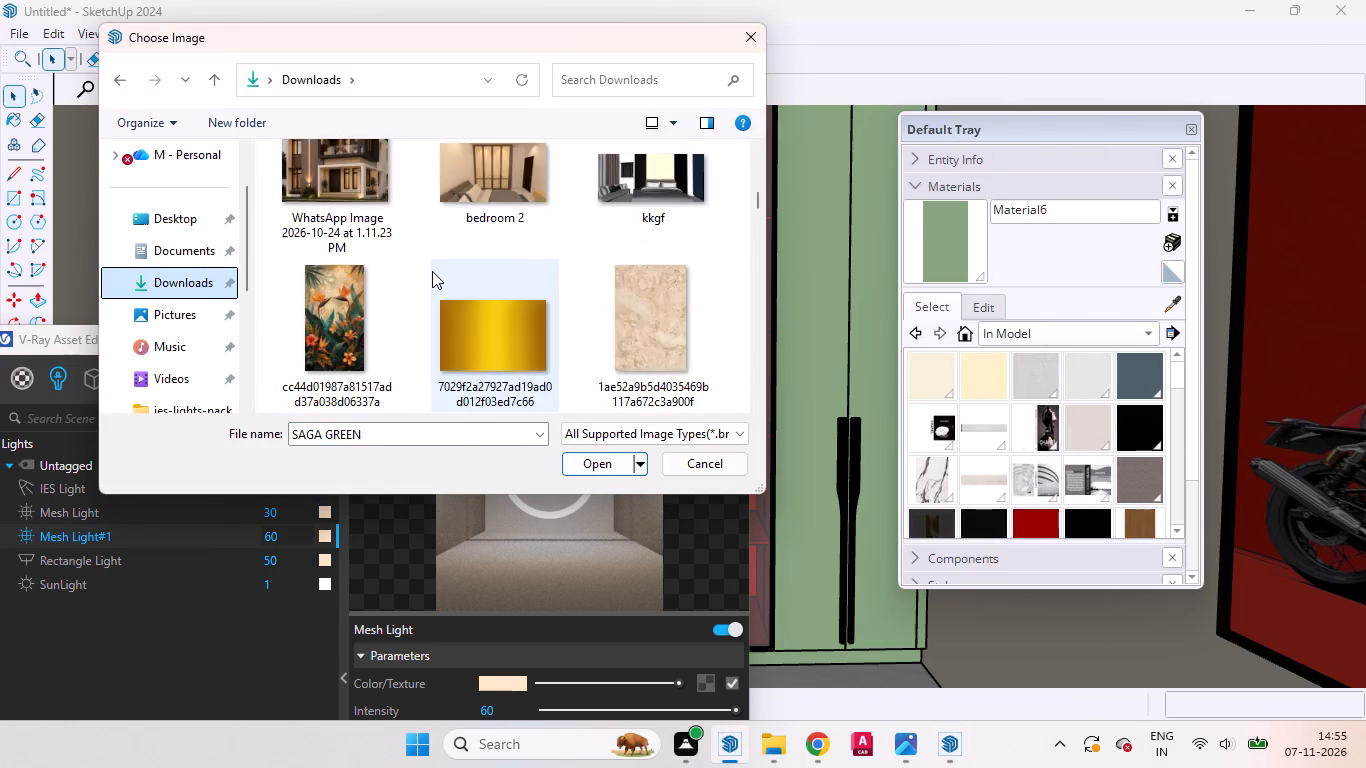
scroll(432, 271, "down", 5)
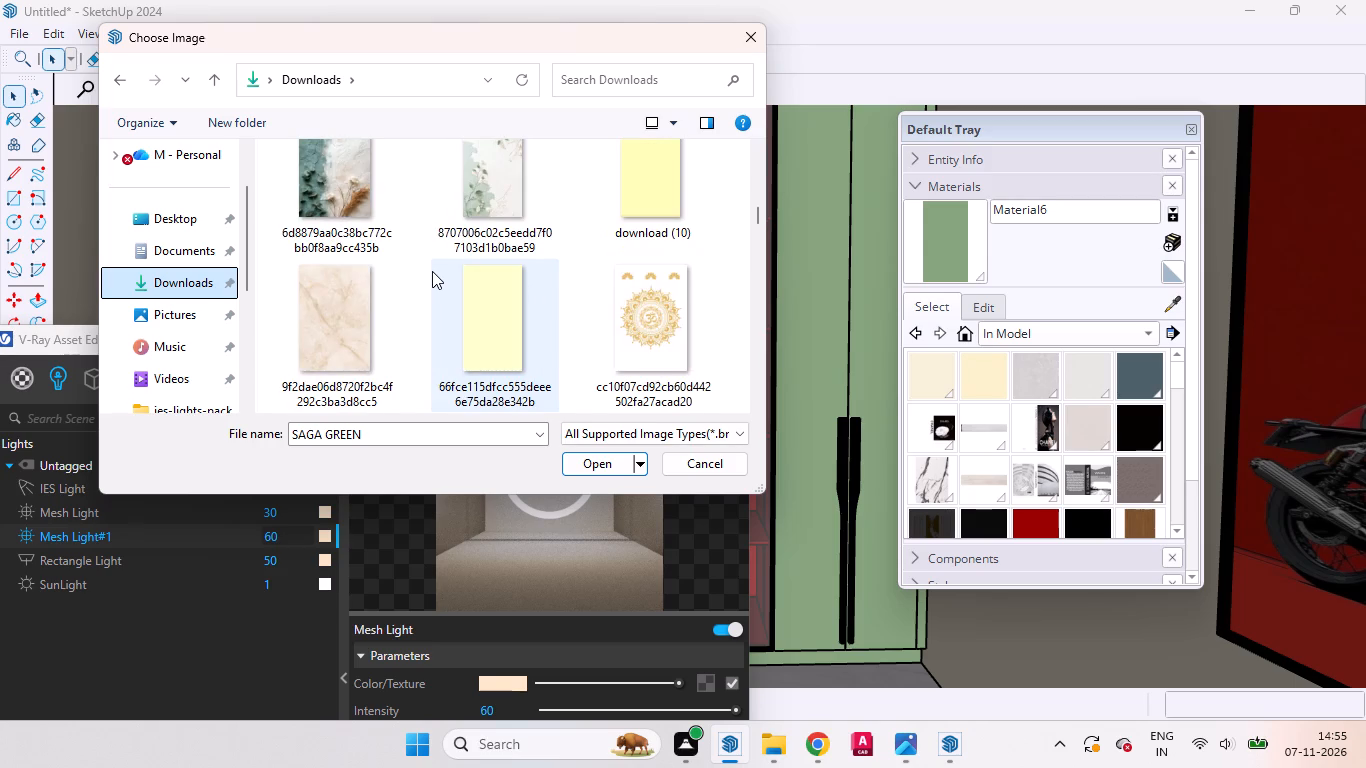
scroll(432, 271, "down", 5)
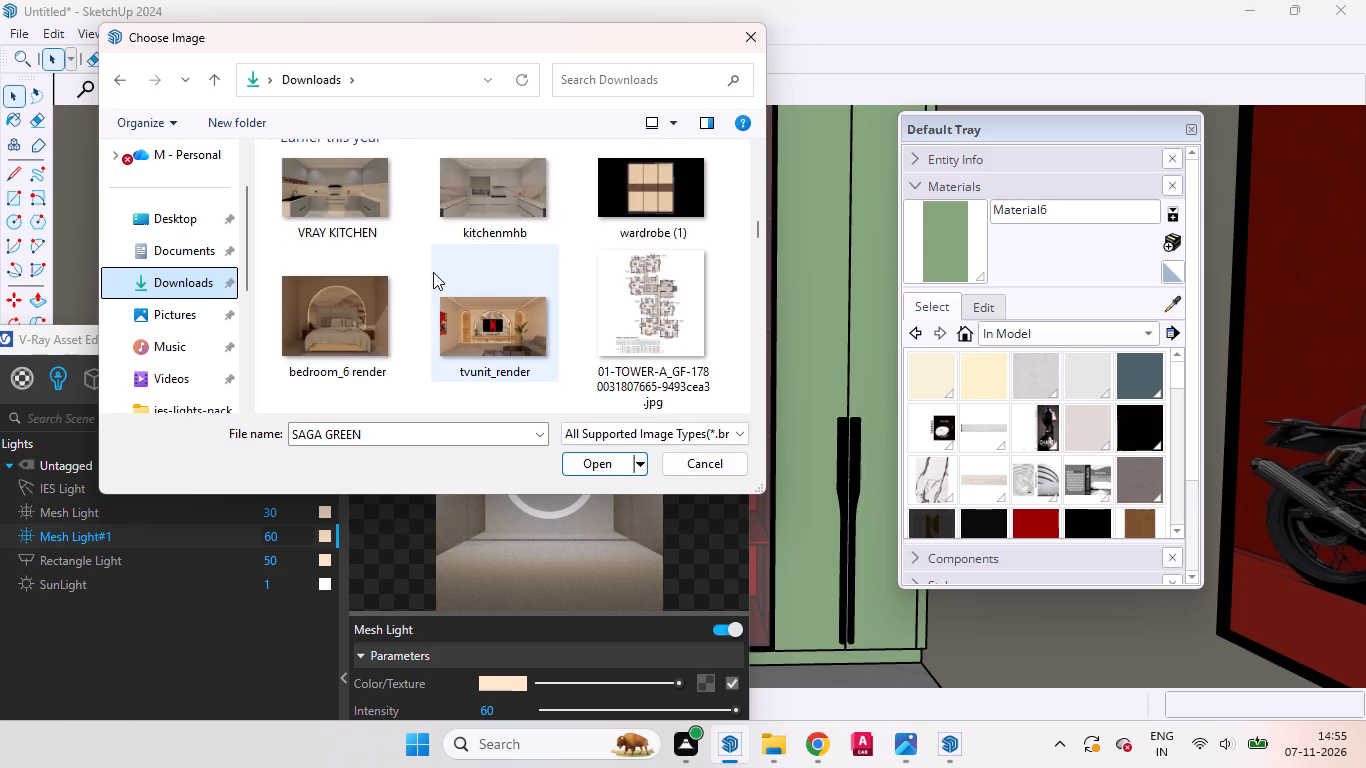
scroll(433, 272, "down", 8)
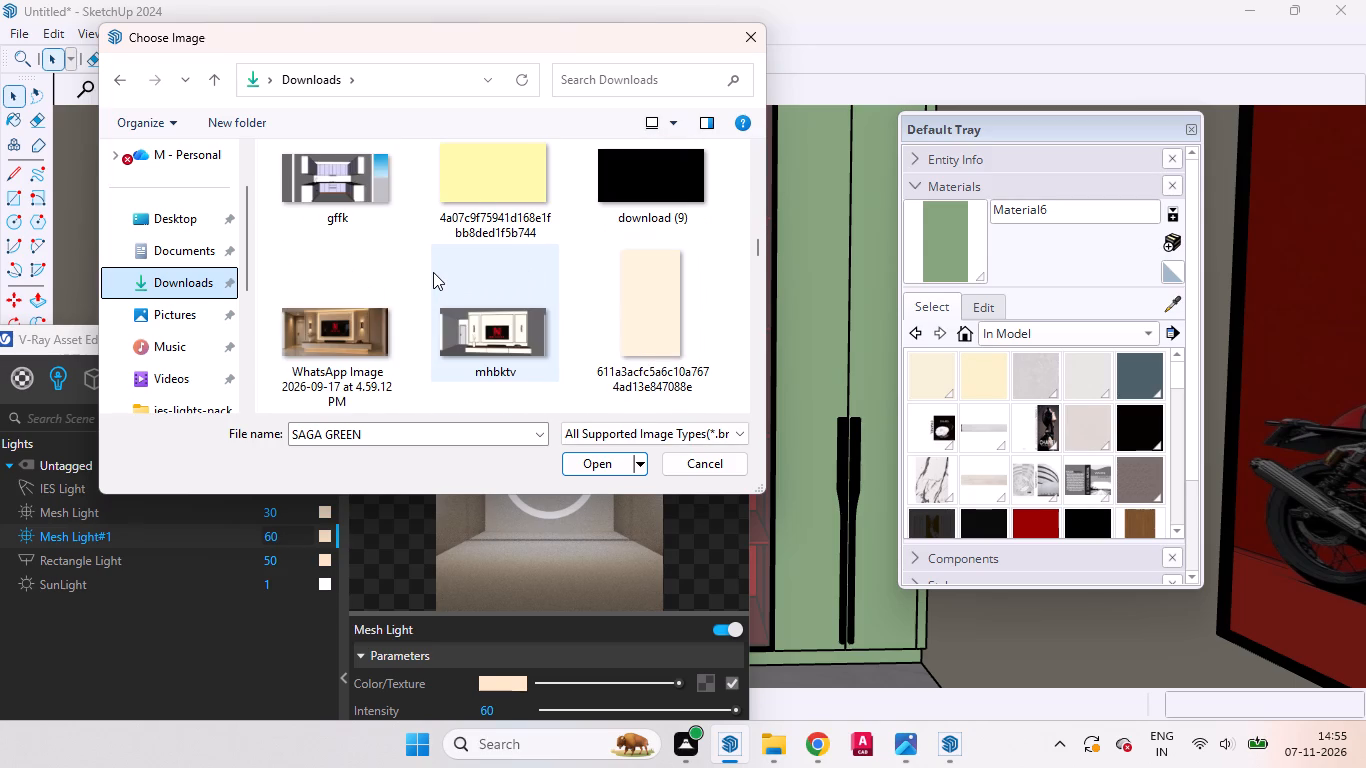
scroll(433, 272, "down", 3)
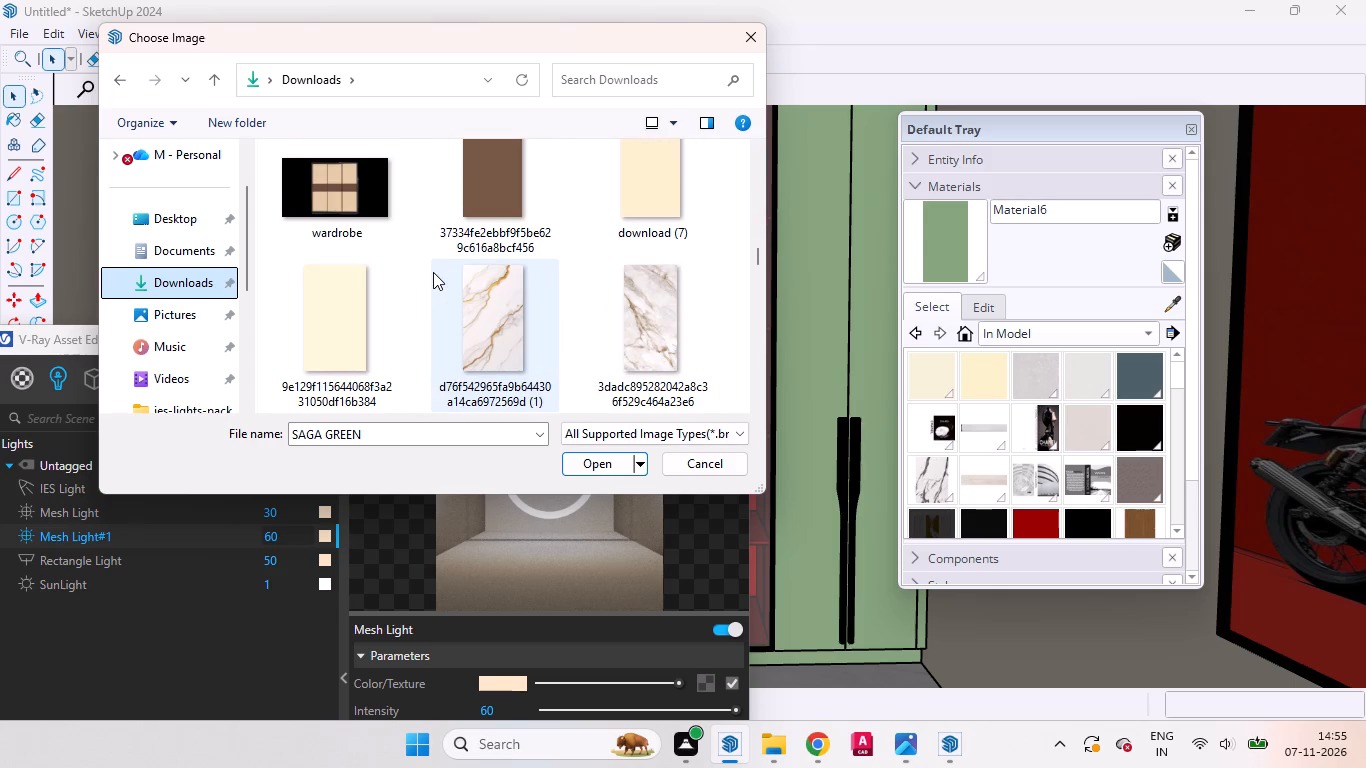
left_click(626, 214)
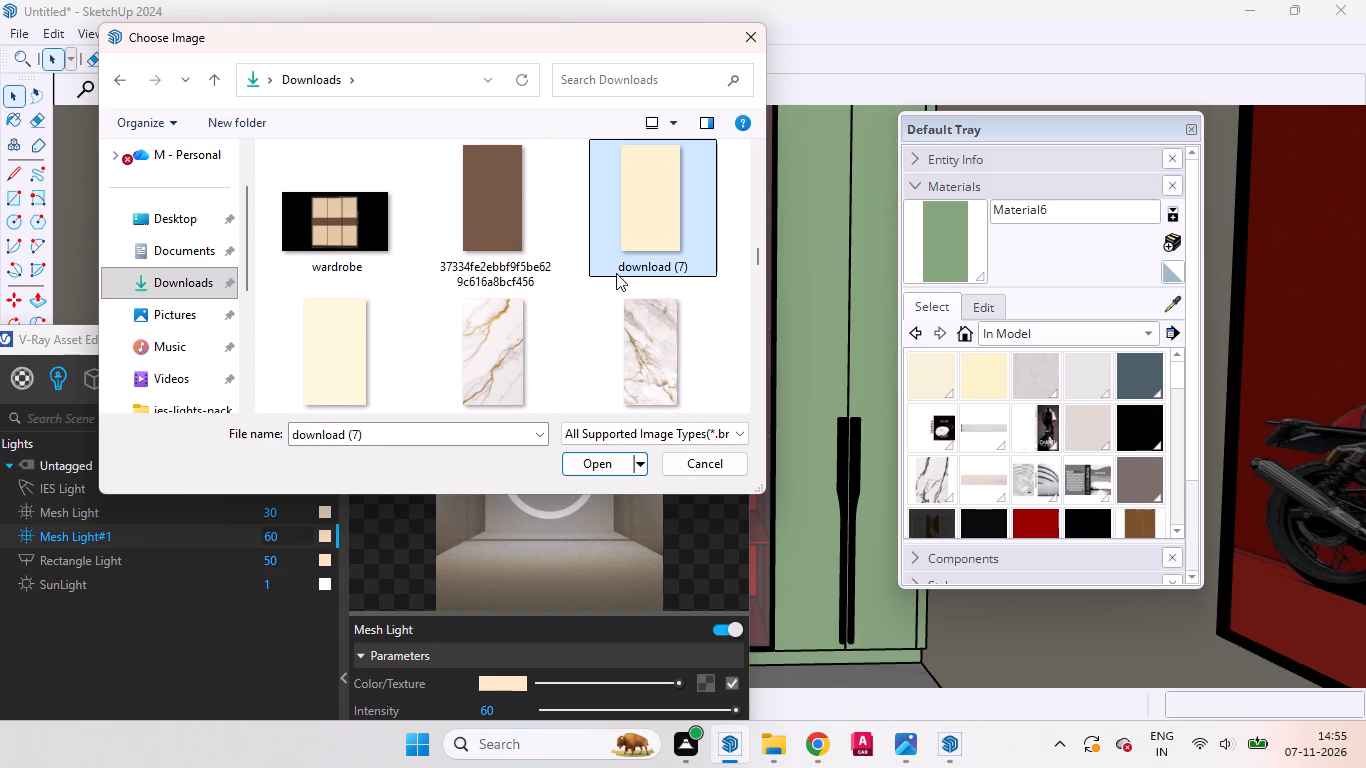
left_click(583, 454)
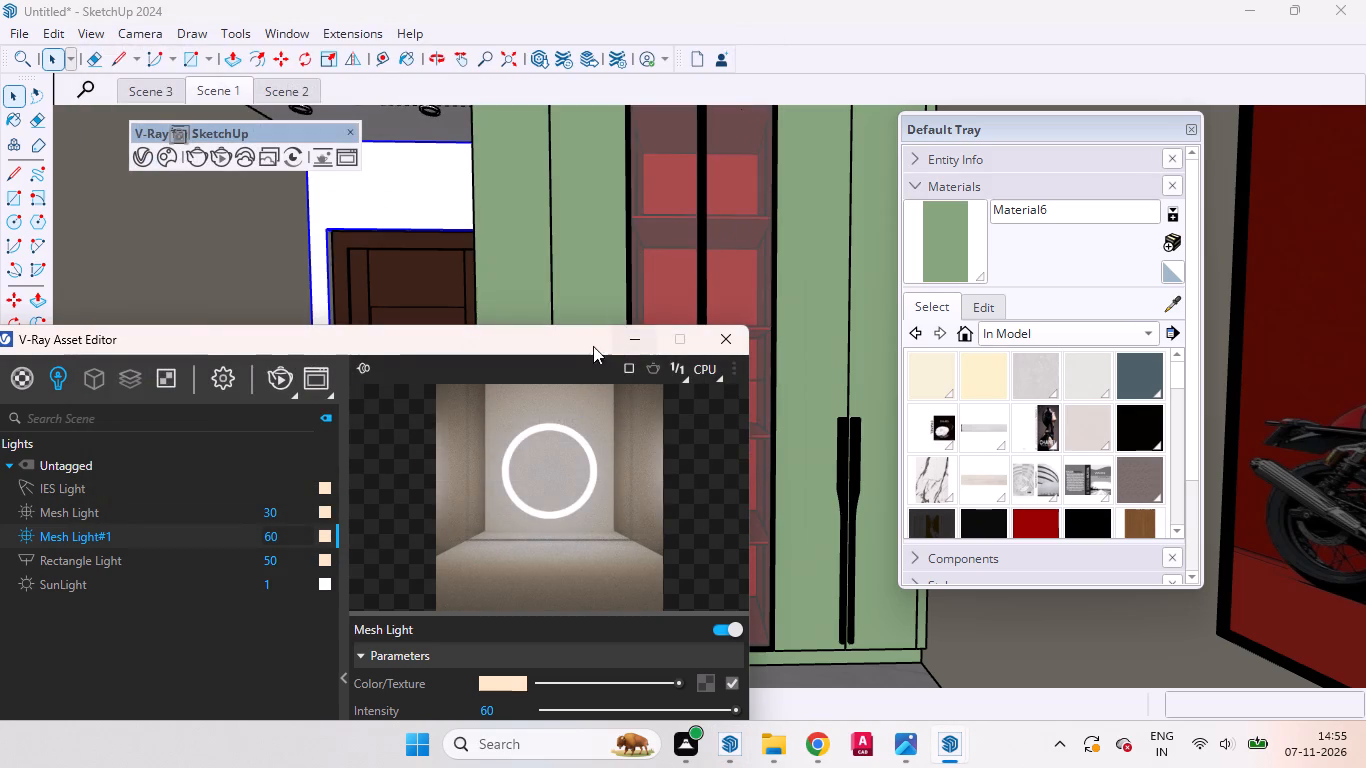
Create the cream textured material and paint the sage green wardrobe with it.
left_click_drag(584, 341, 510, 97)
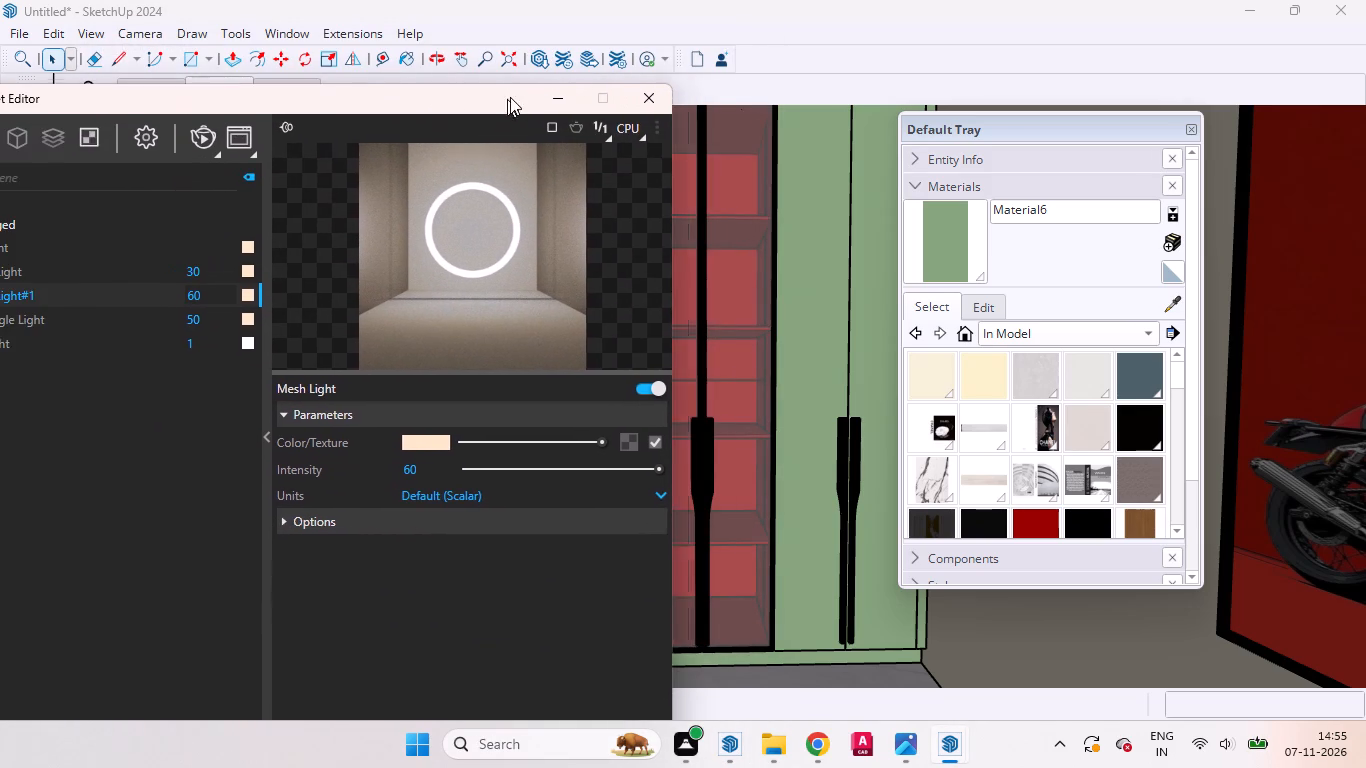
left_click_drag(510, 97, 530, 95)
left_click(573, 89)
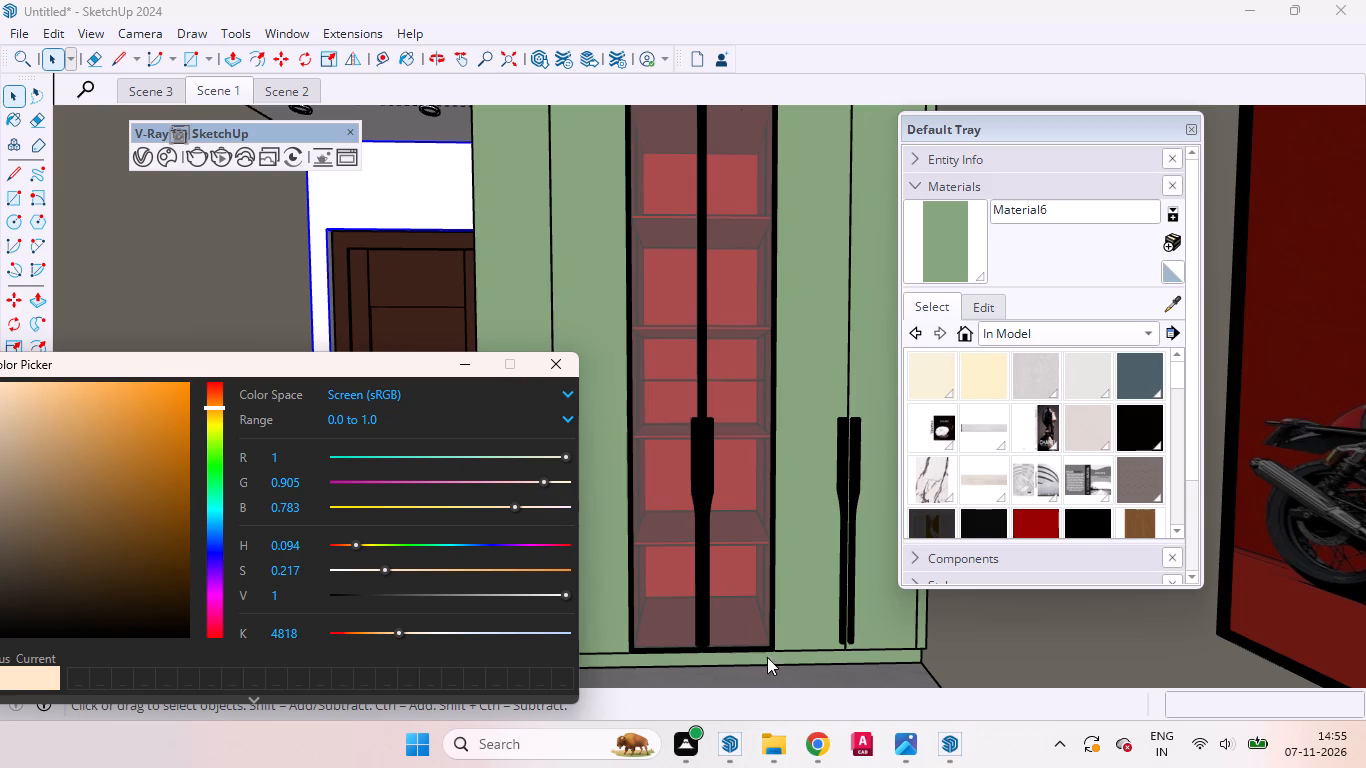
left_click(456, 362)
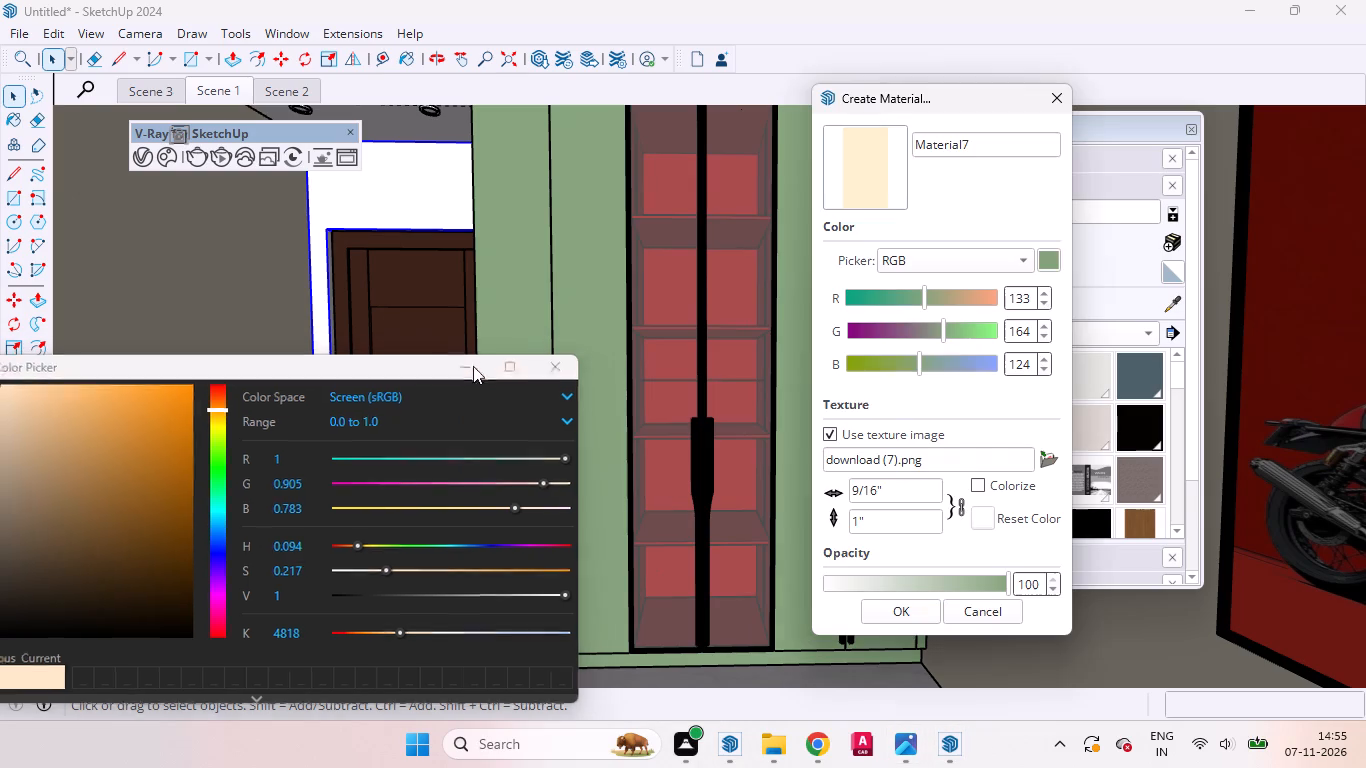
left_click(900, 606)
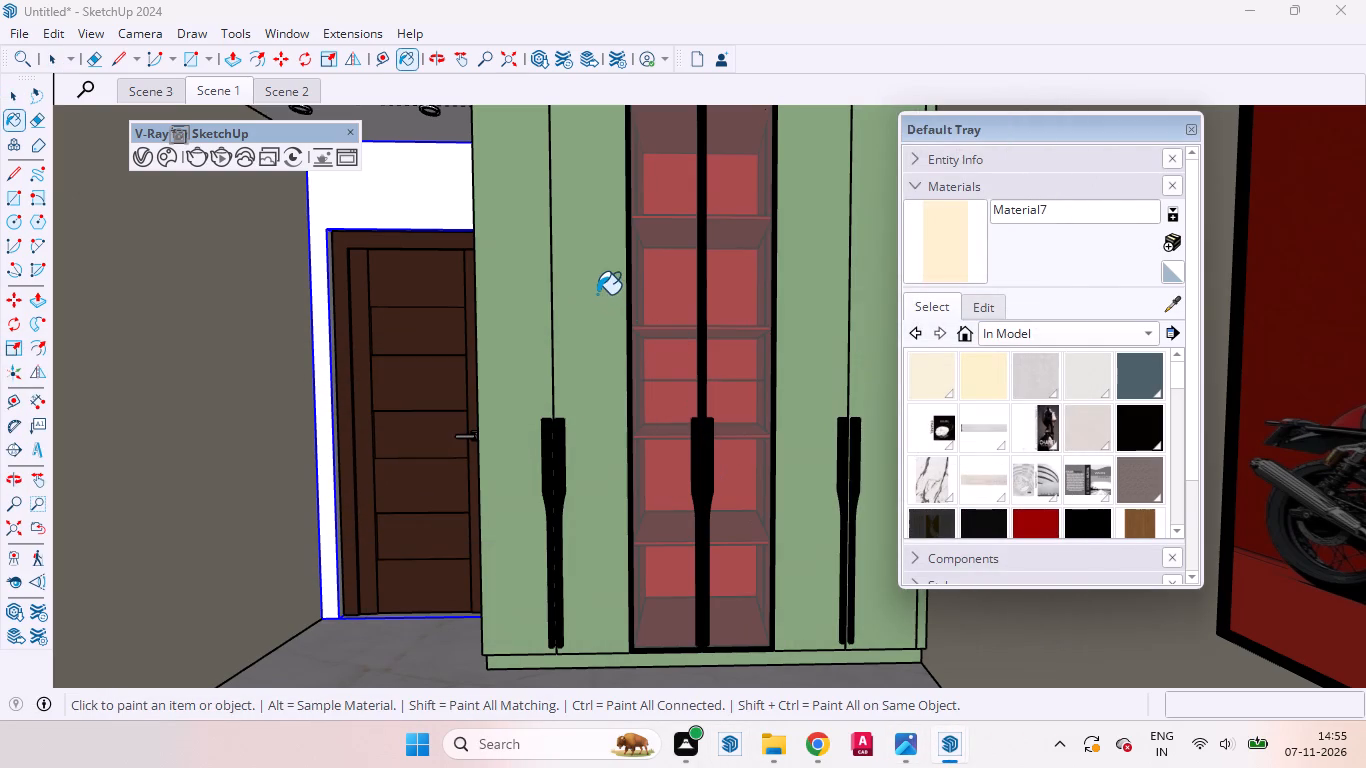
left_click(597, 294)
Examine the repainted wardrobe fronts up close and return to the Scene 1 view.
scroll(537, 319, "up", 3)
scroll(537, 319, "down", 1)
scroll(537, 319, "up", 7)
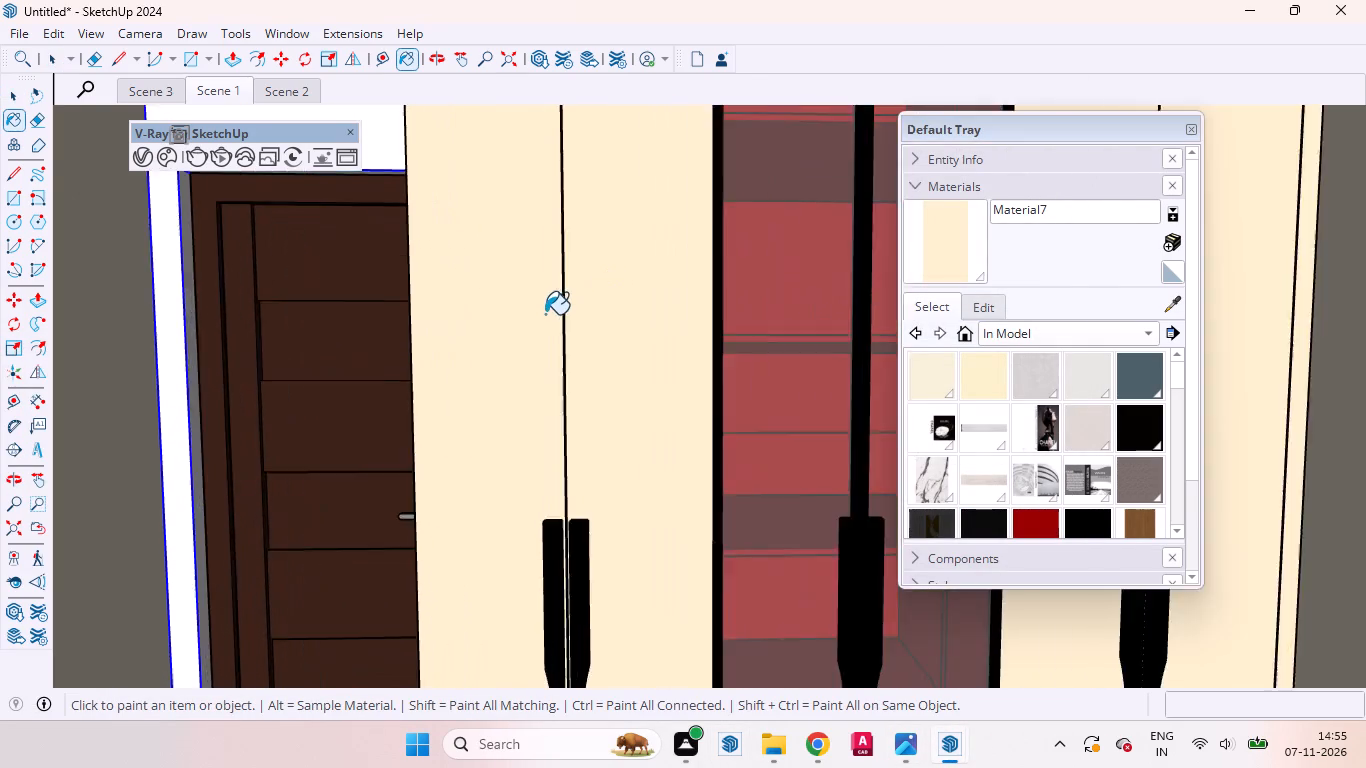
scroll(545, 314, "up", 3)
scroll(563, 327, "down", 1)
scroll(563, 327, "up", 3)
middle_click_drag(541, 358, 67, 375)
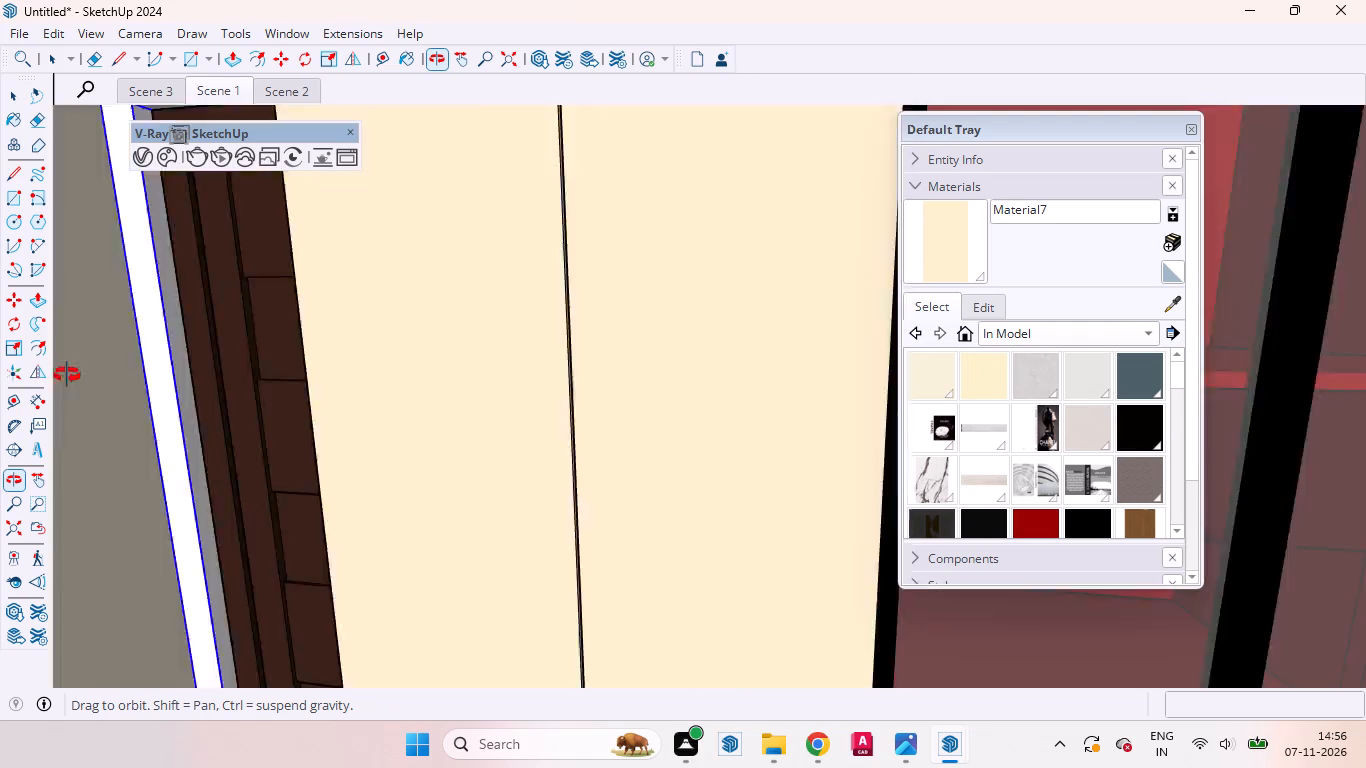
middle_click_drag(67, 375, 205, 349)
left_click(212, 92)
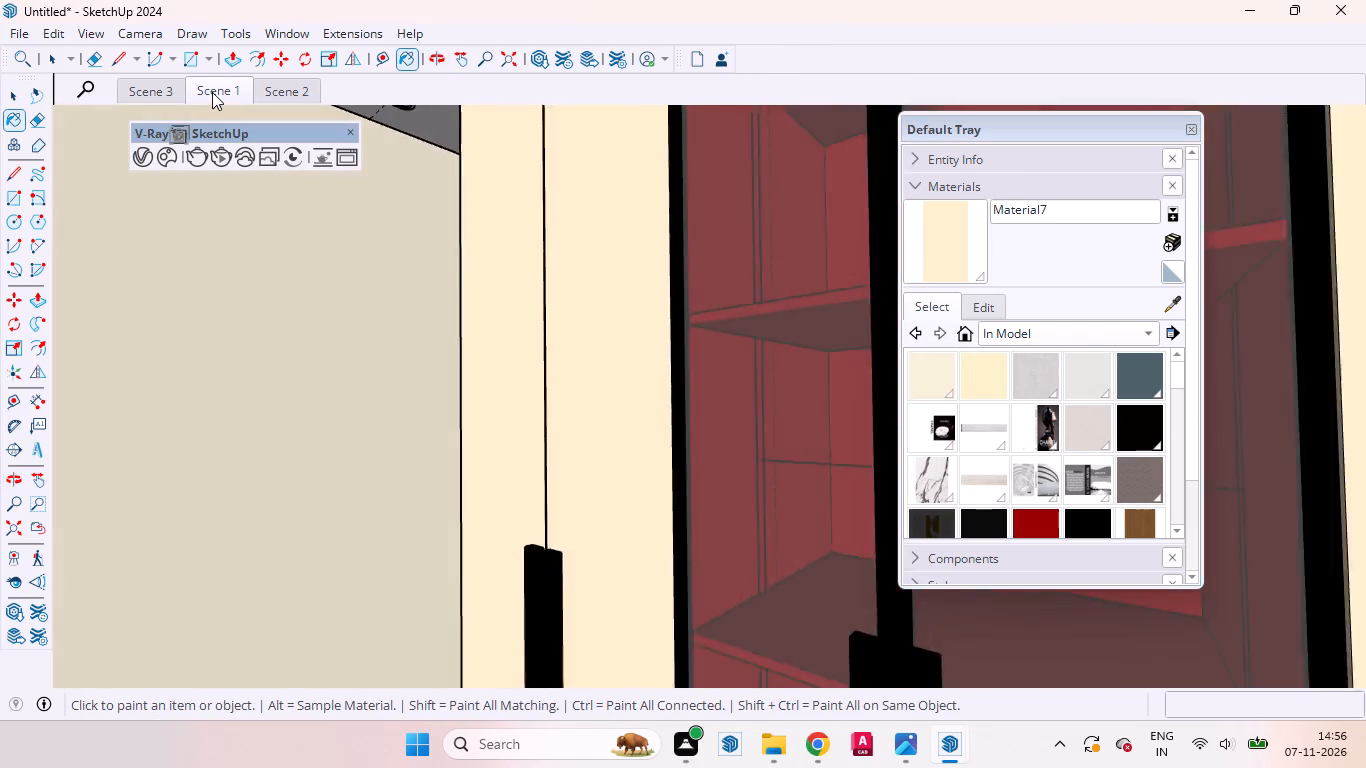
Make the wardrobe's cream material editable in V-Ray and raise its reflection colour from black to light grey.
left_click(952, 740)
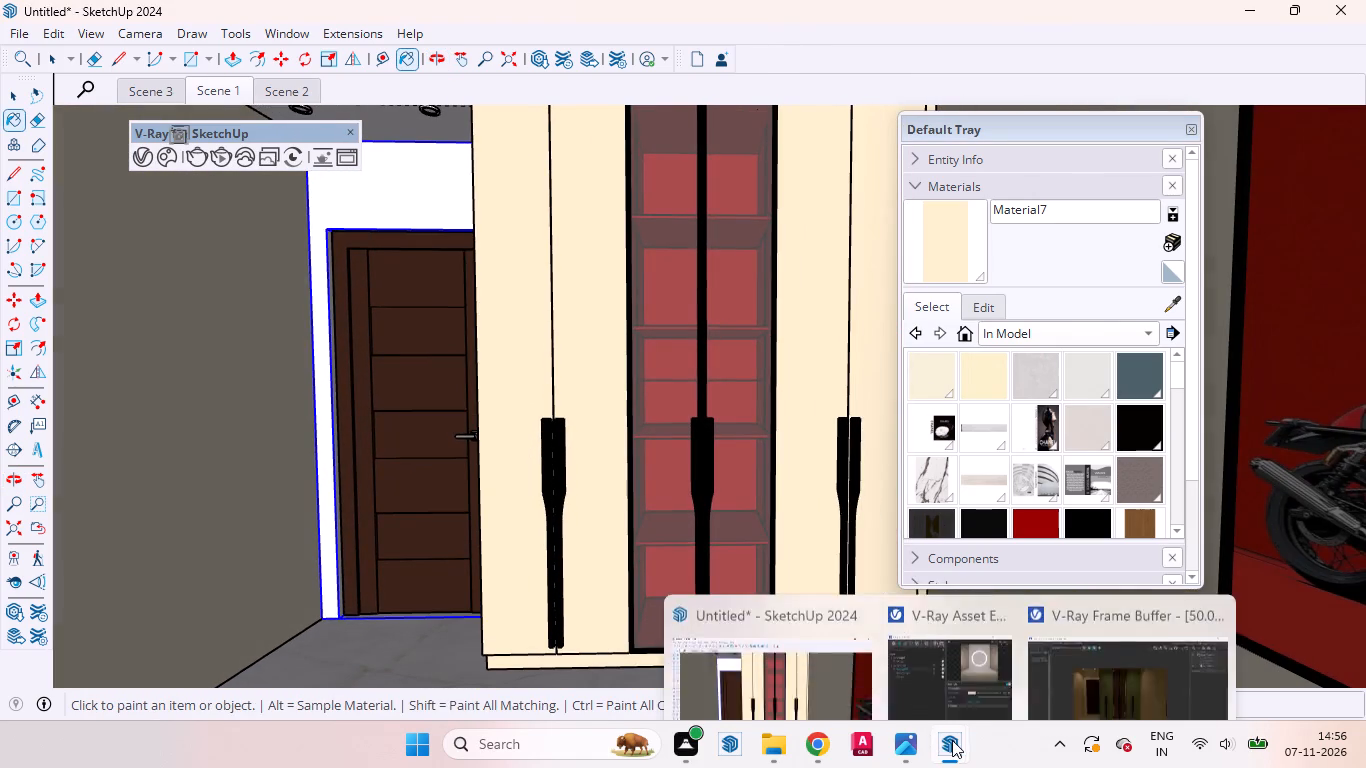
left_click(944, 750)
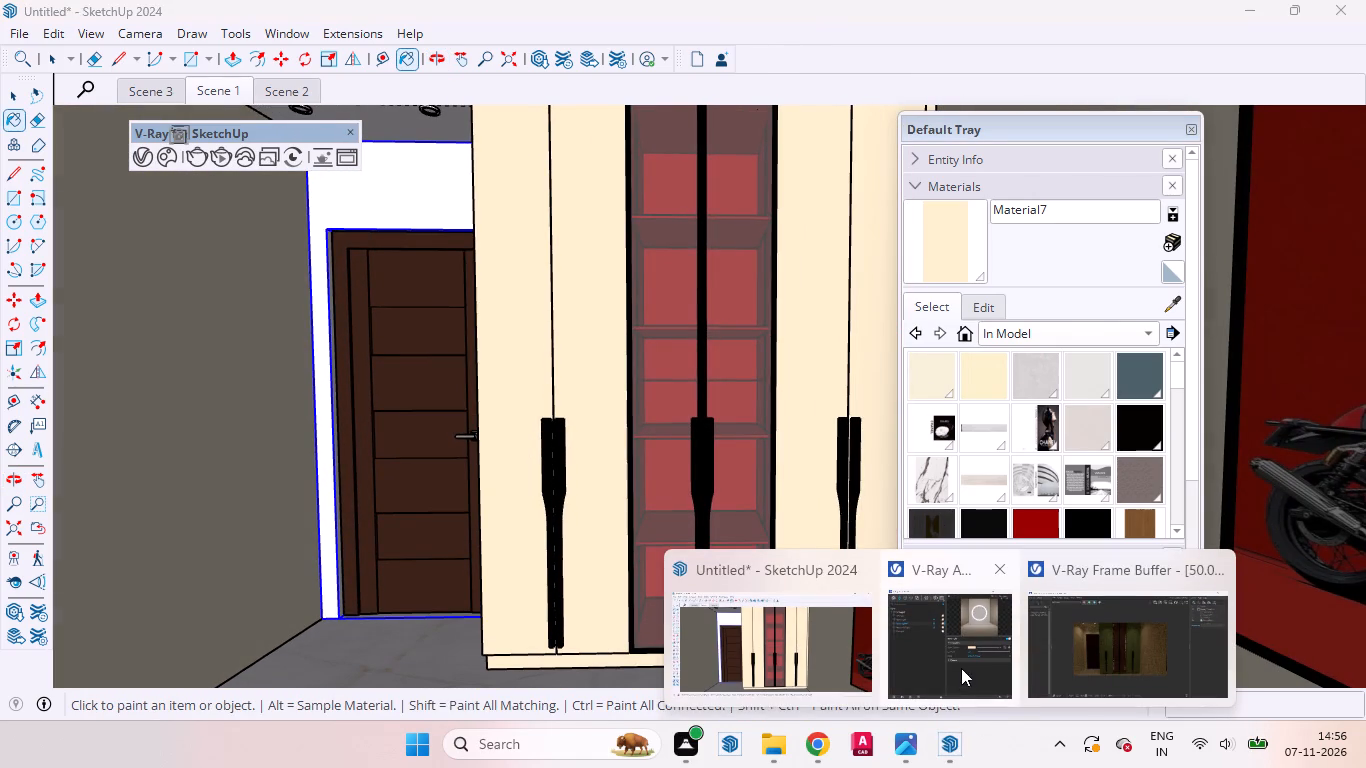
left_click(960, 657)
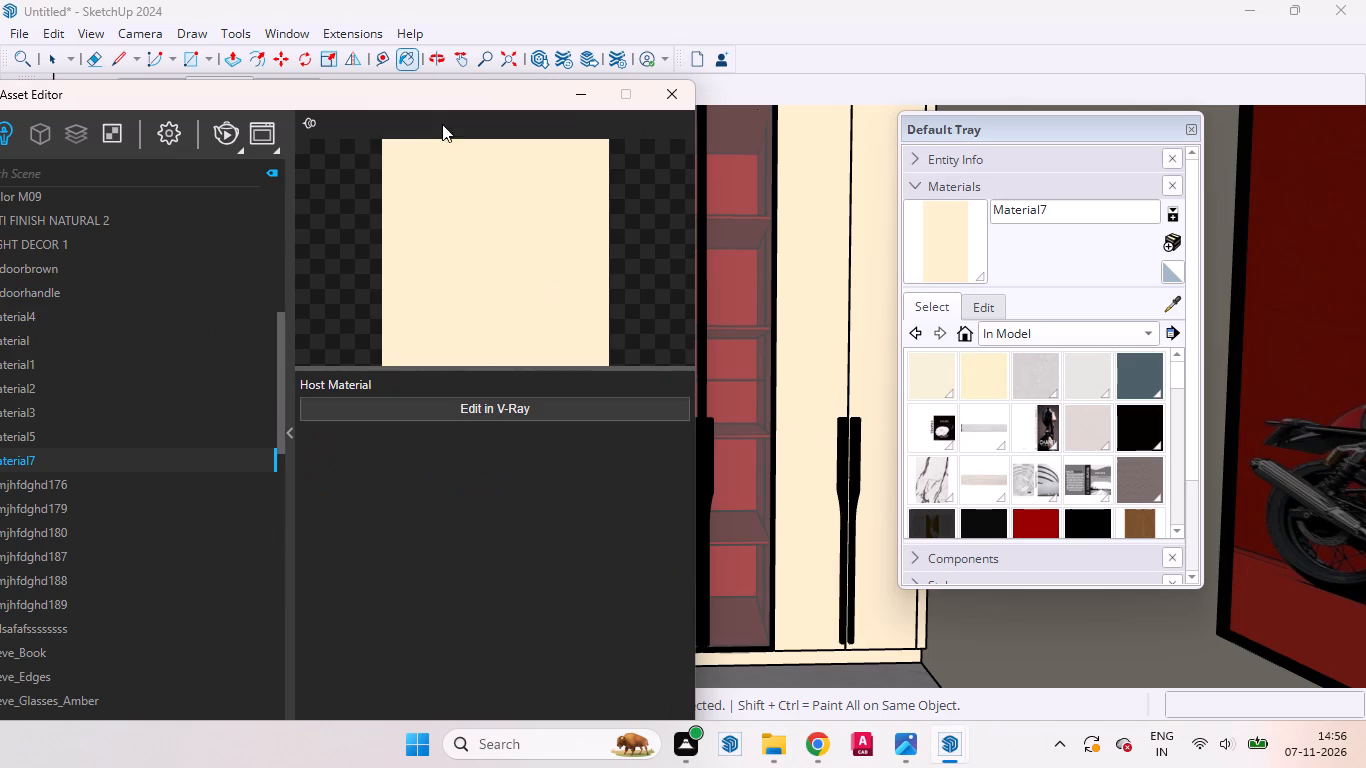
left_click(524, 404)
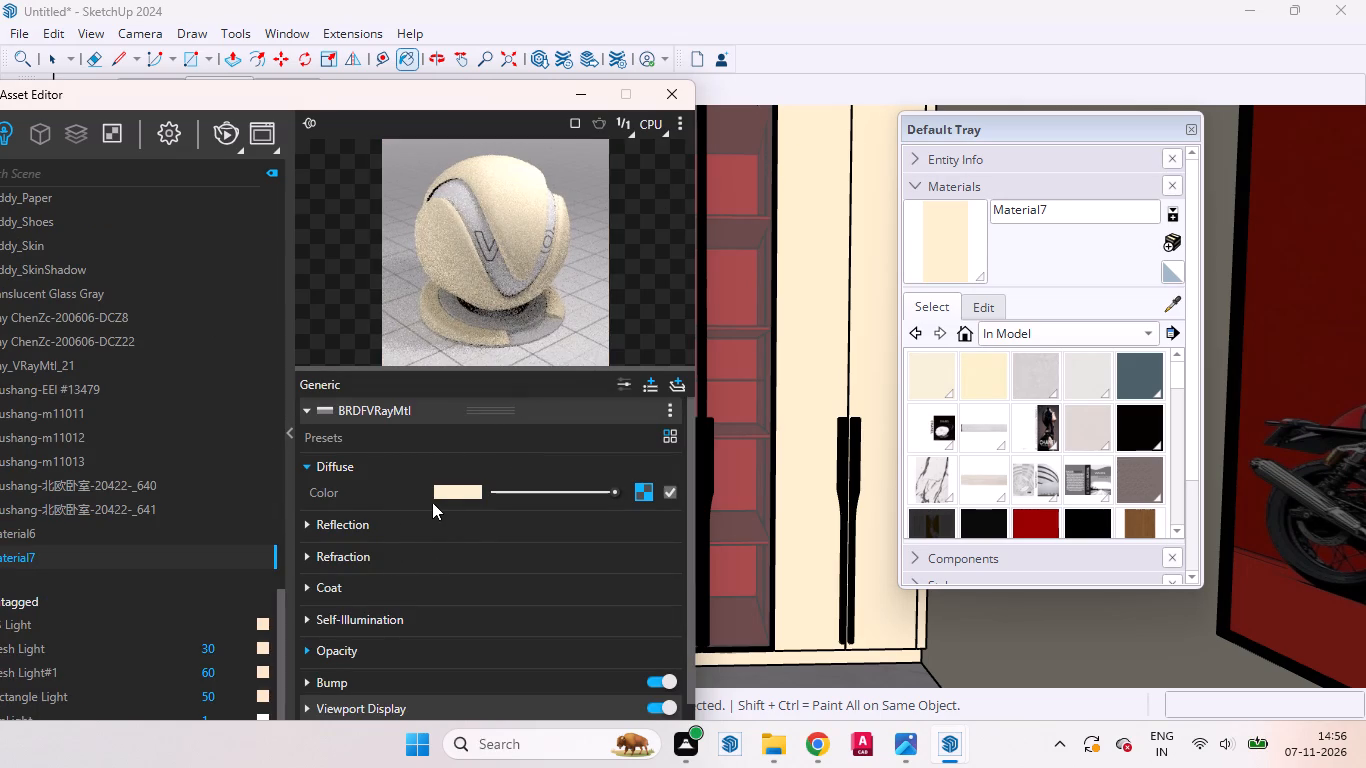
left_click(399, 524)
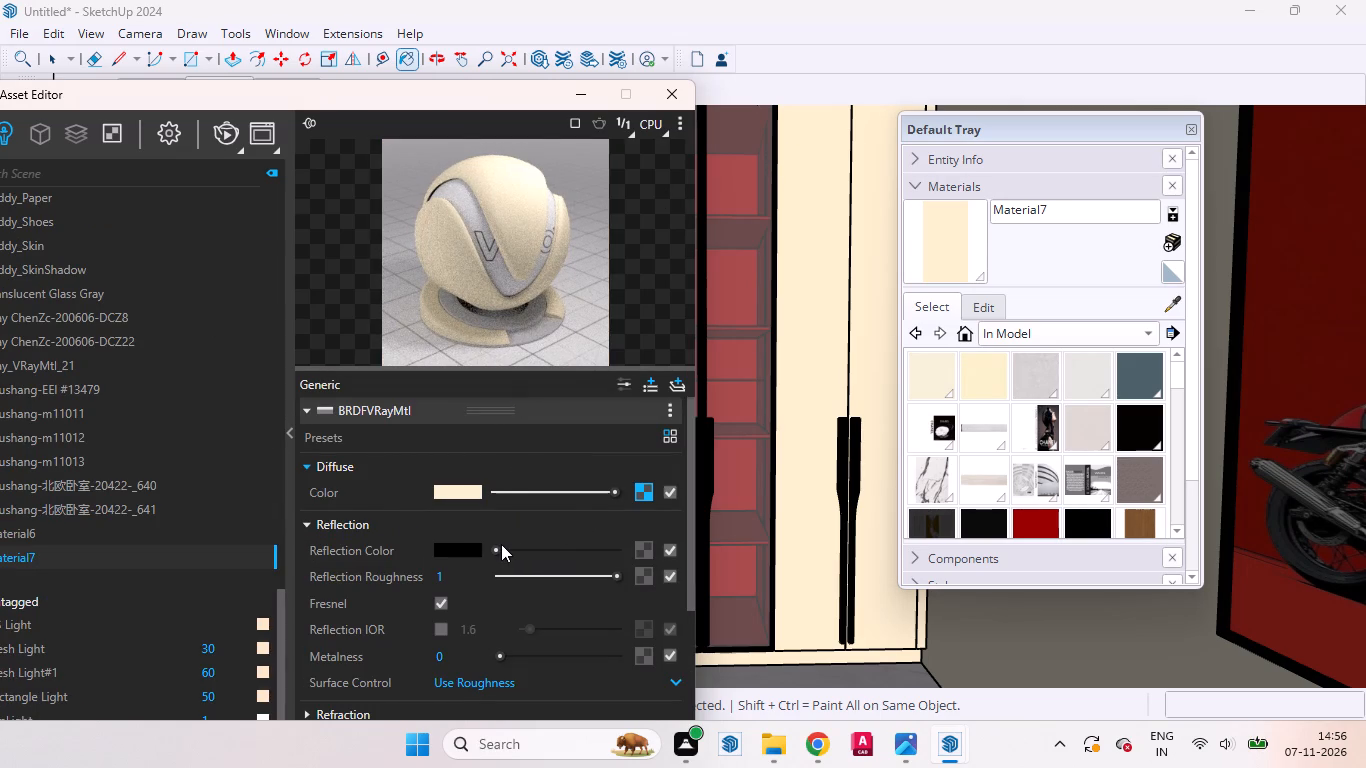
left_click_drag(501, 544, 535, 548)
left_click_drag(497, 547, 542, 558)
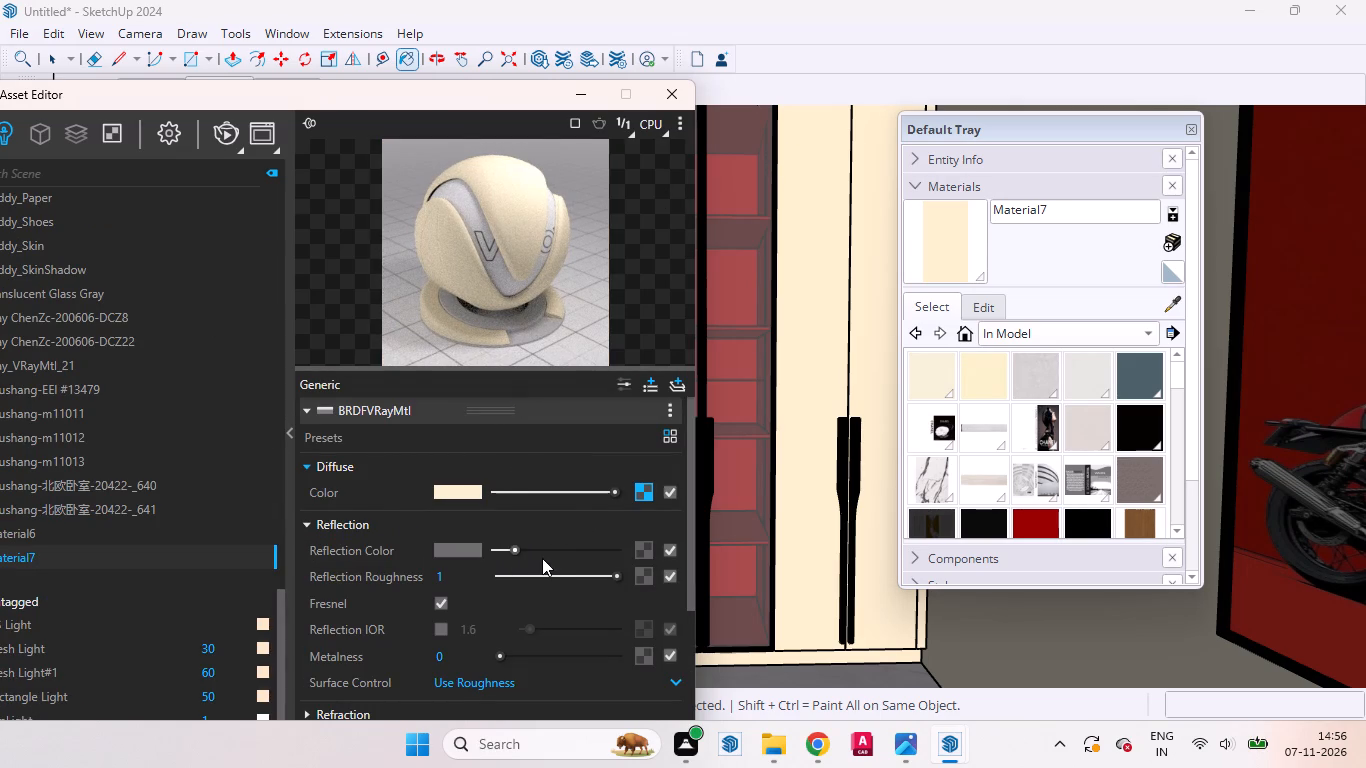
left_click_drag(542, 558, 546, 559)
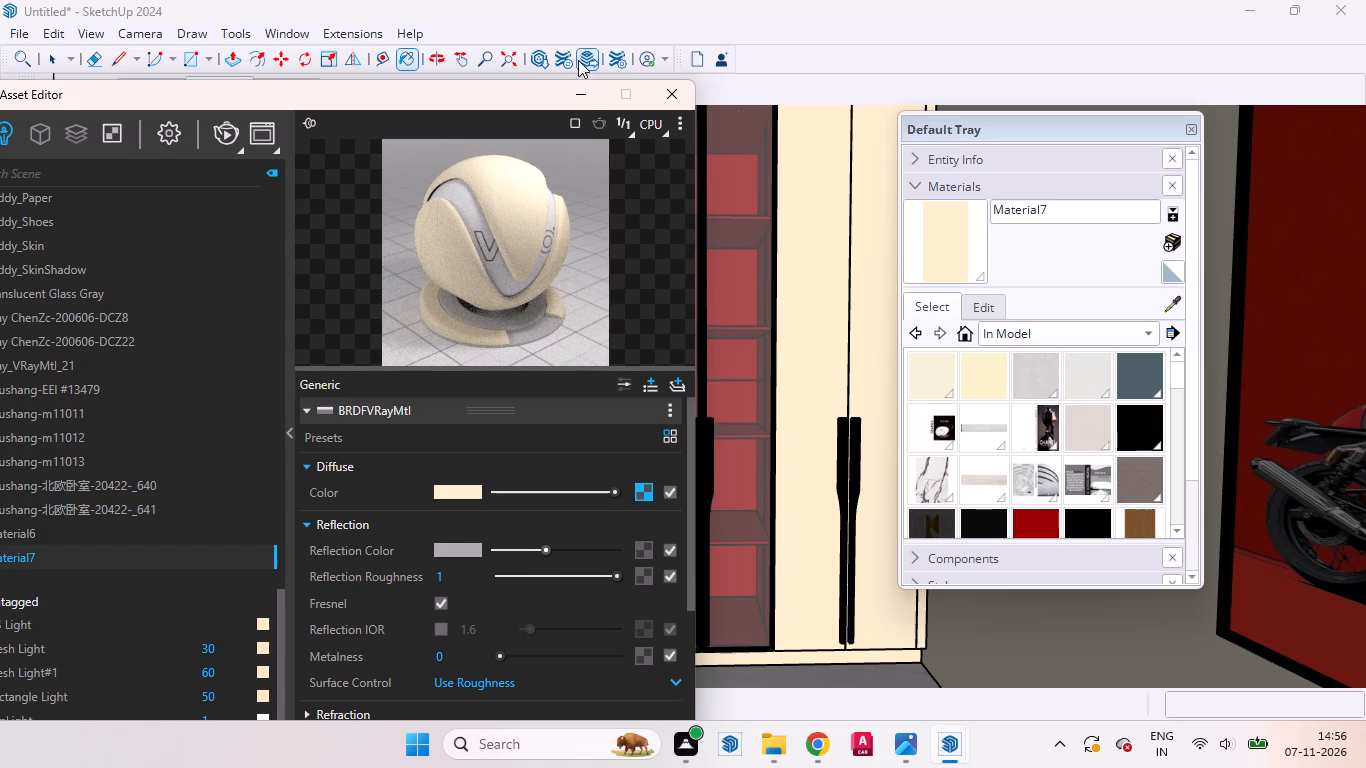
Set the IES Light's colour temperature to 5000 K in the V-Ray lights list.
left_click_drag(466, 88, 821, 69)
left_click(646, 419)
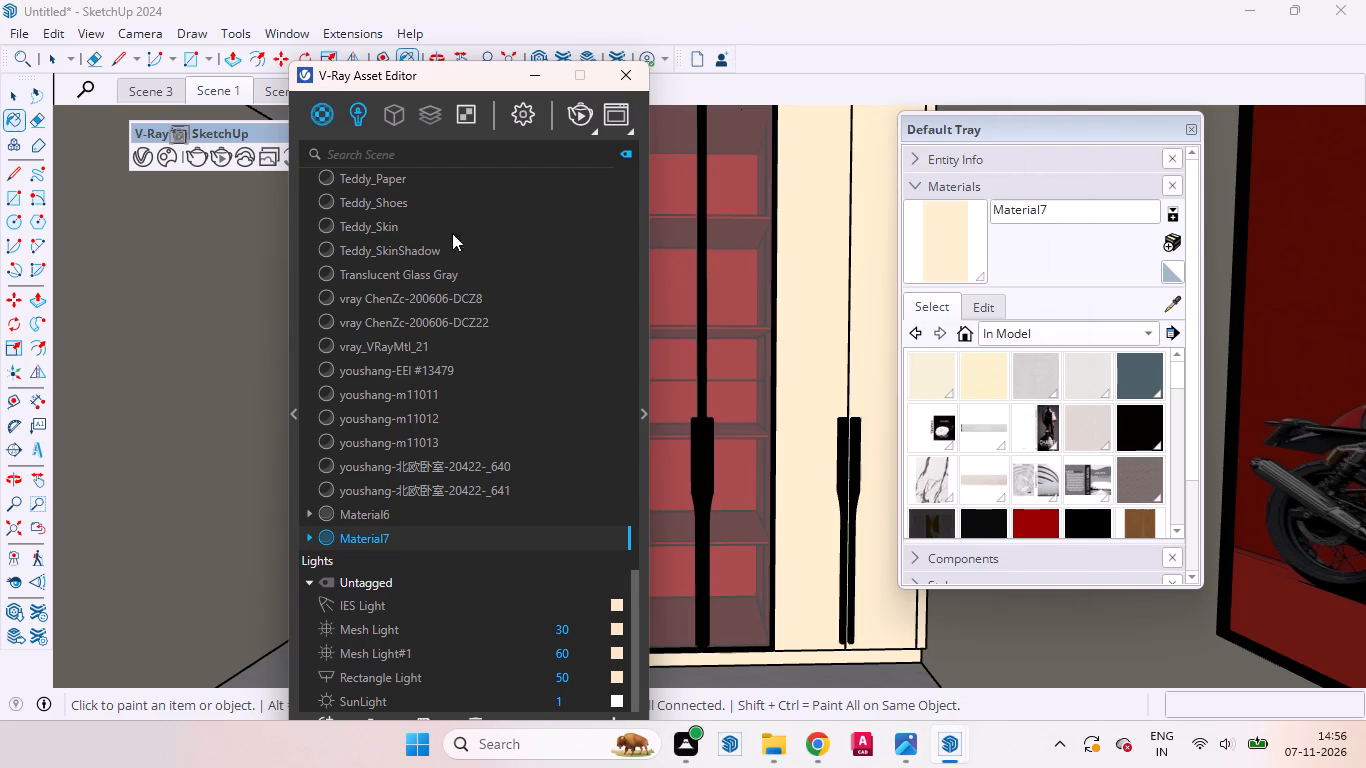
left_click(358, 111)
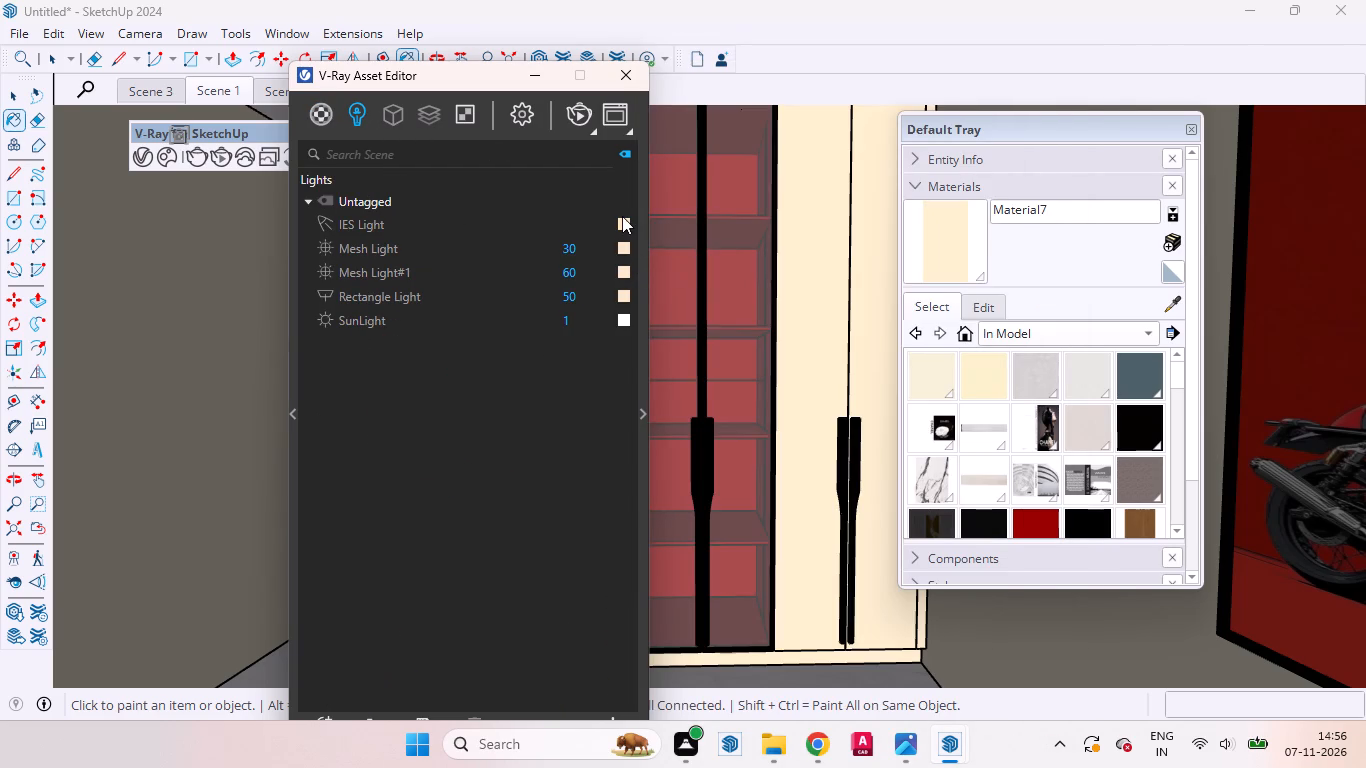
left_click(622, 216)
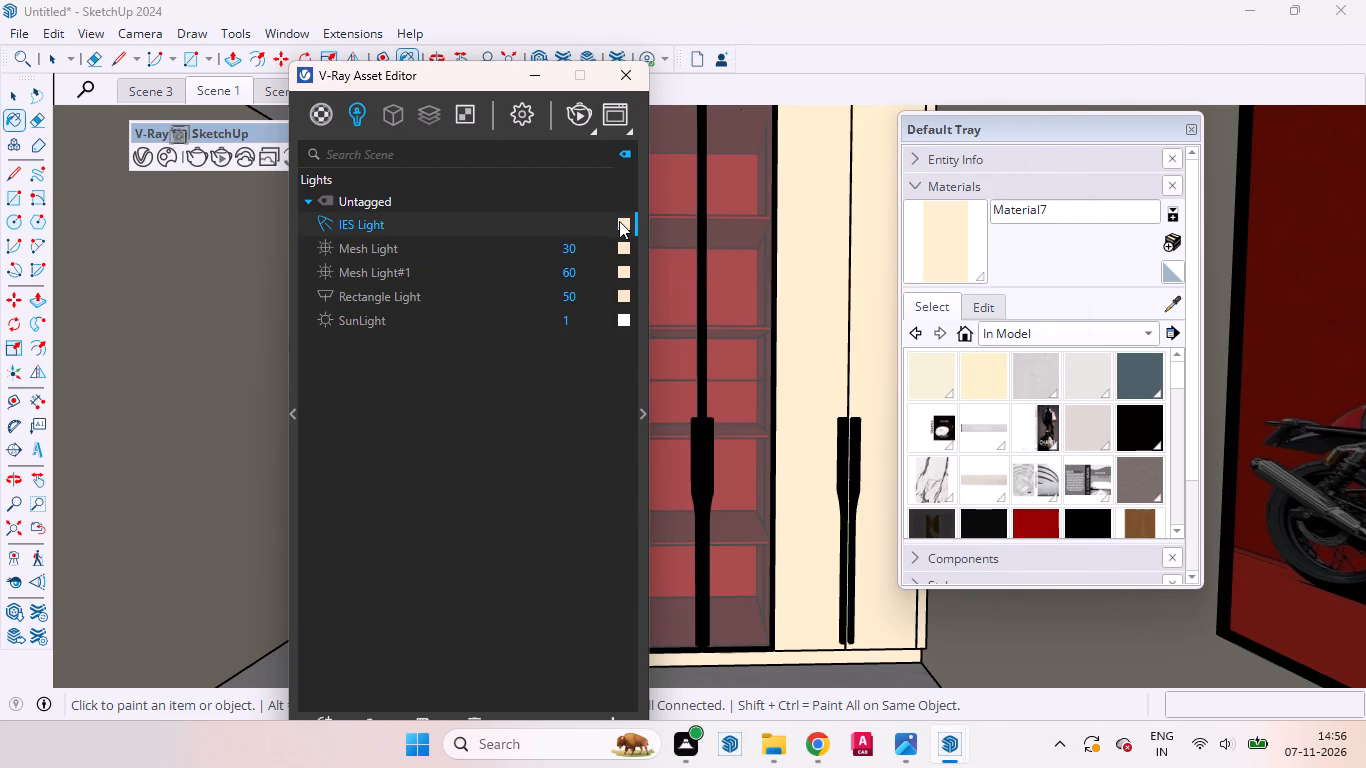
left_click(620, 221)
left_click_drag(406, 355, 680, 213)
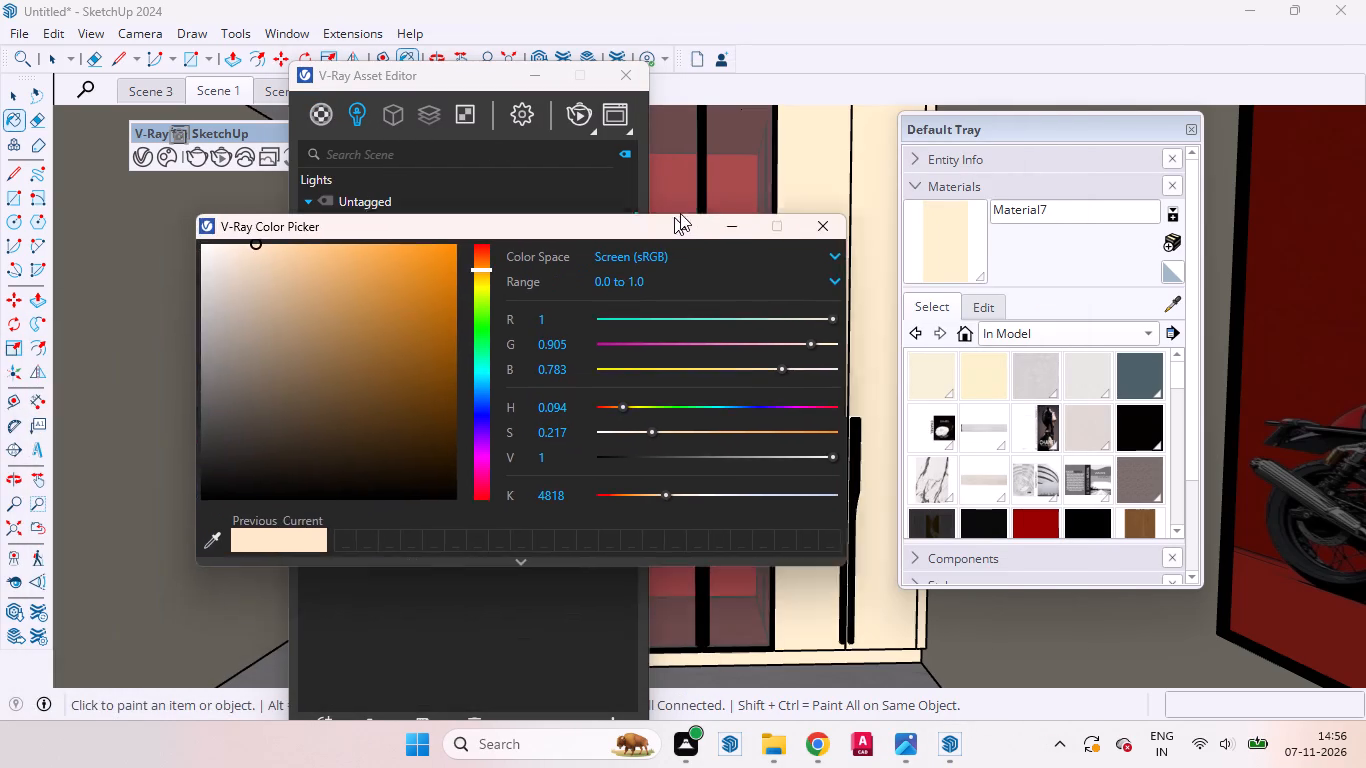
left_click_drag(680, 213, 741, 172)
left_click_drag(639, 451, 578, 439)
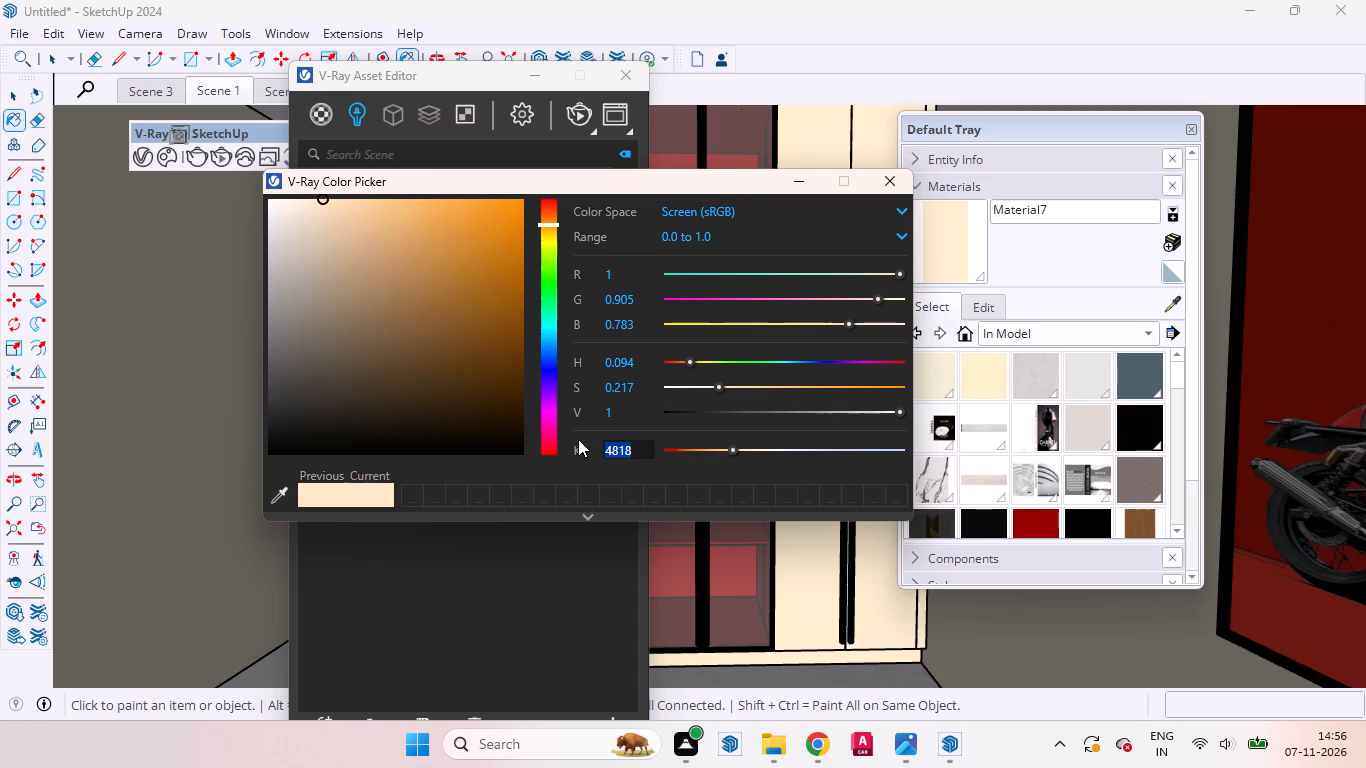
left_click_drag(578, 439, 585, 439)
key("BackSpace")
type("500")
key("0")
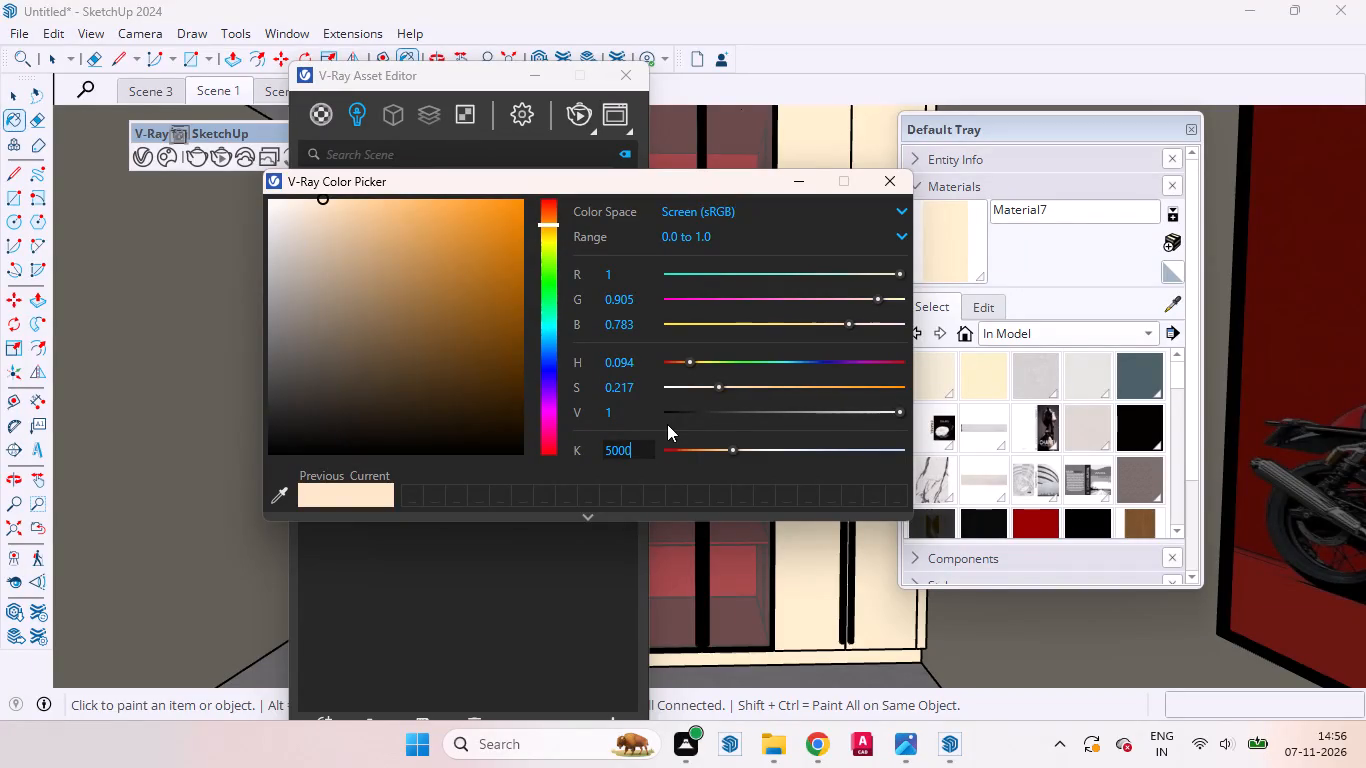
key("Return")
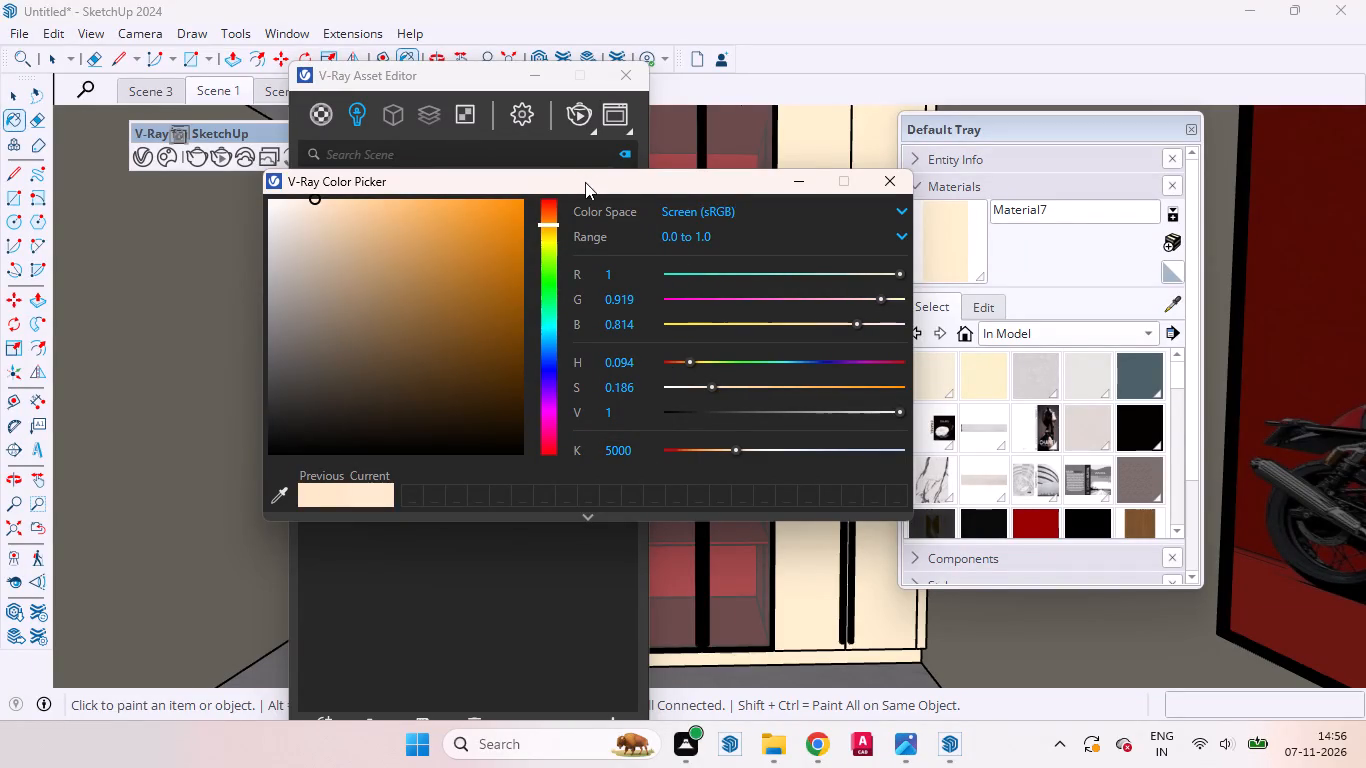
Set the IES Light's colour temperature to 5500 K.
left_click_drag(585, 182, 225, 381)
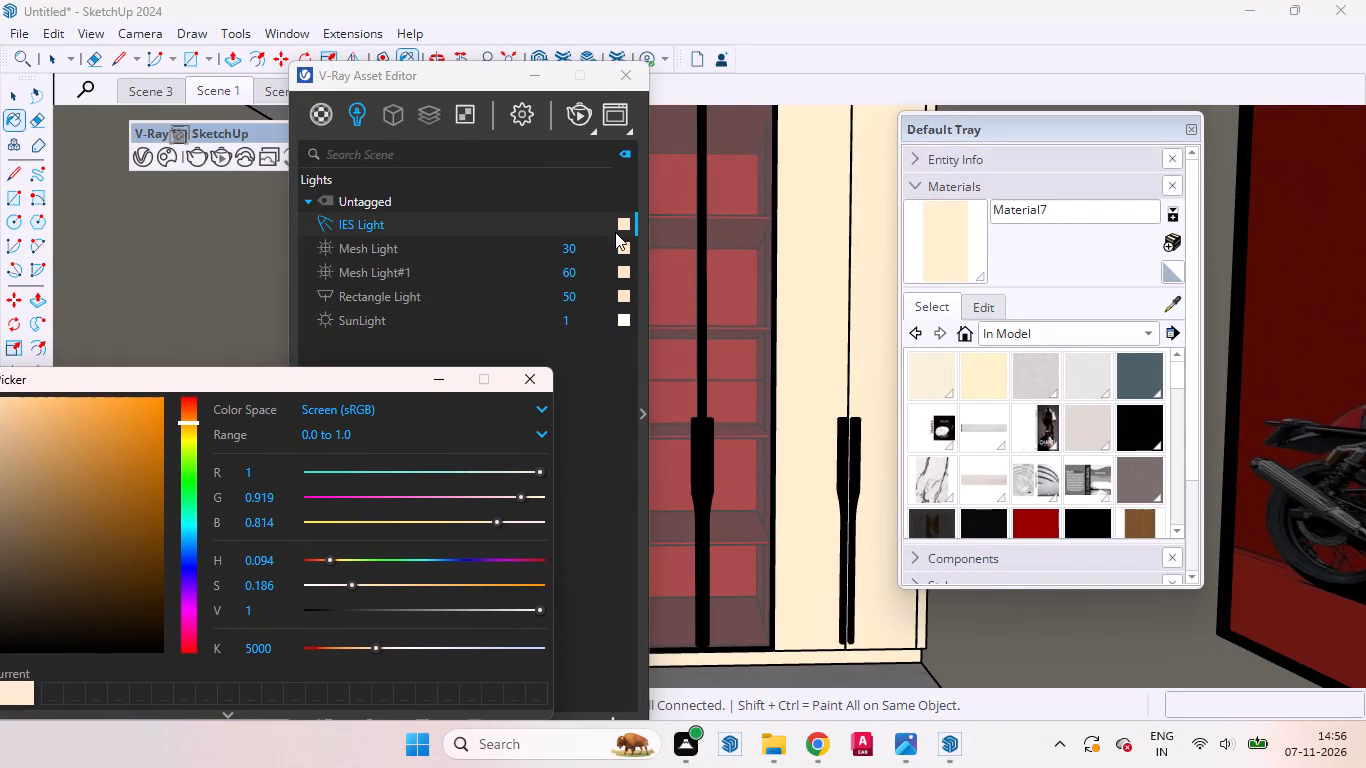
left_click_drag(359, 377, 621, 261)
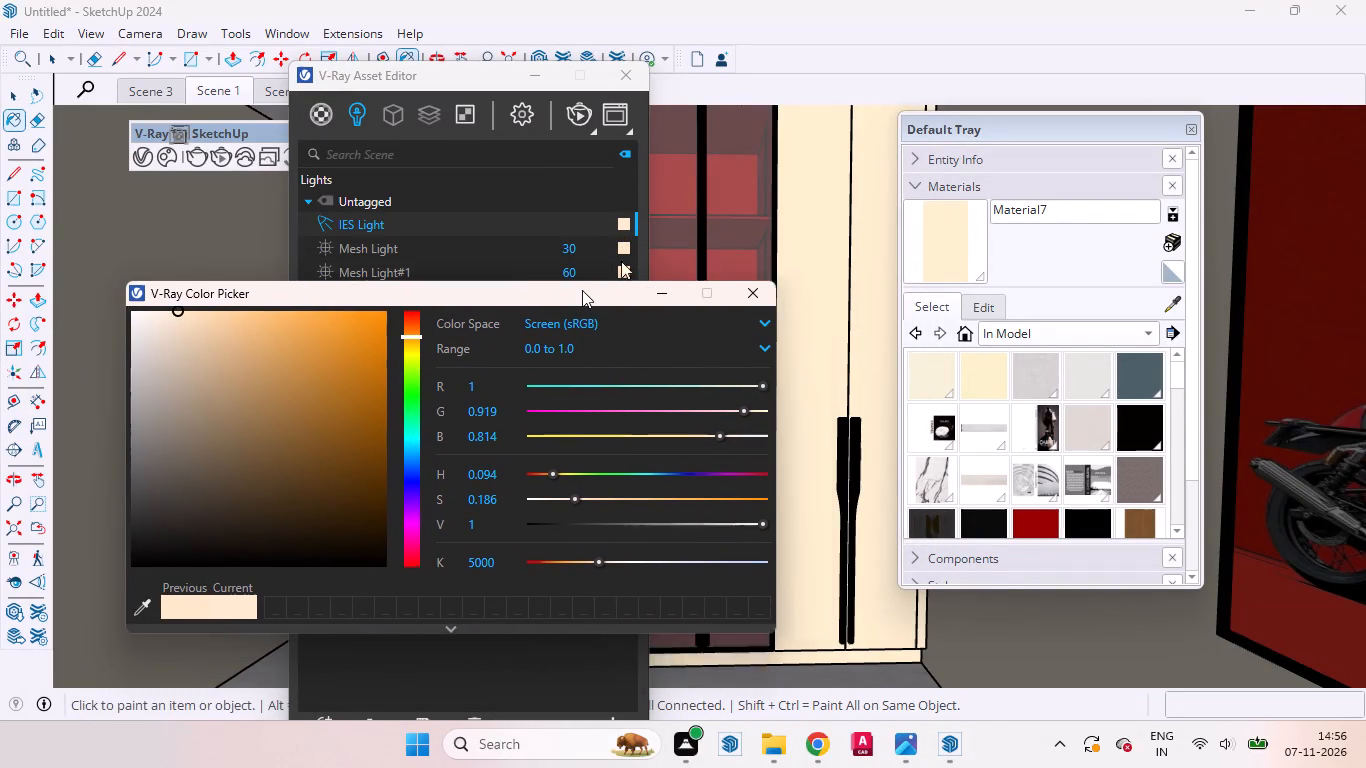
left_click_drag(621, 261, 623, 259)
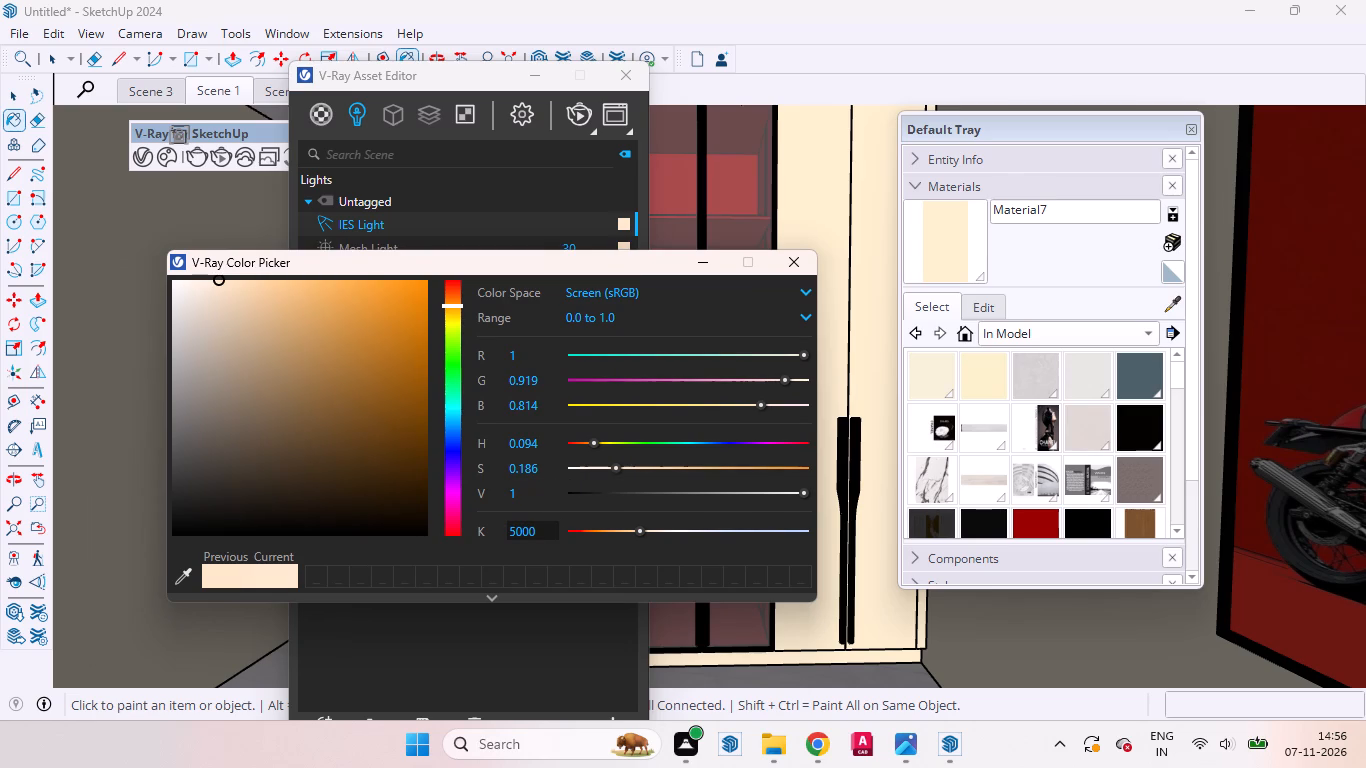
left_click(523, 530)
key("BackSpace")
key("5")
key("Return")
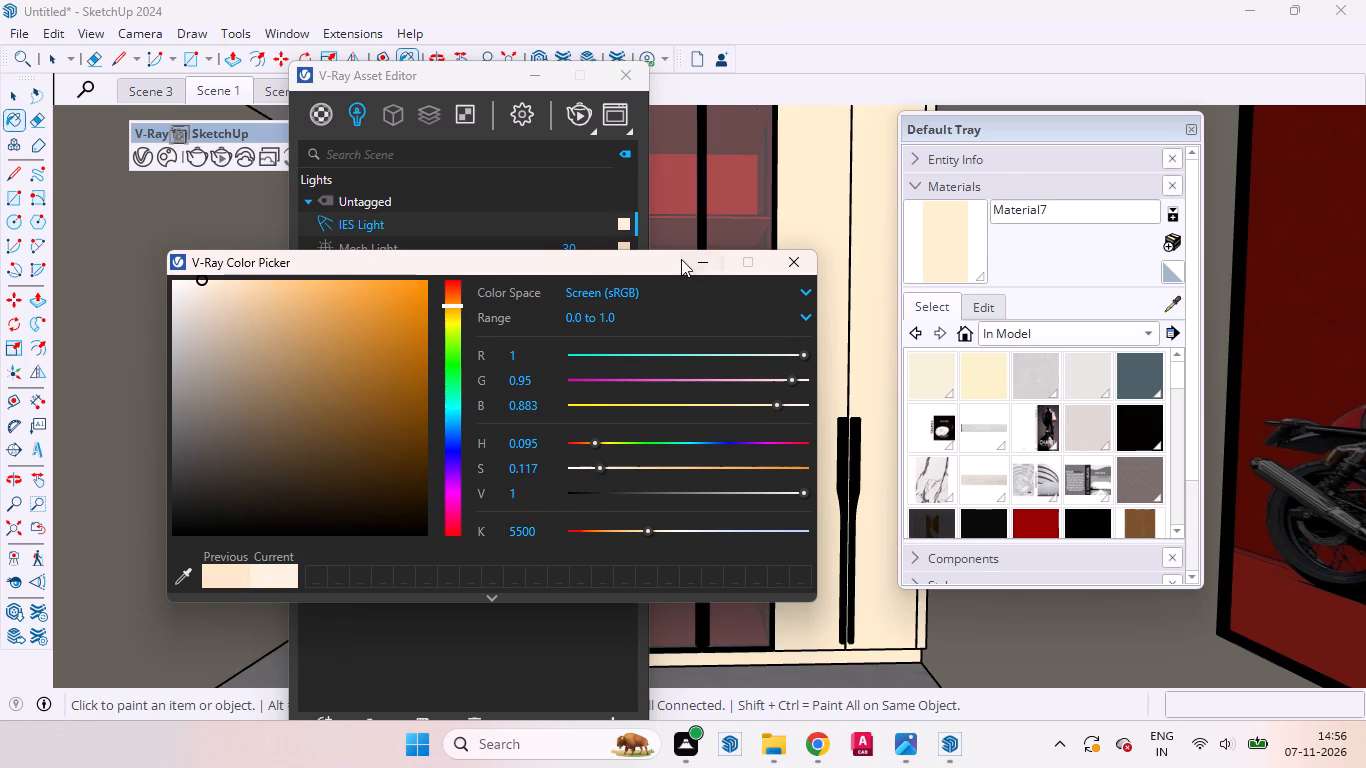
Copy the IES Light's 5500 K colour to Mesh Light, Mesh Light#1 and Rectangle Light, and return to the Select tool.
left_click_drag(657, 259, 446, 380)
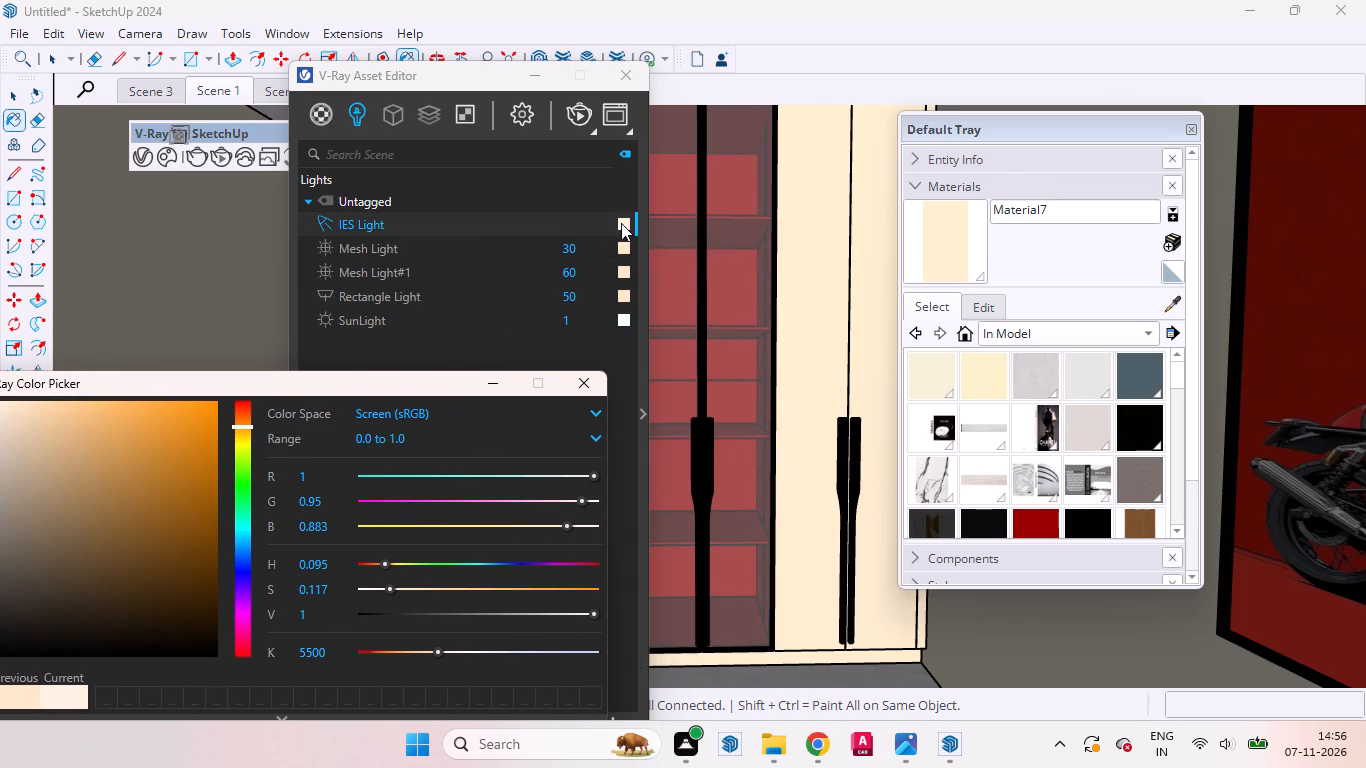
left_click_drag(621, 223, 621, 249)
left_click_drag(621, 249, 623, 275)
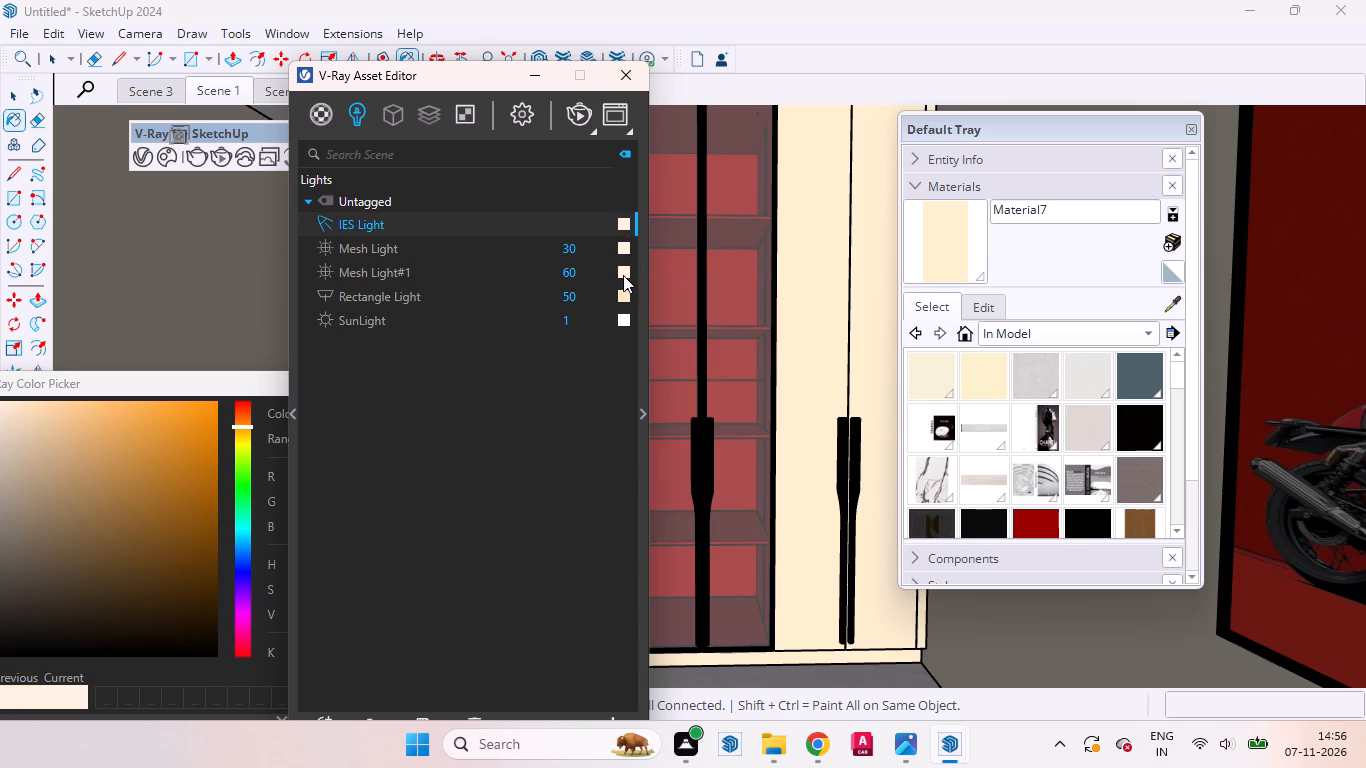
left_click_drag(623, 275, 624, 301)
left_click_drag(482, 83, 1013, 140)
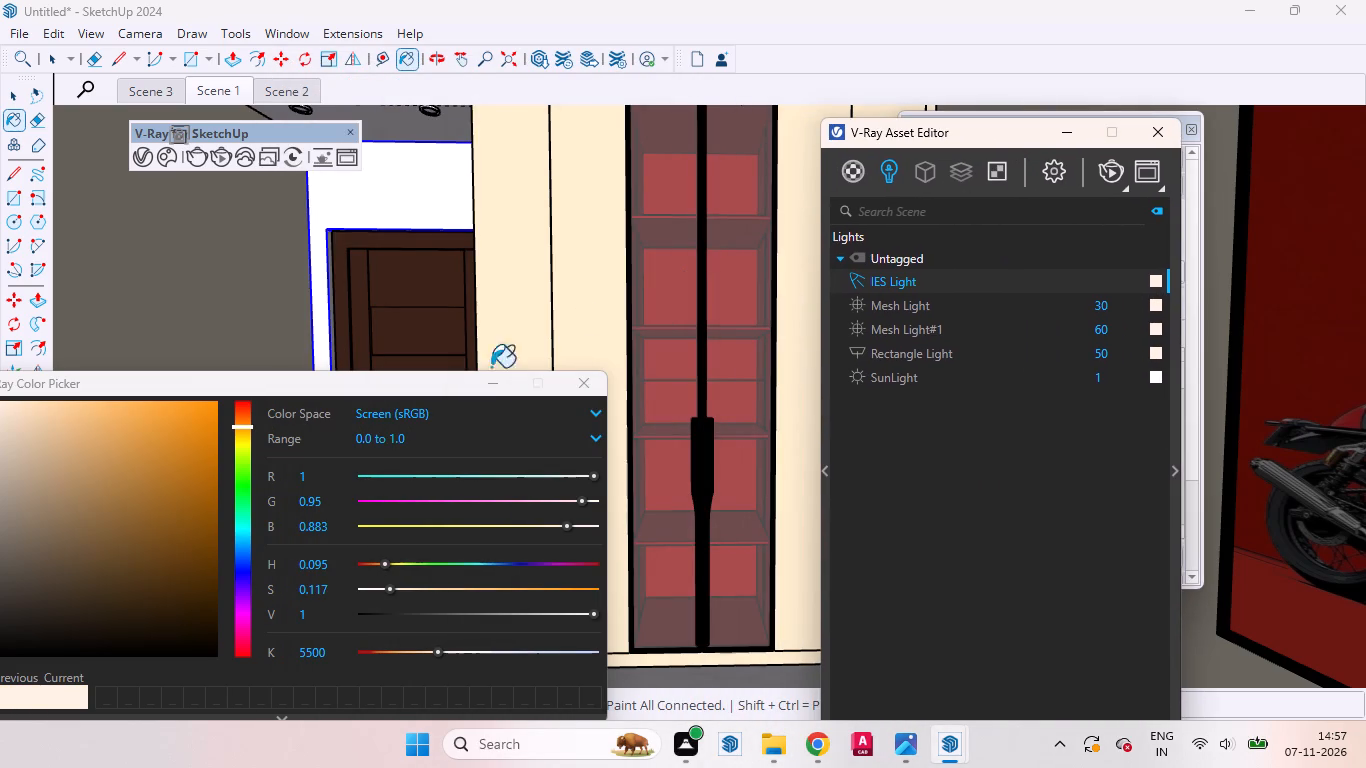
left_click(588, 384)
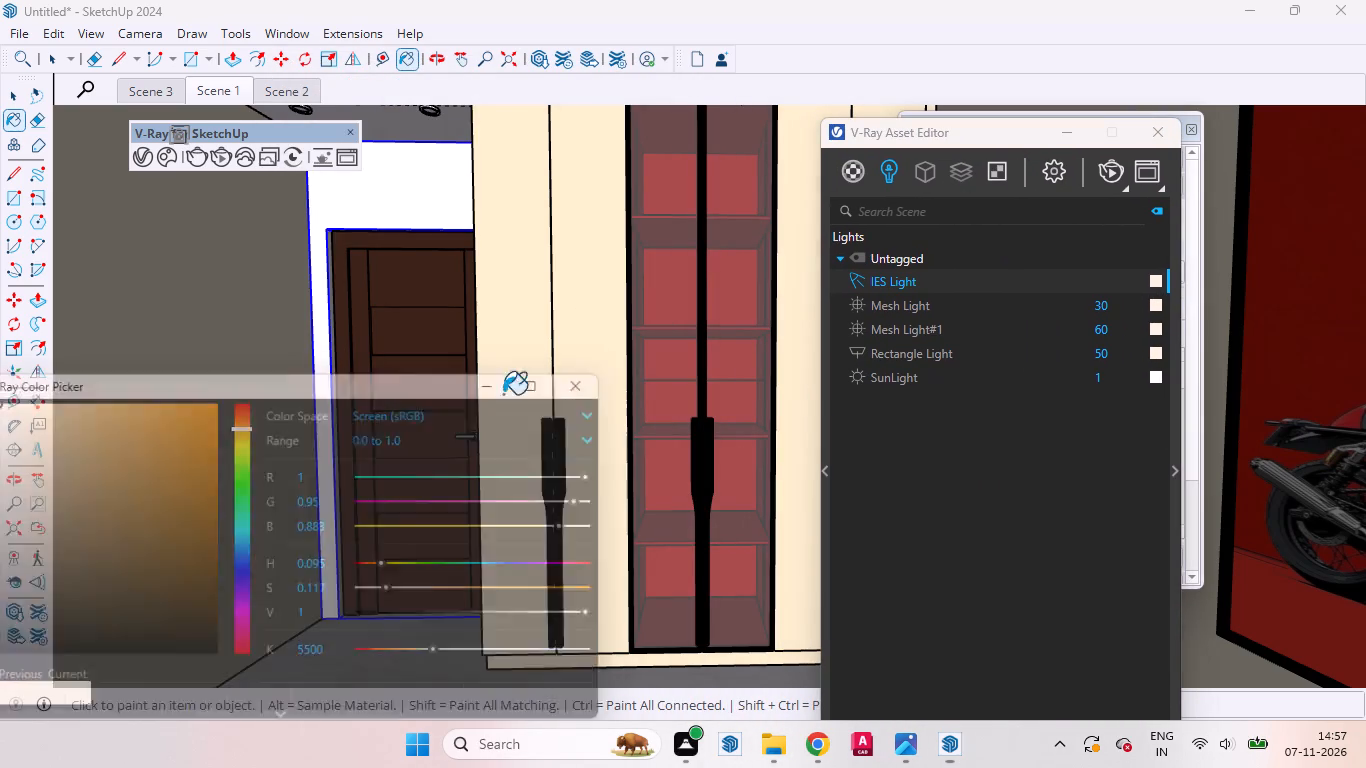
key("space")
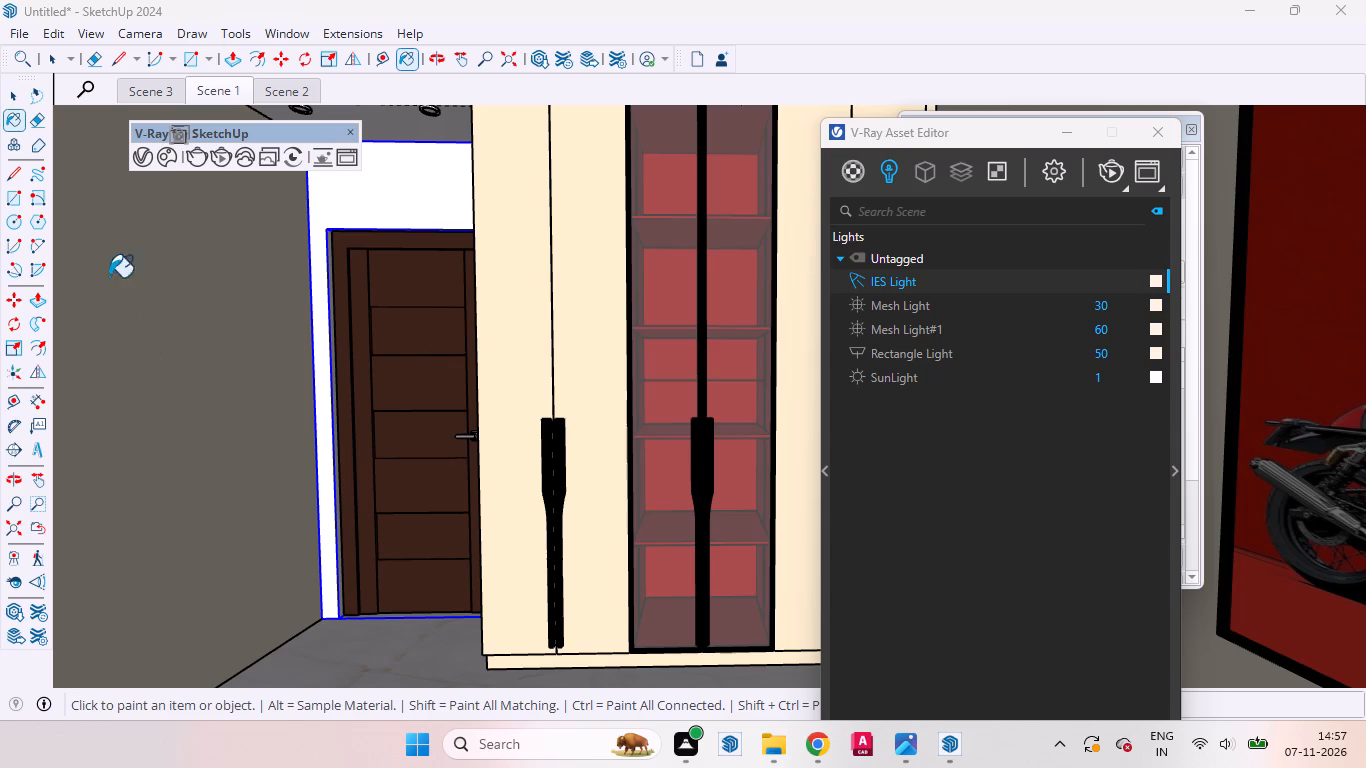
left_click(18, 100)
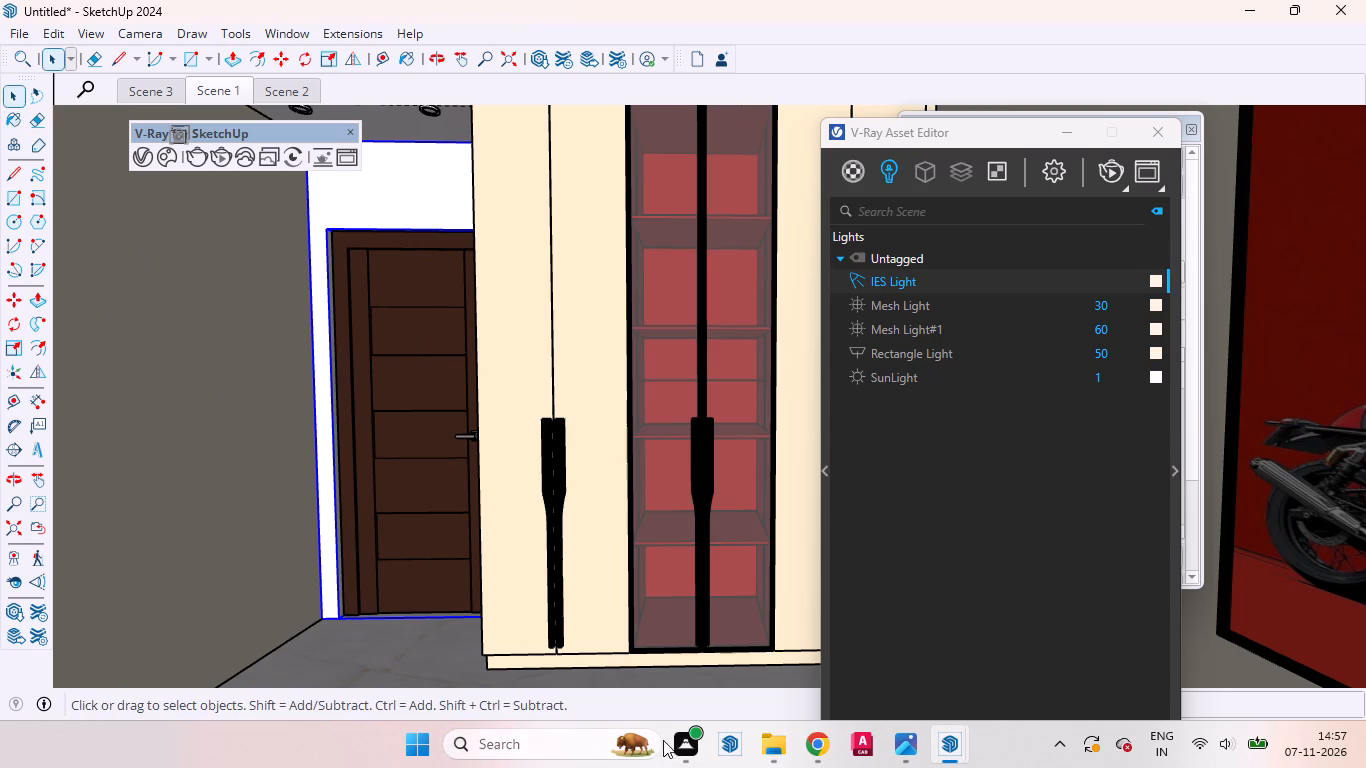
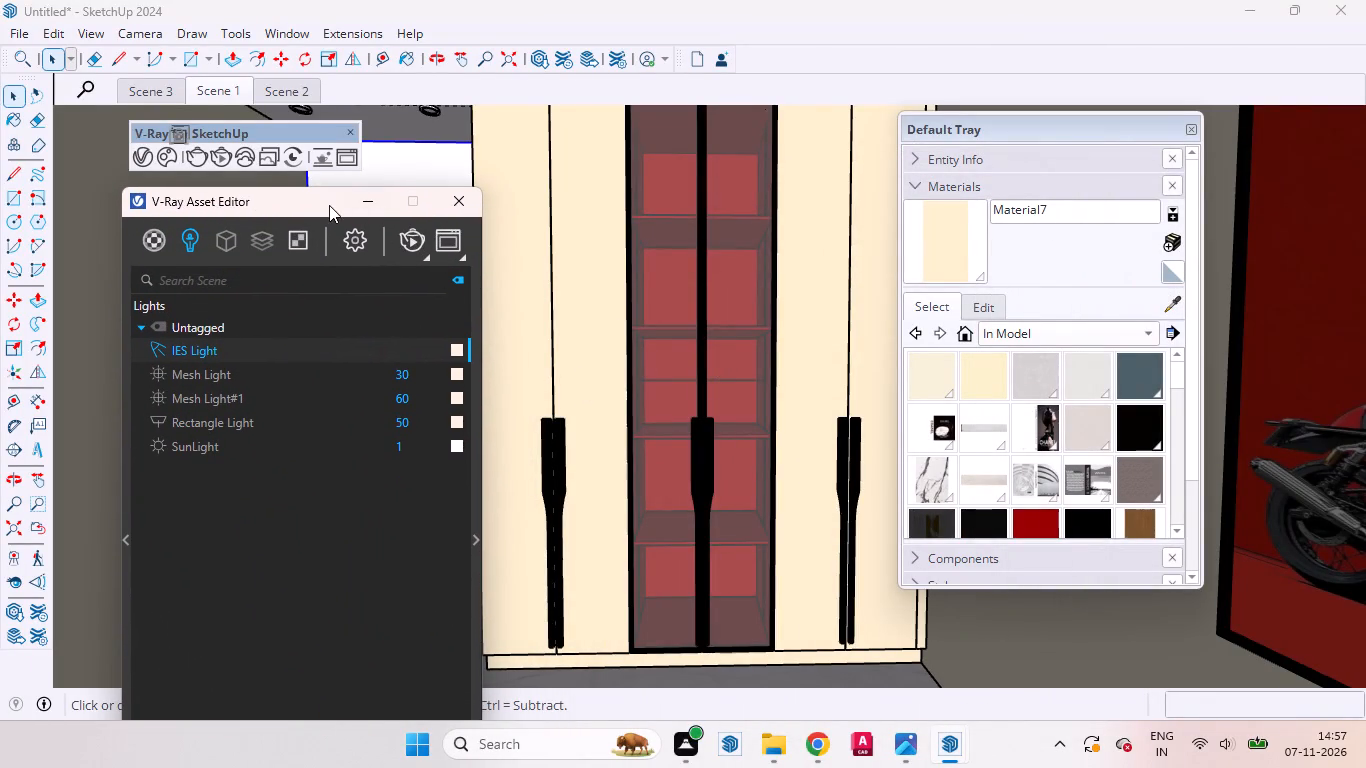
Switch to Scene 3, open the bedroom's ceiling group for editing and select the ceiling face.
left_click(167, 90)
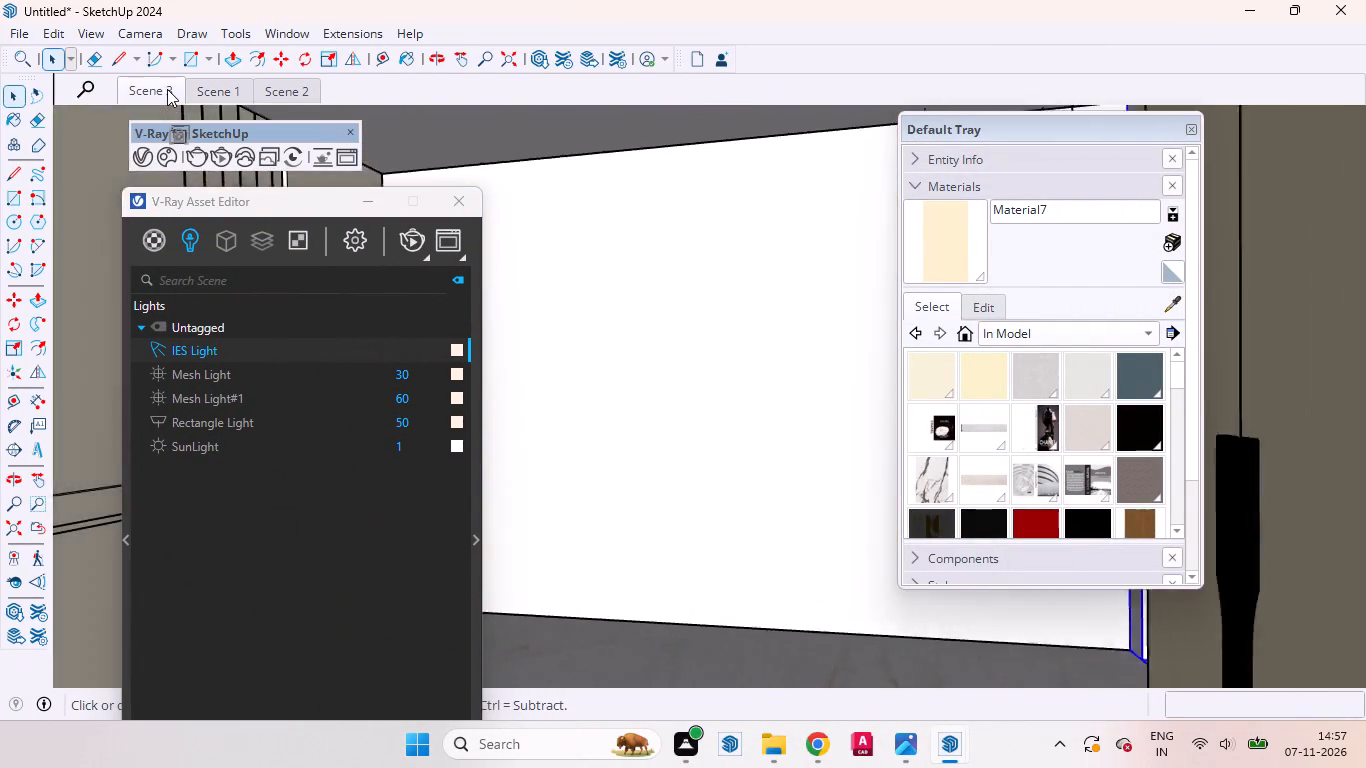
left_click_drag(304, 206, 960, 246)
left_click(622, 144)
double_click(613, 137)
left_click(547, 141)
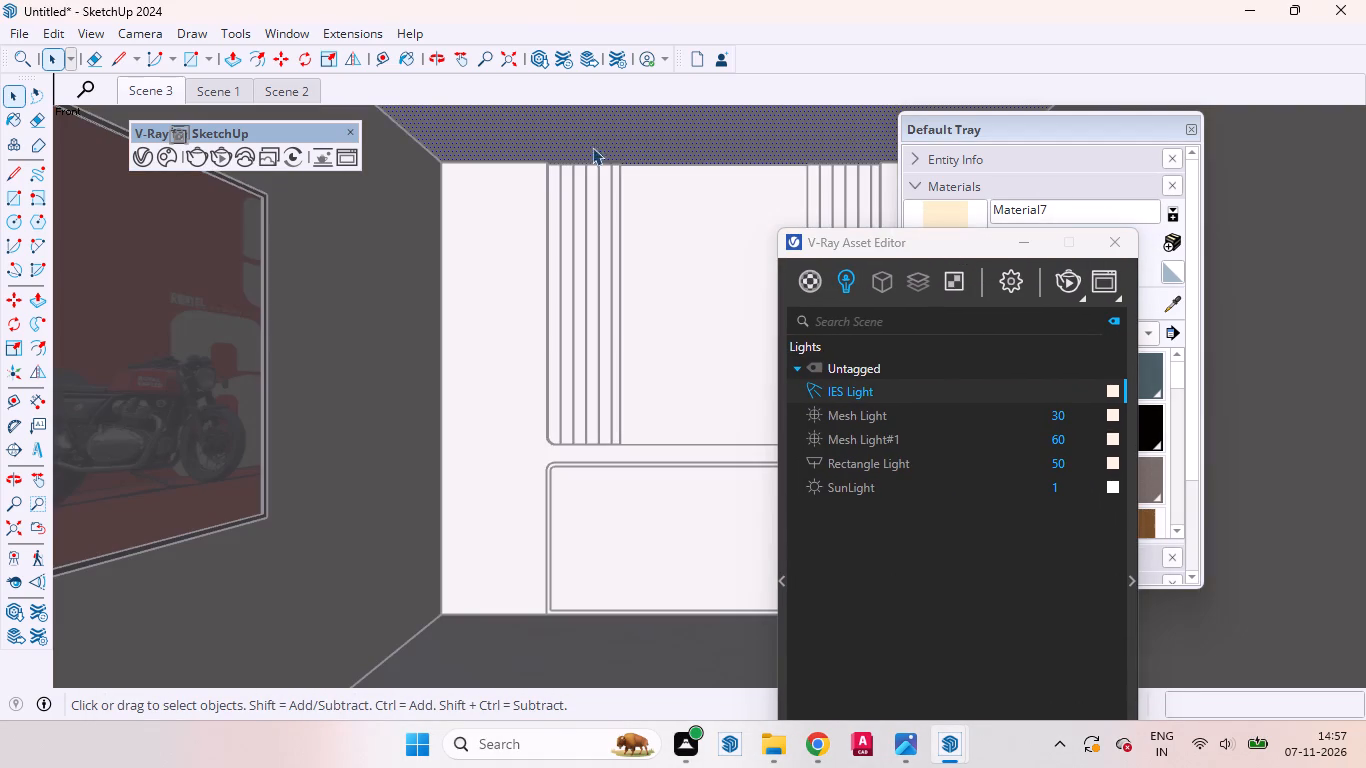
scroll(620, 193, "down", 2)
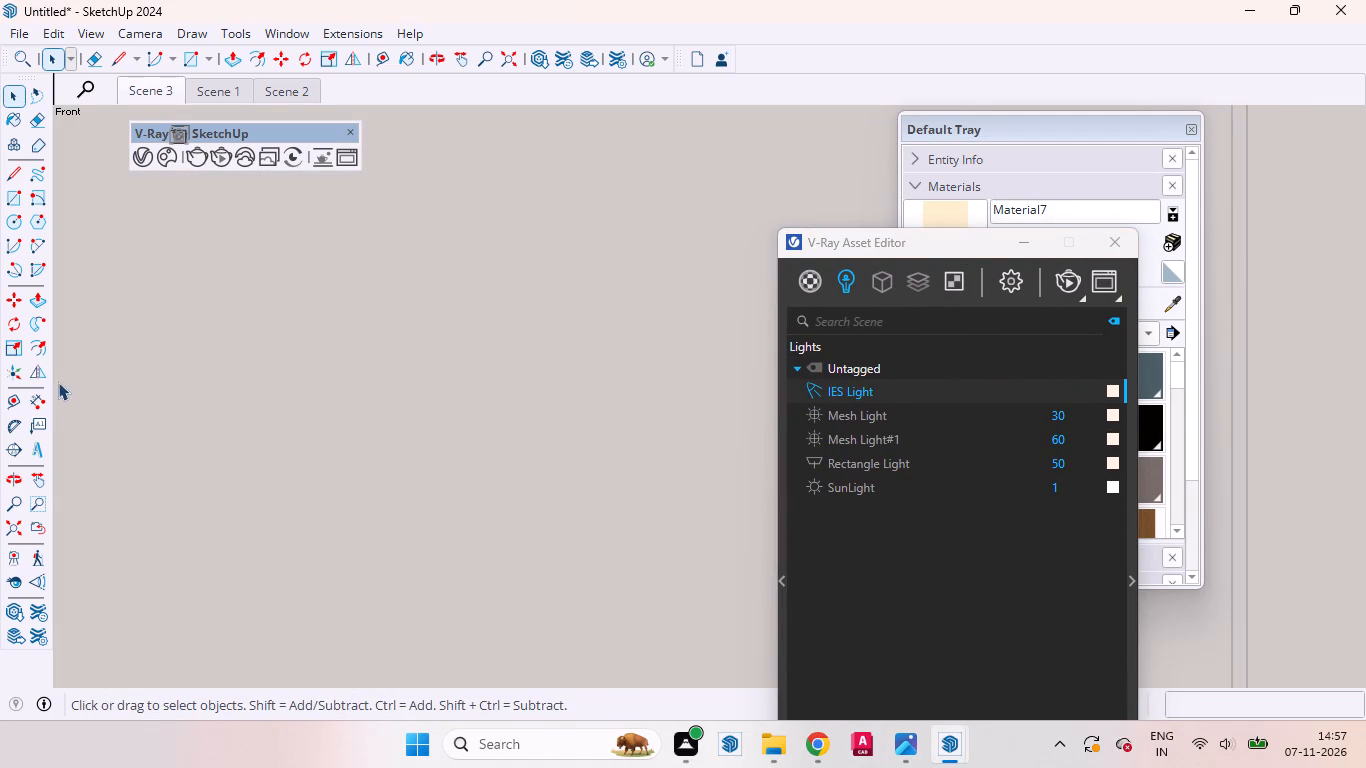
left_click(35, 516)
left_click_drag(953, 240, 1133, 240)
left_click(42, 521)
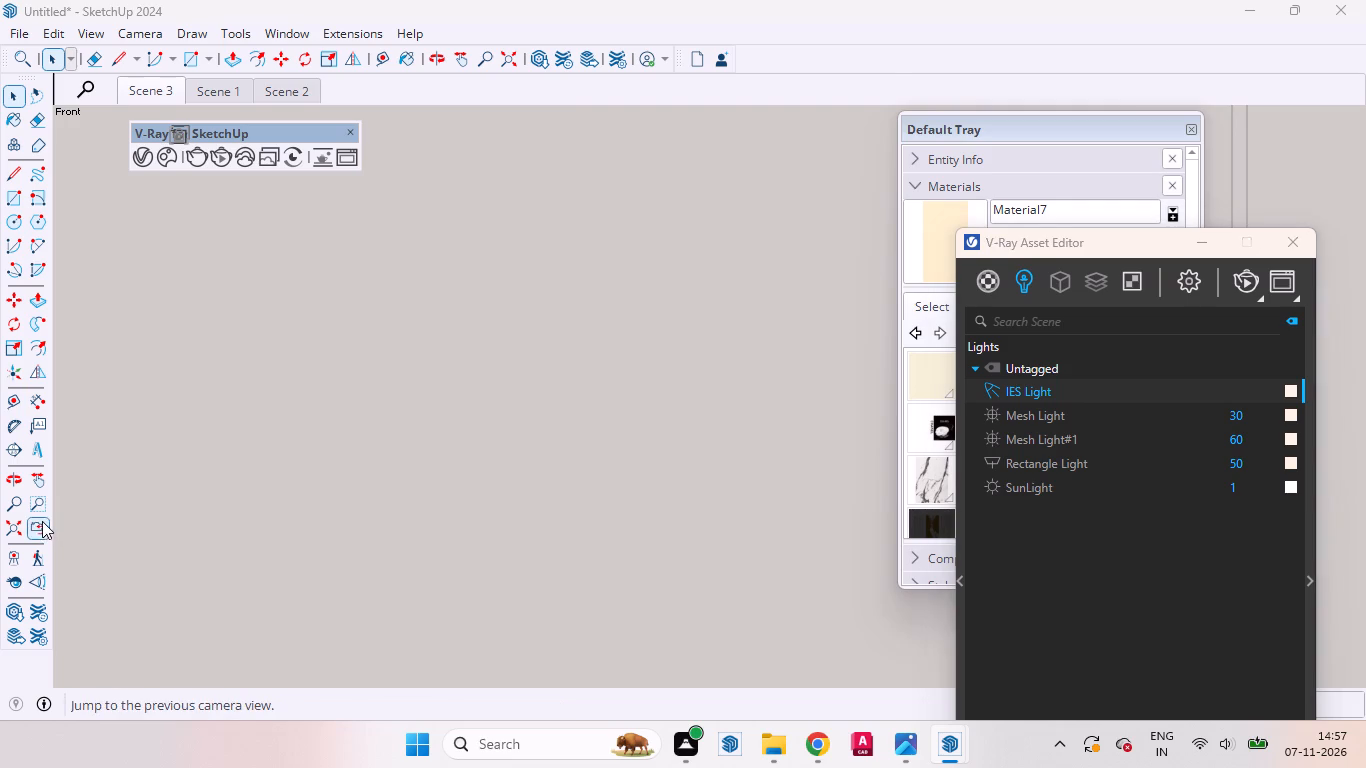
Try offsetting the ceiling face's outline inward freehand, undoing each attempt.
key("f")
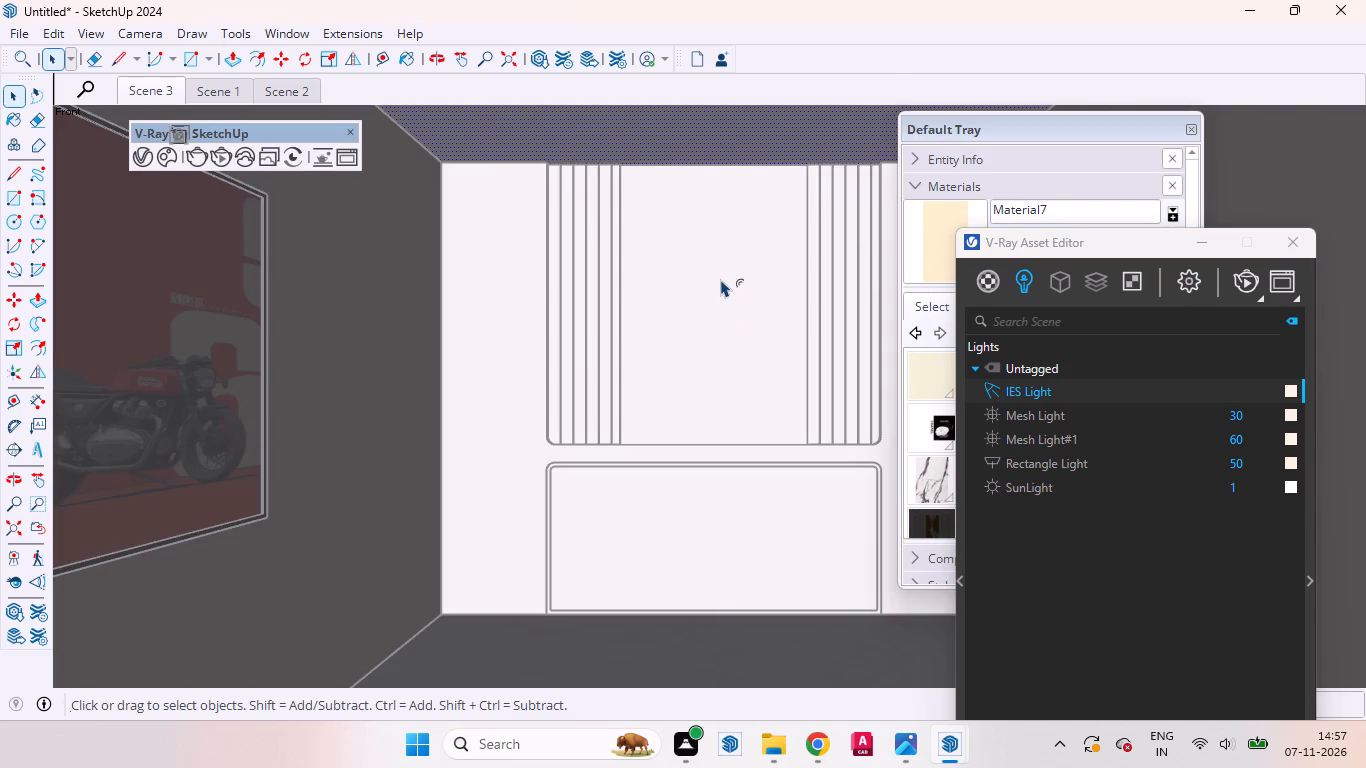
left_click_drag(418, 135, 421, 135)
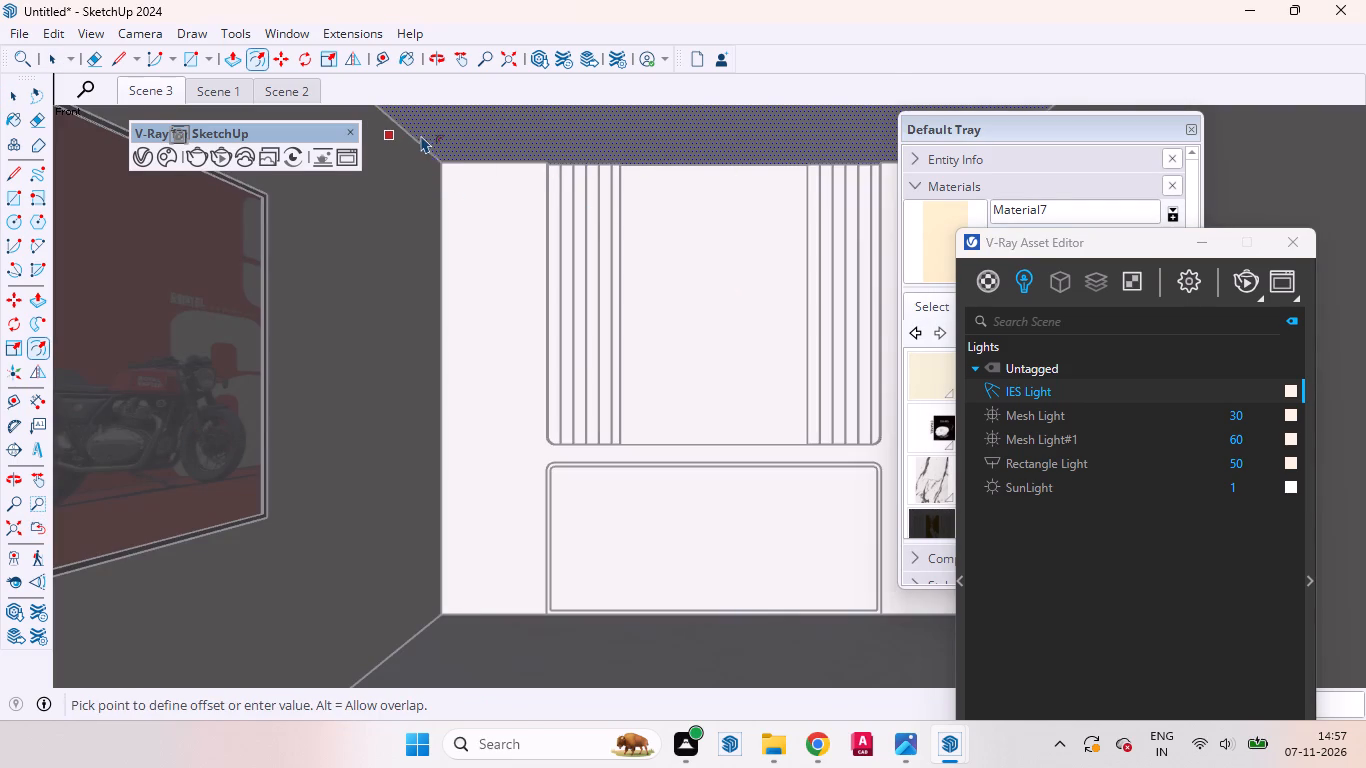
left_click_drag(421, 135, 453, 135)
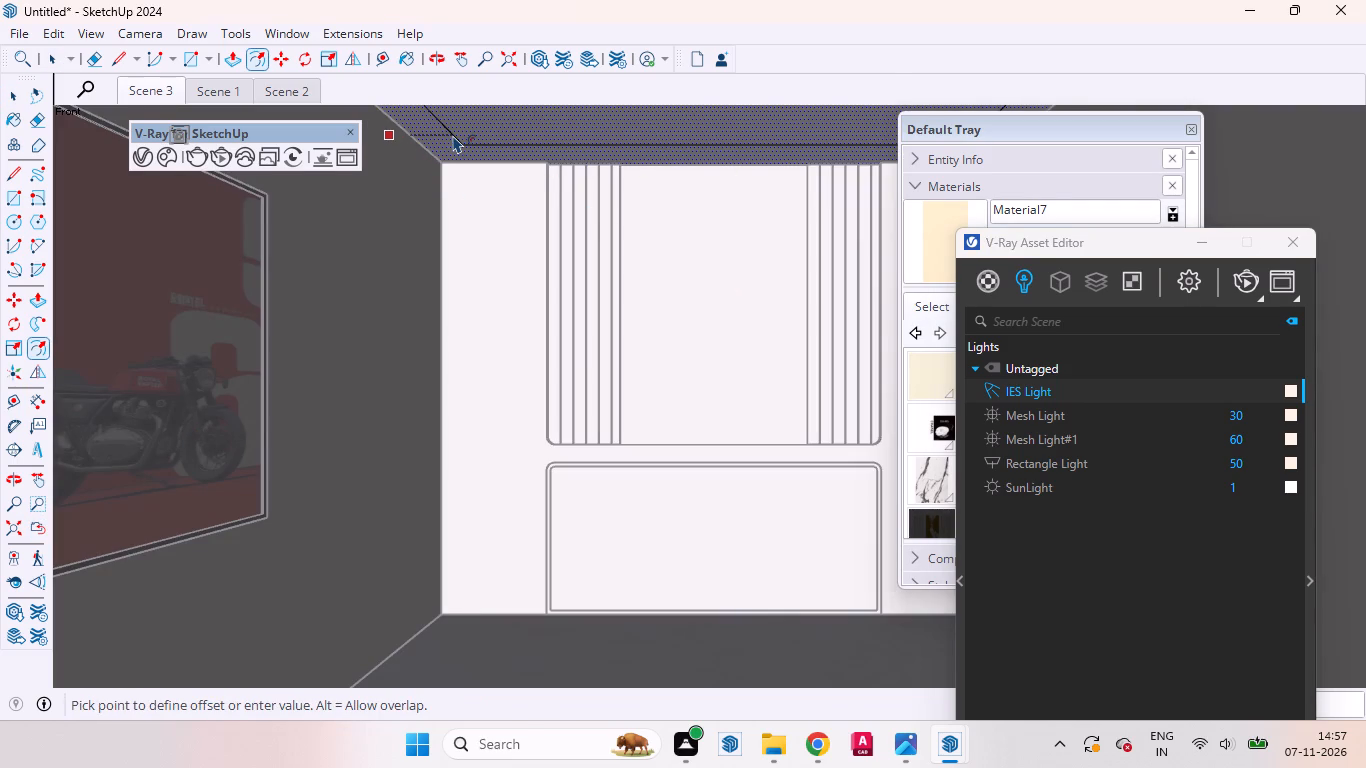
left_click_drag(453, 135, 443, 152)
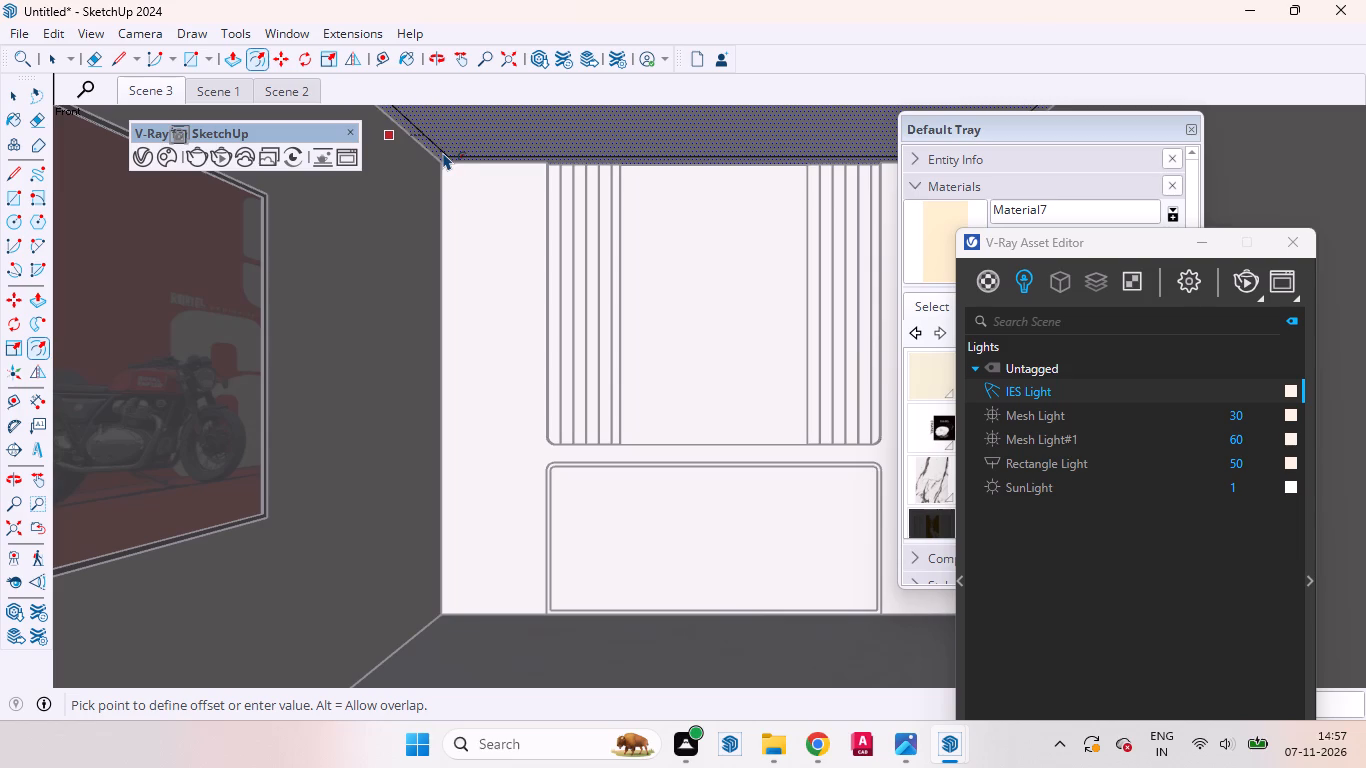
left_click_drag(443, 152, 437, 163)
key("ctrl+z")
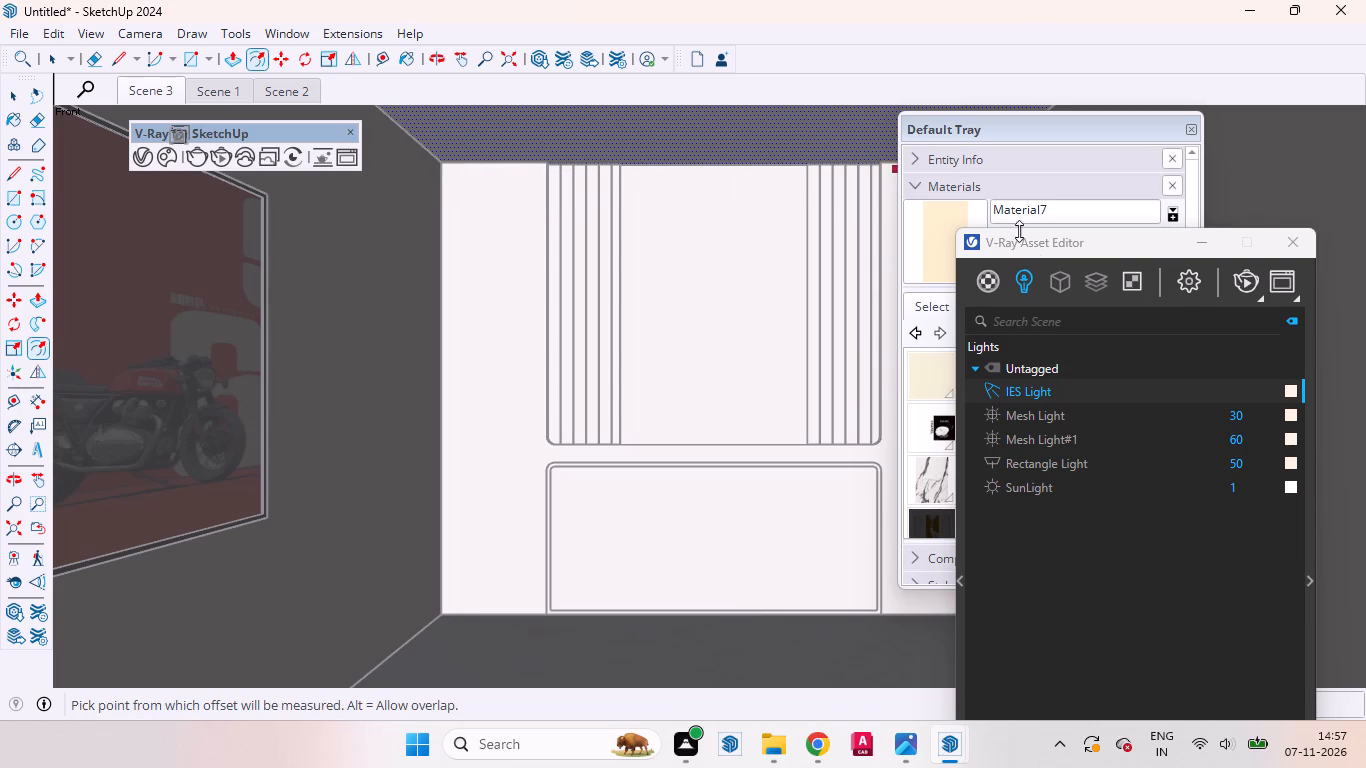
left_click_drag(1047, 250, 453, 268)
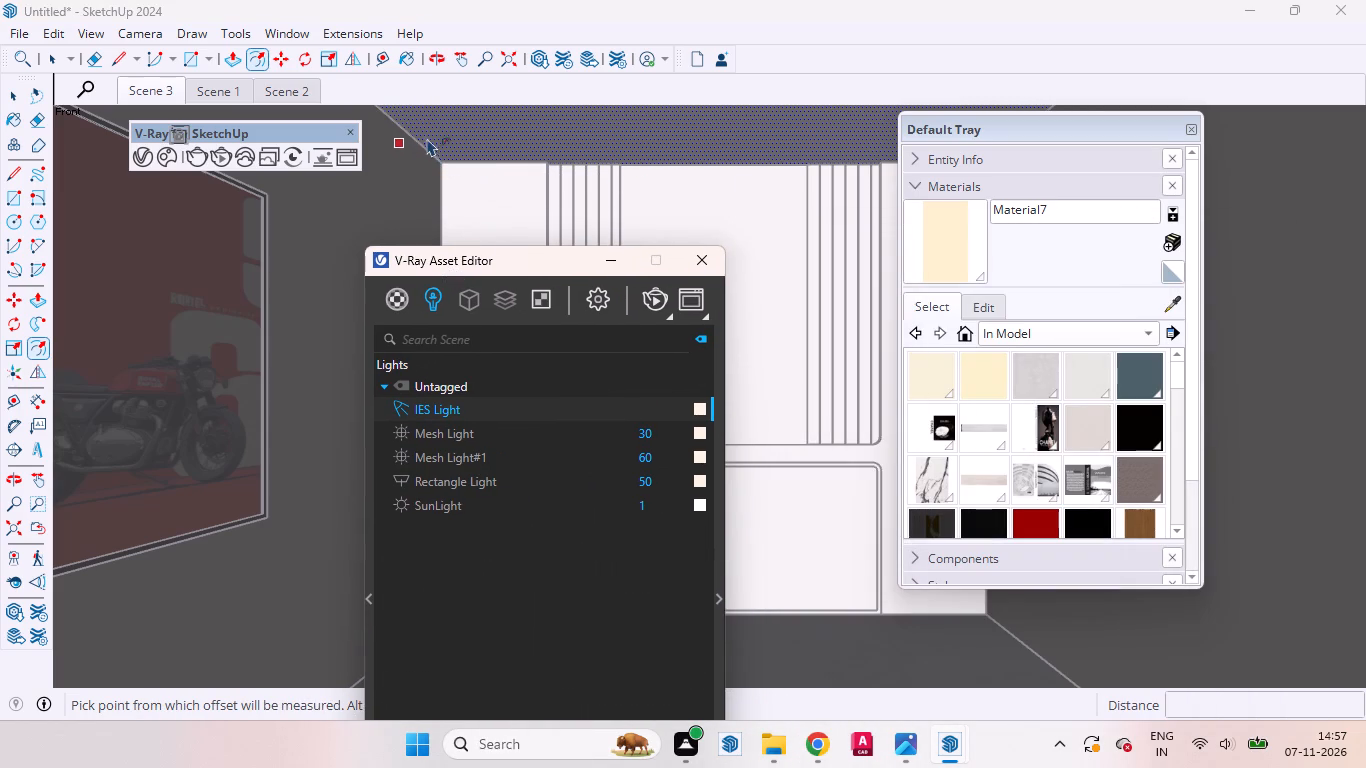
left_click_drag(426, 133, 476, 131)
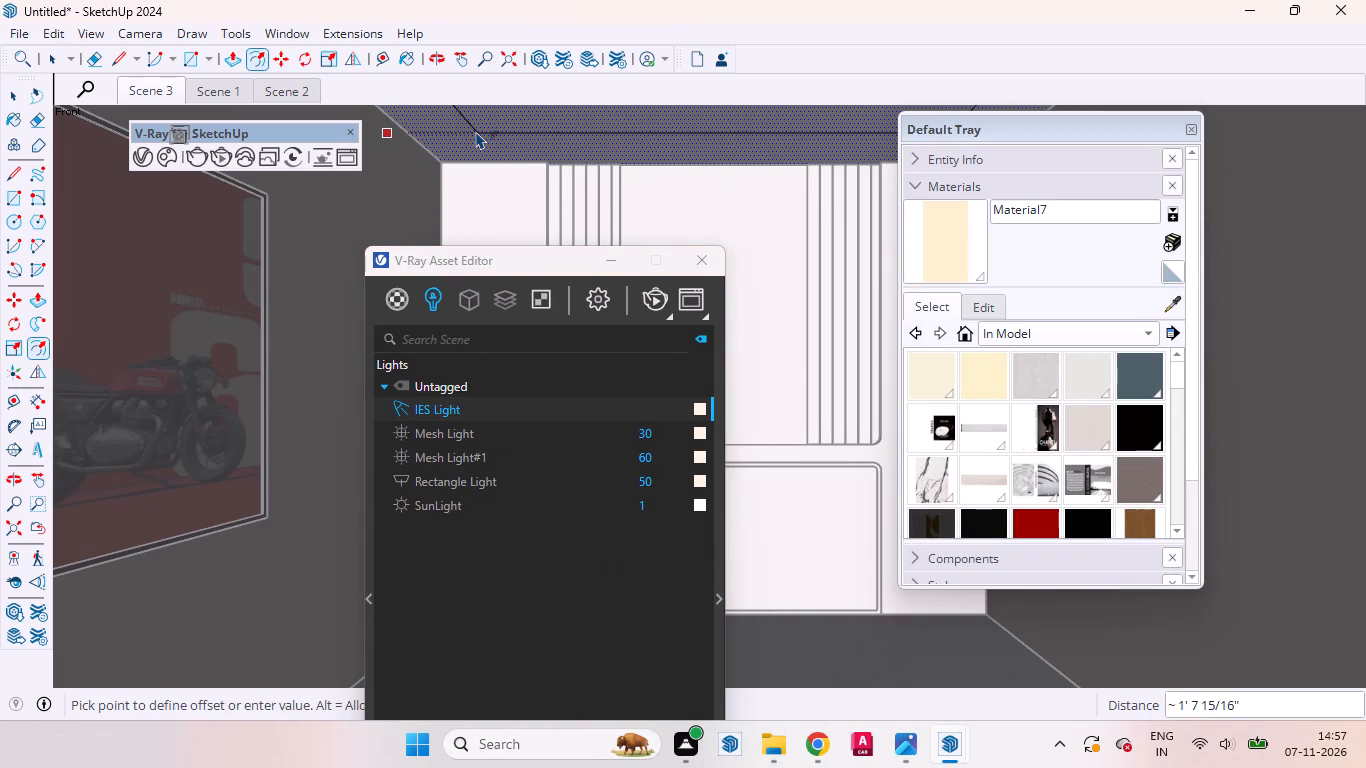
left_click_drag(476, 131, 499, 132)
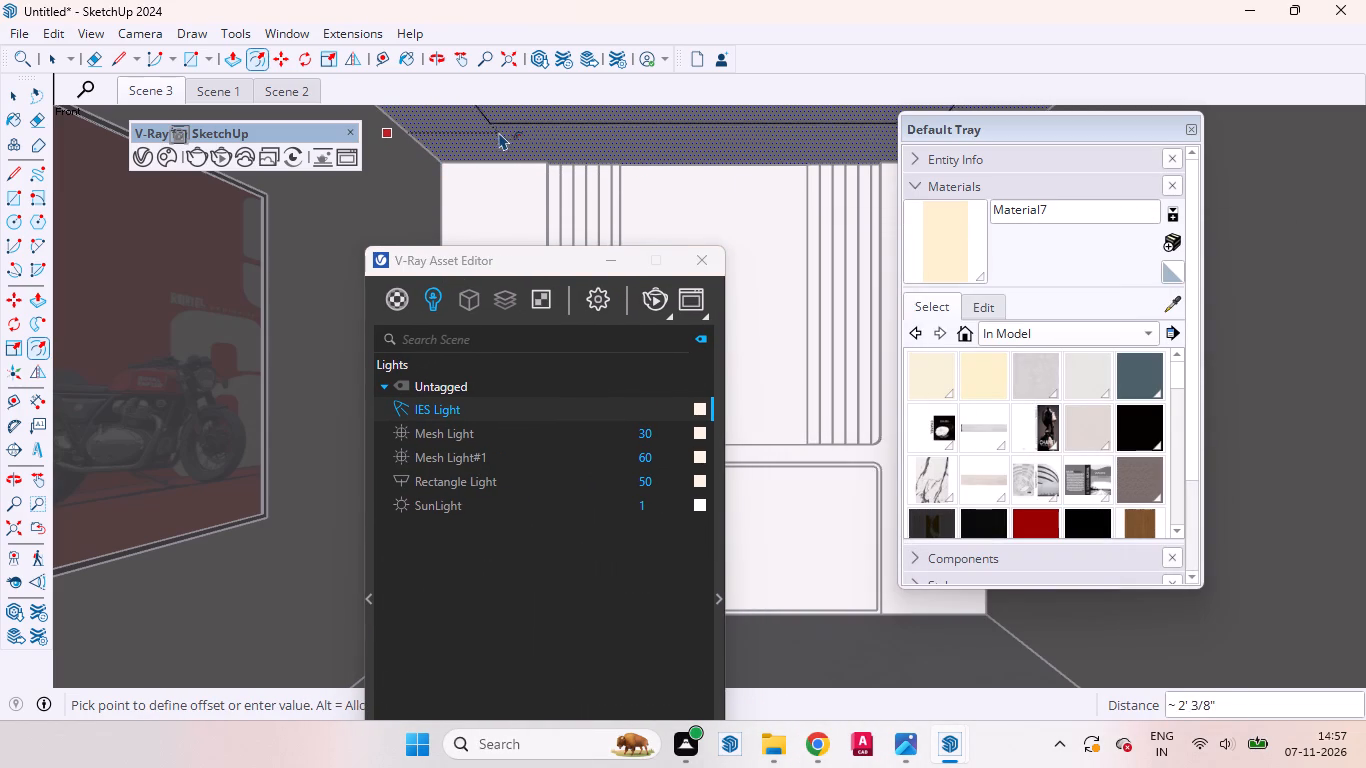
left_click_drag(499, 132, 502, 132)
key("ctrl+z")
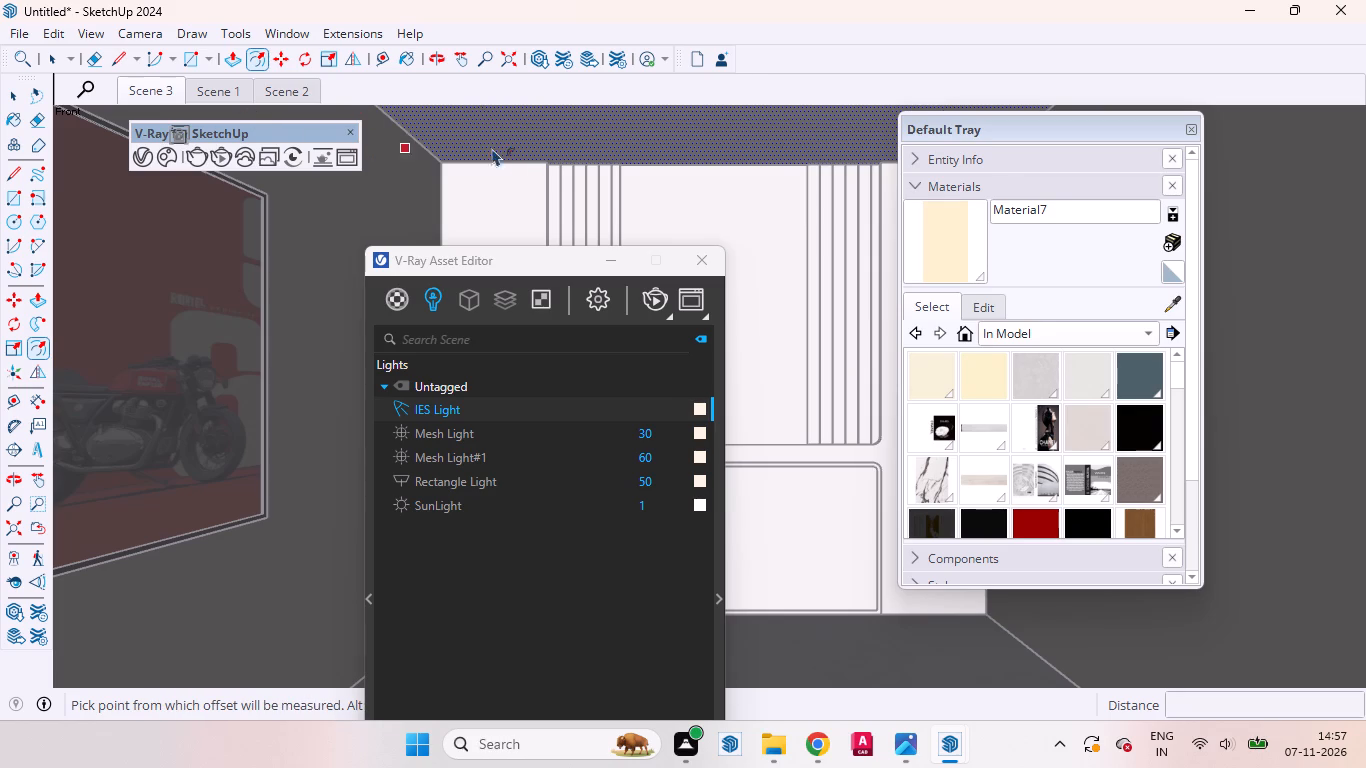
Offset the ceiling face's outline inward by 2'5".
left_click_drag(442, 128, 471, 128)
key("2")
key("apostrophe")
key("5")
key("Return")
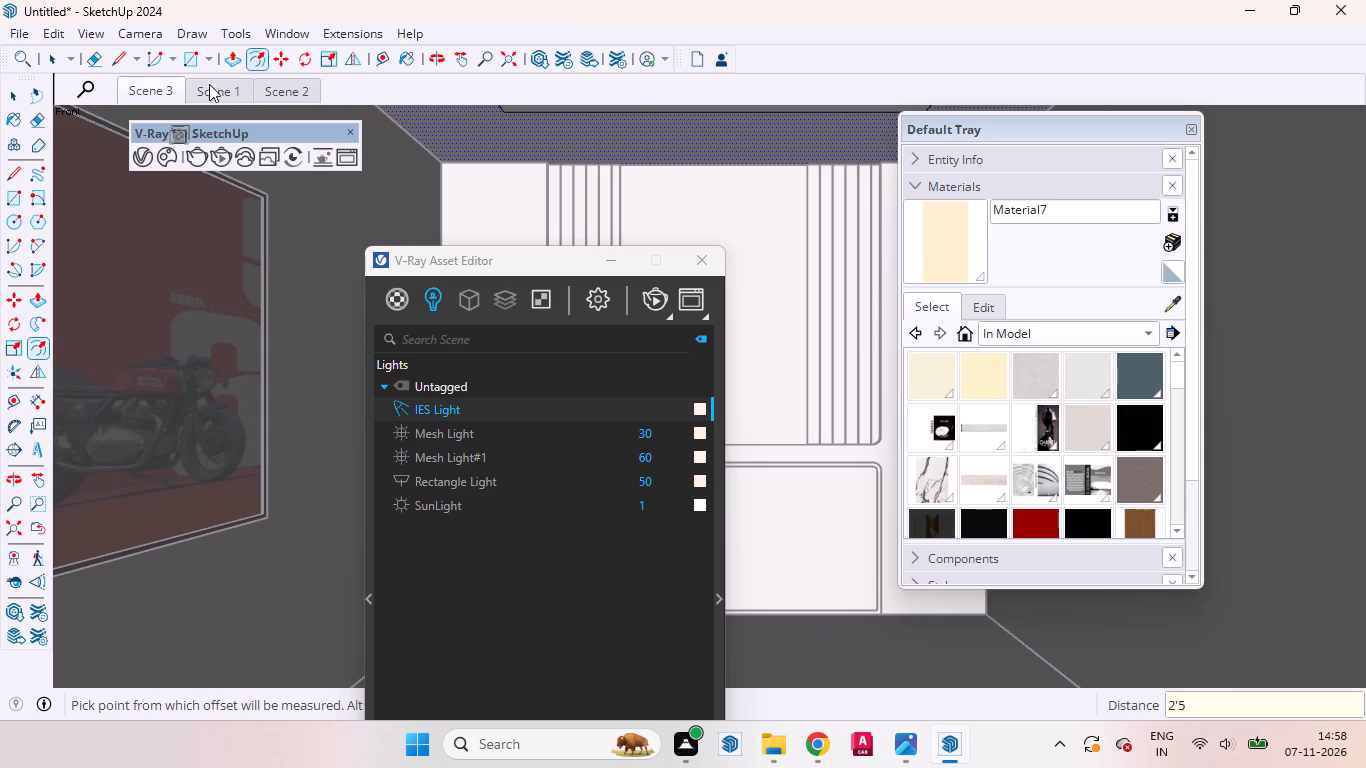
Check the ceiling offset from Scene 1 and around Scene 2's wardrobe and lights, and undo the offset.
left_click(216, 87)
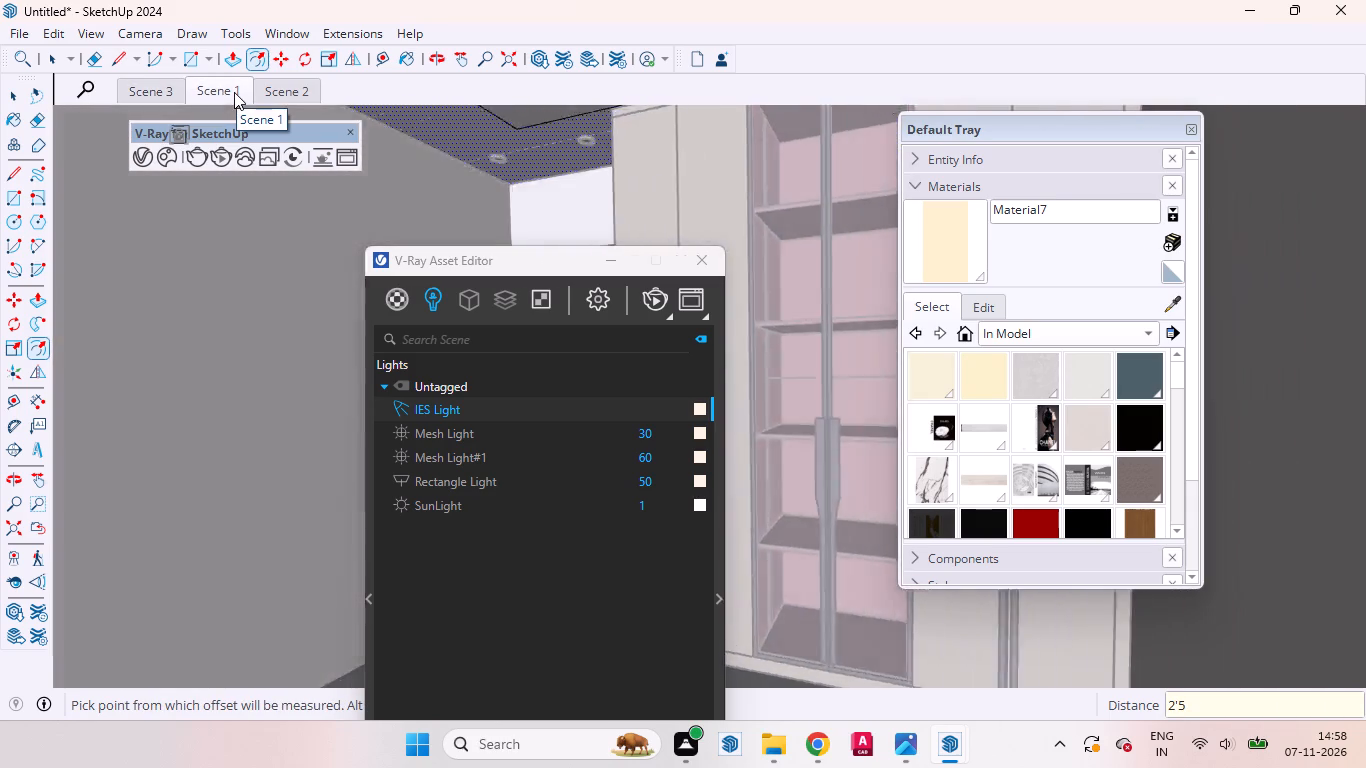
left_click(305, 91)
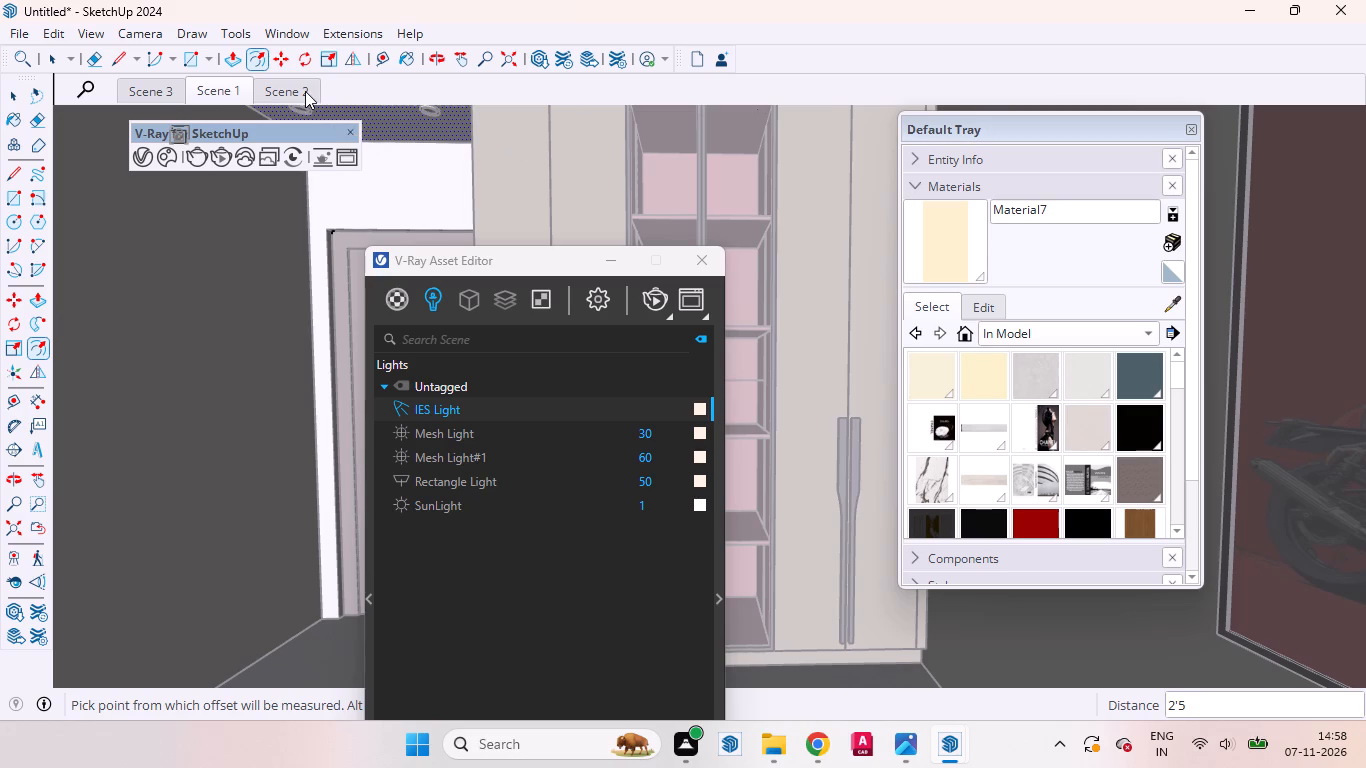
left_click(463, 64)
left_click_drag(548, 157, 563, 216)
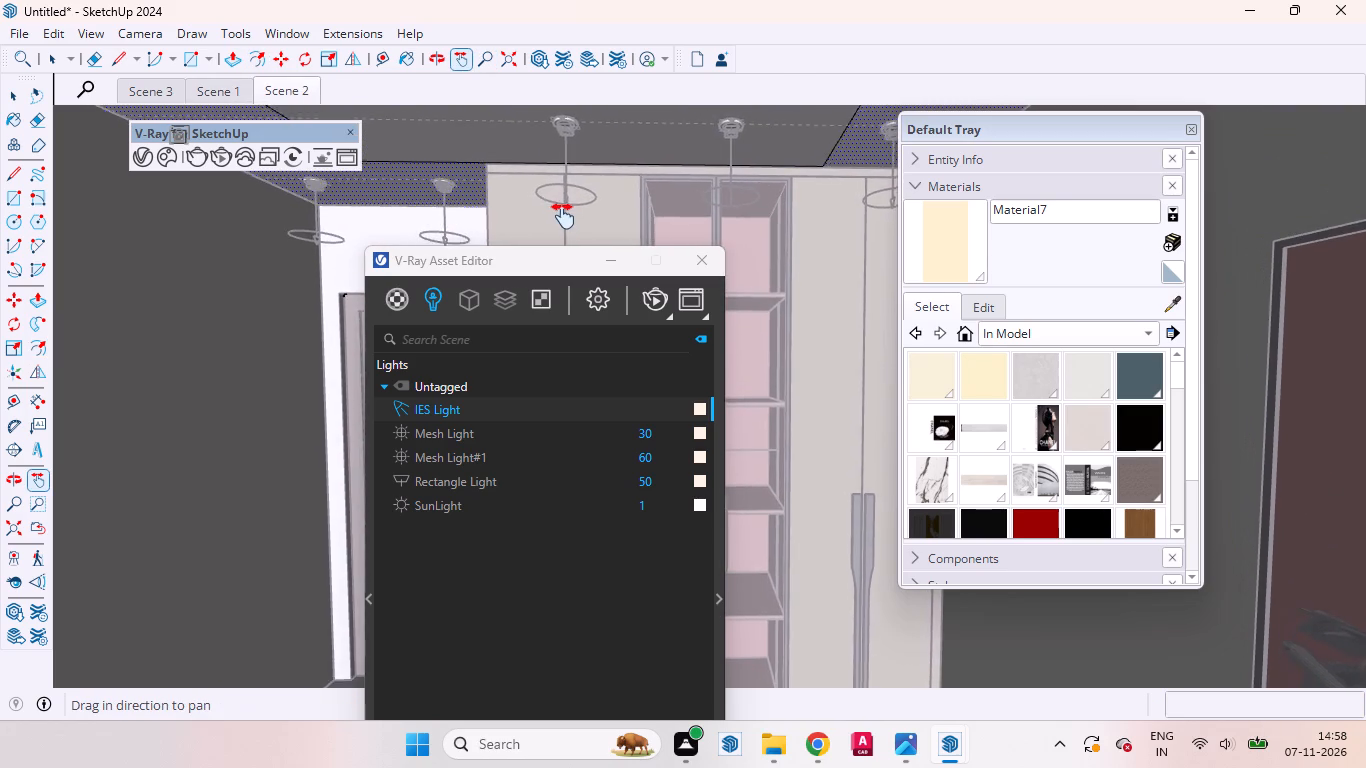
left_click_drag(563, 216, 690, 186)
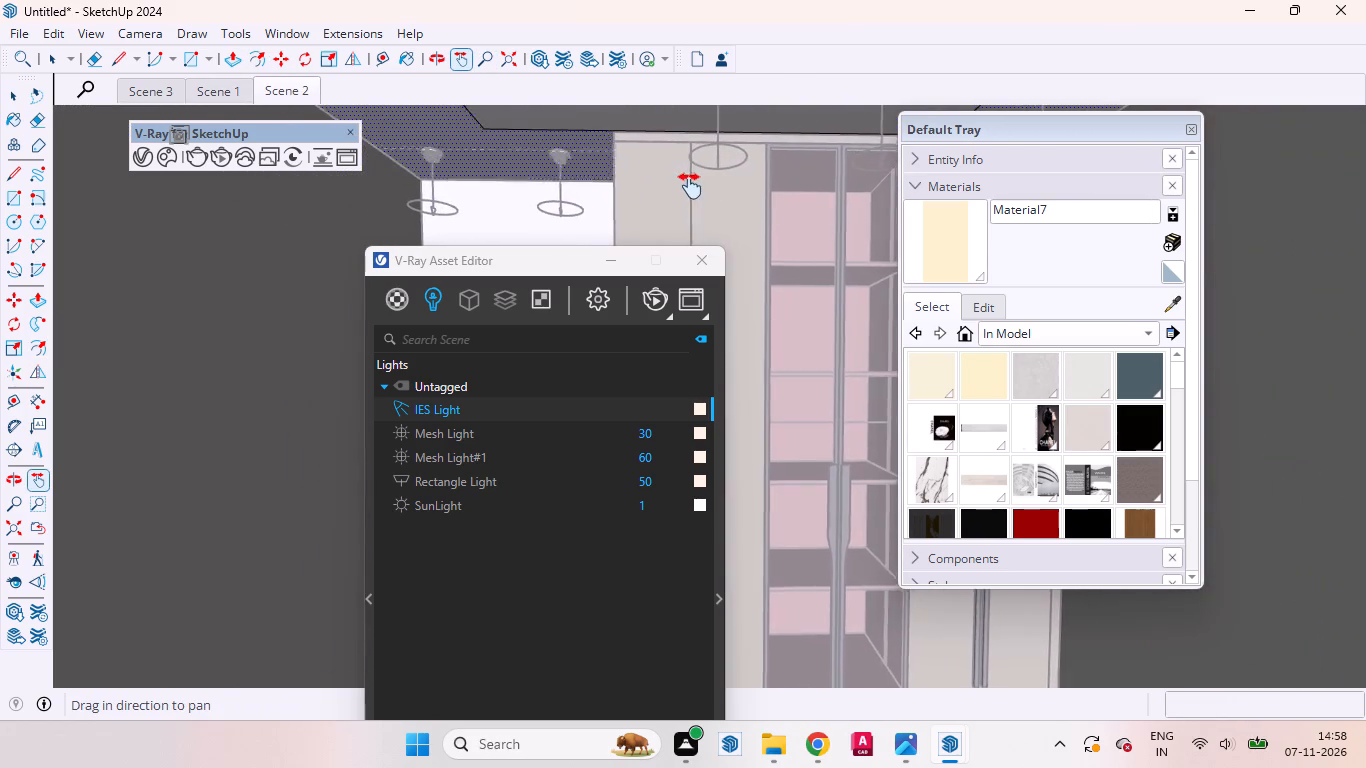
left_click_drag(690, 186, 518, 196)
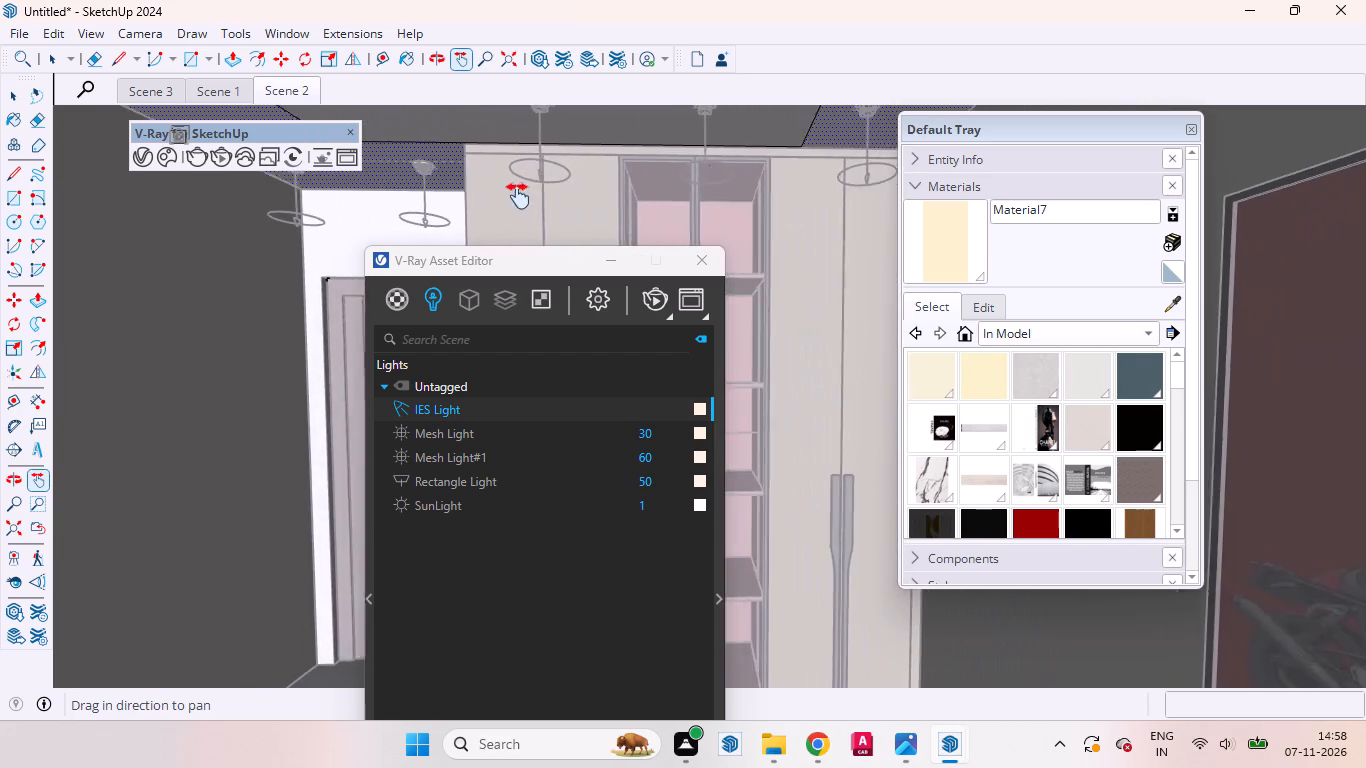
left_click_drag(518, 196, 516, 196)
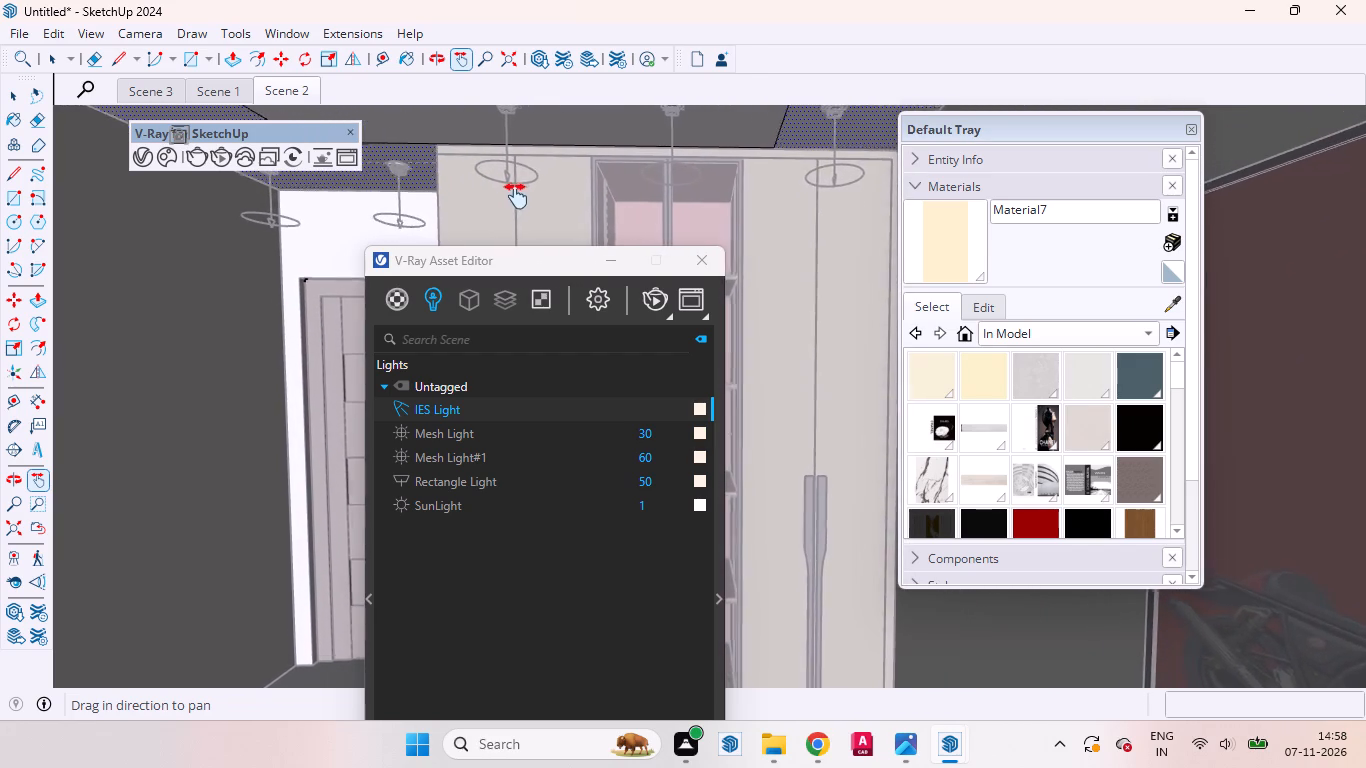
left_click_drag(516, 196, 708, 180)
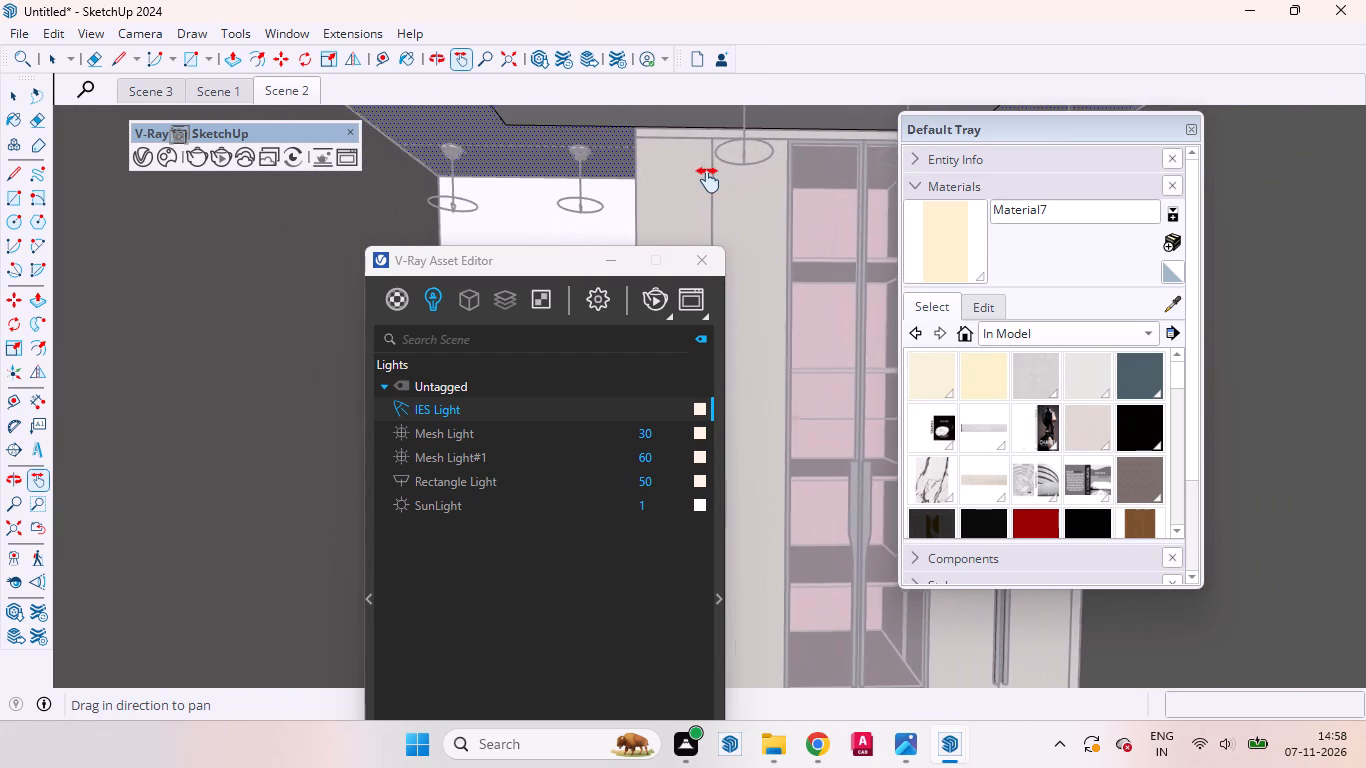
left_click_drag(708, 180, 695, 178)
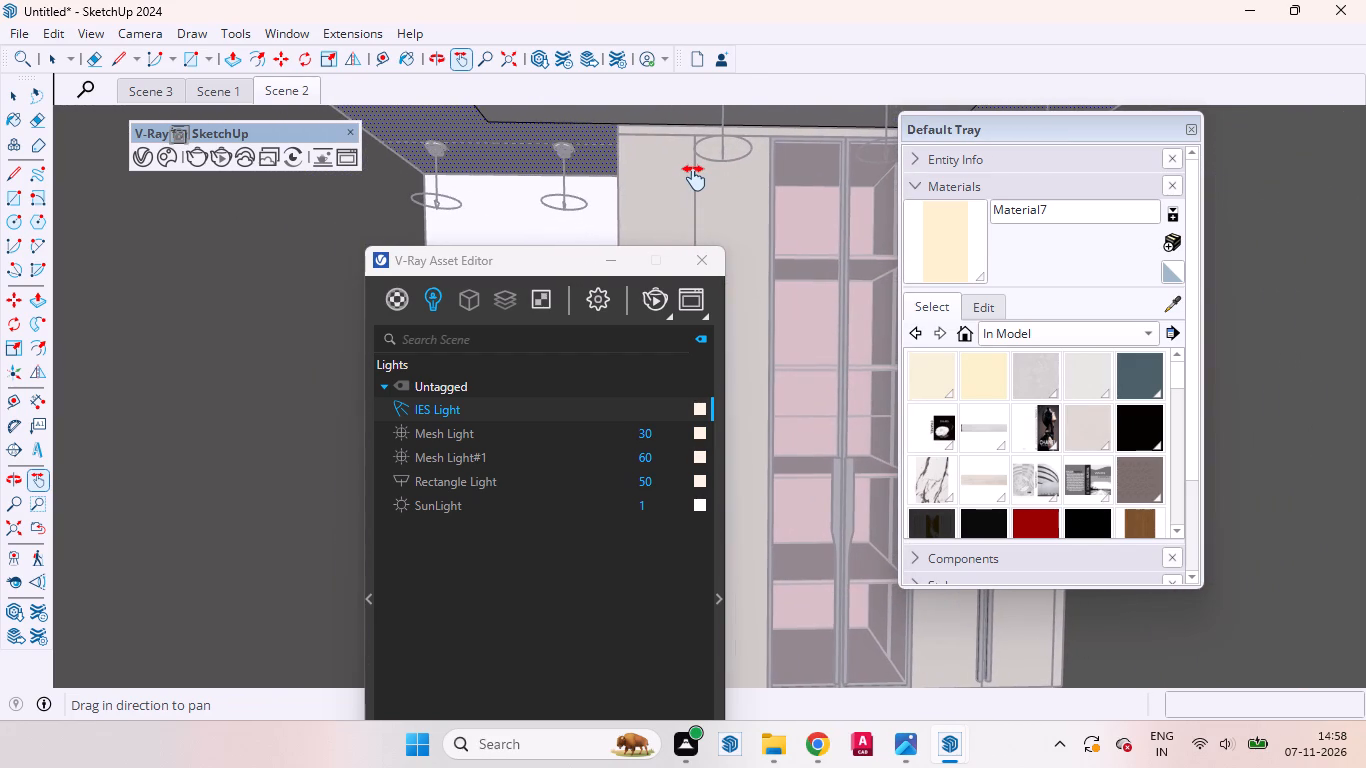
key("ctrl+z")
Draw a straight line about 11' 3" long across the ceiling face, from the wardrobe's top front corner to the opposite ceiling edge.
key("space")
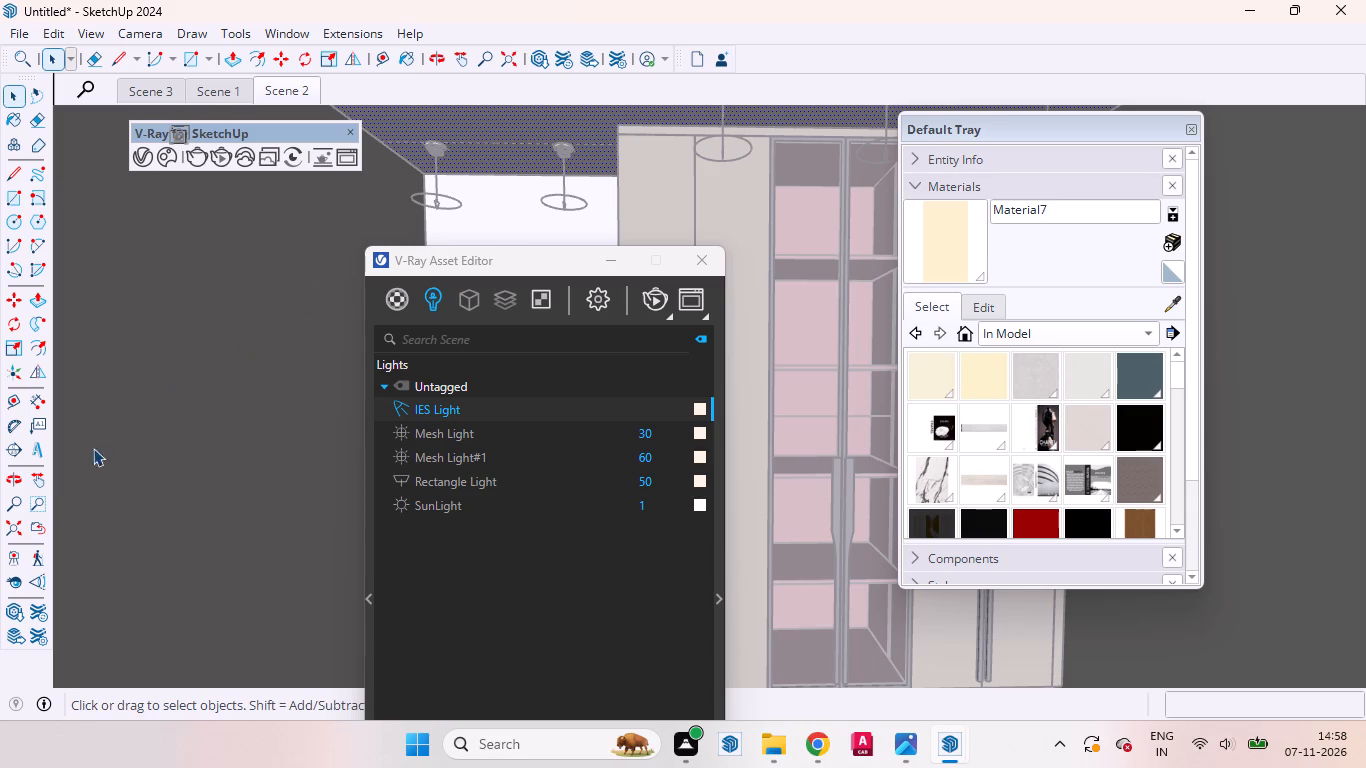
left_click(43, 473)
left_click_drag(761, 245, 747, 309)
left_click_drag(747, 309, 746, 288)
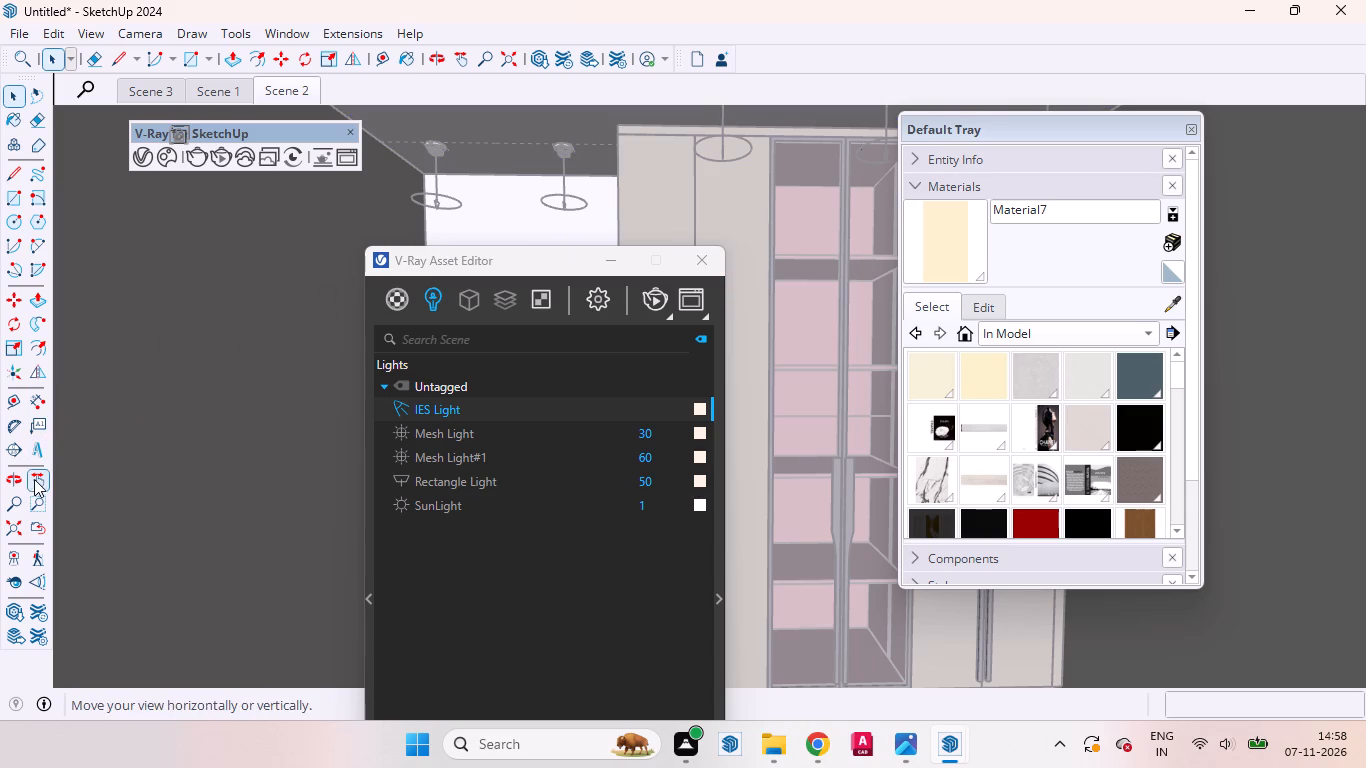
left_click_drag(34, 477, 51, 456)
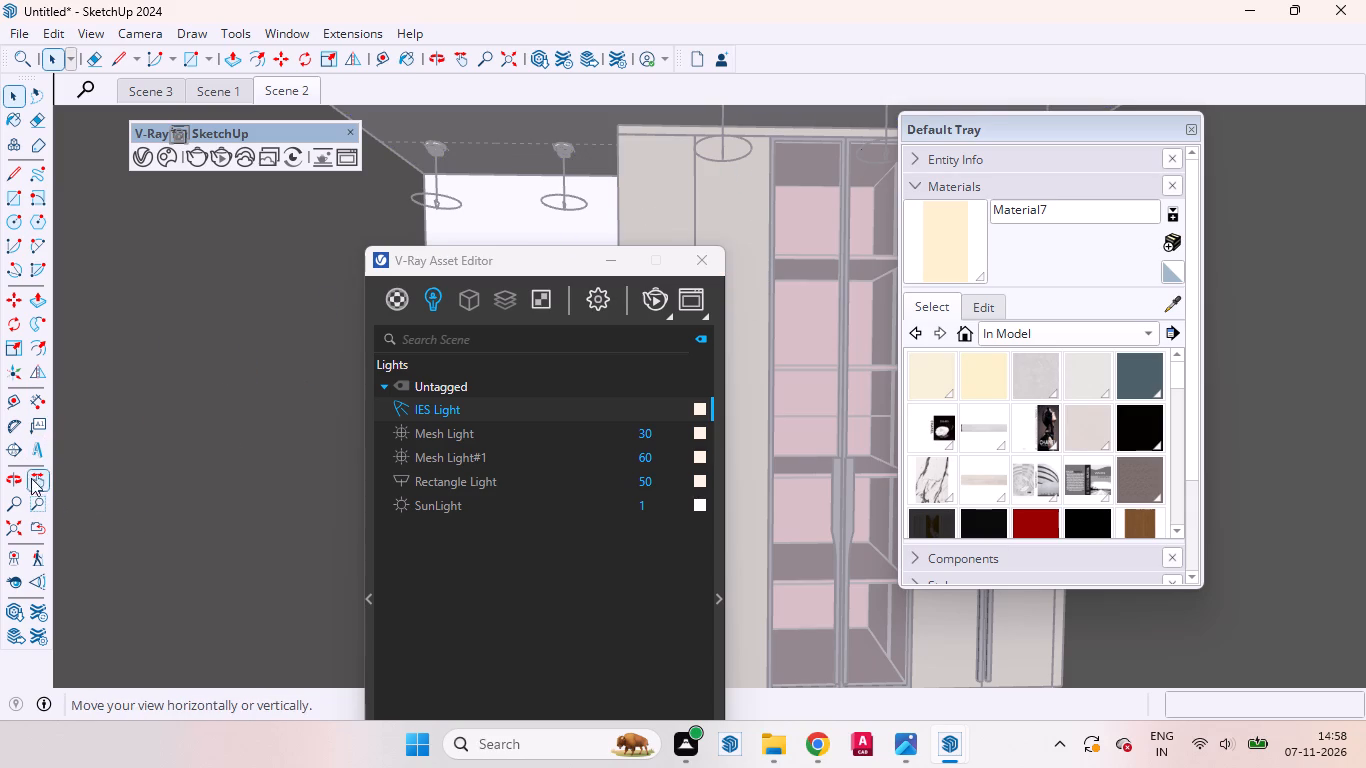
left_click(31, 473)
left_click_drag(740, 201, 716, 244)
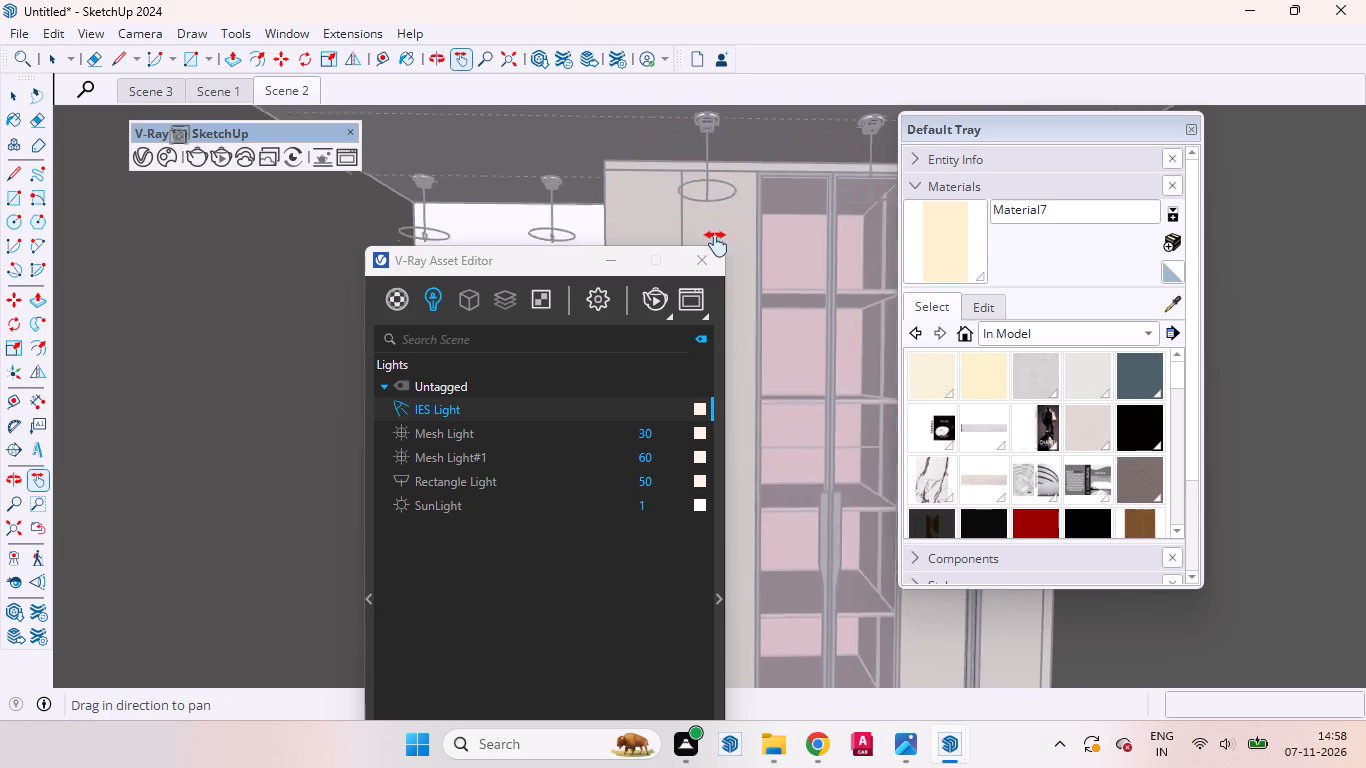
left_click_drag(716, 244, 647, 248)
key("space")
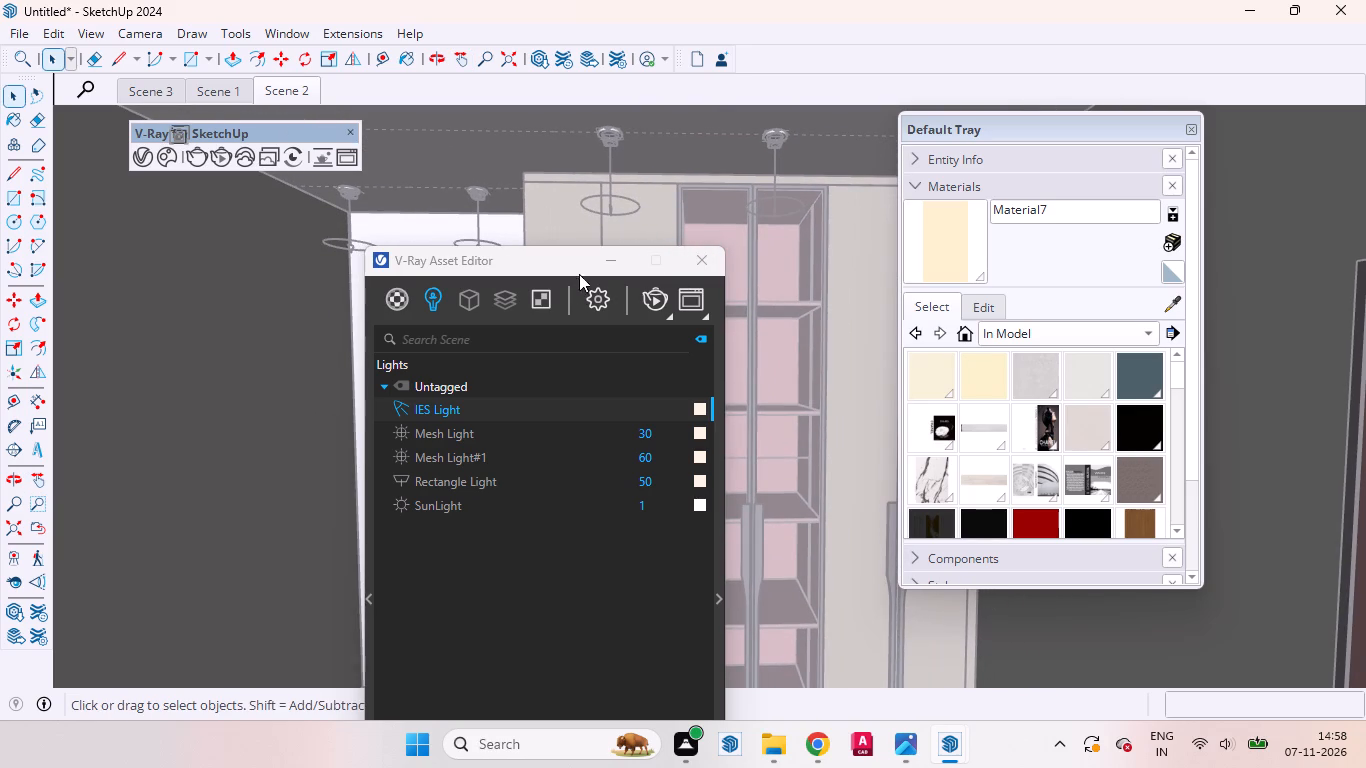
left_click(607, 259)
left_click(679, 154)
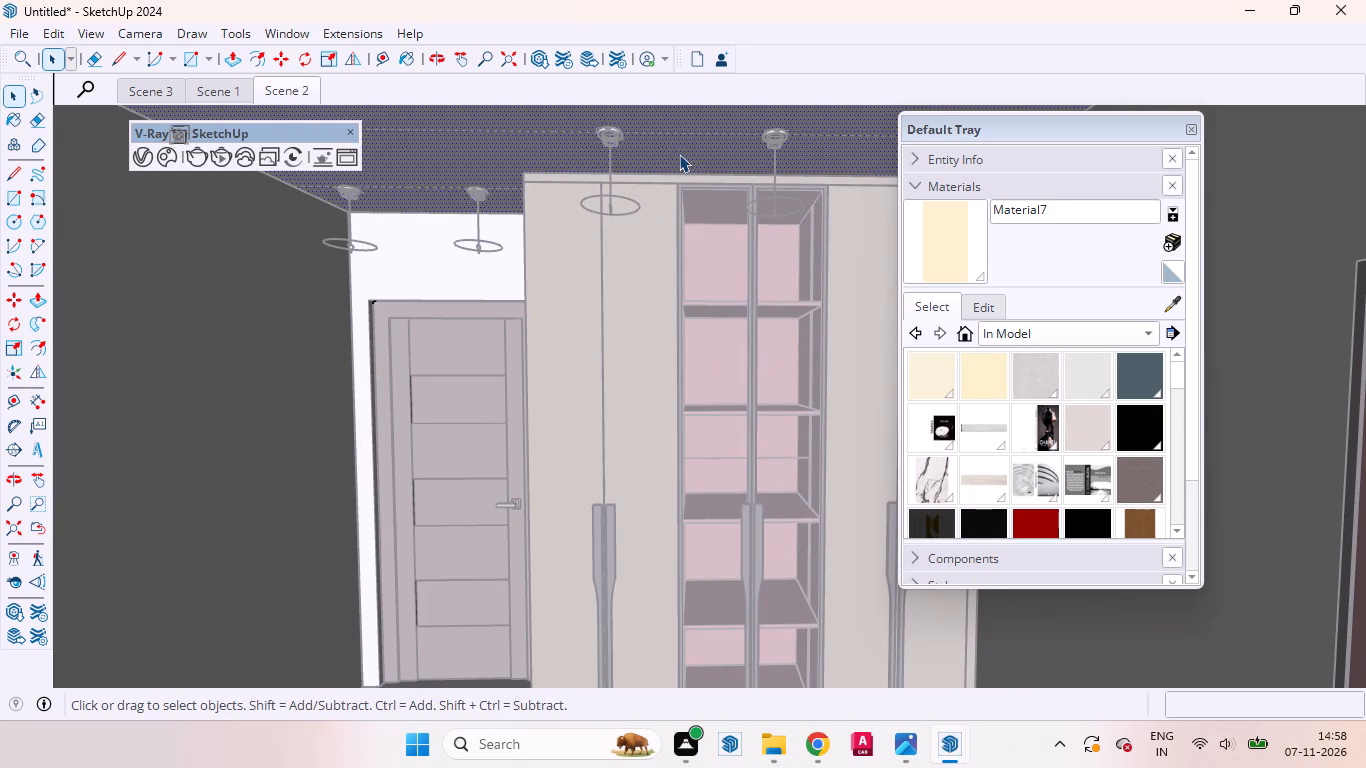
left_click_drag(1029, 125, 1182, 208)
key("l")
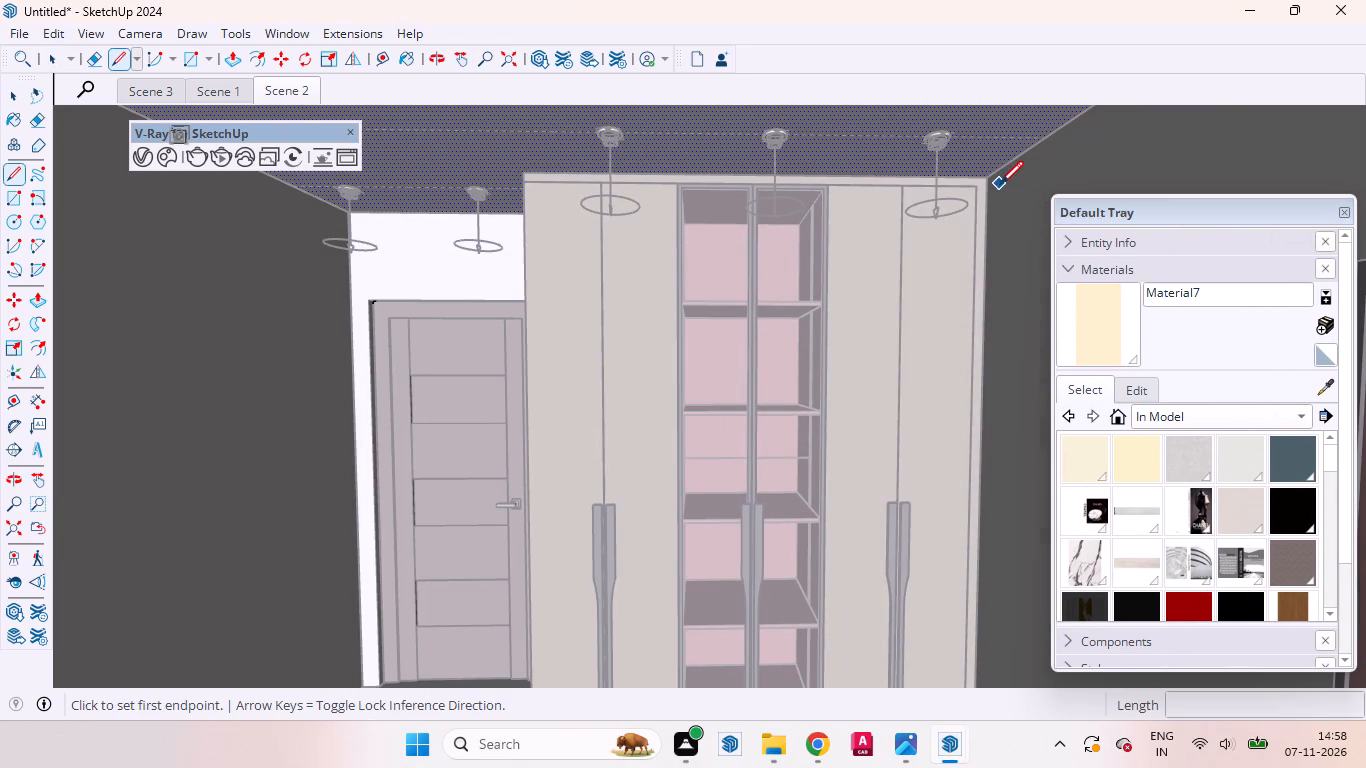
left_click(991, 174)
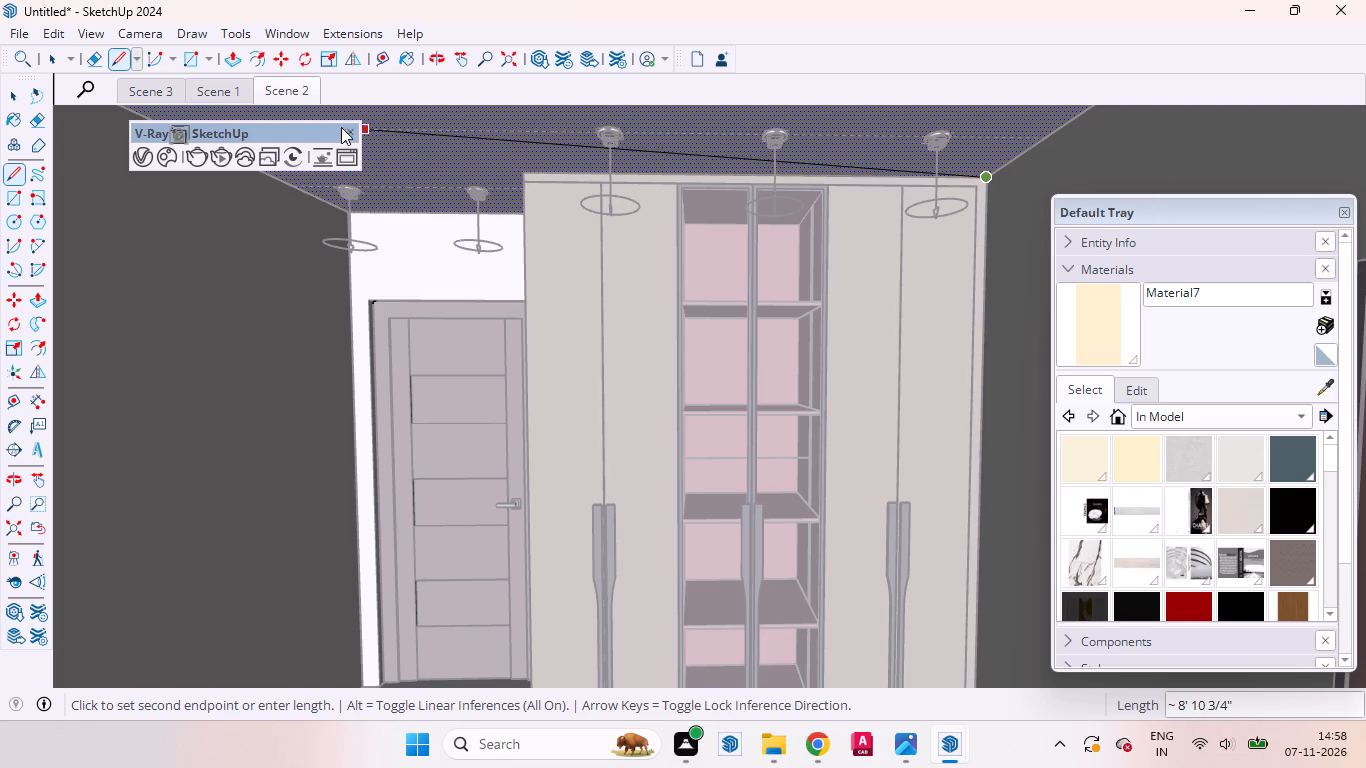
left_click_drag(287, 132, 330, 252)
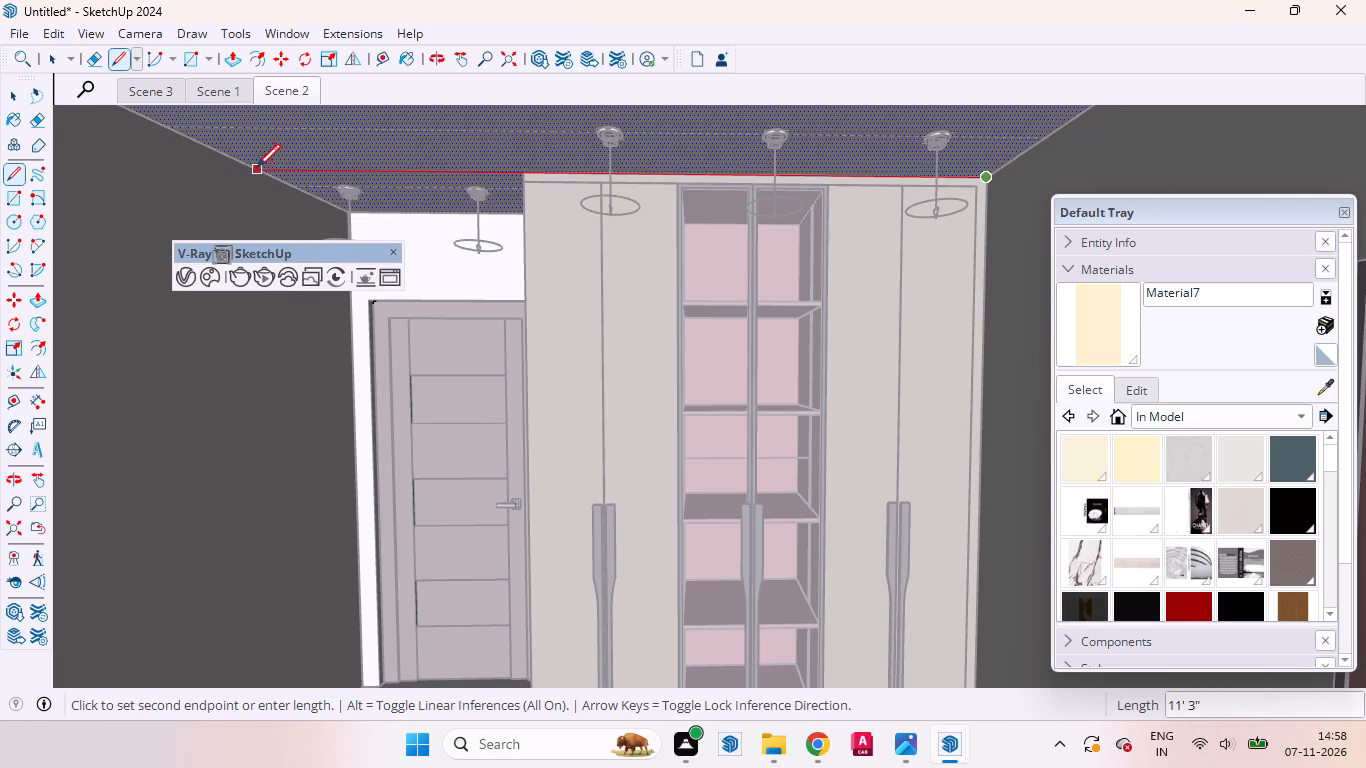
left_click(260, 169)
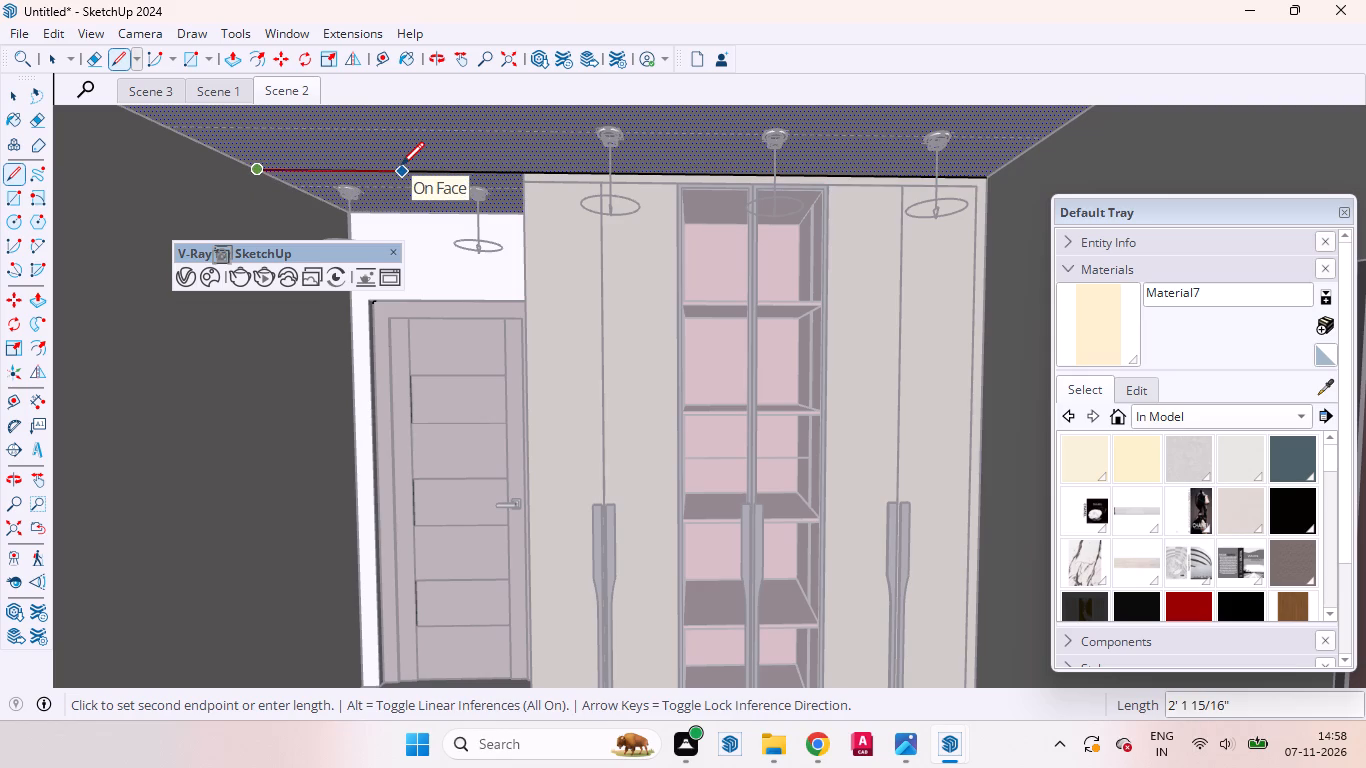
key("ctrl+z")
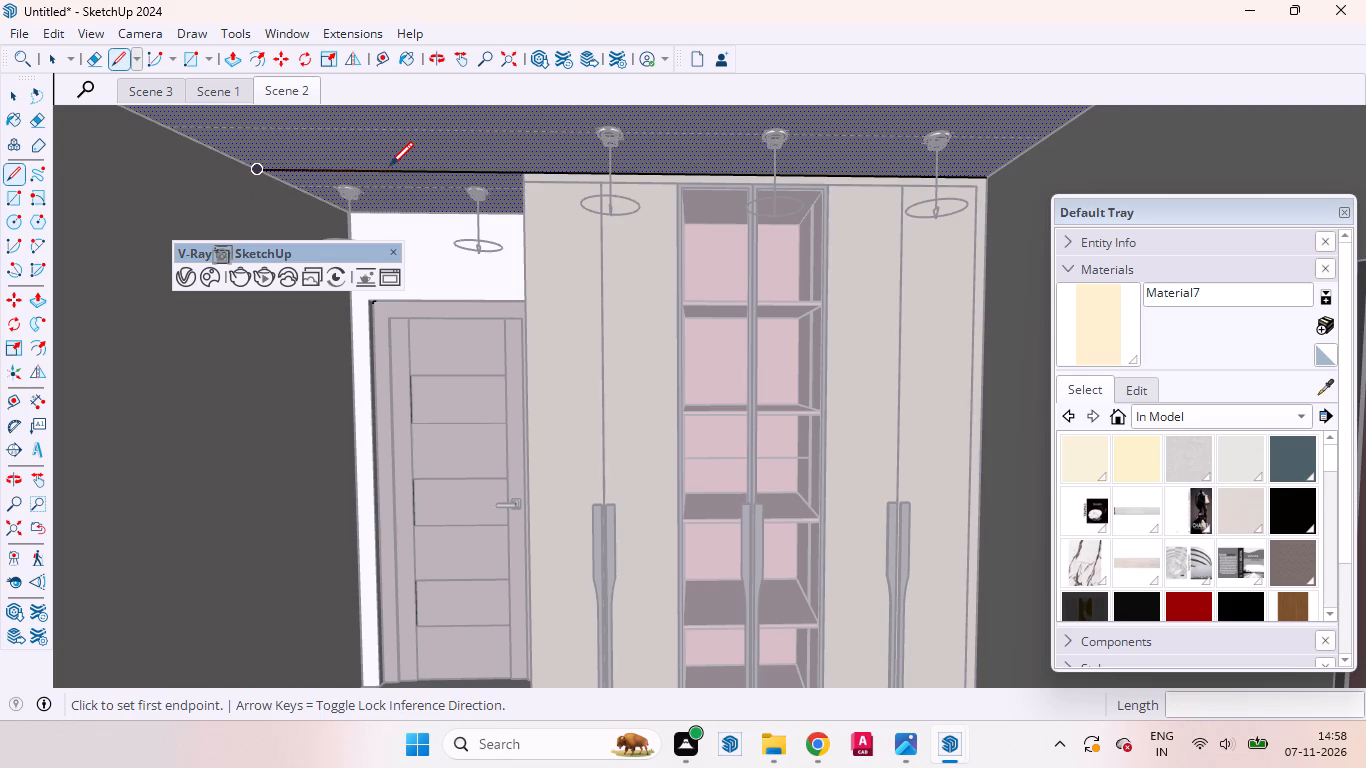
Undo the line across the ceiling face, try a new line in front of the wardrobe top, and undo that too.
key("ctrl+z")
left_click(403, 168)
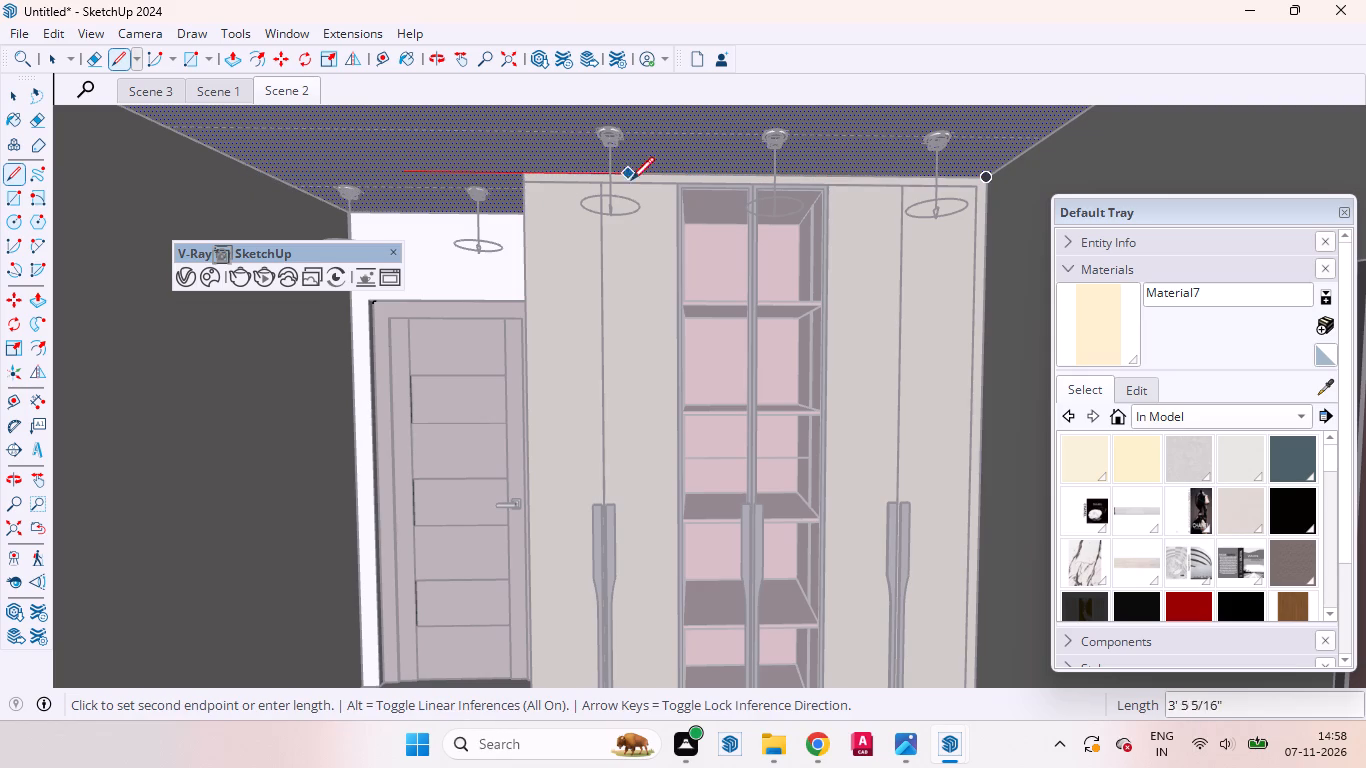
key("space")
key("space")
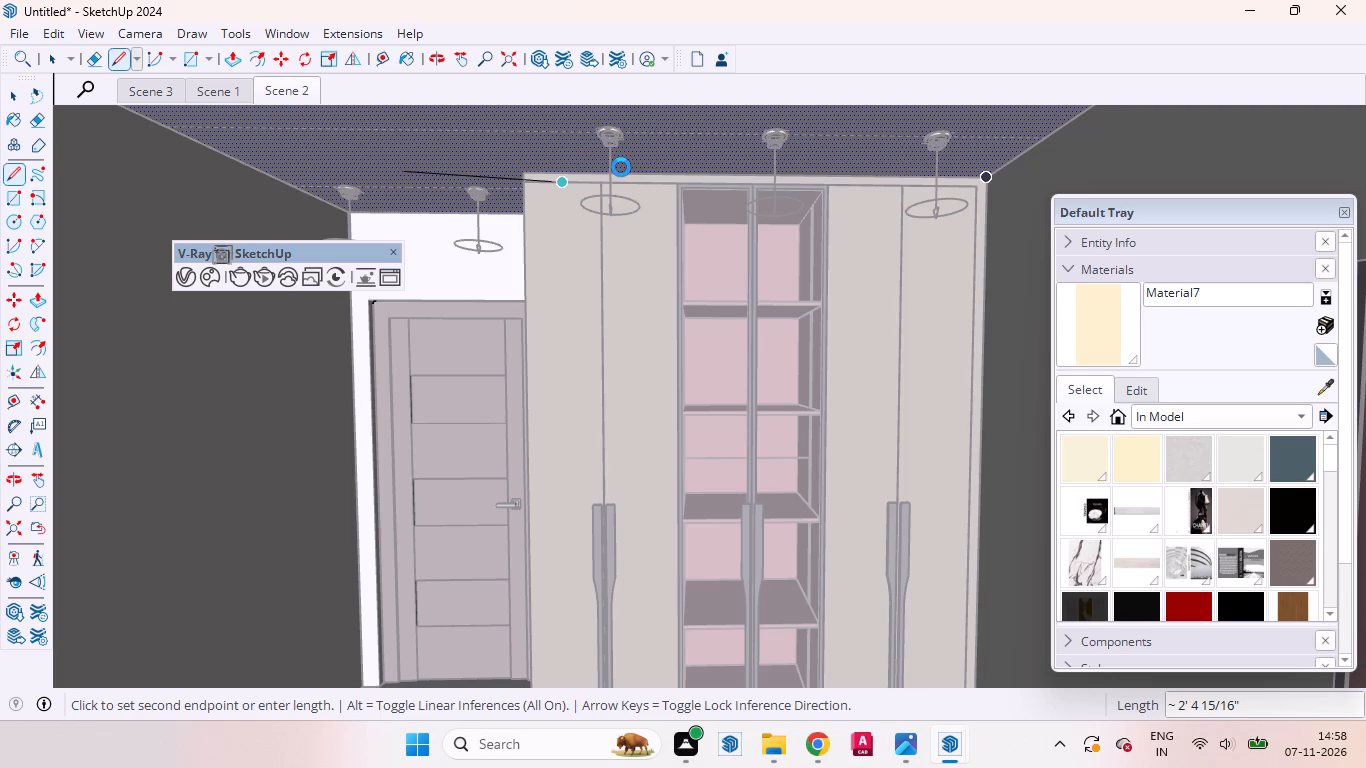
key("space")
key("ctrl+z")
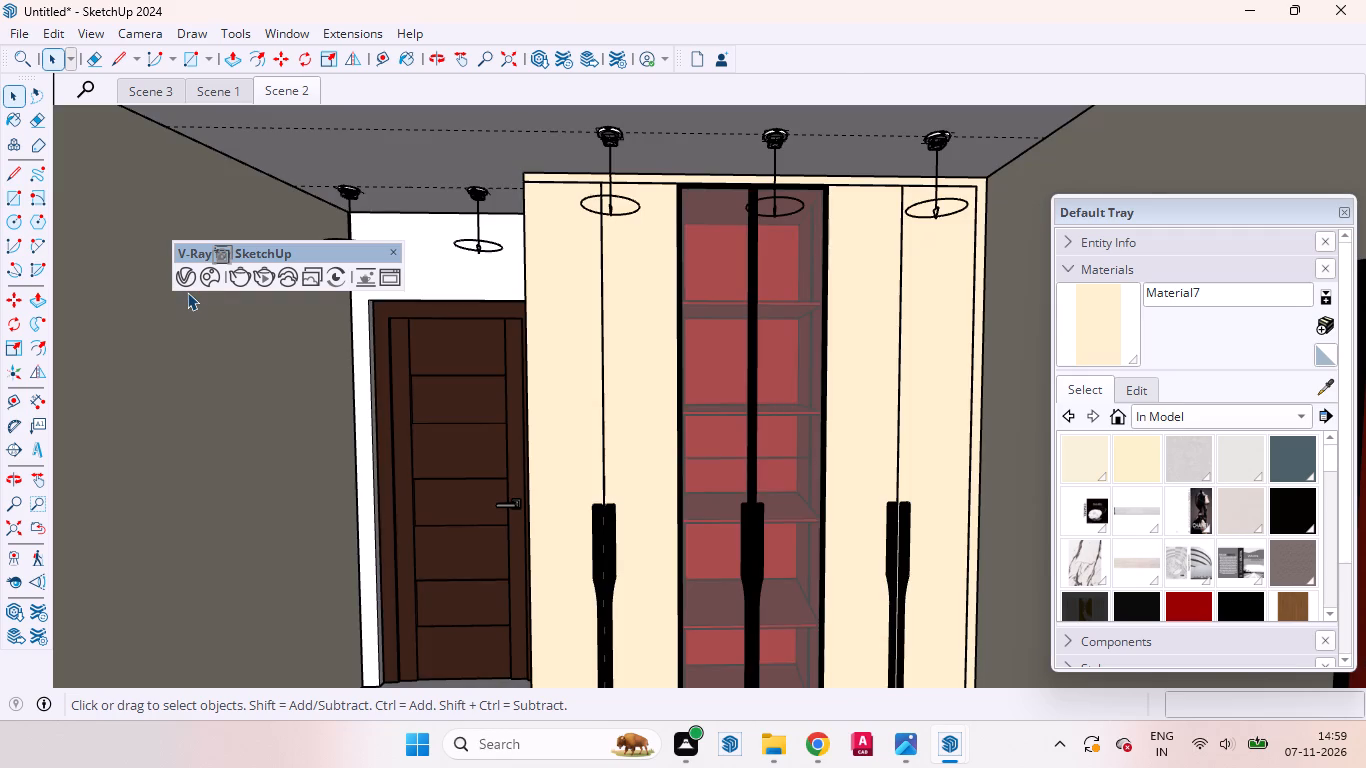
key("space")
Place a guide line across the ceiling level with the wardrobe front, measuring from its top front corner to the opposite ceiling edge.
middle_click_drag(705, 277, 736, 162)
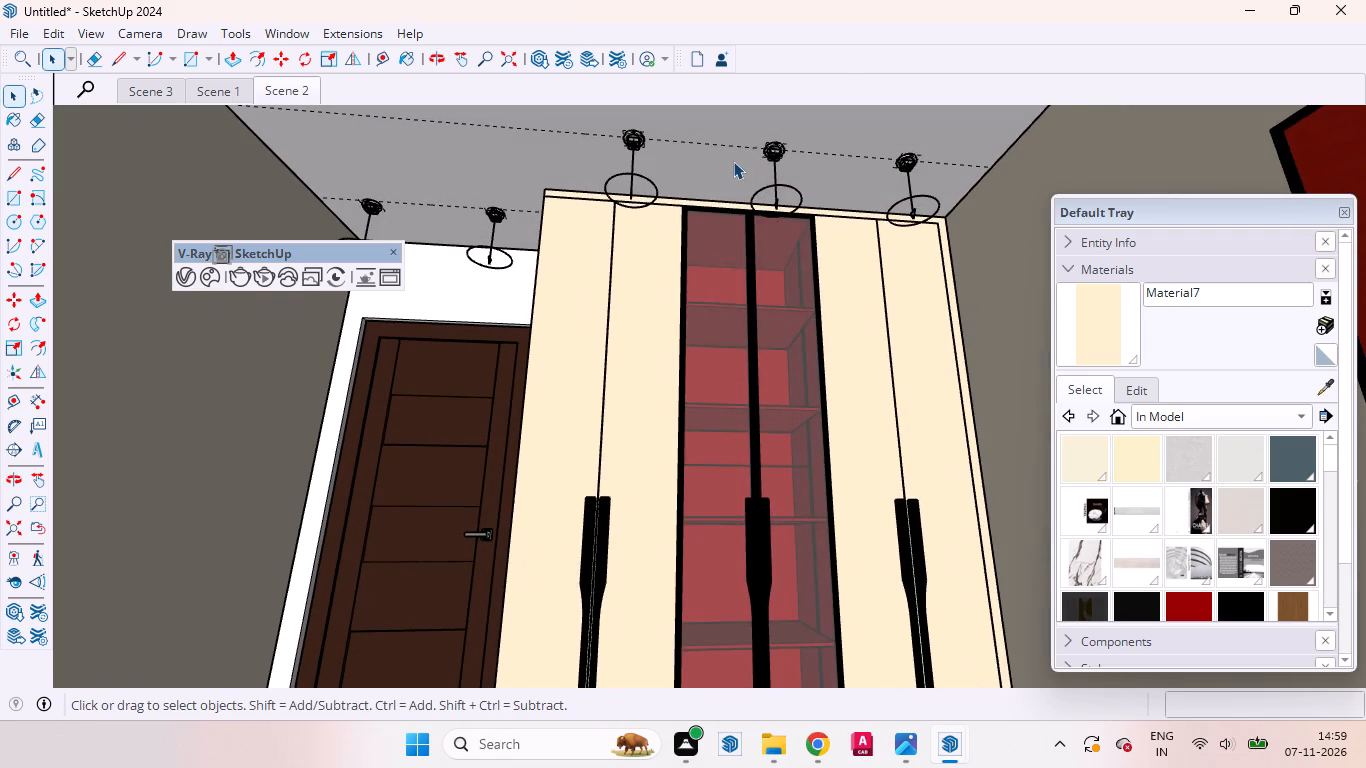
key("r")
key("space")
key("t")
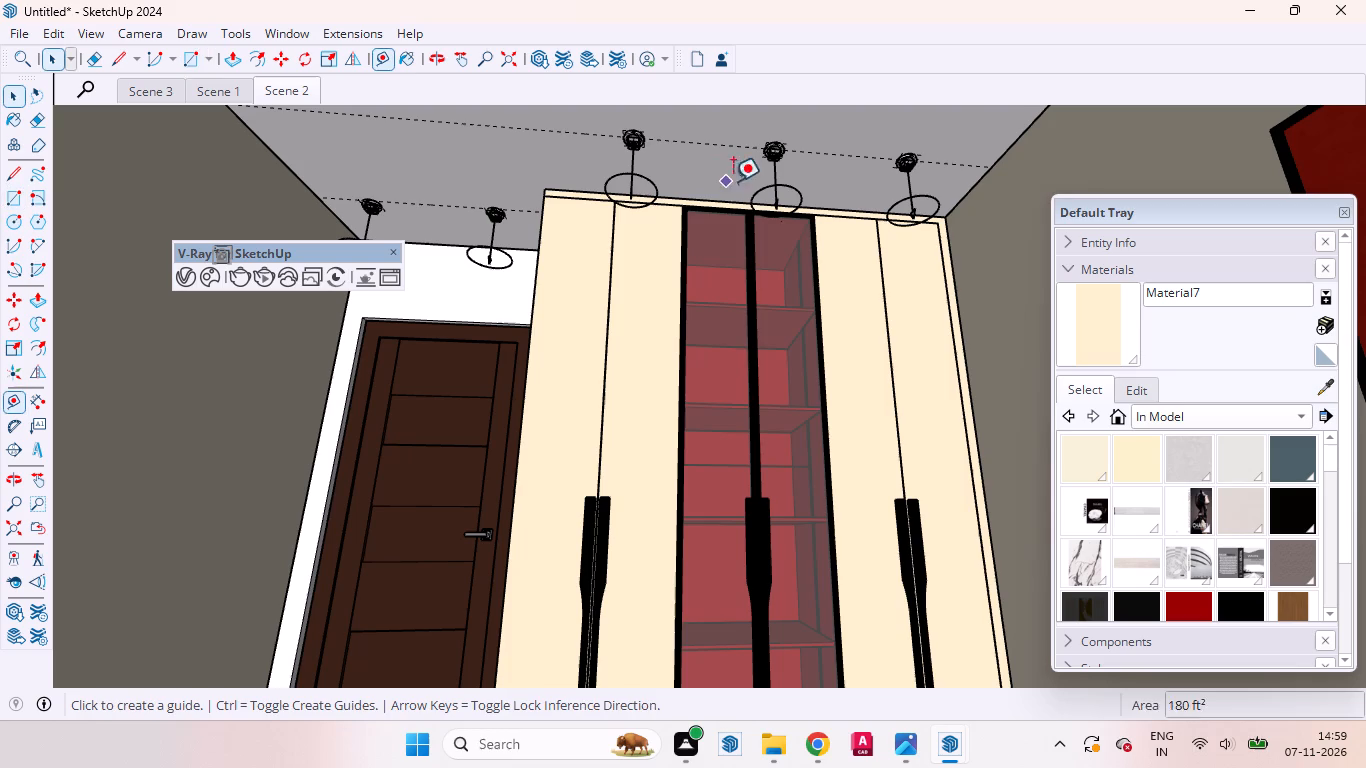
left_click(946, 214)
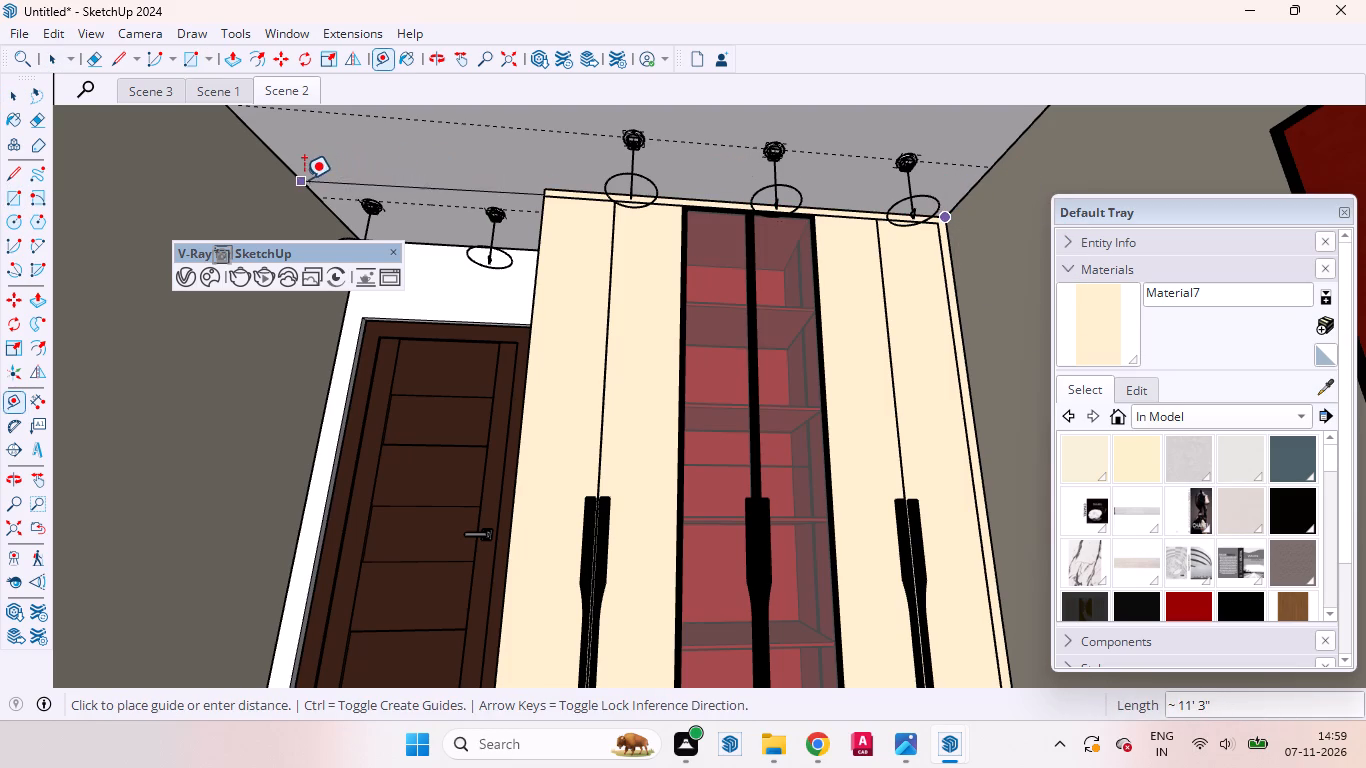
left_click(289, 170)
key("space")
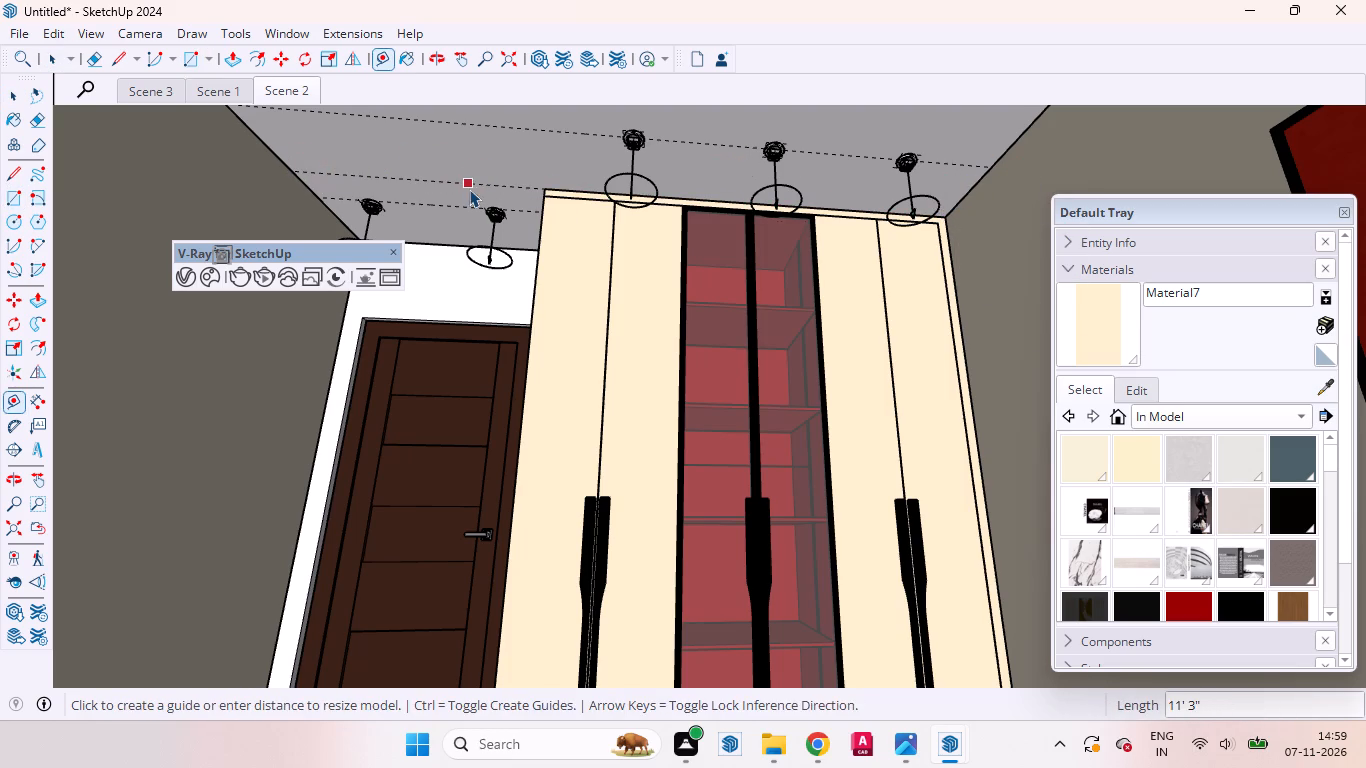
Isolate the ceiling slab group from the rest of the model.
left_click(470, 151)
right_click(470, 151)
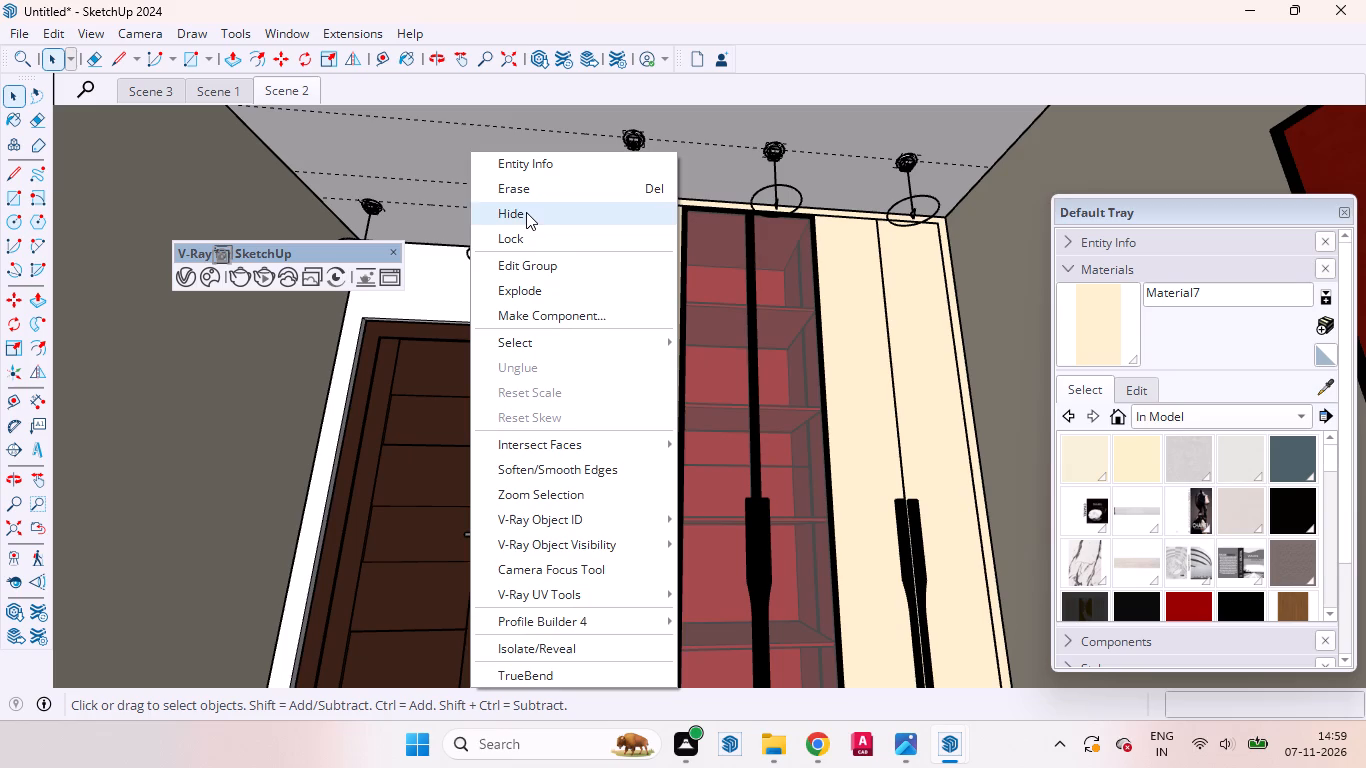
left_click(561, 644)
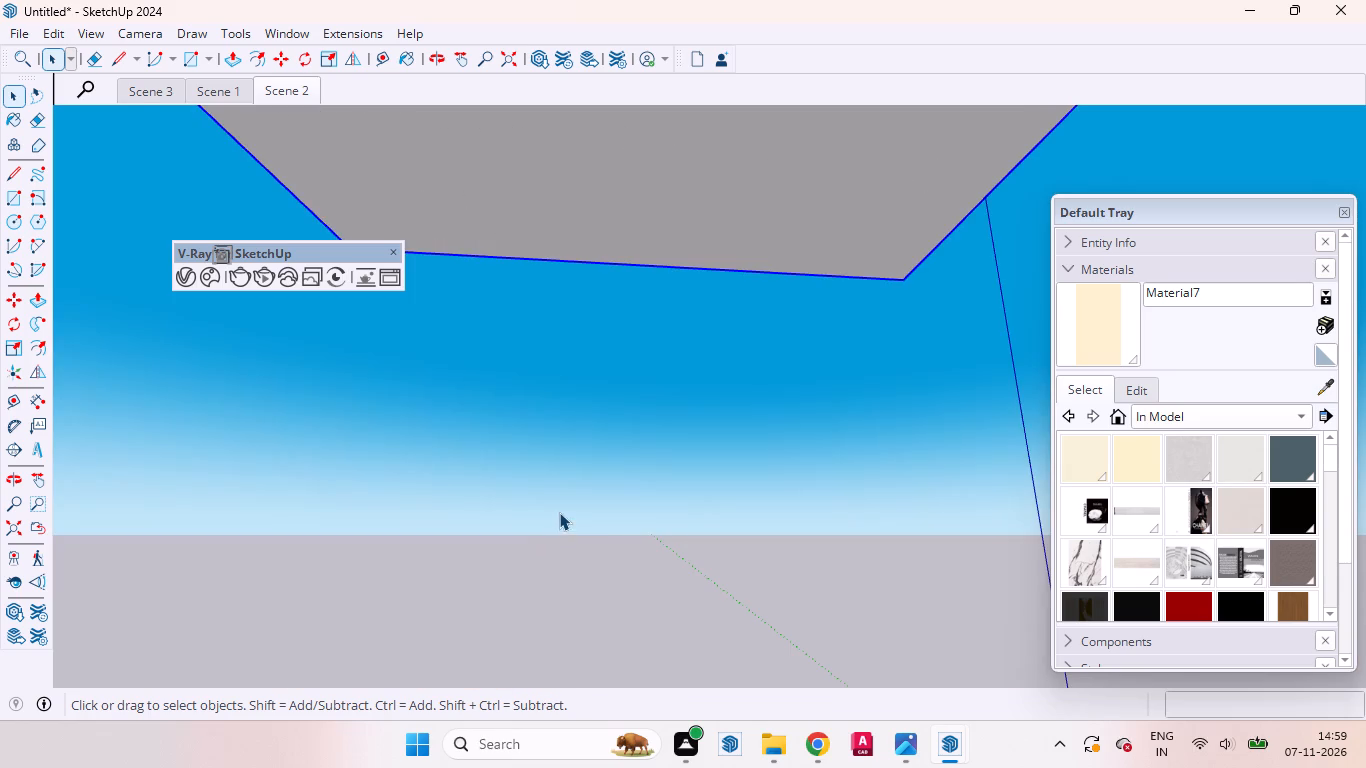
scroll(562, 520, "down", 2)
scroll(564, 530, "up", 1)
scroll(565, 533, "down", 13)
scroll(568, 540, "up", 1)
scroll(568, 540, "down", 1)
scroll(568, 540, "up", 1)
scroll(568, 540, "down", 7)
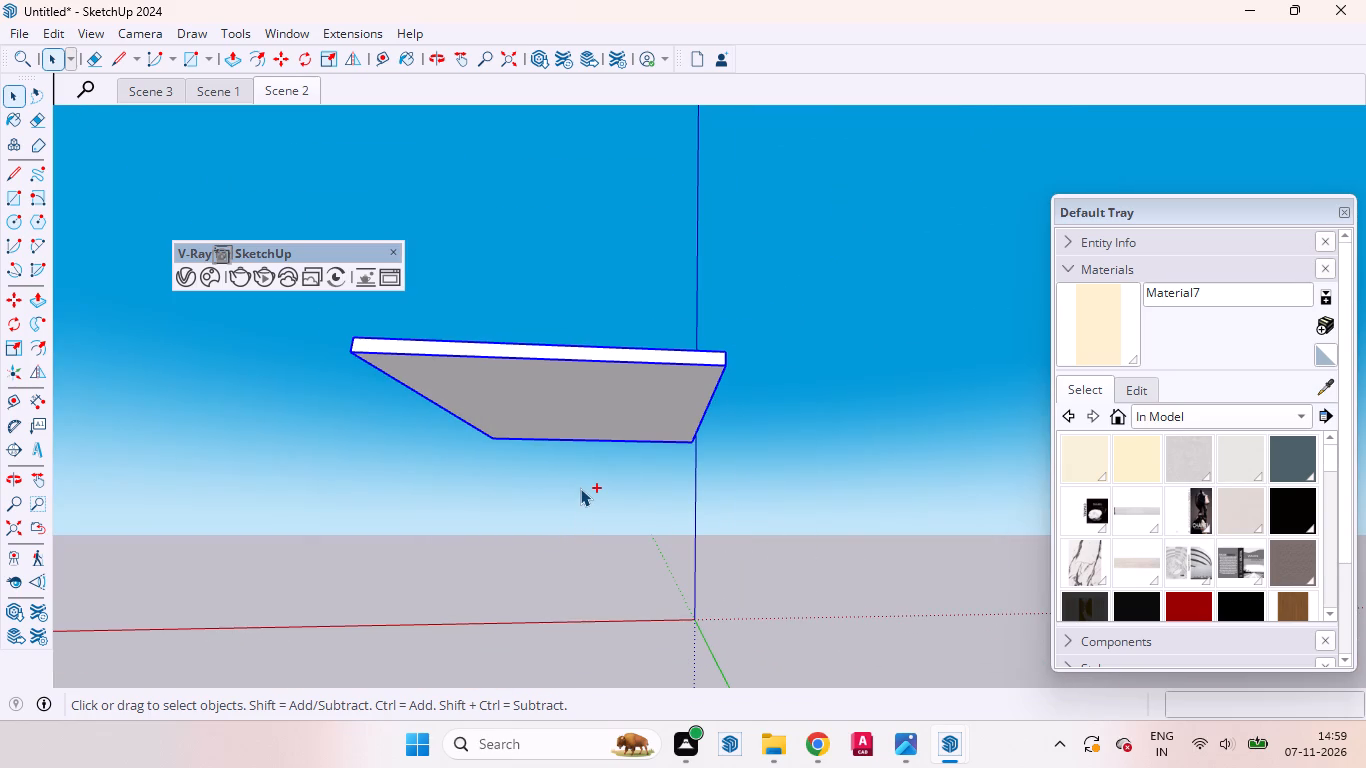
key("ctrl+z")
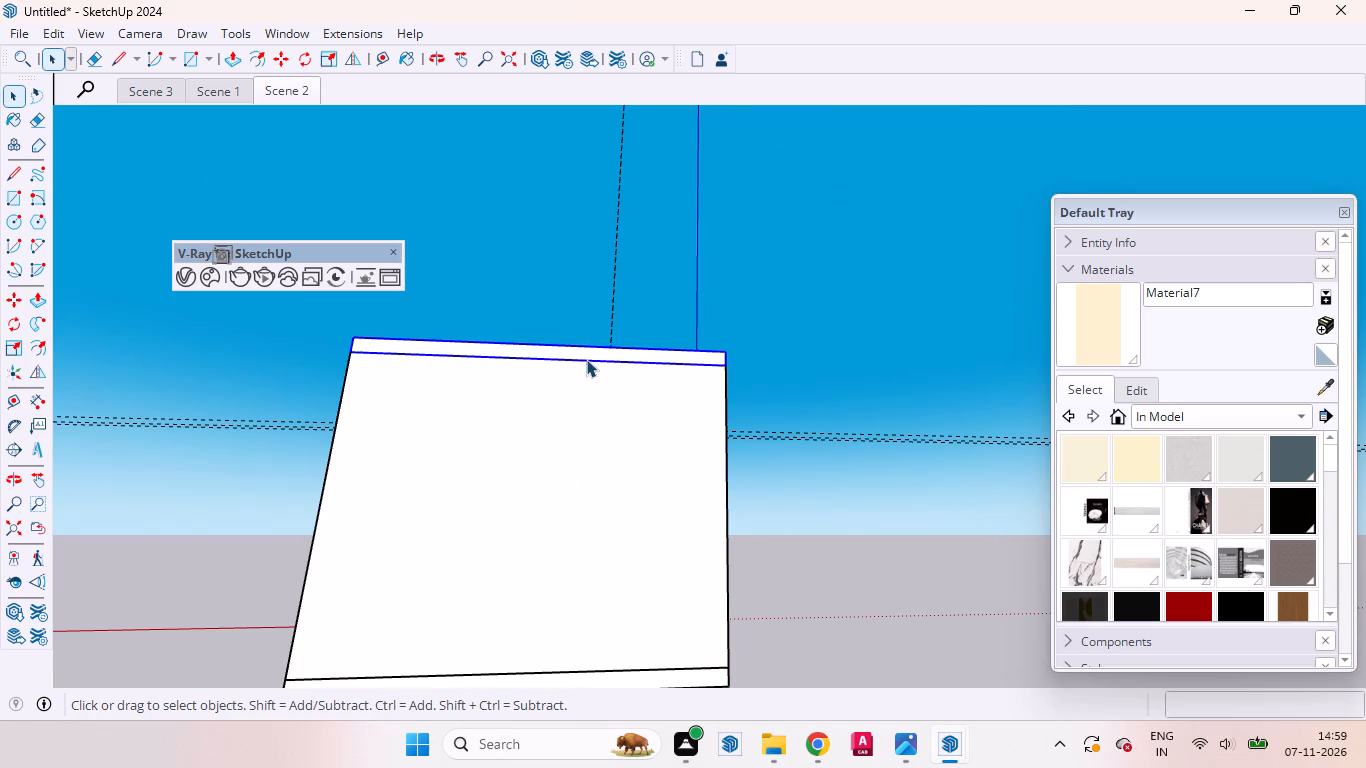
right_click(580, 355)
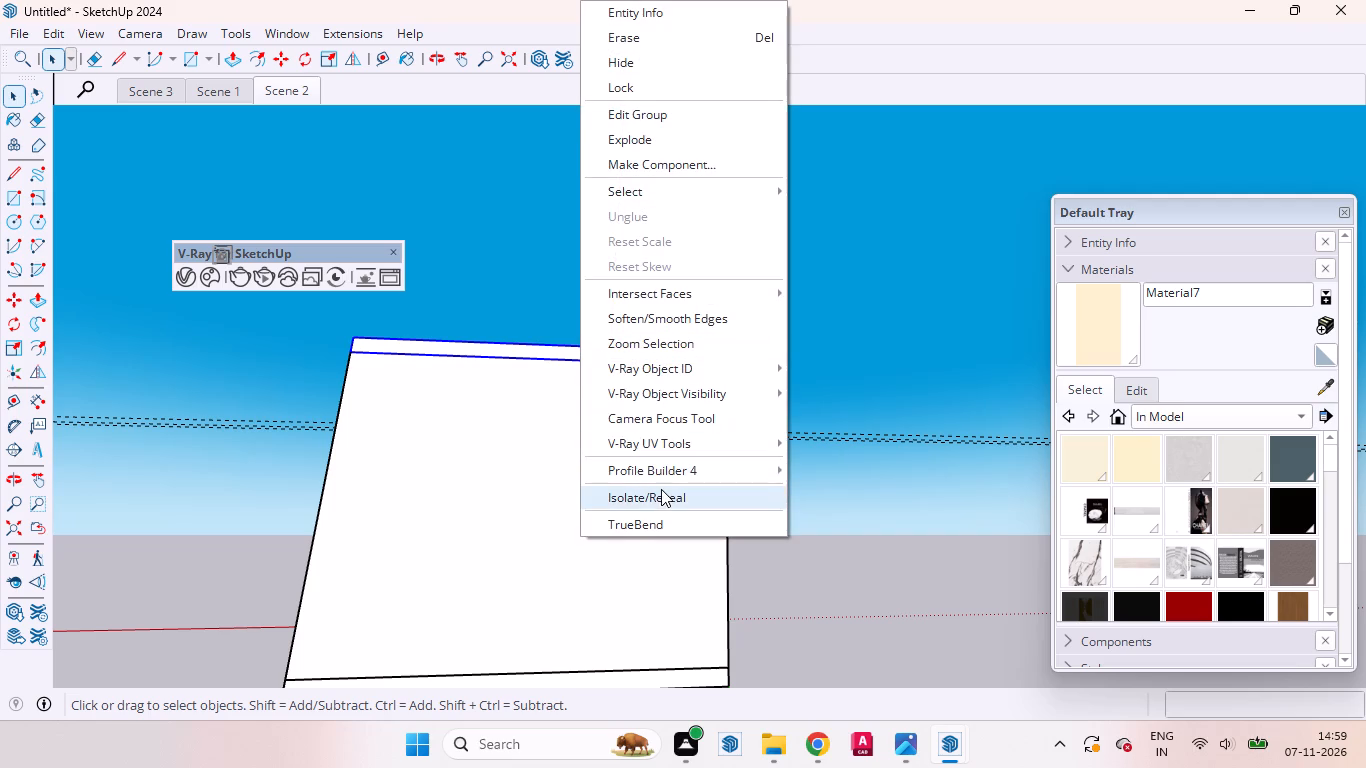
left_click(661, 485)
On the ceiling slab's top face, place a guide 4.5" in from the wardrobe-side edge and another 2' further in.
middle_click_drag(549, 404, 559, 184)
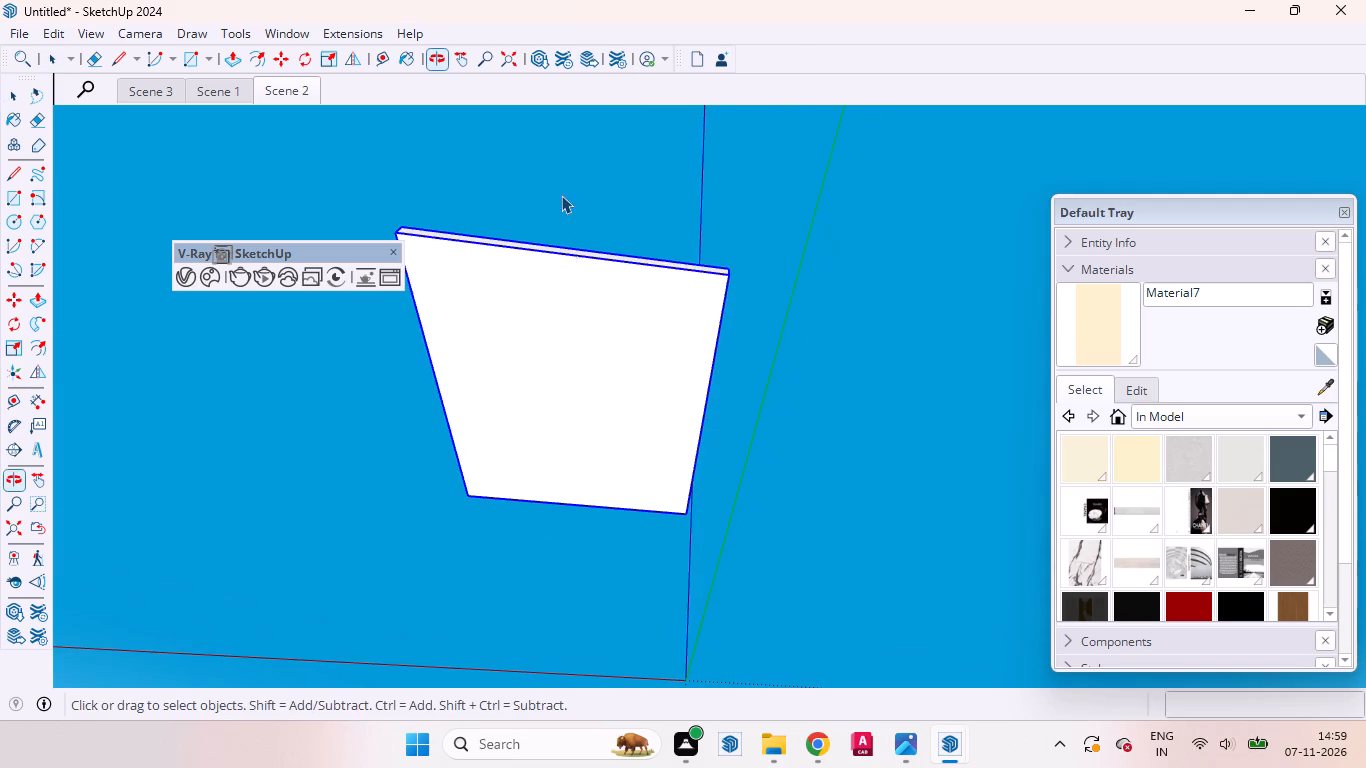
scroll(588, 378, "up", 3)
scroll(606, 336, "down", 2)
middle_click_drag(619, 433, 273, 399)
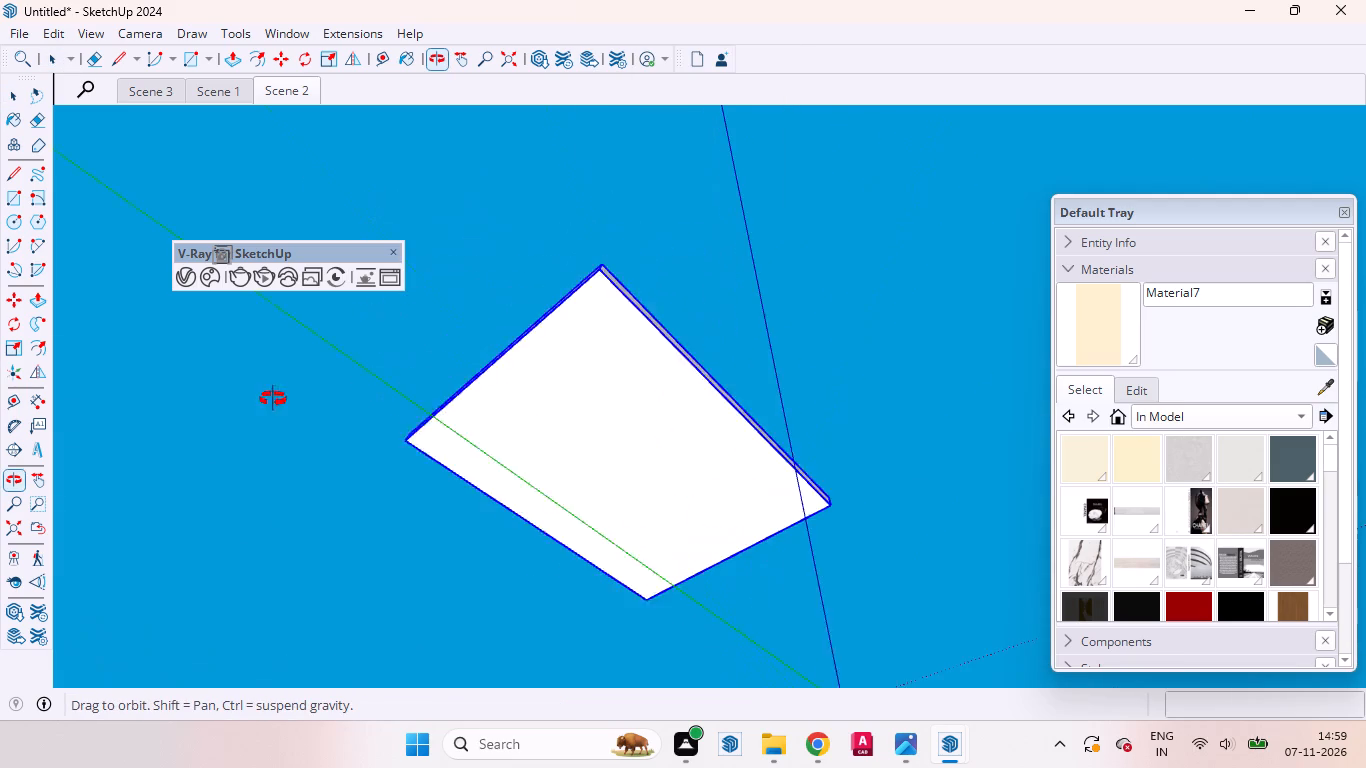
middle_click_drag(273, 399, 273, 404)
scroll(839, 457, "up", 9)
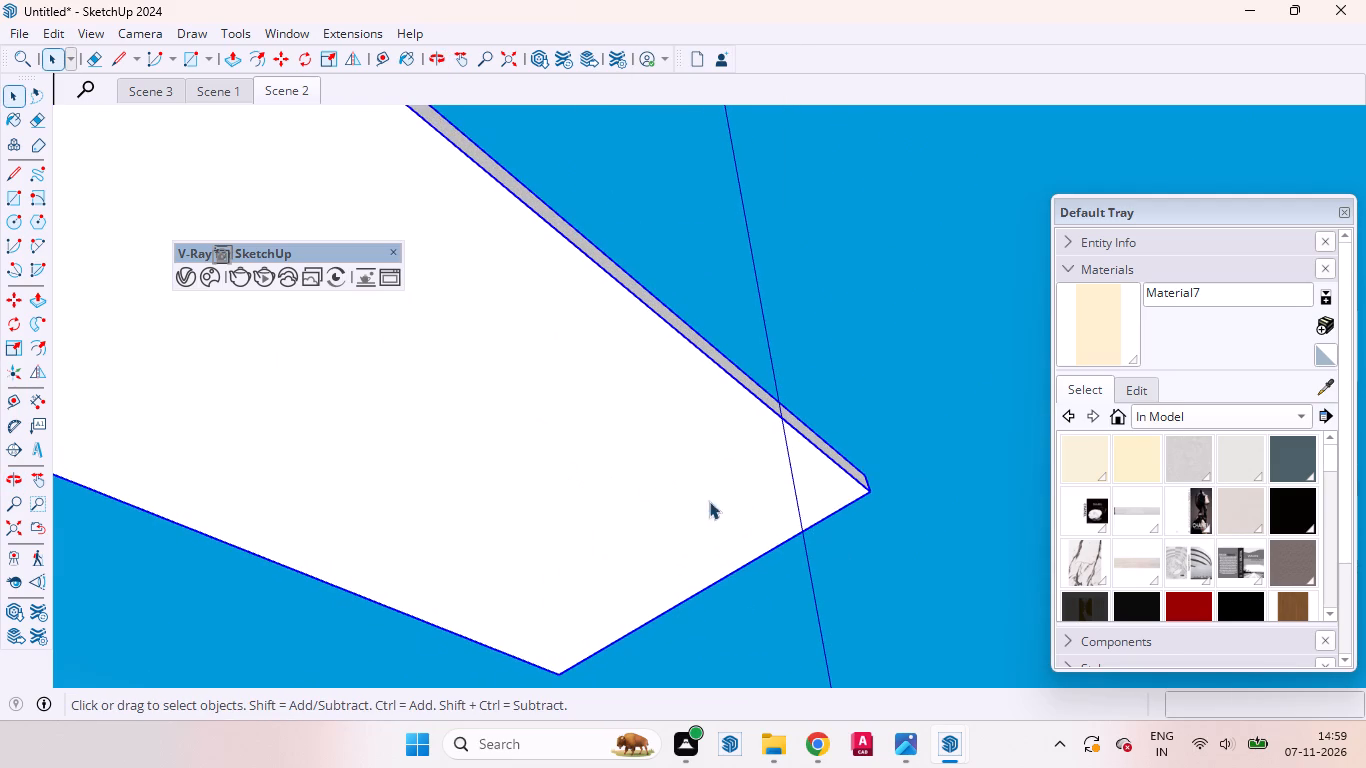
middle_click_drag(703, 505, 428, 410)
key("t")
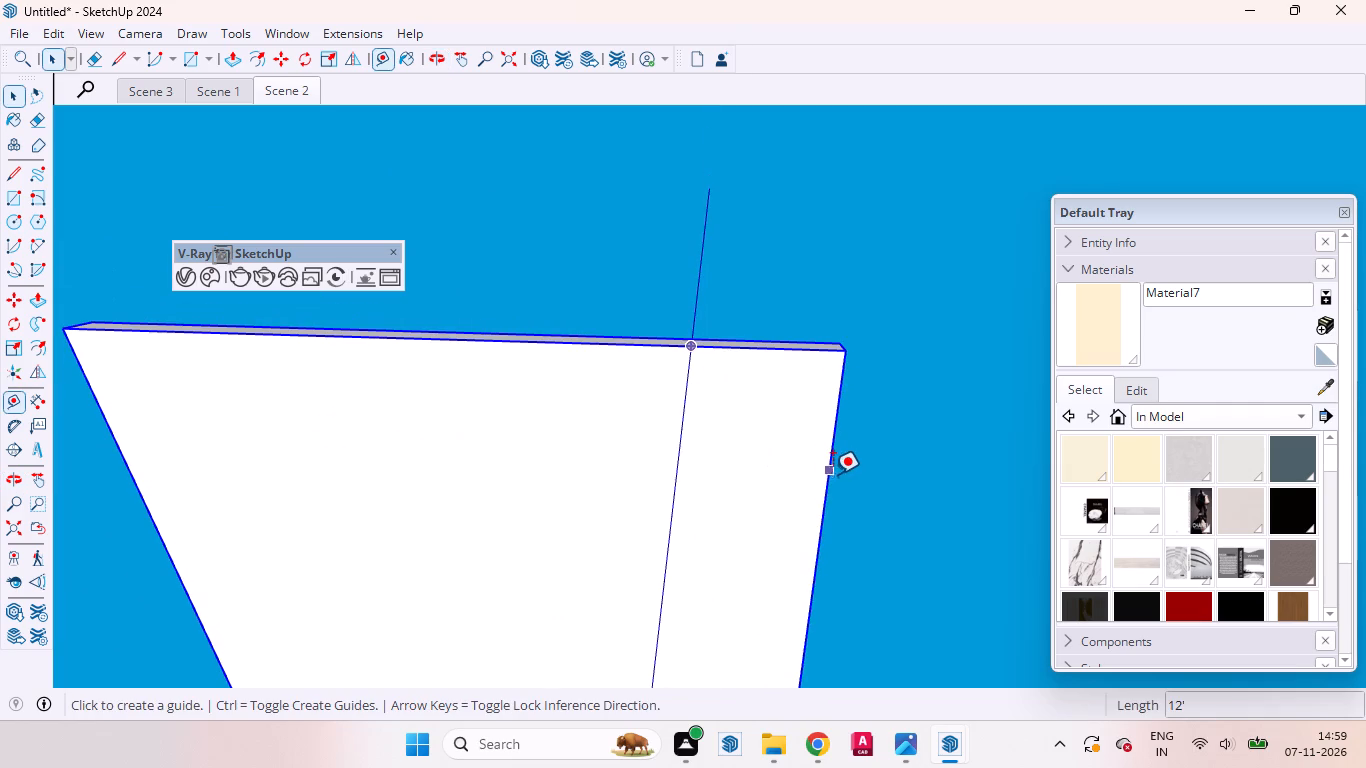
left_click(829, 468)
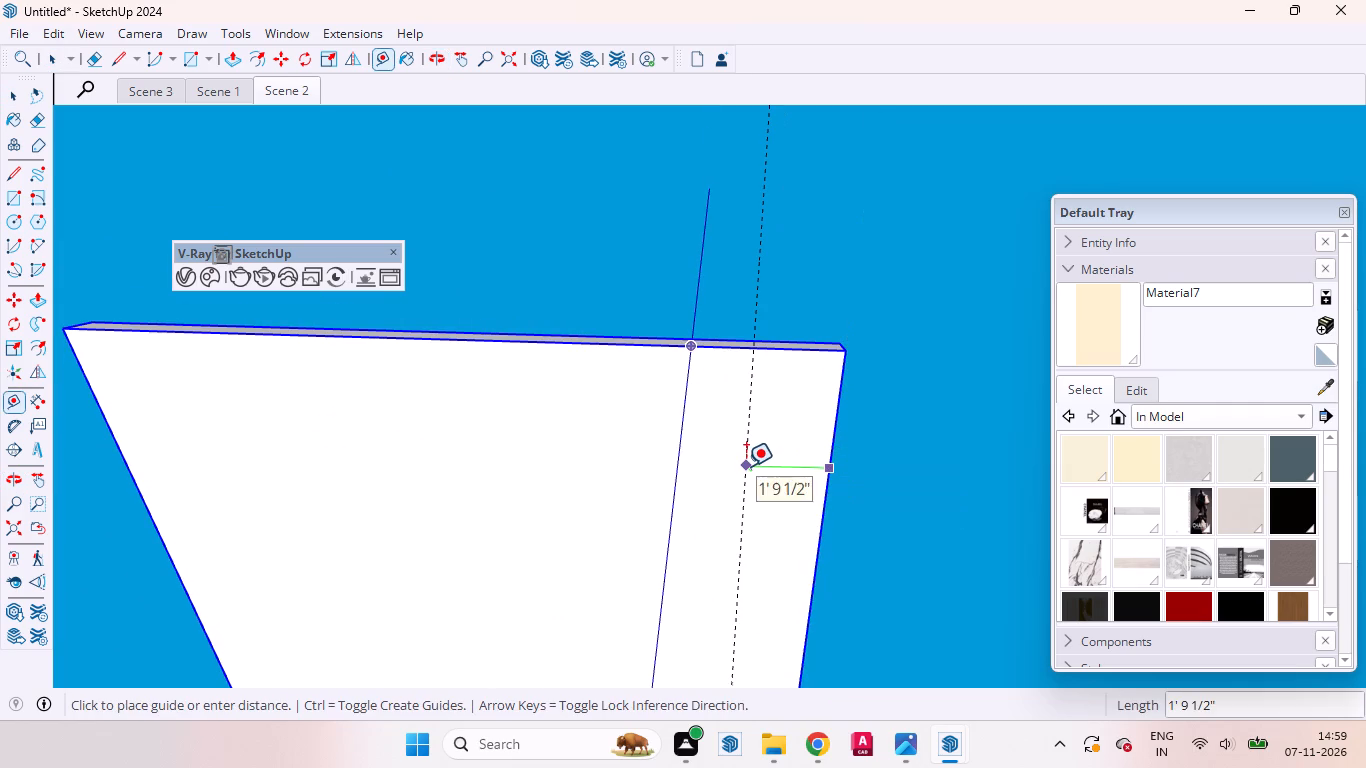
type("4.5")
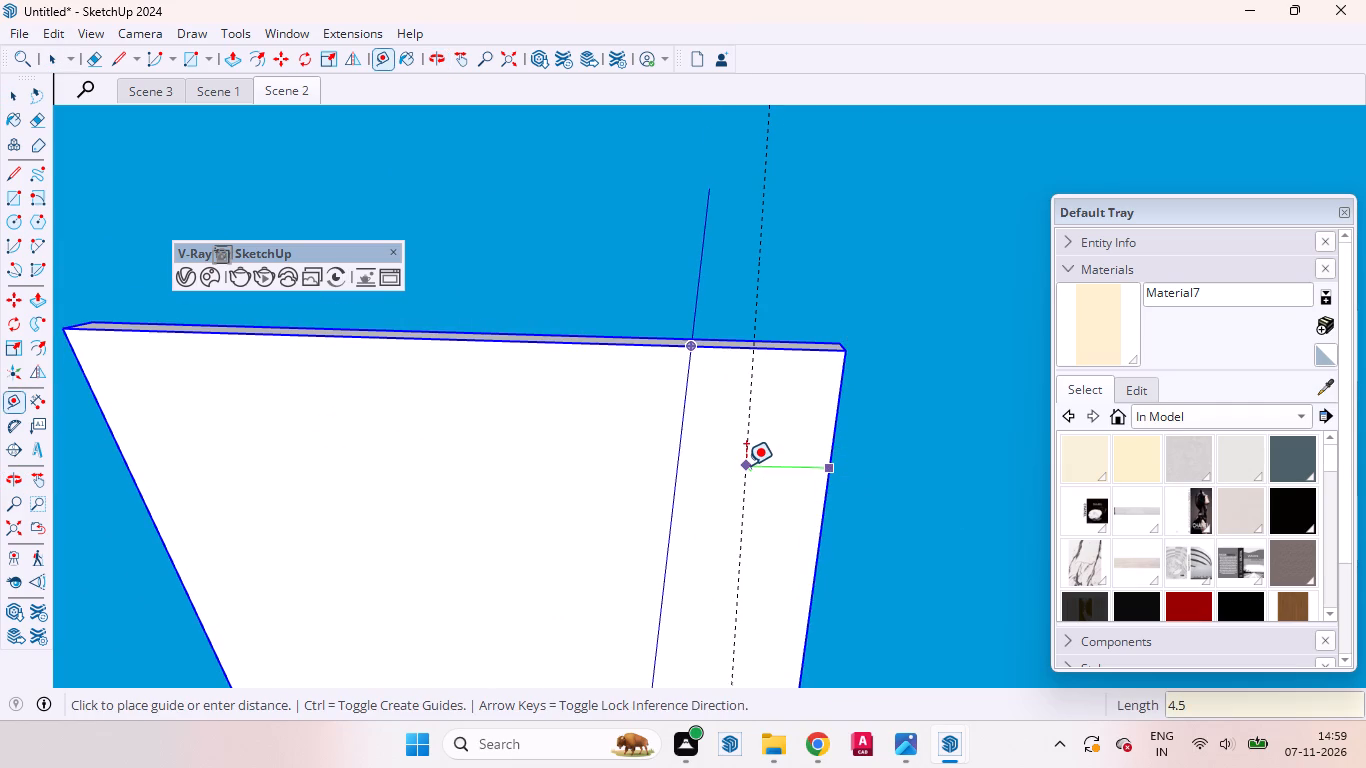
key("Return")
left_click(812, 456)
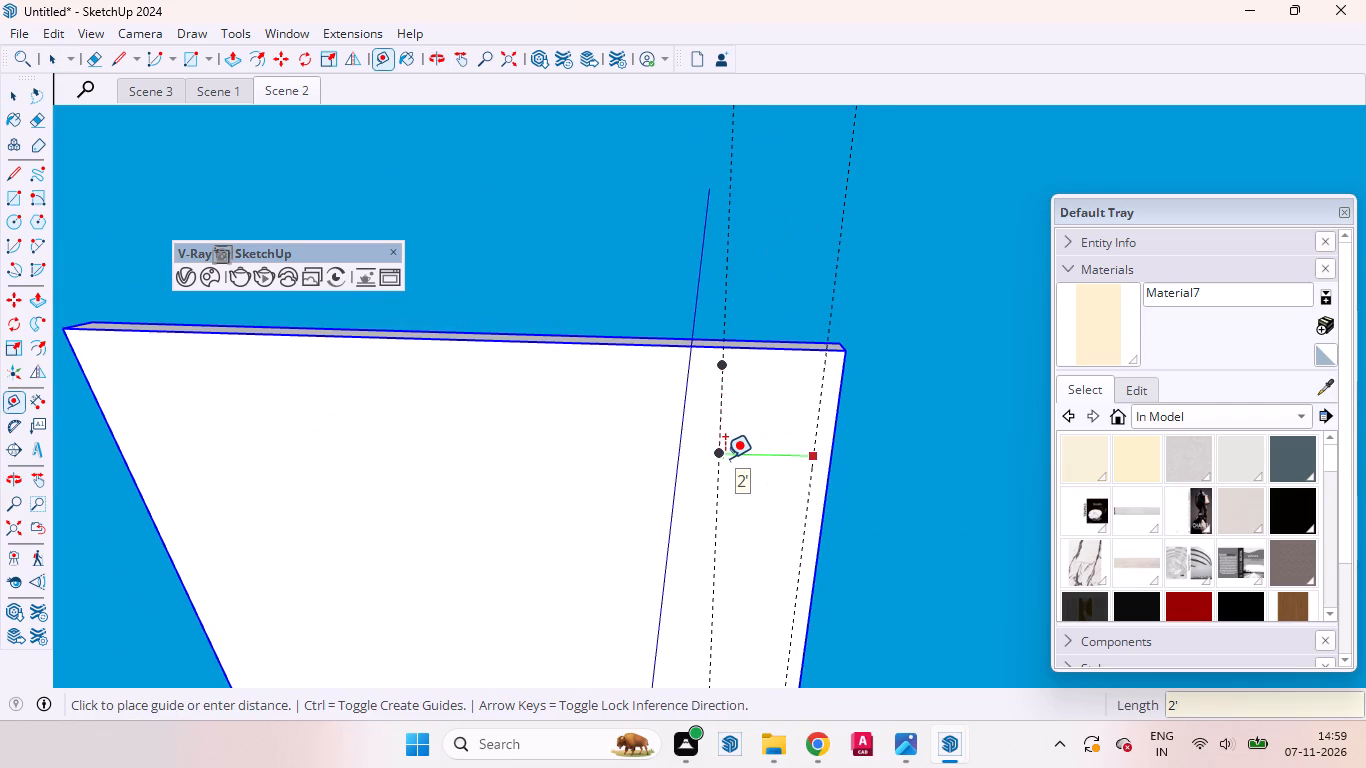
type("2'")
key("Return")
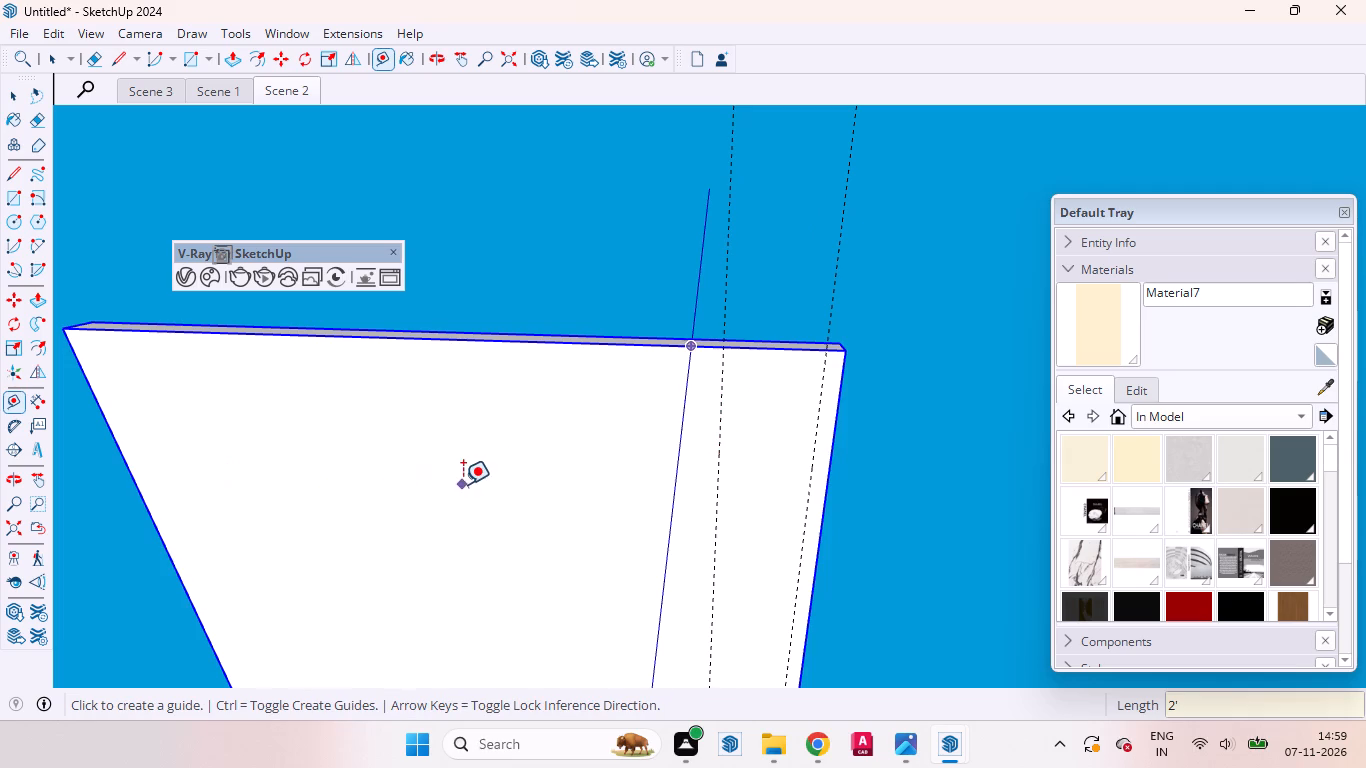
Place guides 4.5" inside the ceiling slab's three remaining edges.
key("space")
key("t")
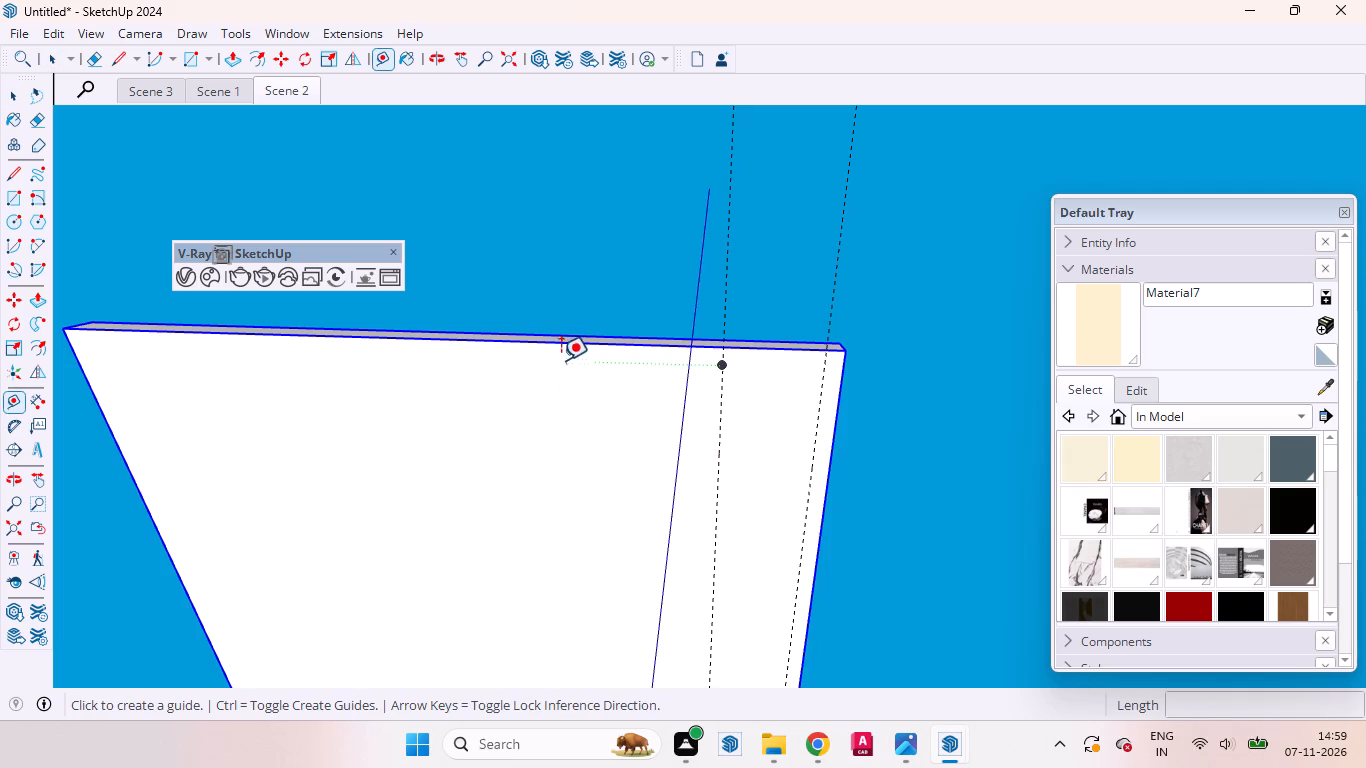
left_click(554, 344)
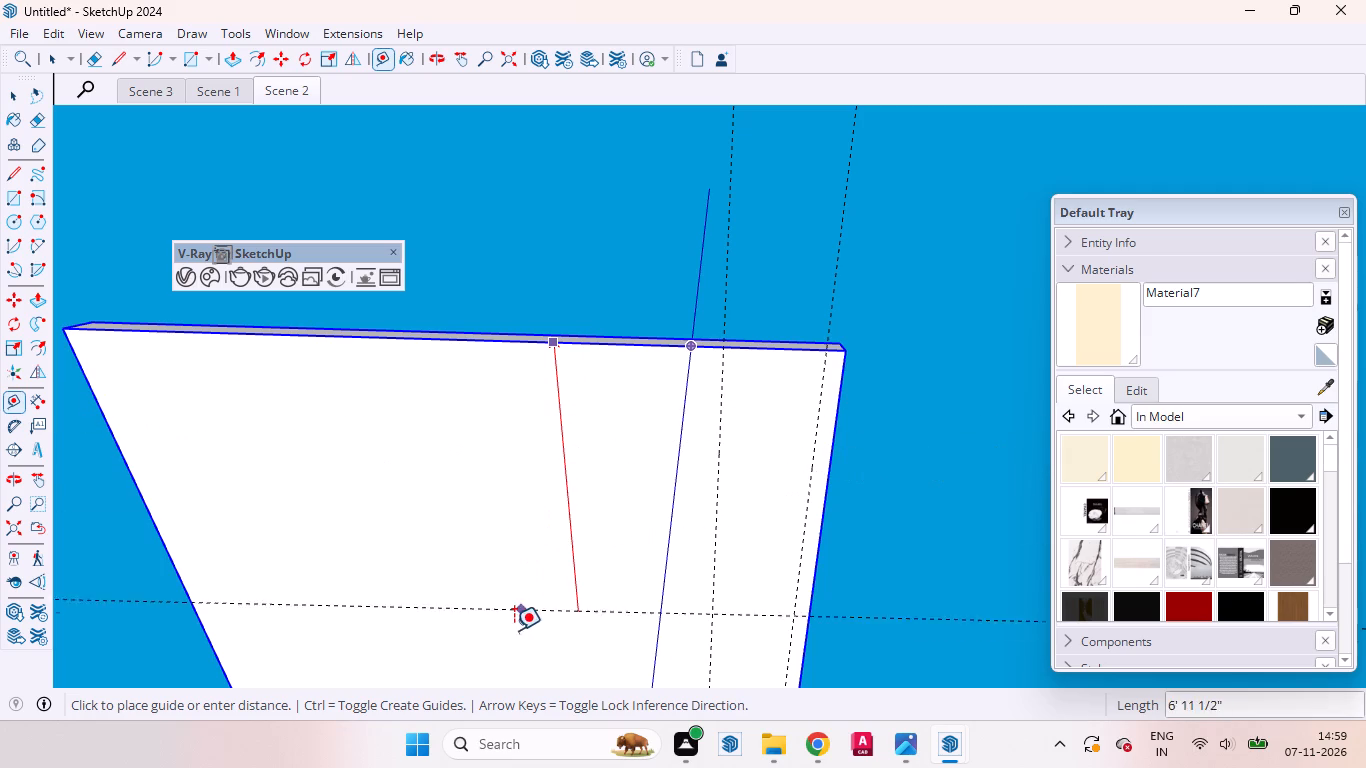
key("4")
key("comma")
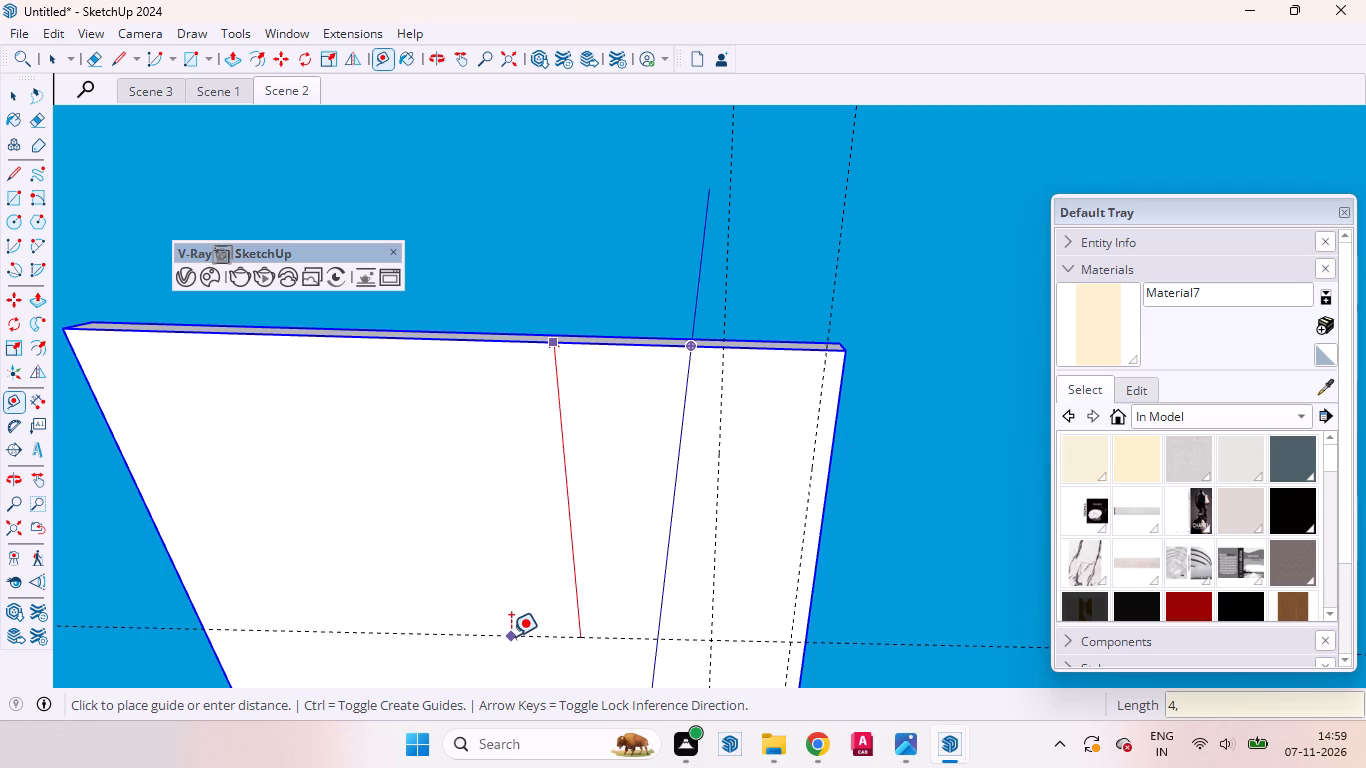
key("BackSpace")
type(".5")
key("Return")
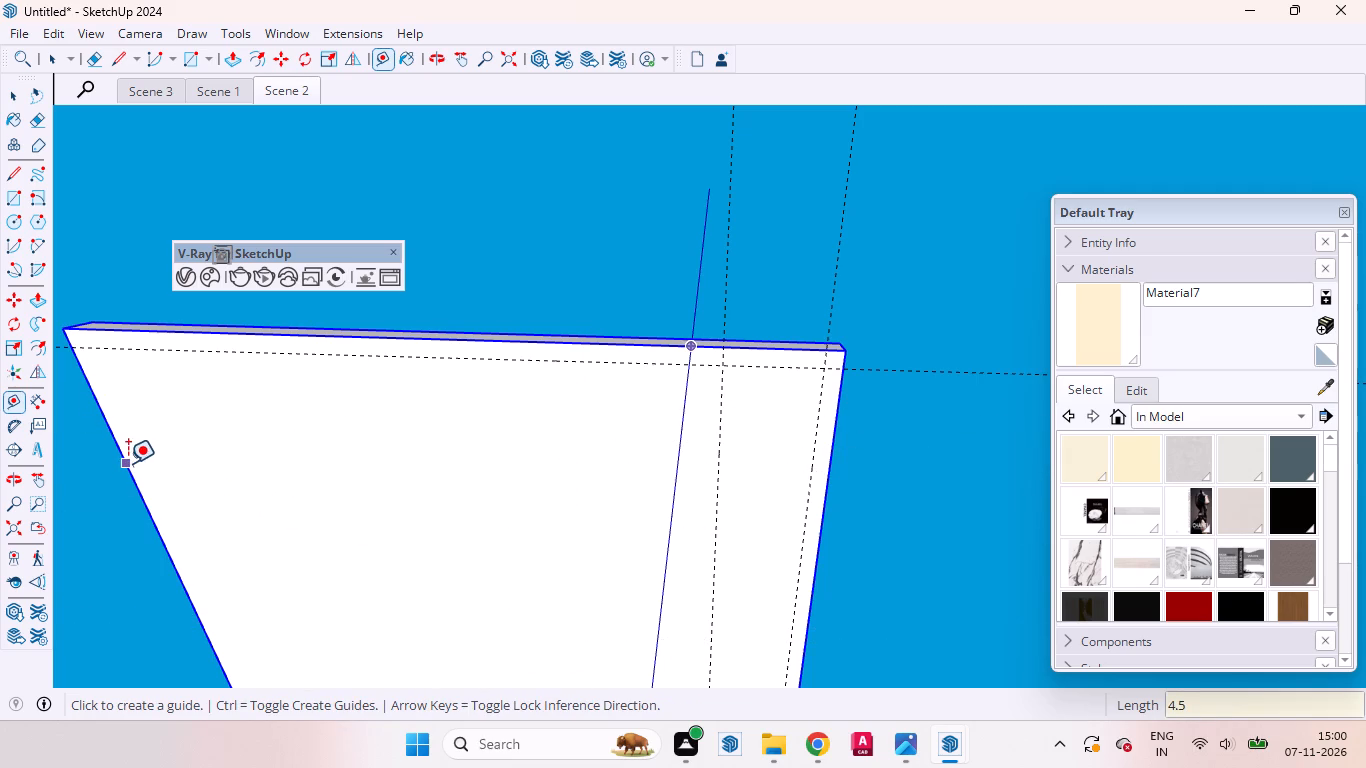
left_click_drag(128, 463, 137, 466)
type("4.5")
key("Return")
scroll(421, 340, "down", 2)
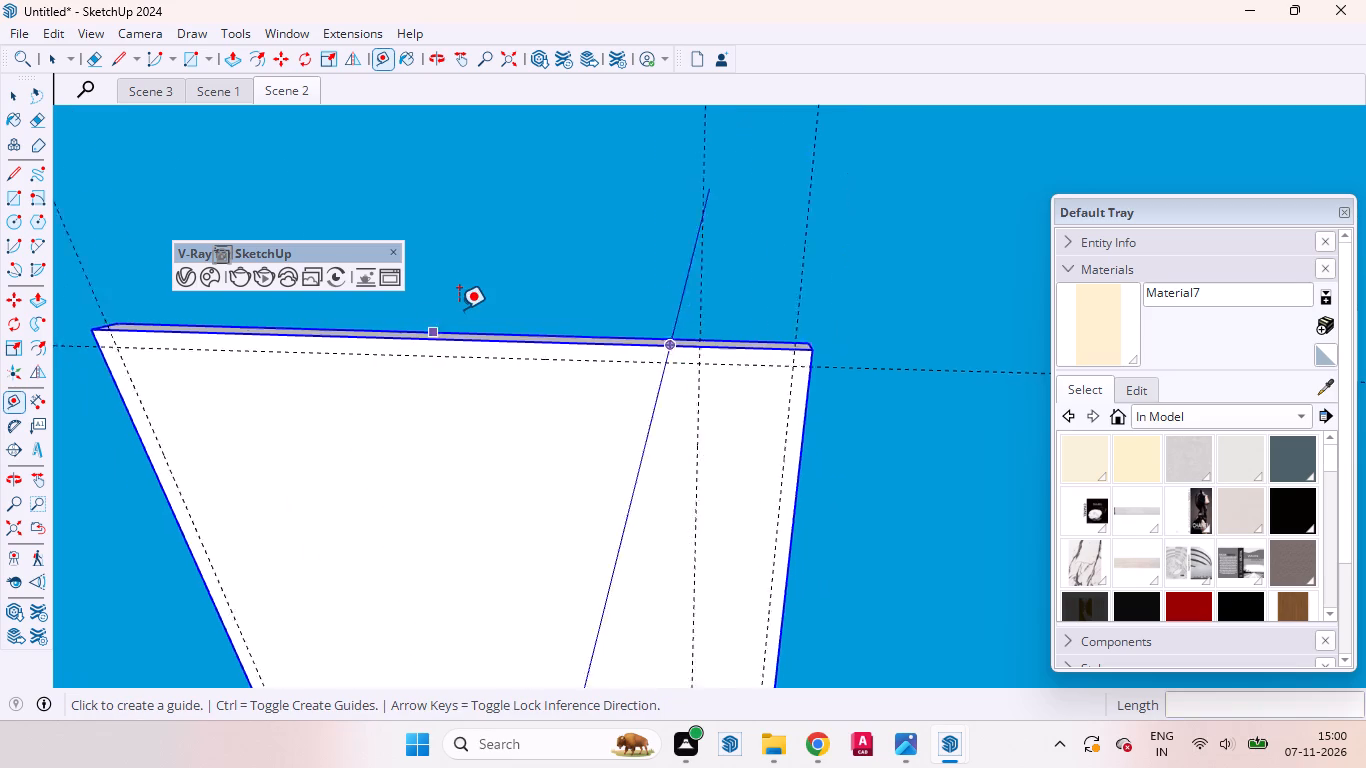
scroll(459, 309, "down", 2)
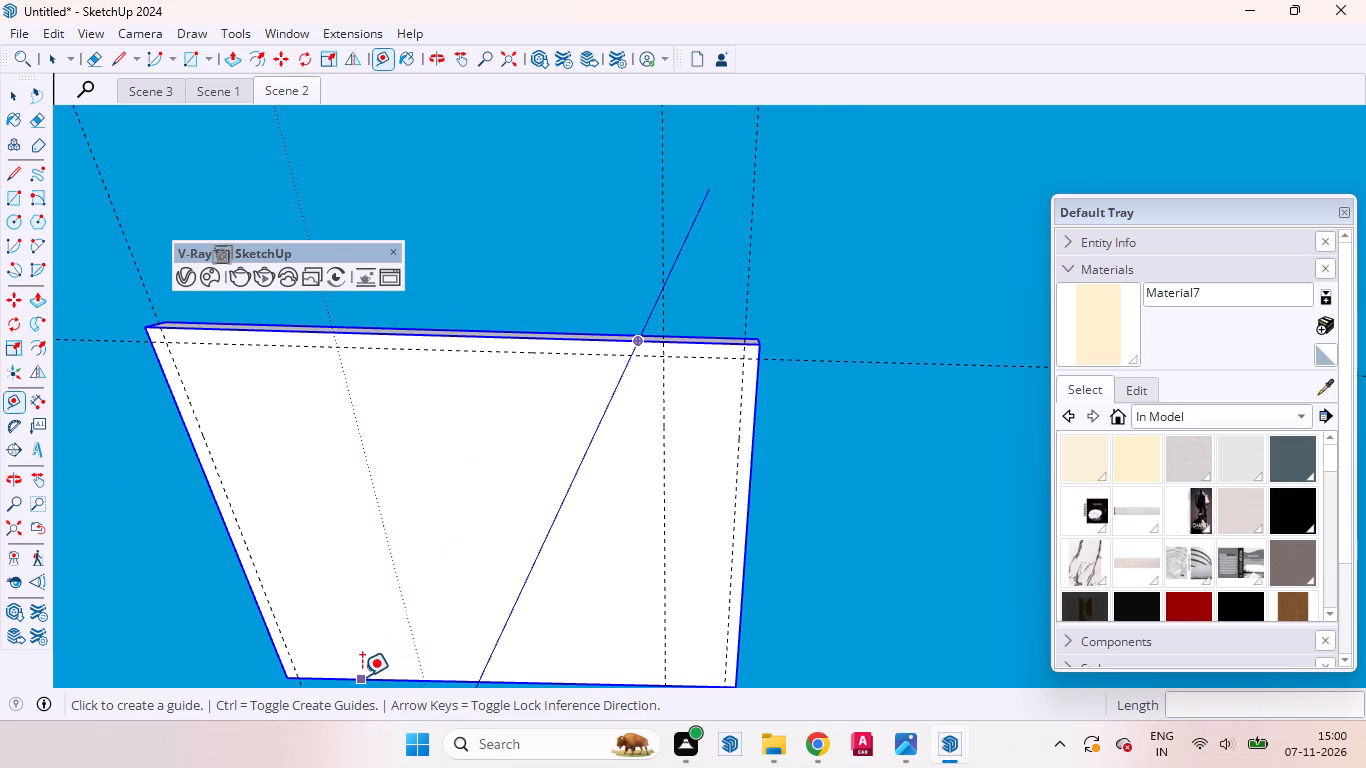
left_click(362, 676)
type("4.5")
key("Return")
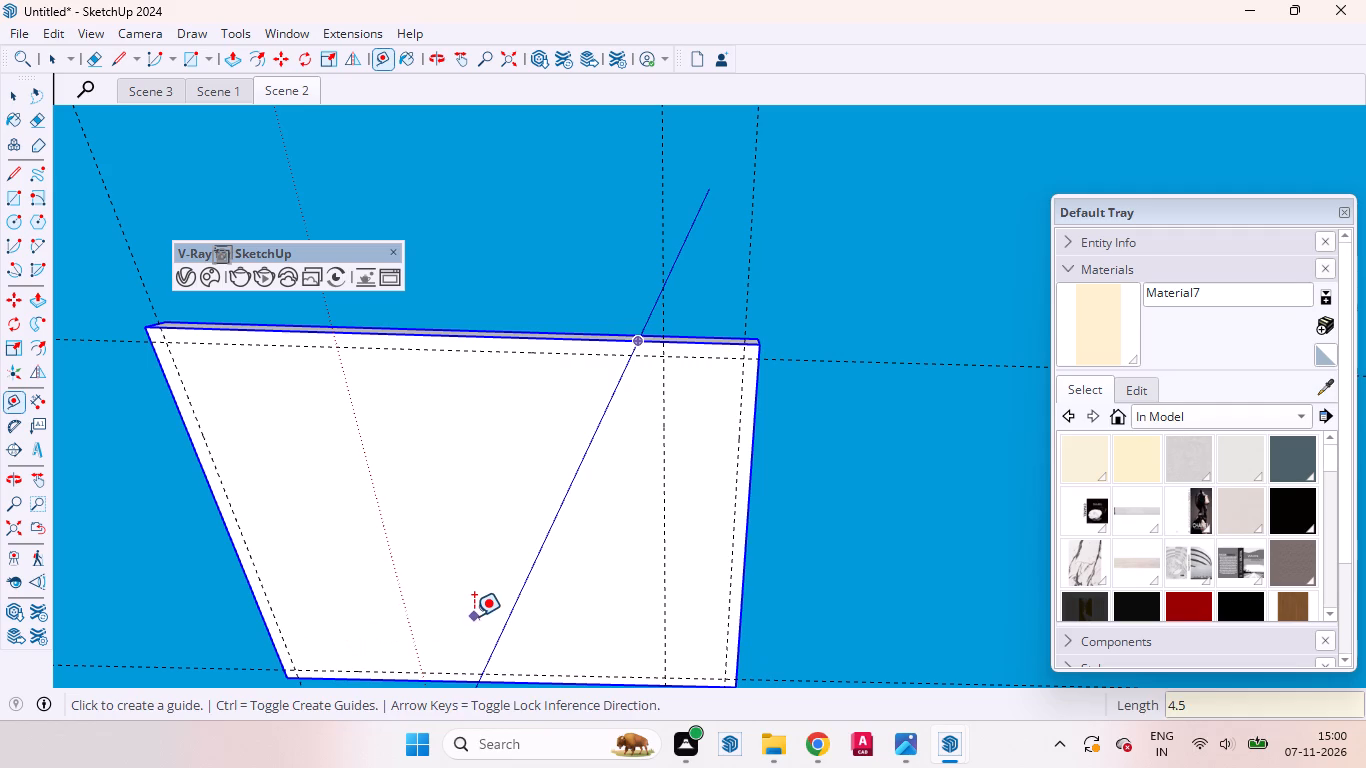
Inside the ceiling group, draw an 11' 3" by 12' 3" rectangle between the guide intersections, leaving out the 2' wardrobe strip.
key("space")
left_click(493, 564)
left_click(492, 558)
double_click(492, 516)
double_click(492, 499)
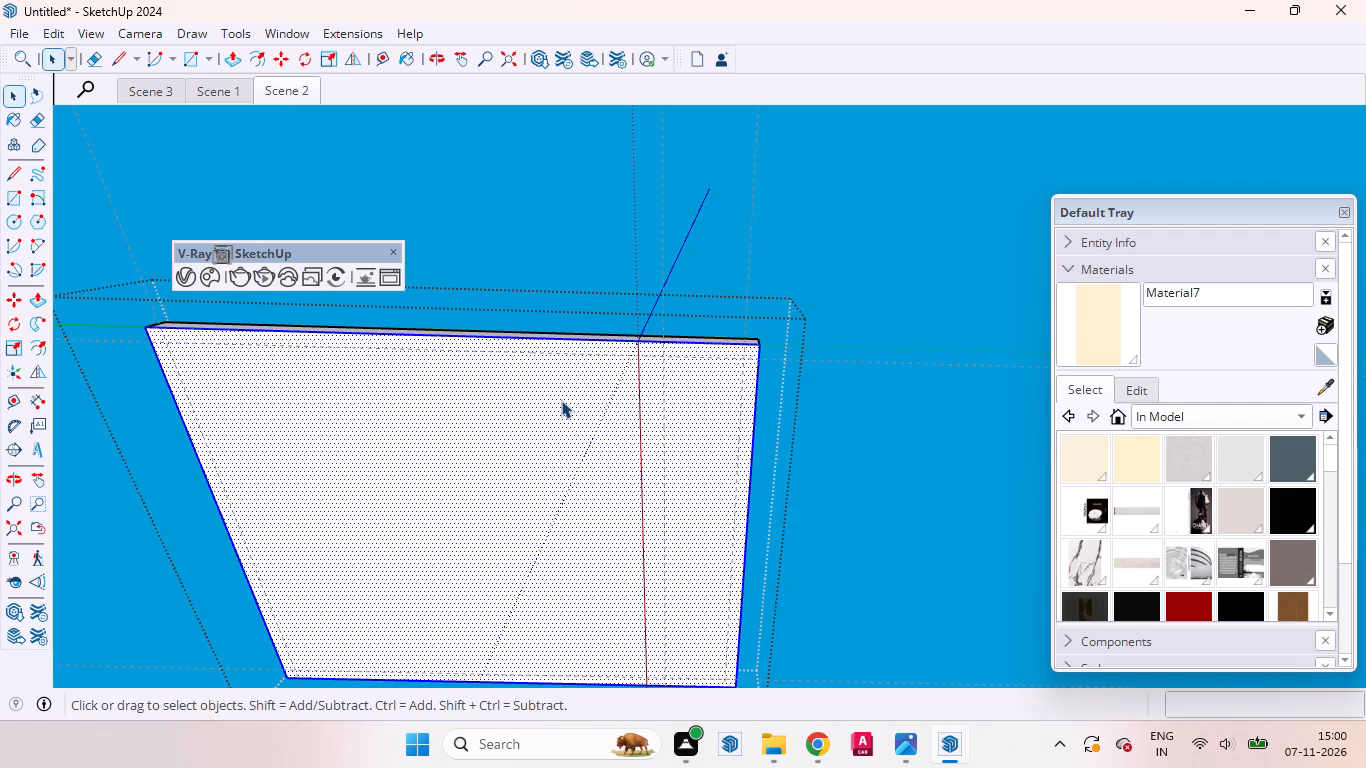
key("r")
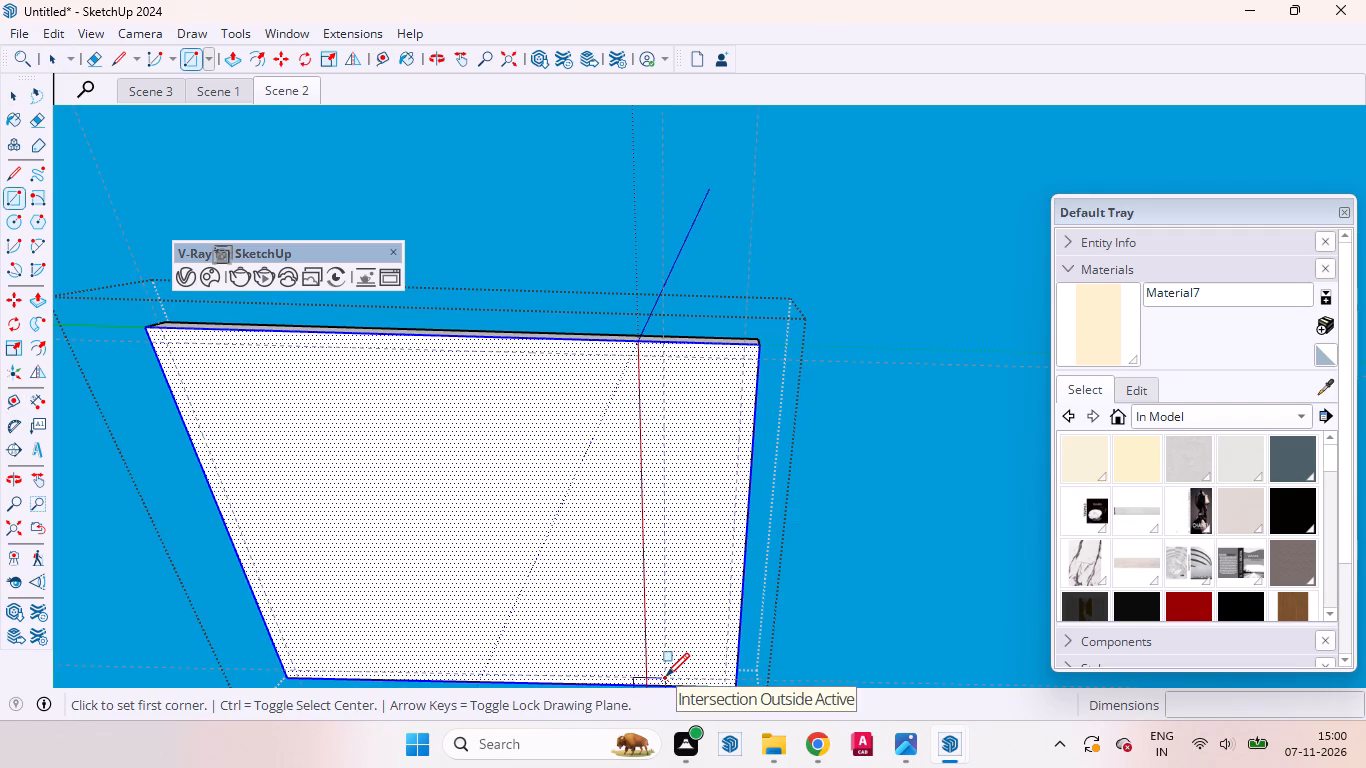
left_click(666, 676)
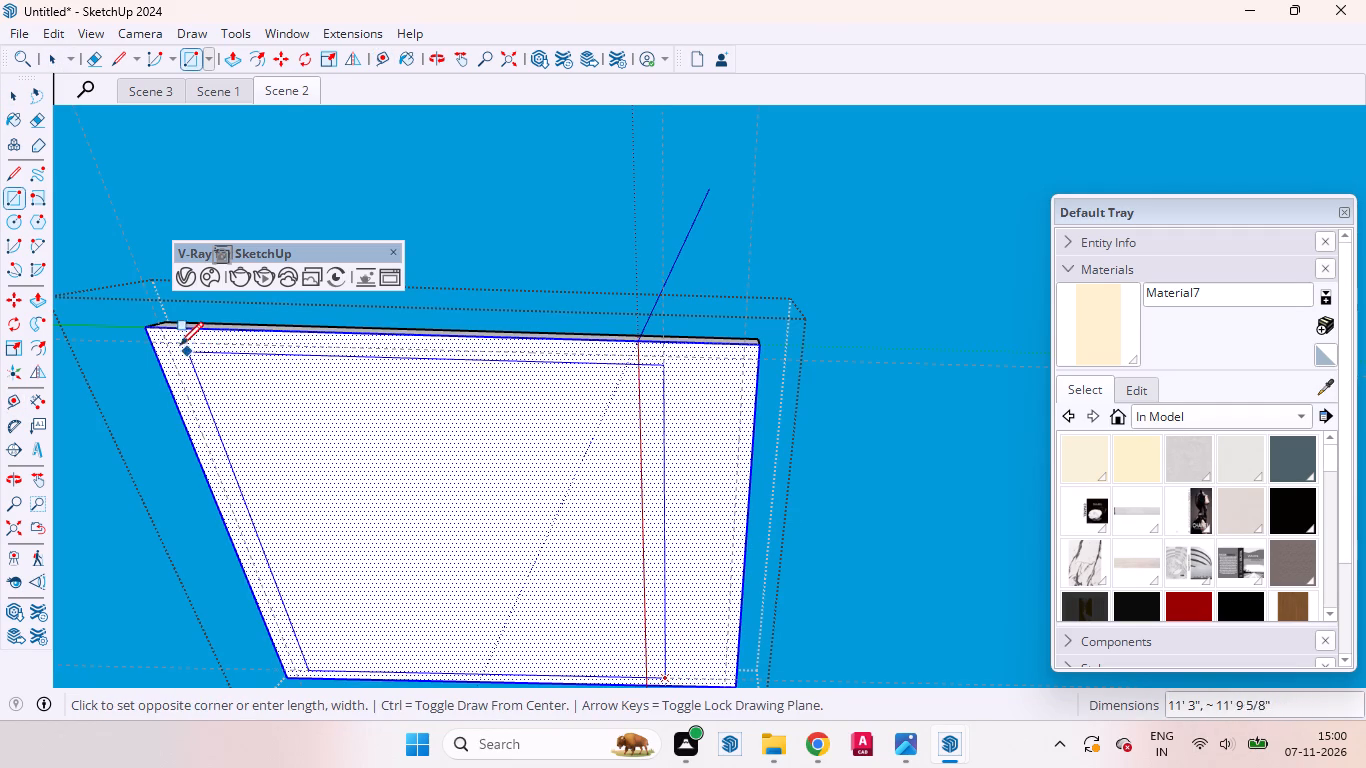
left_click(168, 344)
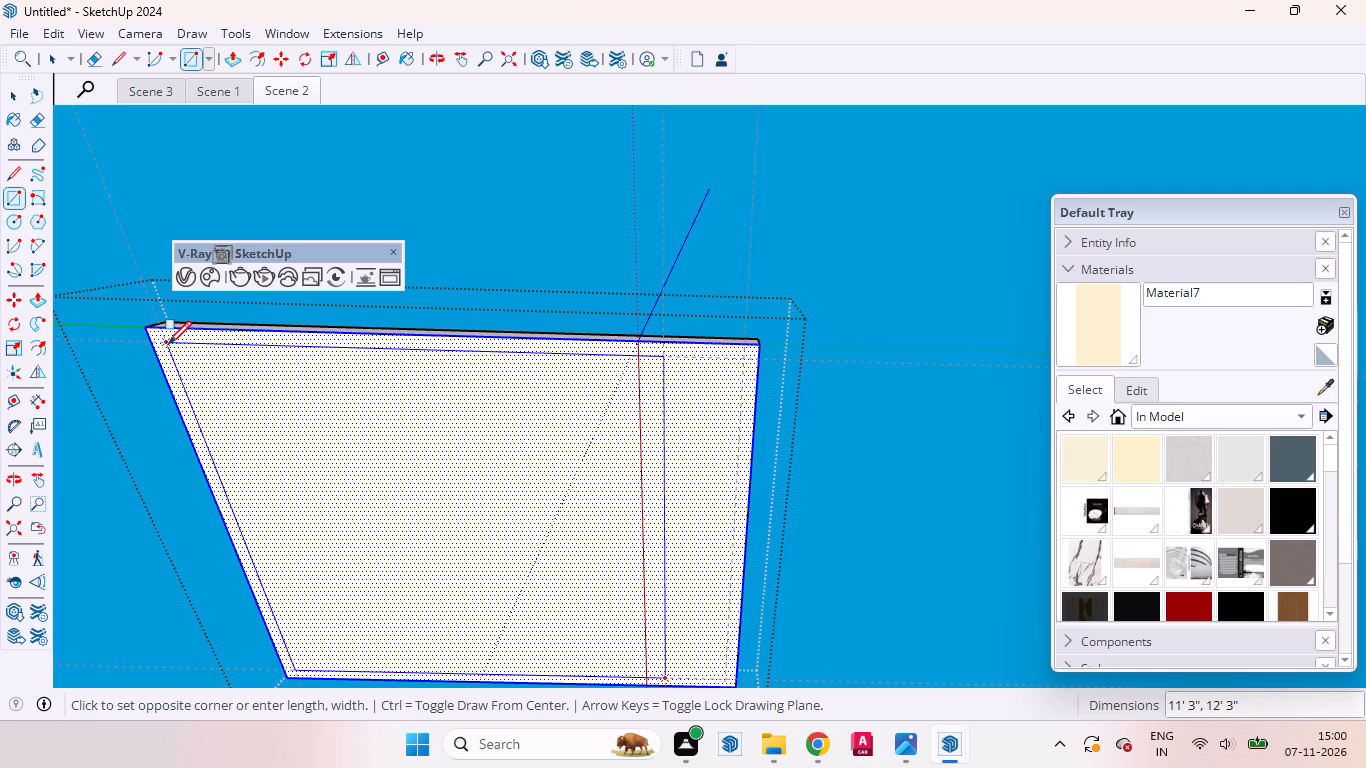
key("space")
Offset the 11' 3" by 12' 3" ceiling rectangle 20" inward.
left_click(402, 503)
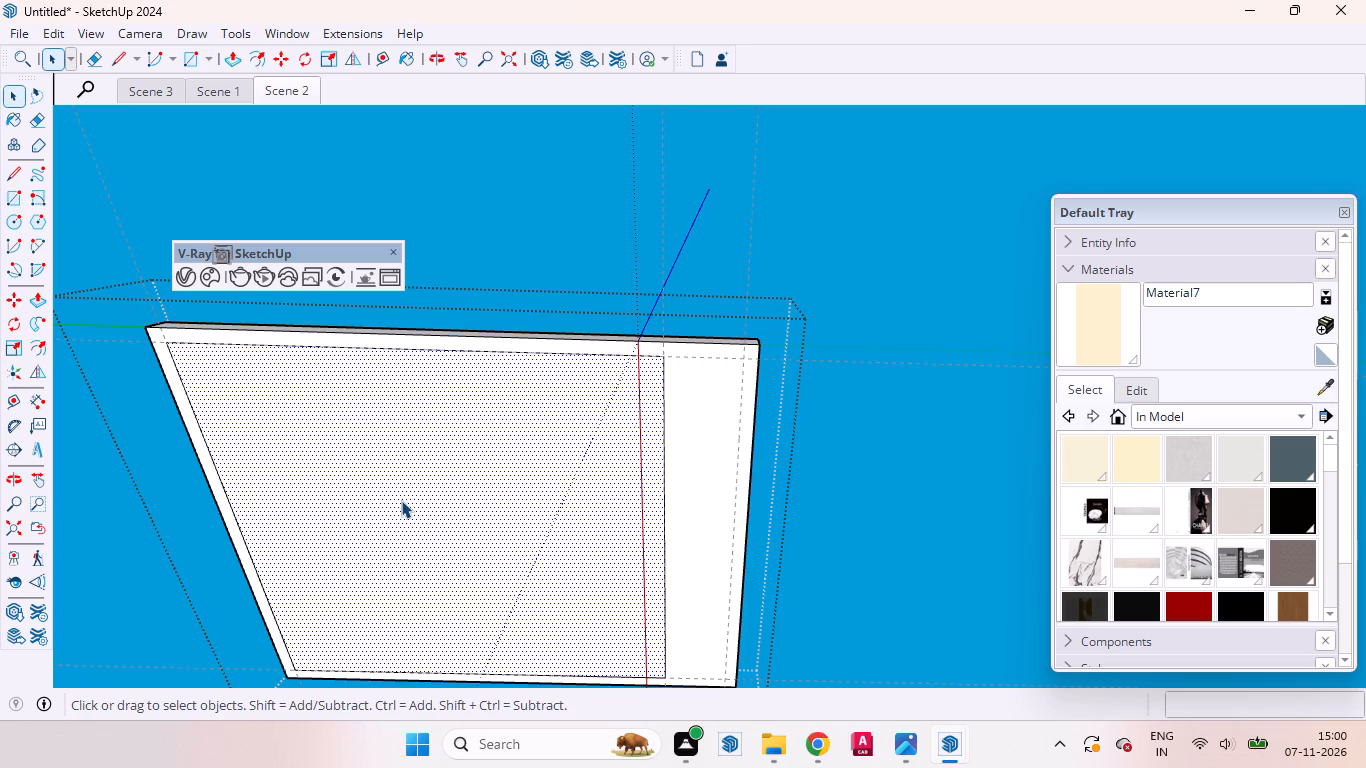
key("f")
left_click_drag(336, 485, 338, 477)
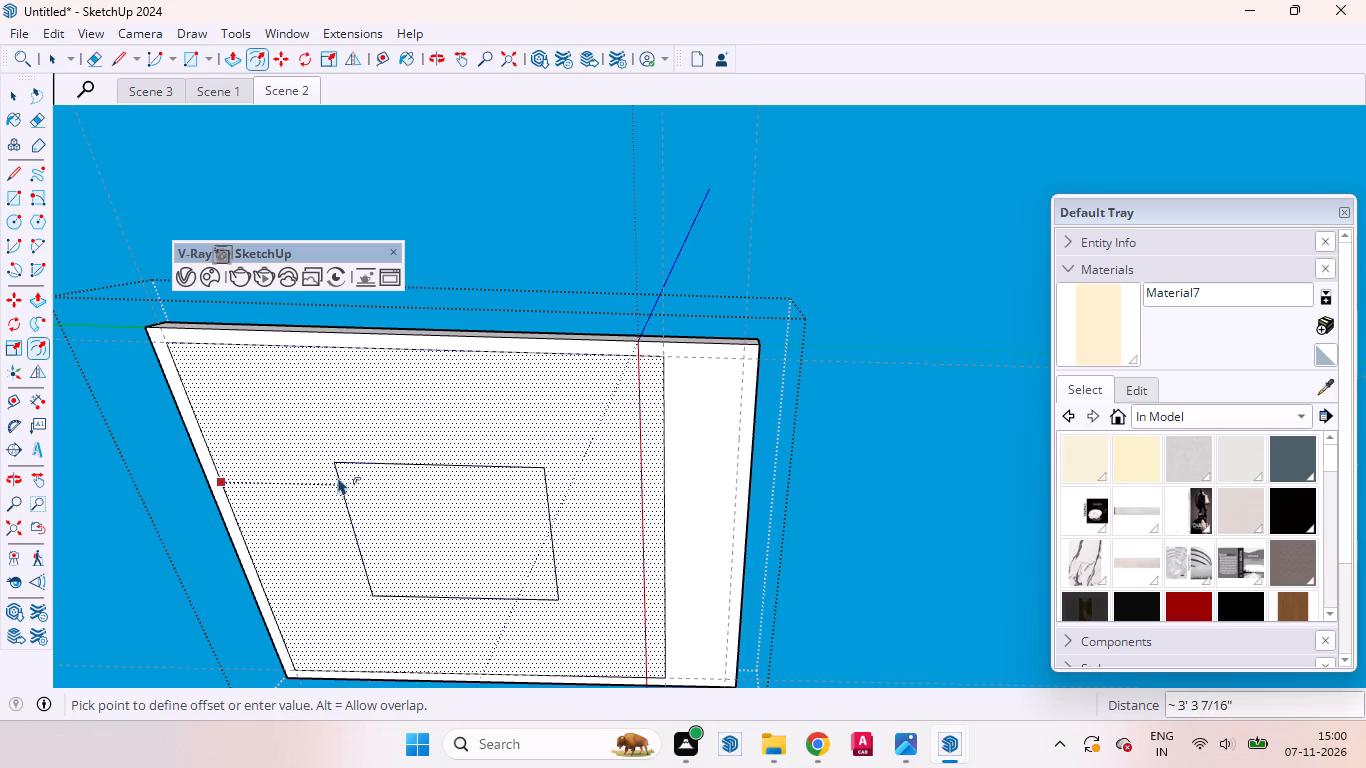
left_click_drag(338, 477, 262, 441)
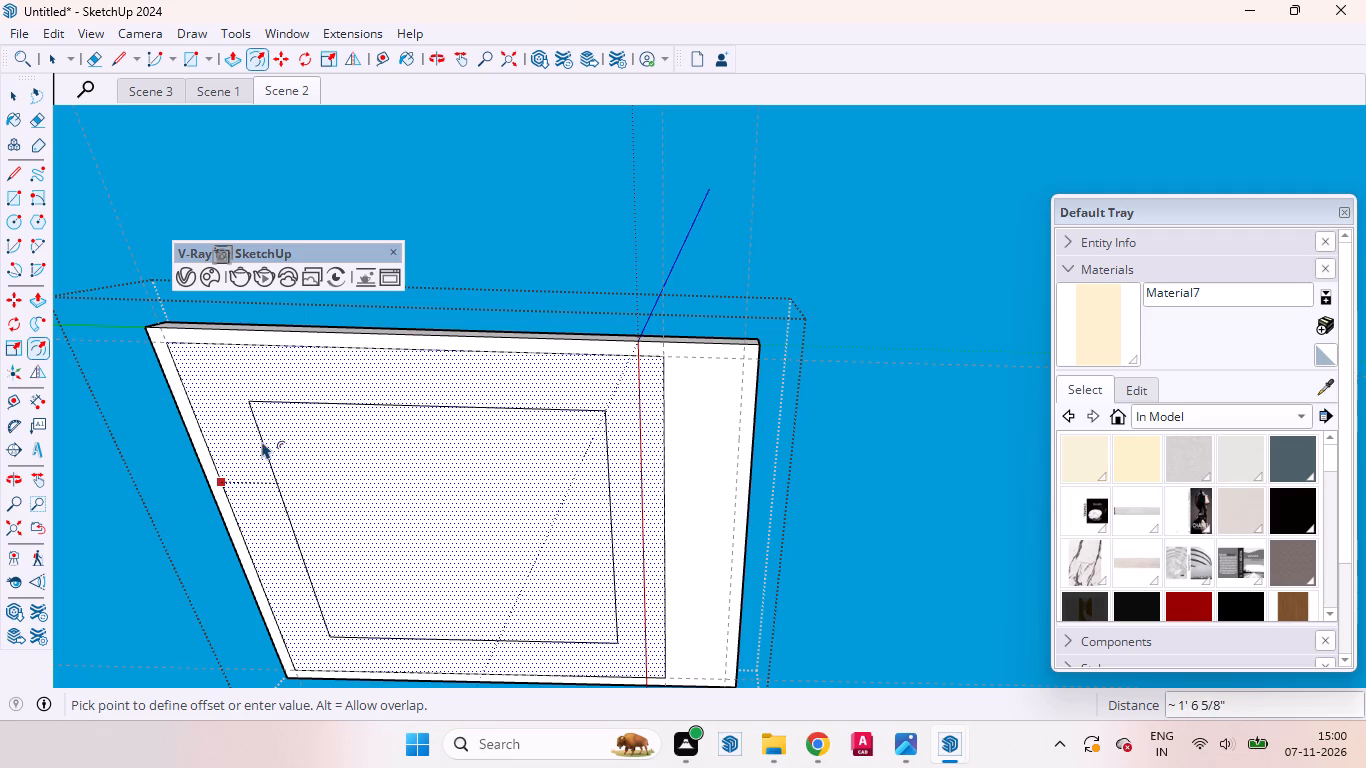
left_click_drag(262, 441, 269, 436)
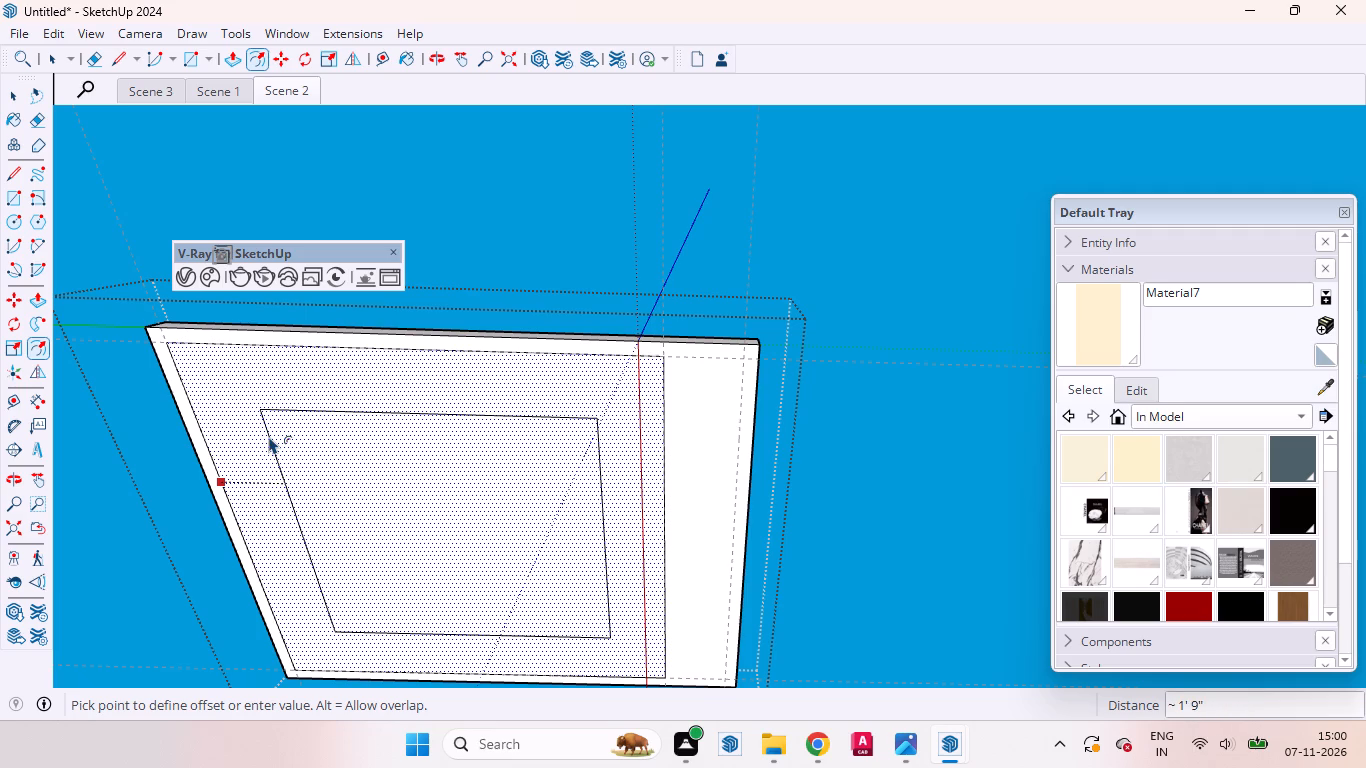
left_click_drag(269, 436, 269, 435)
type("20")
key("Return")
key("space")
Offset the inner ceiling rectangle another 1" inward to form a narrow border strip.
left_click(463, 517)
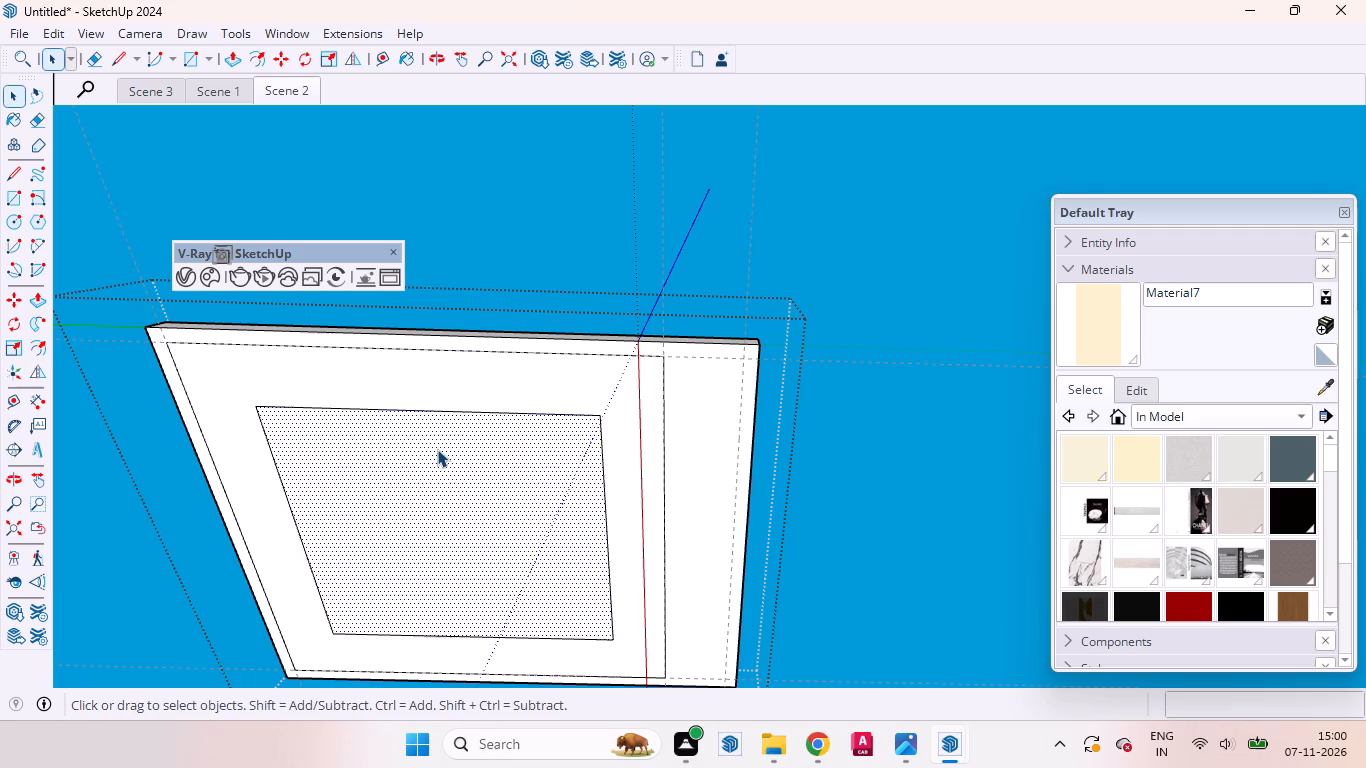
key("f")
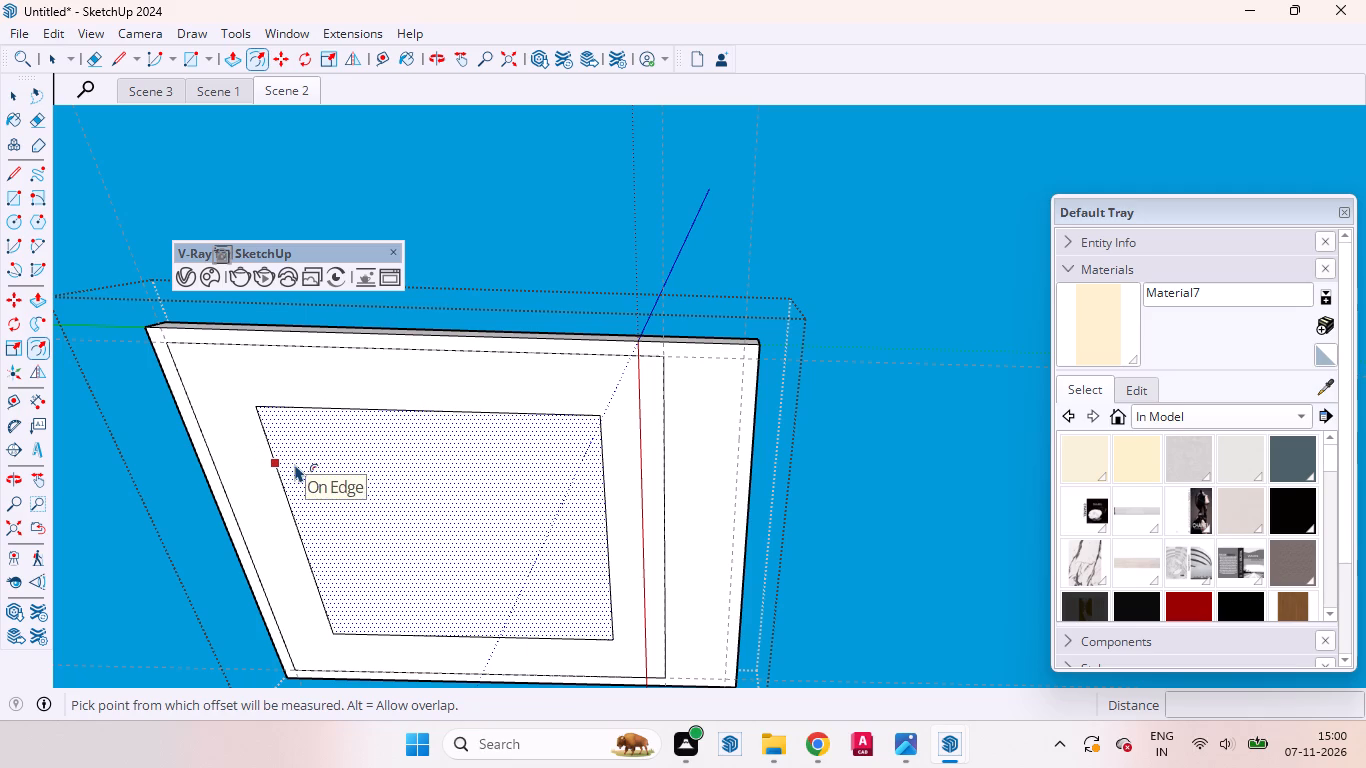
left_click(295, 464)
key("1")
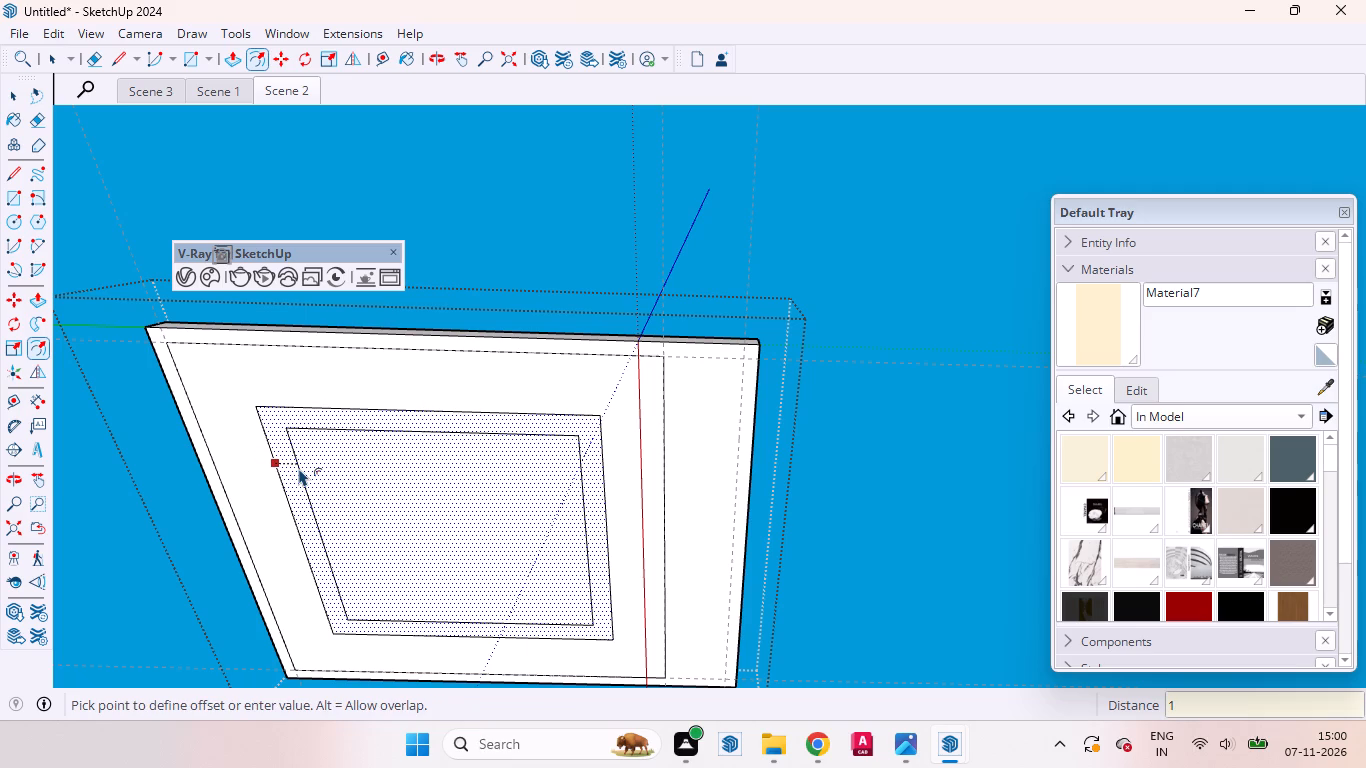
key("Return")
key("space")
Group the 1" border strip's face together with its edges.
scroll(237, 352, "up", 3)
scroll(237, 352, "down", 1)
scroll(237, 352, "up", 1)
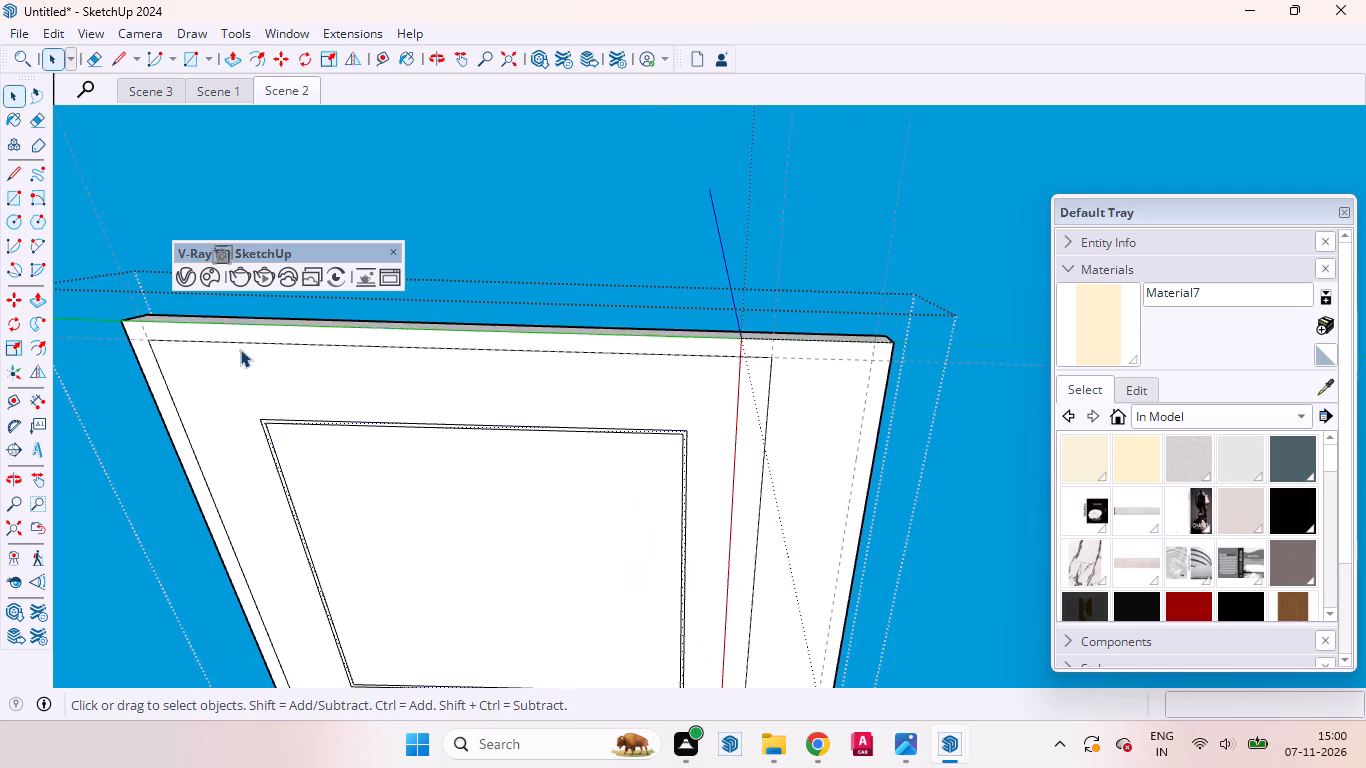
scroll(560, 278, "down", 3)
scroll(342, 411, "up", 16)
double_click(307, 372)
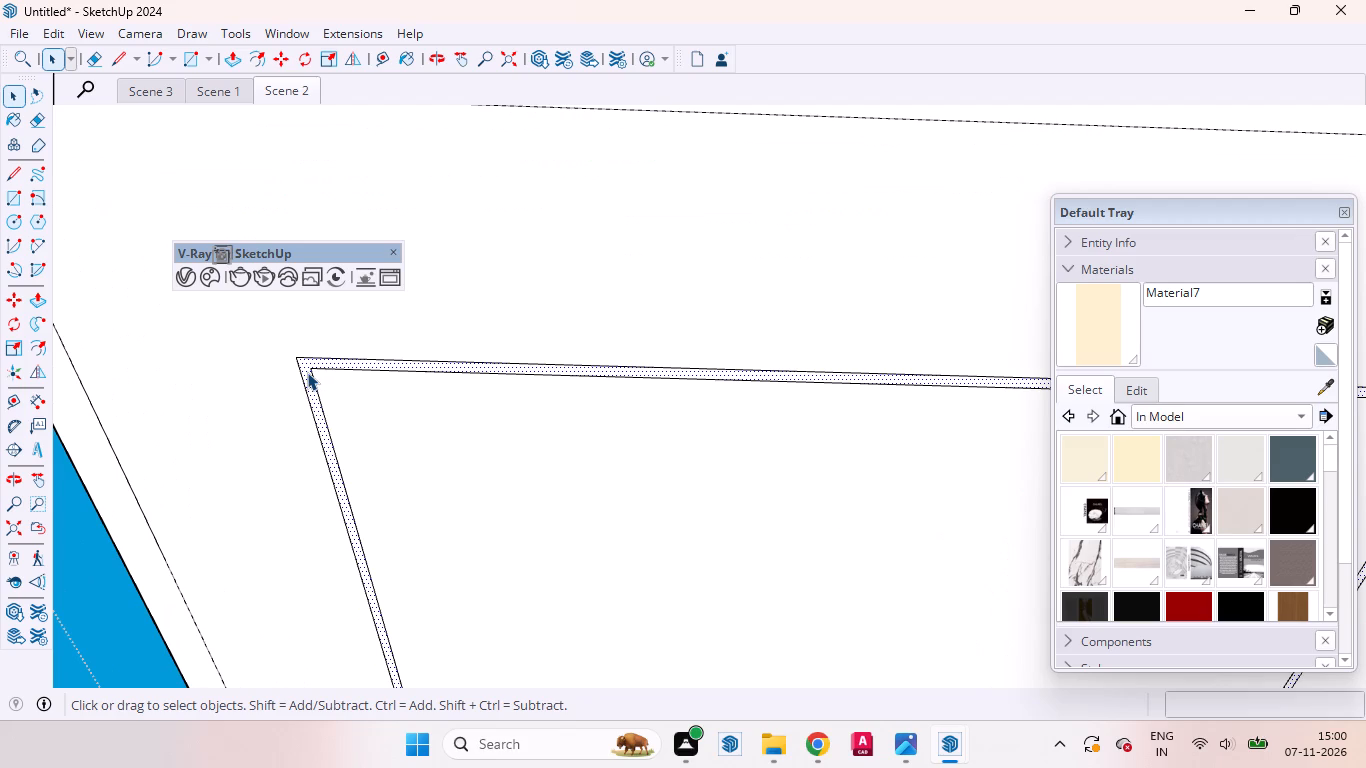
right_click(307, 371)
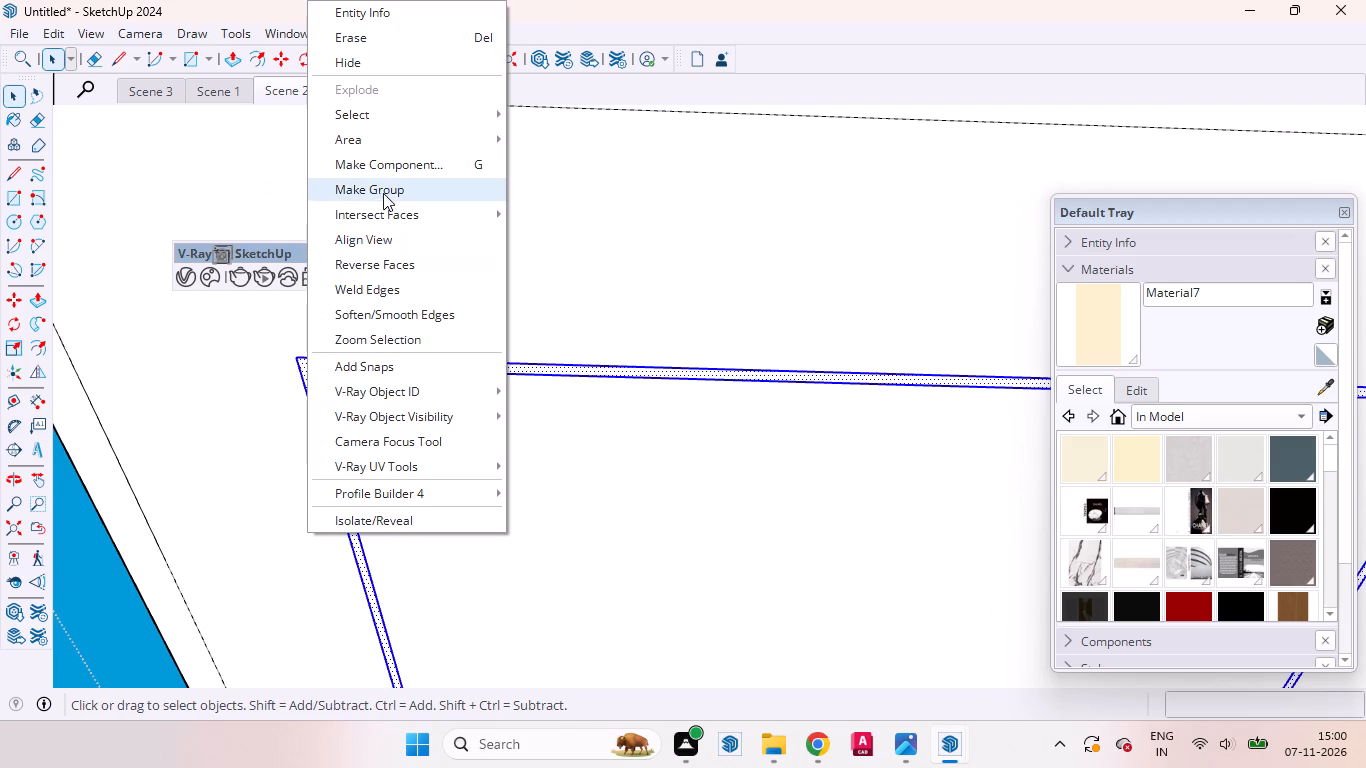
left_click(382, 190)
Convert the border strip group into a V-Ray mesh light.
right_click(589, 26)
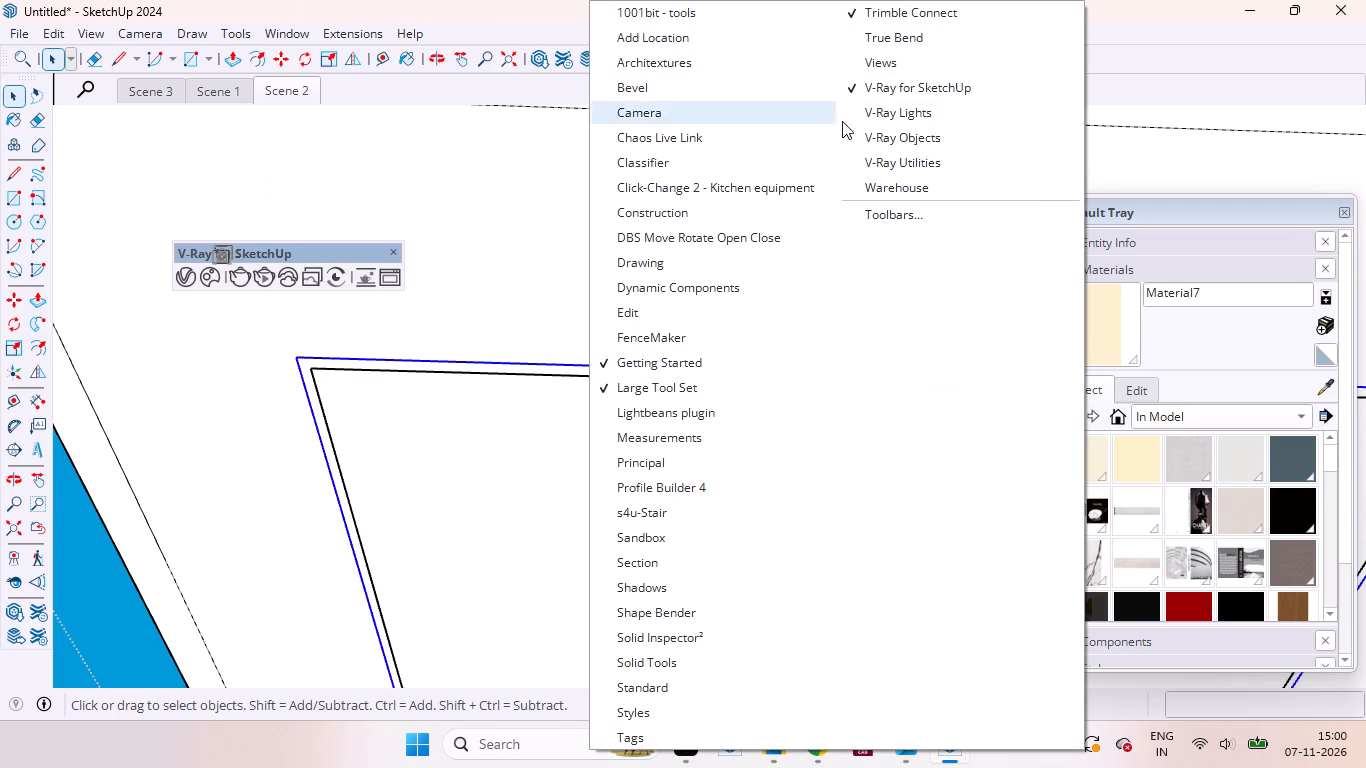
left_click(865, 123)
left_click(251, 92)
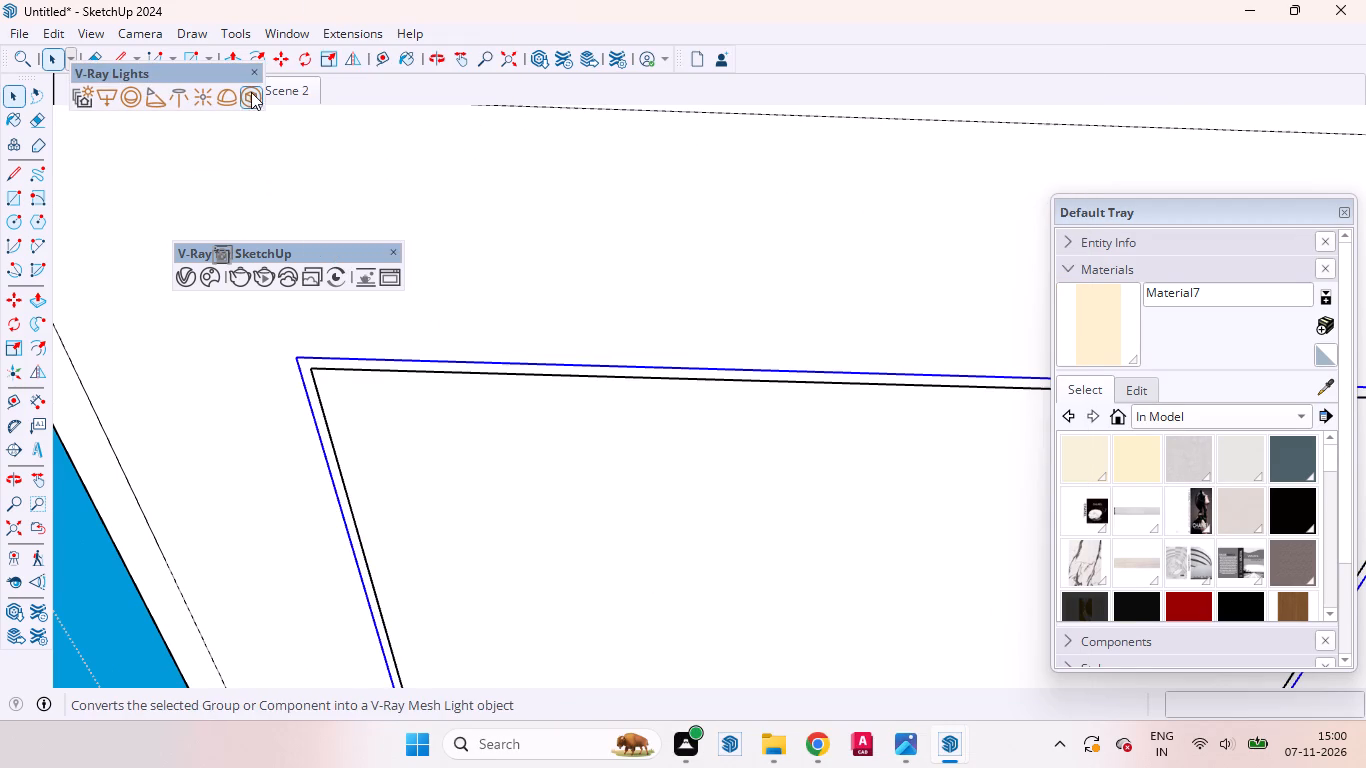
Set the new strip light, Mesh Light#2, to intensity 200 and copy Mesh Light#1's colour onto it.
scroll(504, 270, "down", 3)
scroll(504, 270, "up", 1)
scroll(504, 270, "down", 17)
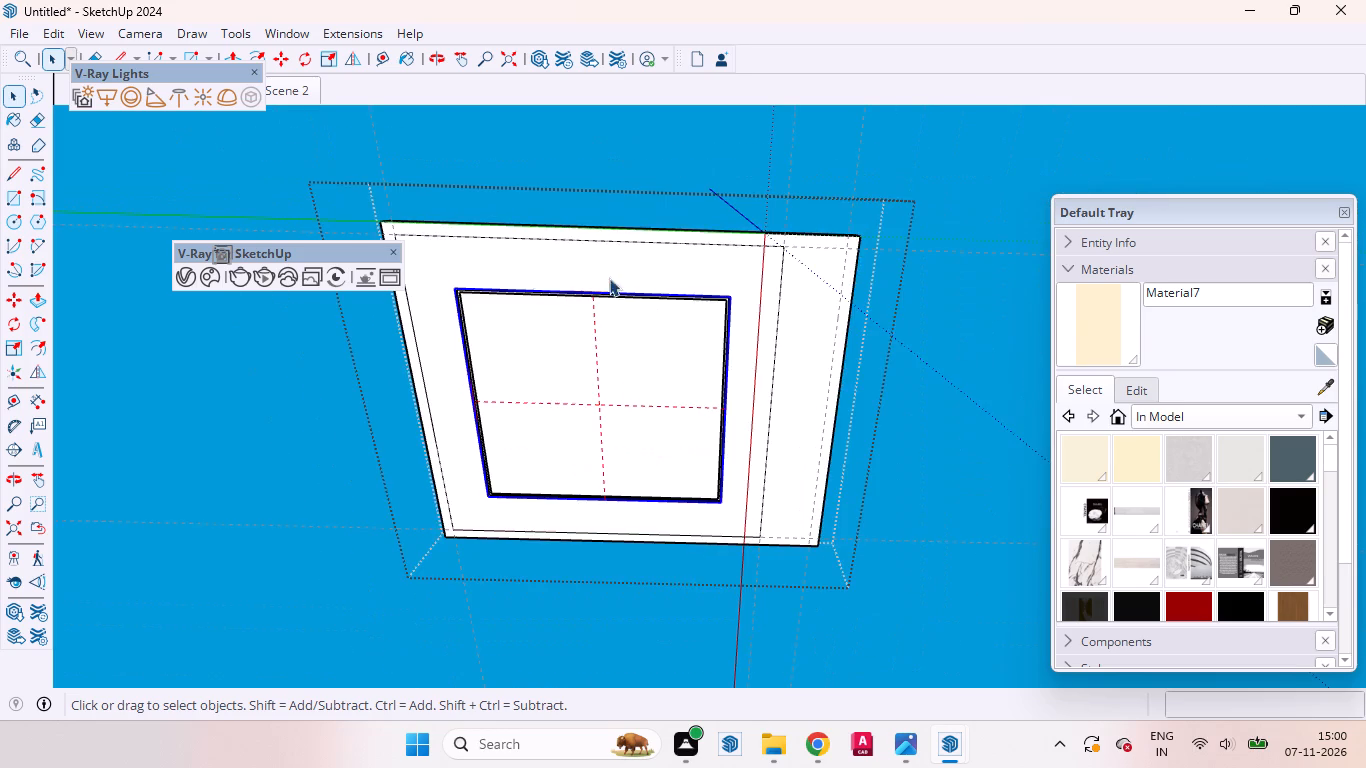
middle_click_drag(619, 326, 212, 376)
scroll(625, 353, "up", 4)
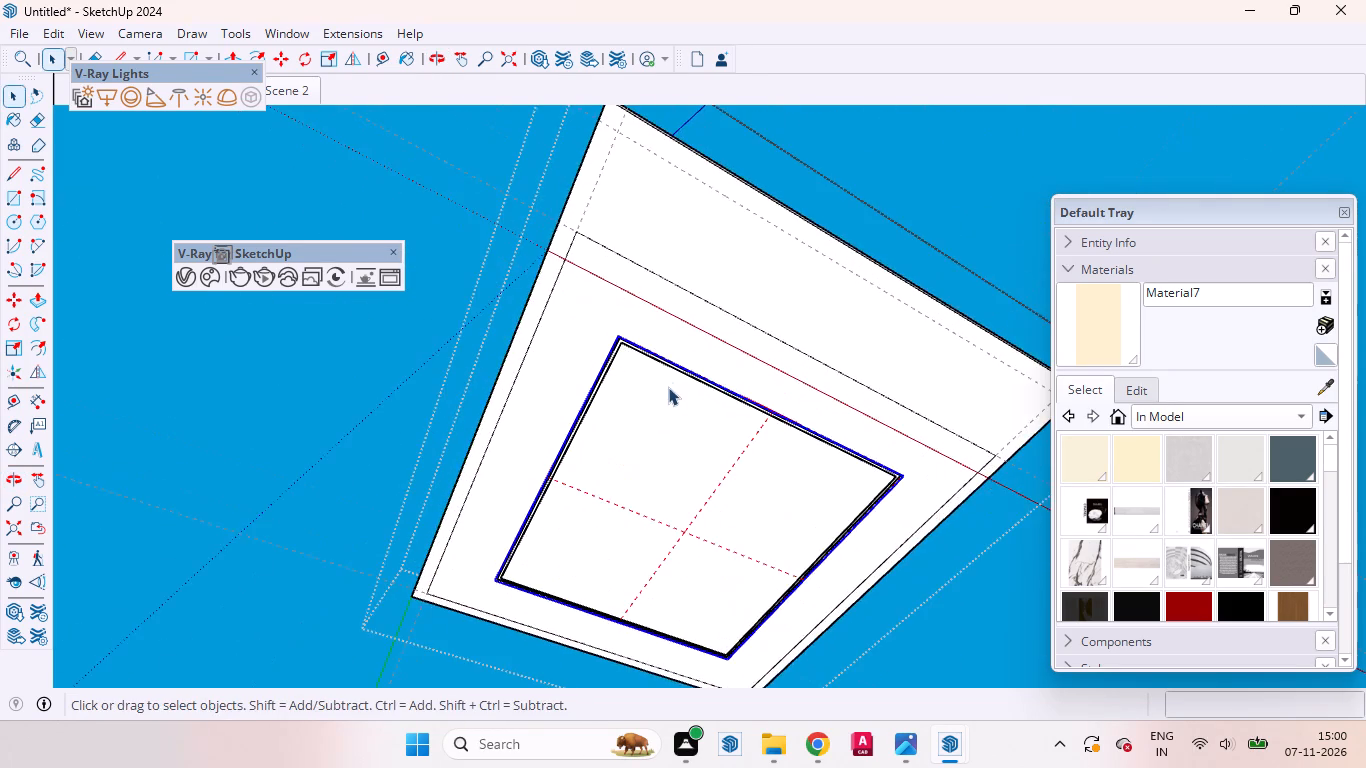
middle_click_drag(654, 379, 736, 449)
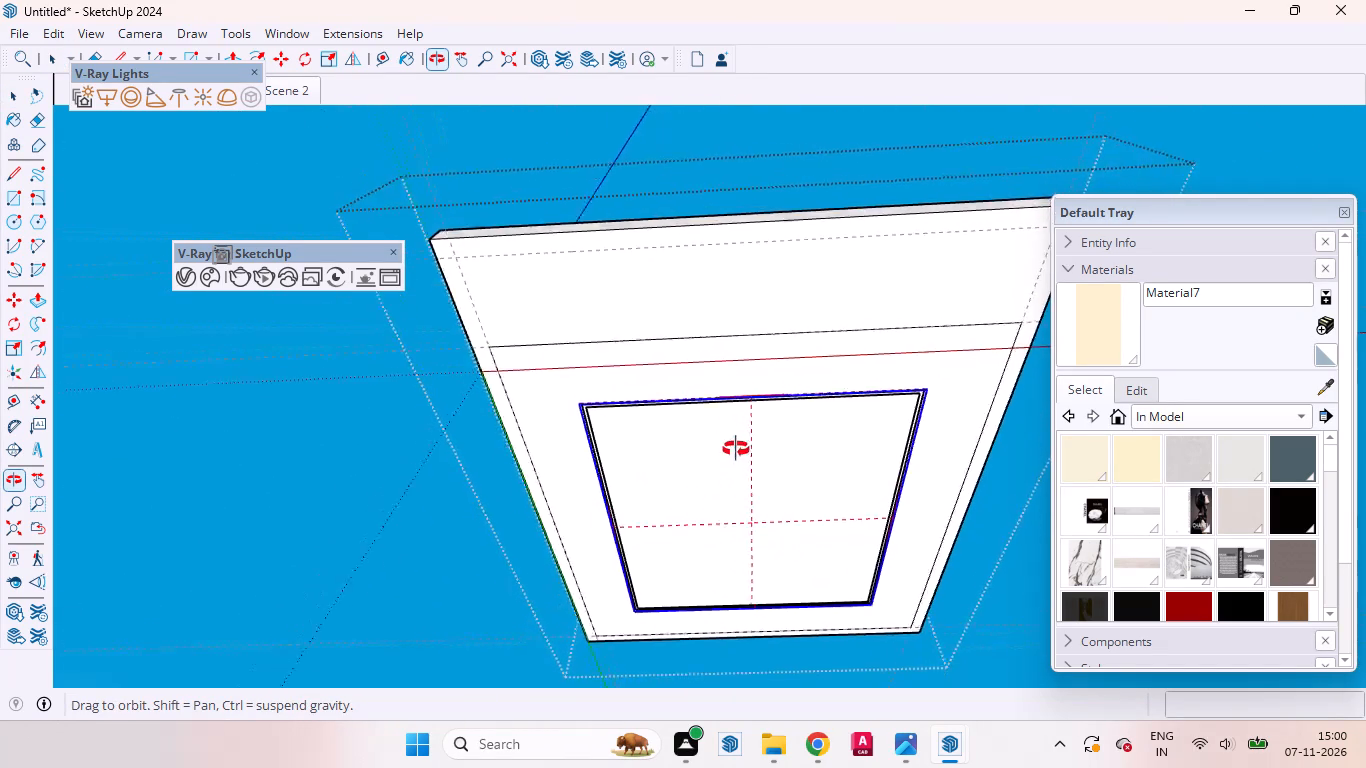
middle_click_drag(736, 449, 744, 463)
left_click(183, 273)
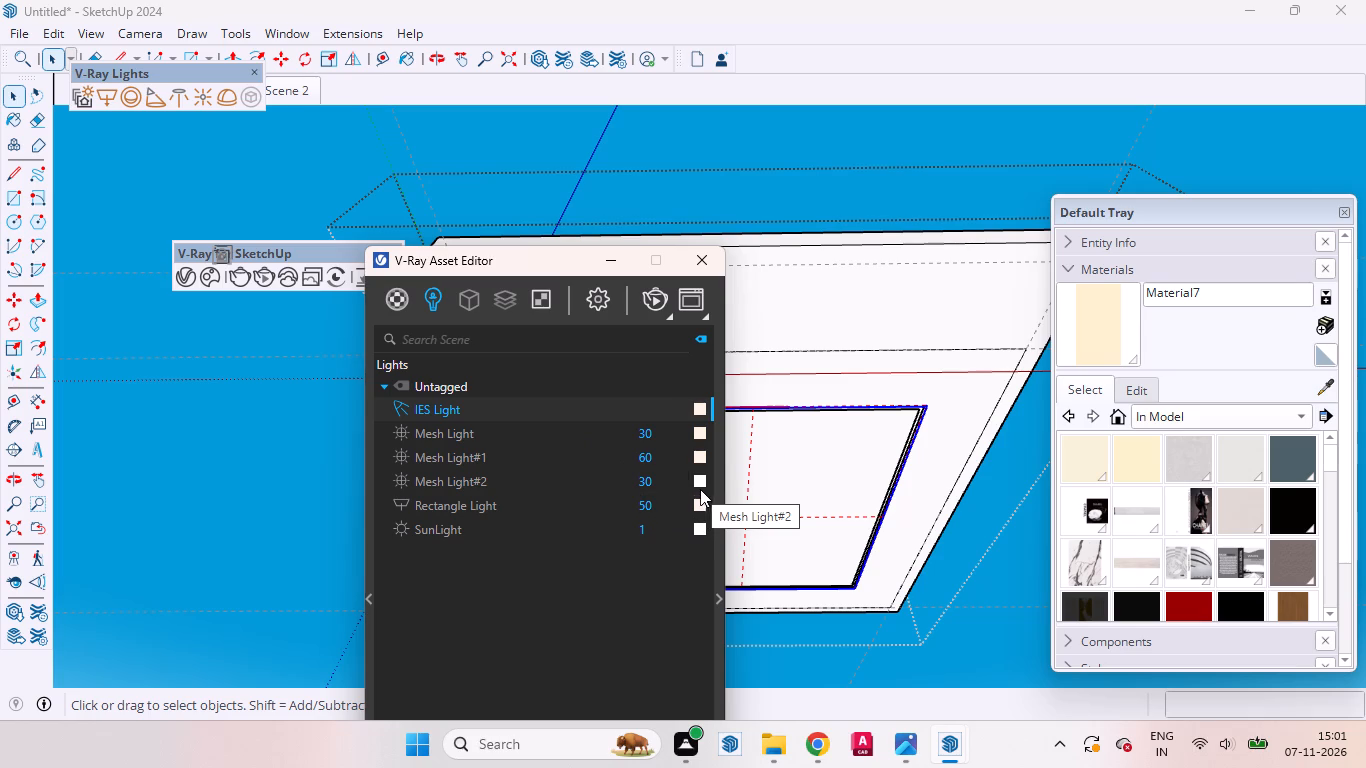
left_click(645, 477)
key("BackSpace")
type("200")
key("BackSpace")
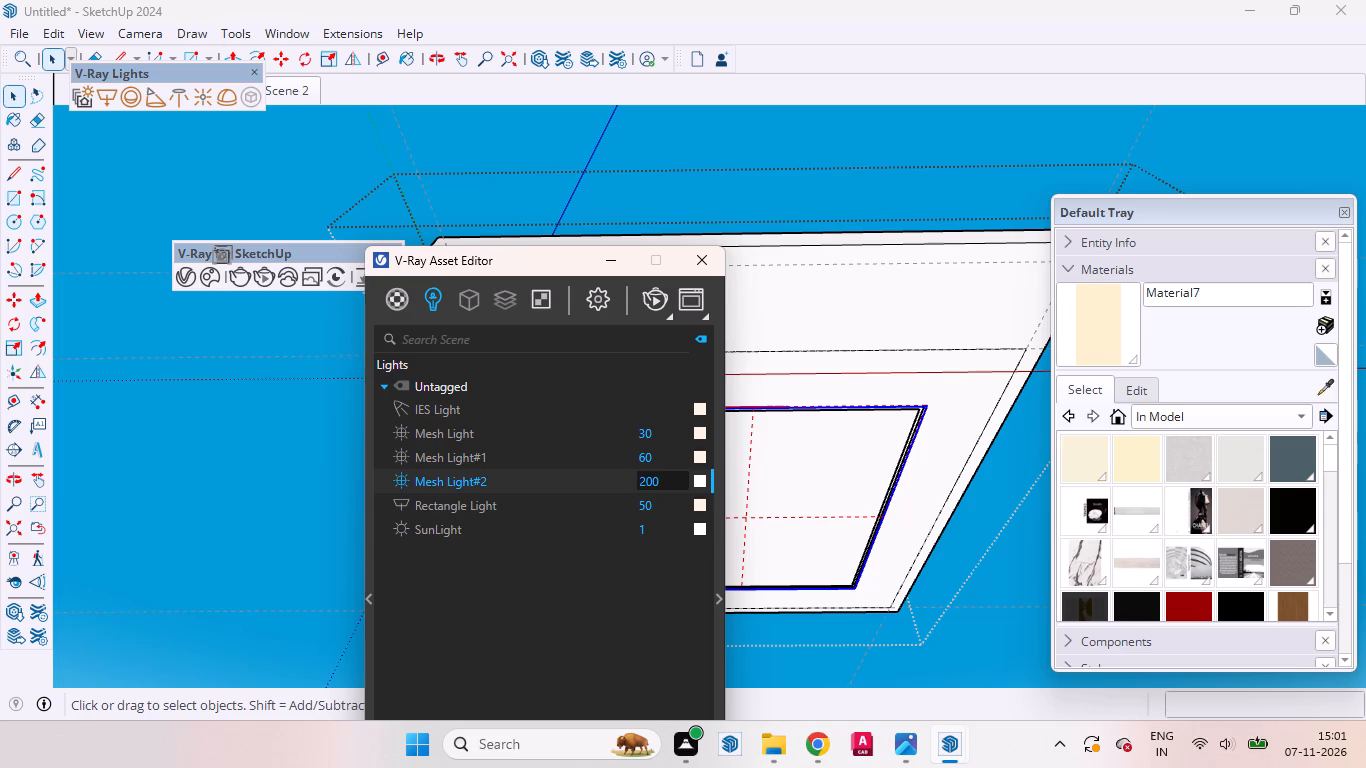
left_click_drag(697, 455, 698, 478)
left_click_drag(533, 264, 723, 431)
Leave the ceiling group and reveal the rest of the isolated model.
left_click(397, 433)
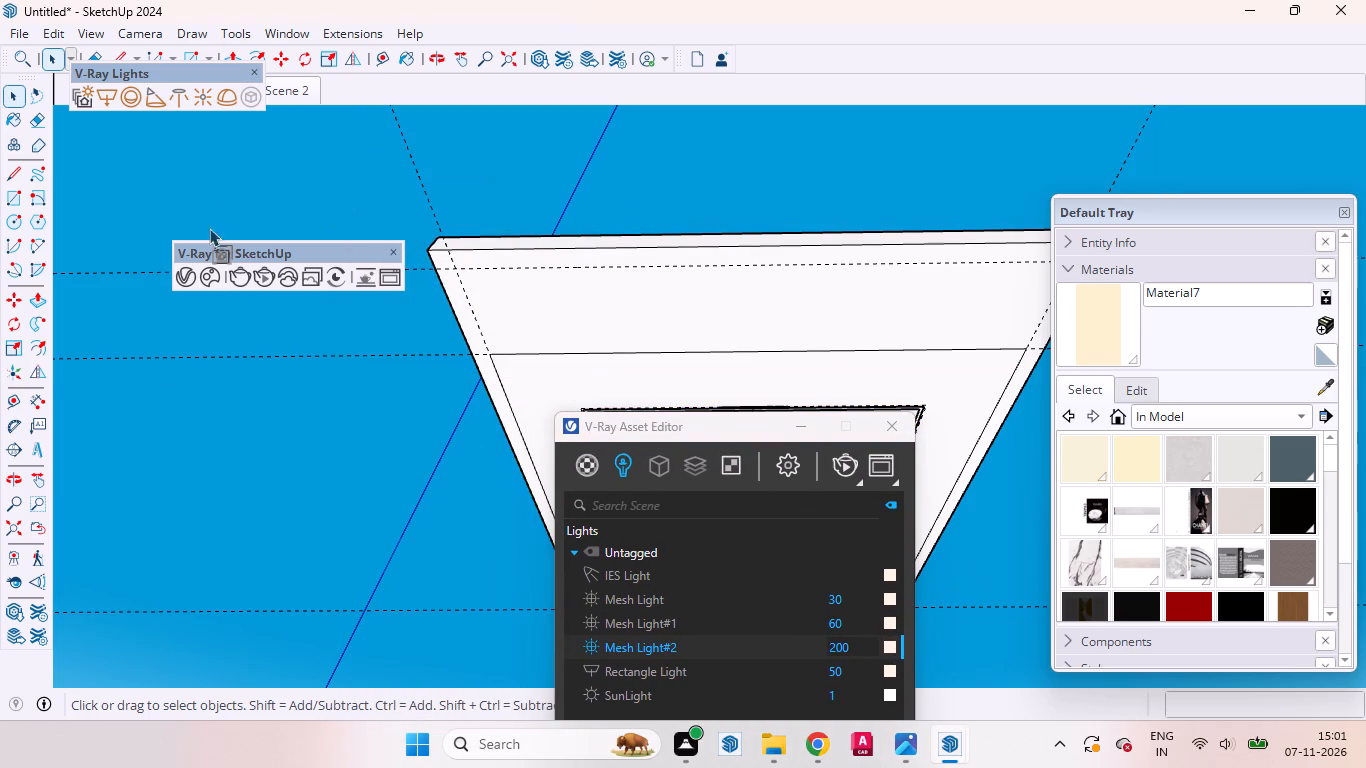
left_click(309, 495)
triple_click(336, 439)
left_click(556, 314)
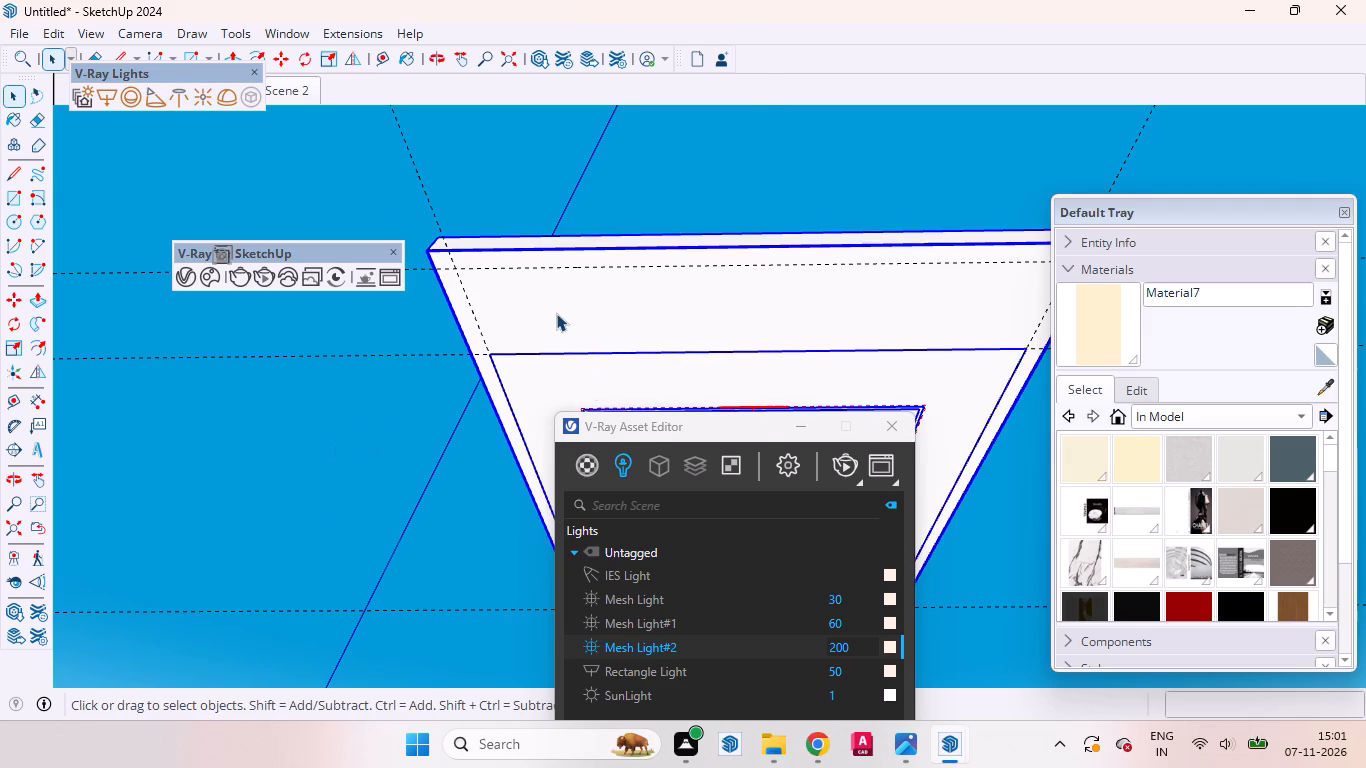
right_click(556, 313)
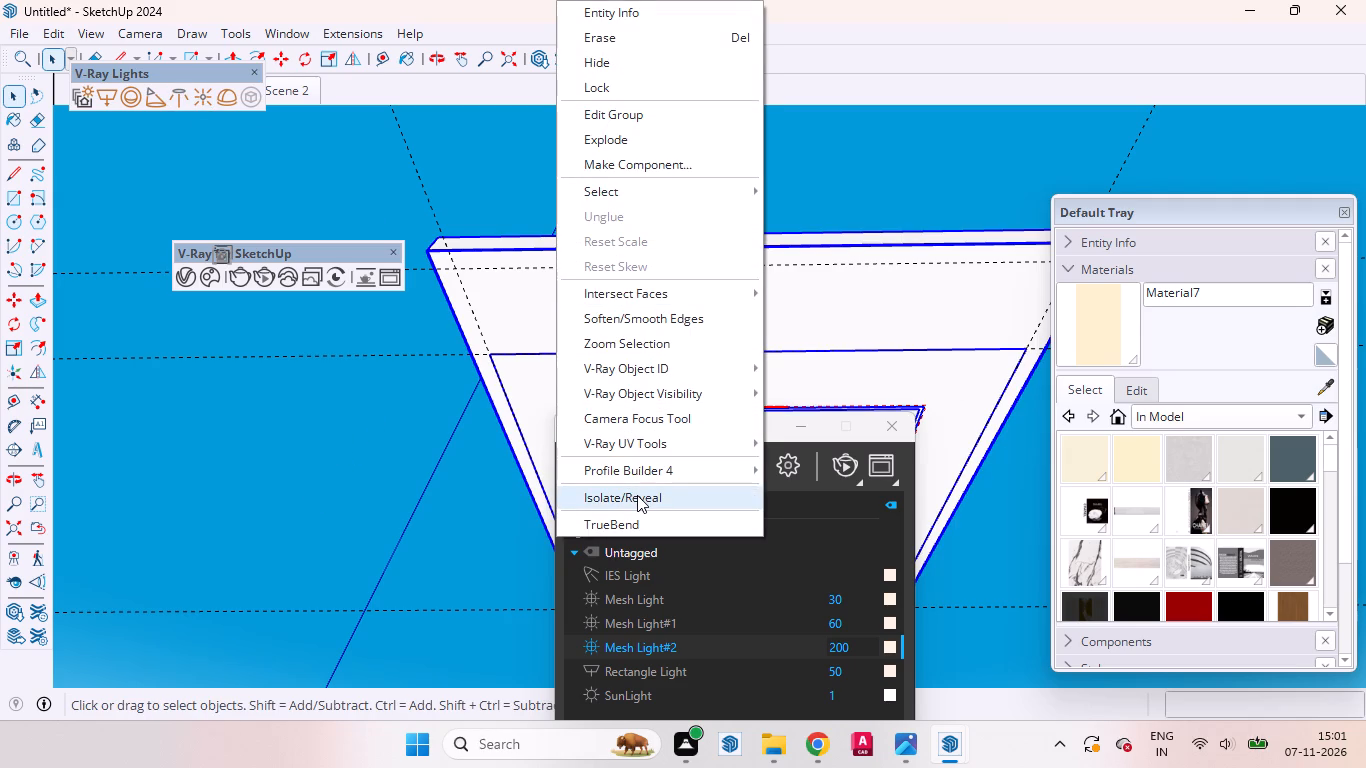
left_click(637, 495)
Examine the new ceiling design in Scene 3 and above the wardrobe in Scene 1, ending on the saved Scene 1 view.
left_click_drag(720, 425, 722, 429)
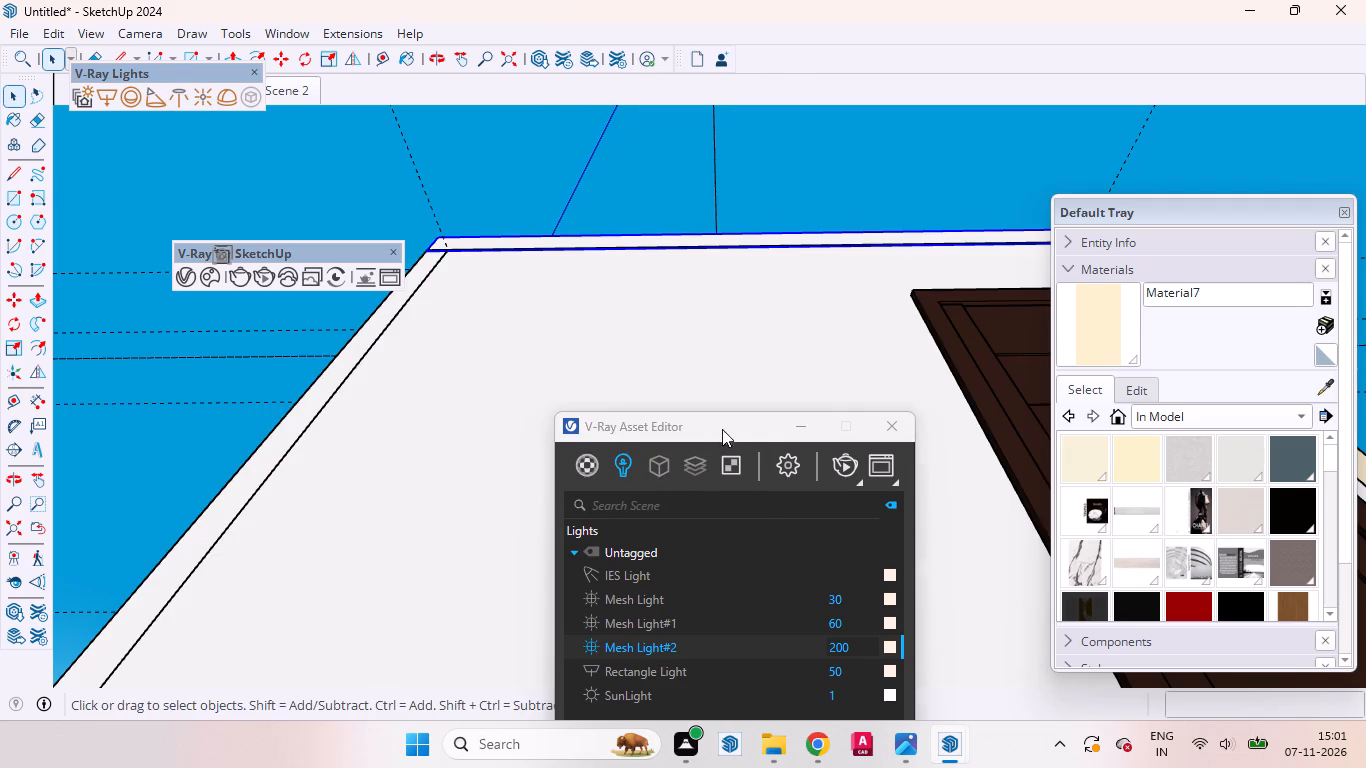
left_click_drag(722, 429, 765, 531)
left_click_drag(164, 81, 156, 238)
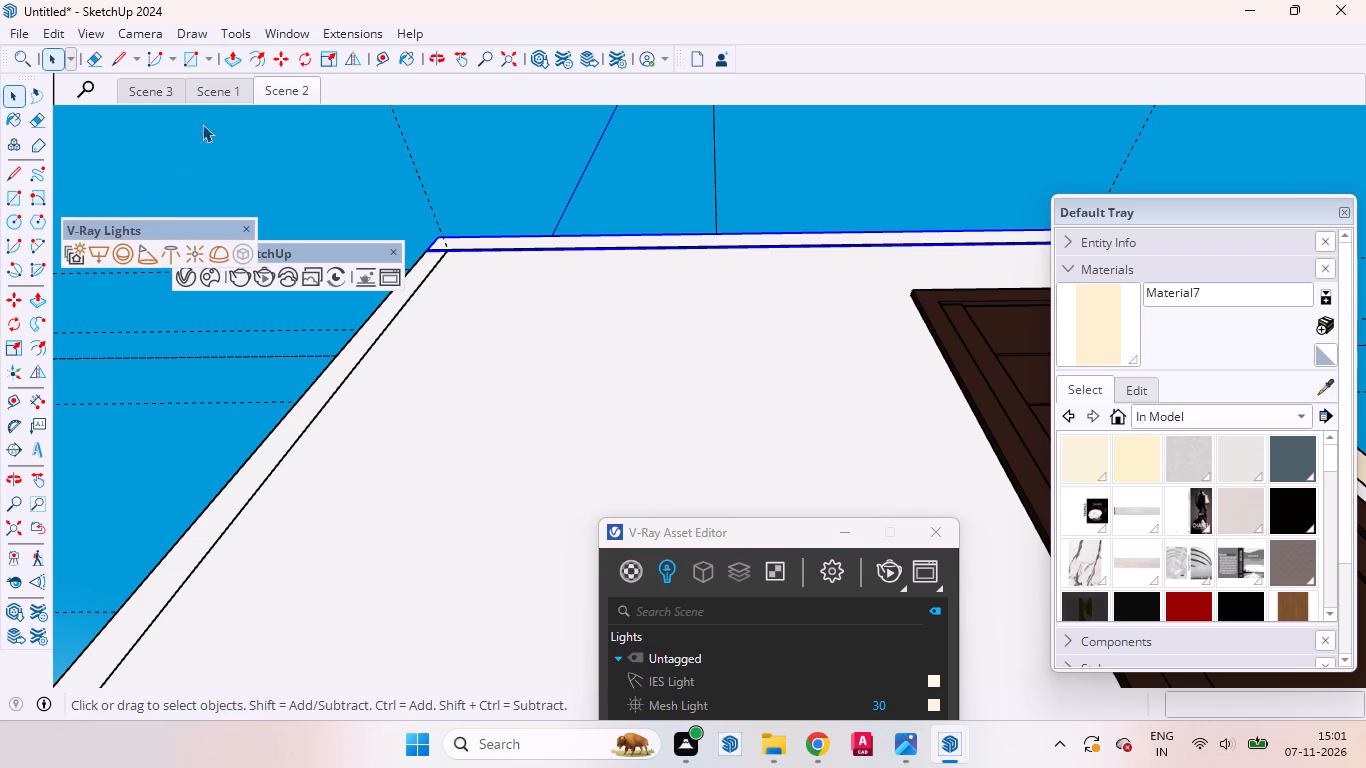
left_click(165, 94)
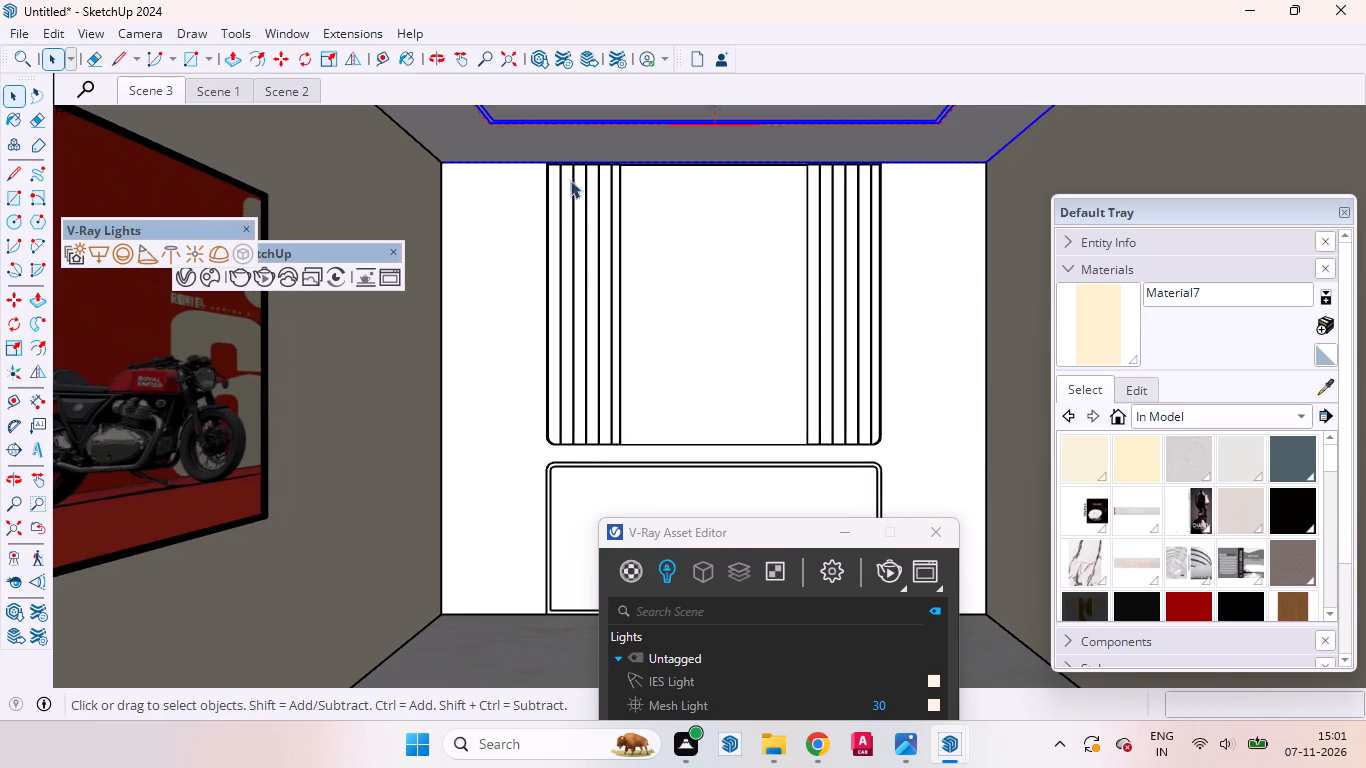
left_click(216, 92)
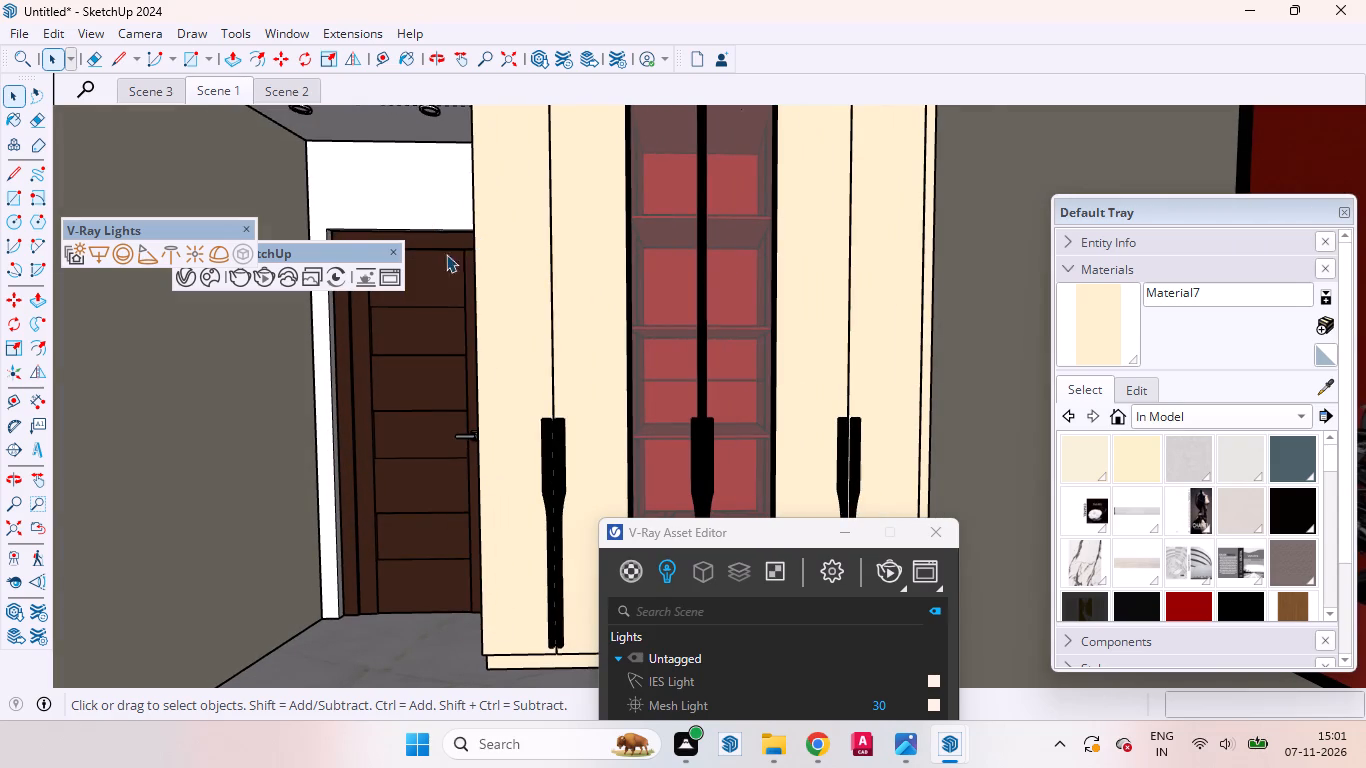
left_click(45, 480)
left_click_drag(559, 327, 557, 391)
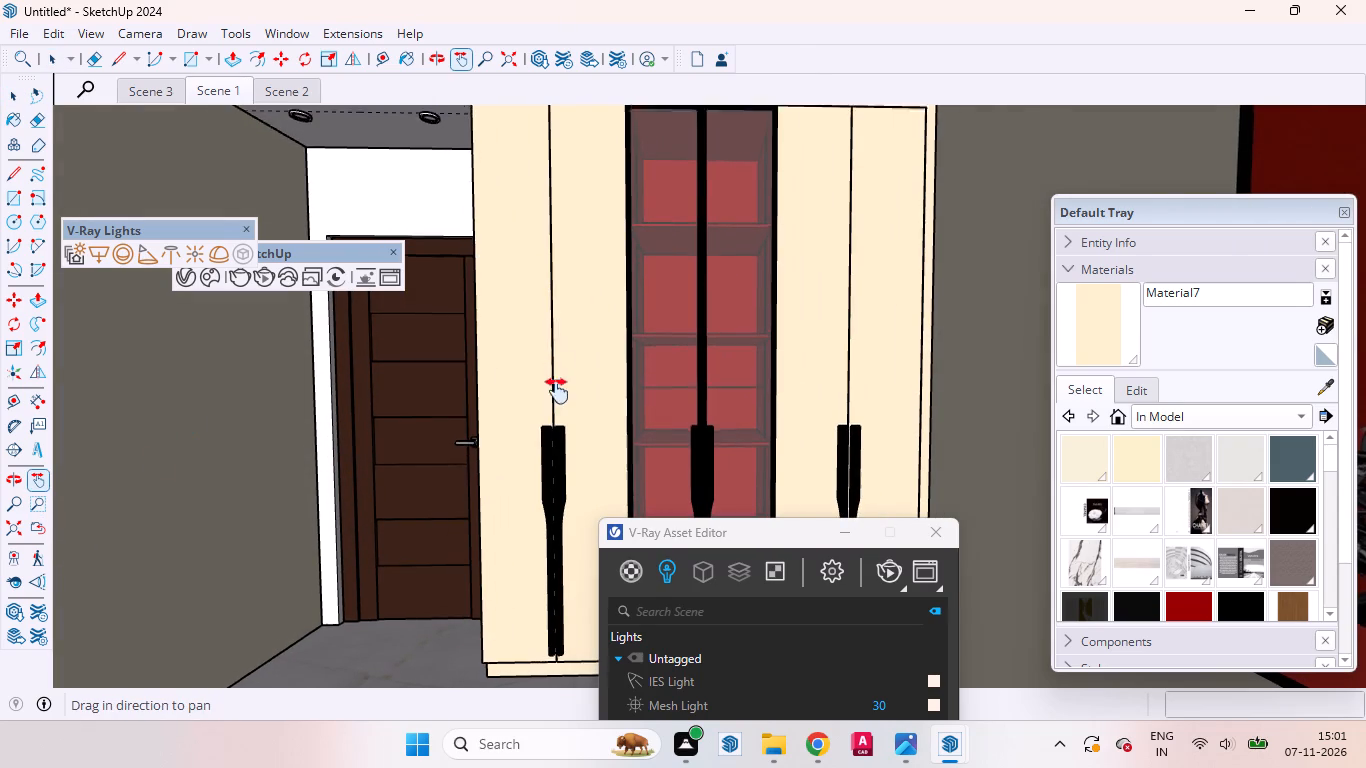
left_click_drag(557, 391, 588, 430)
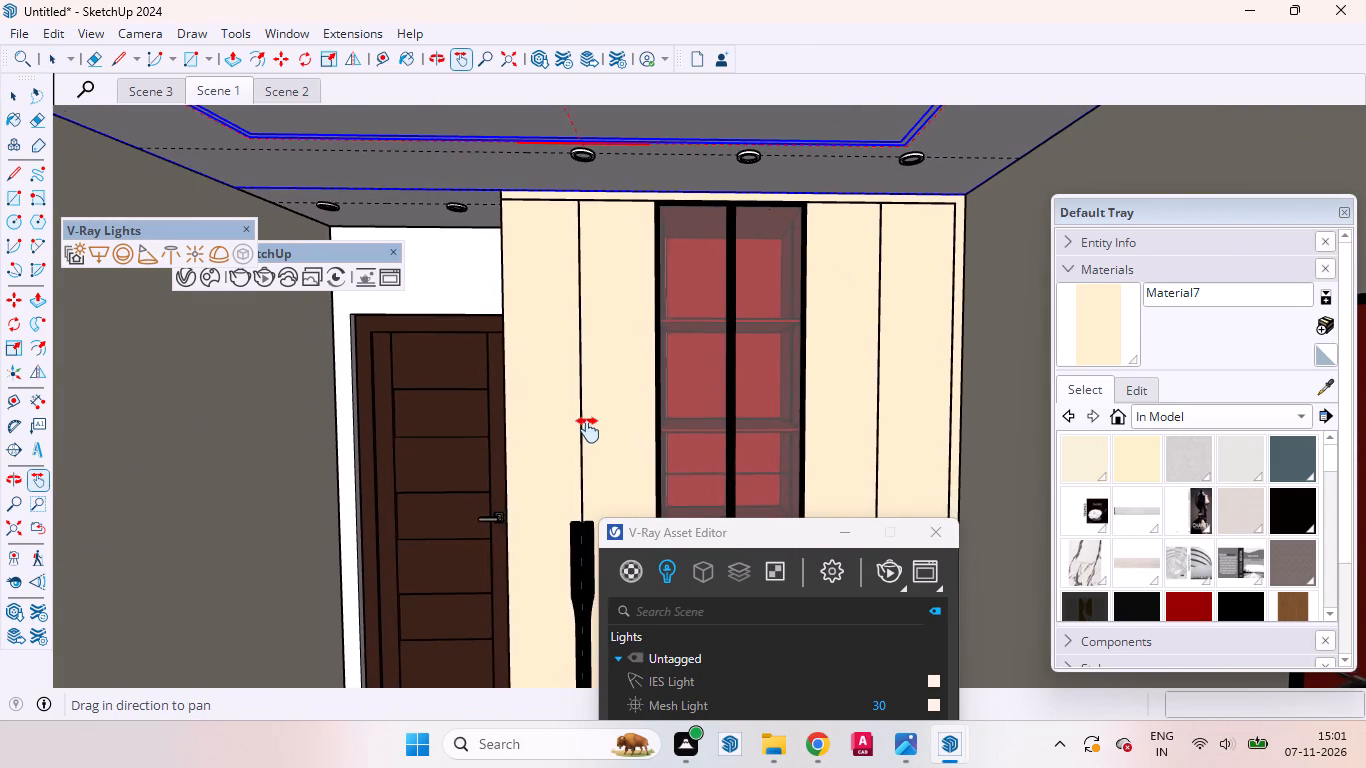
left_click_drag(588, 430, 590, 418)
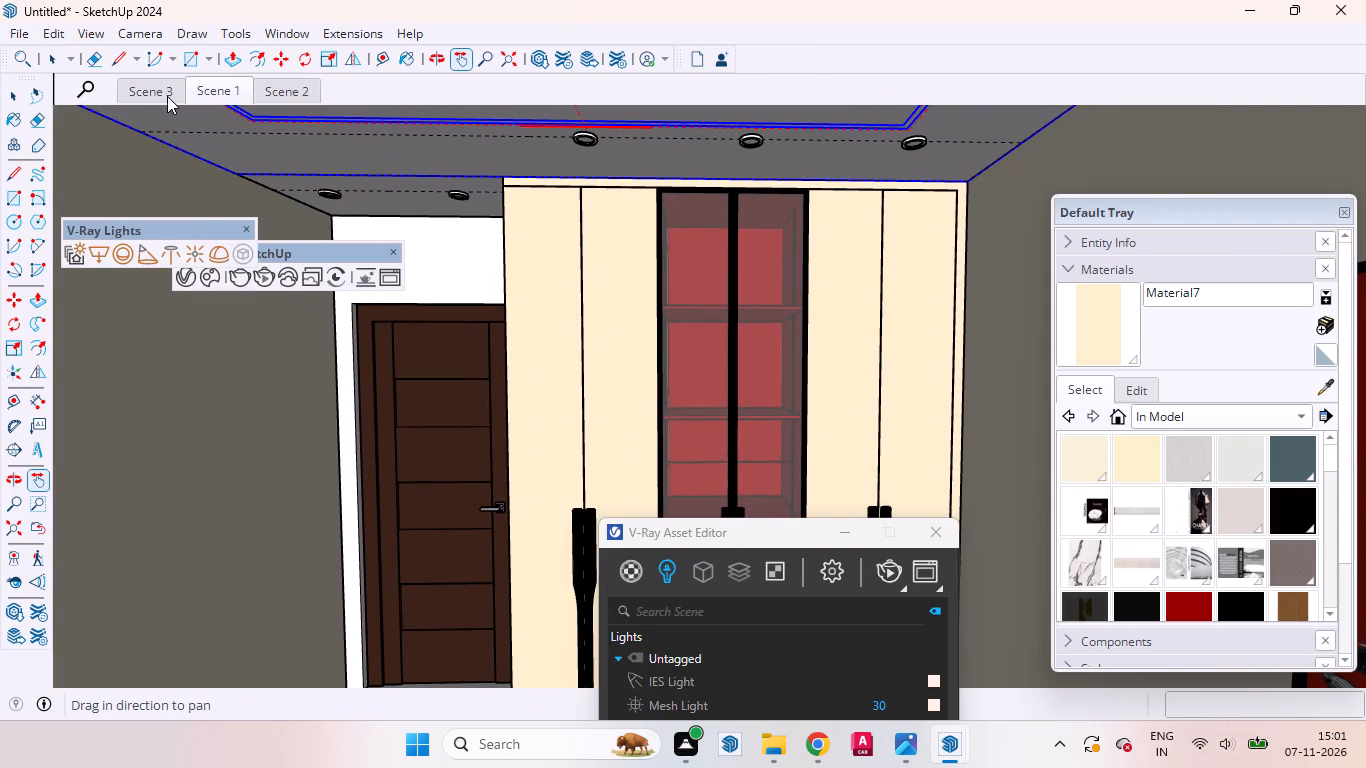
left_click(214, 91)
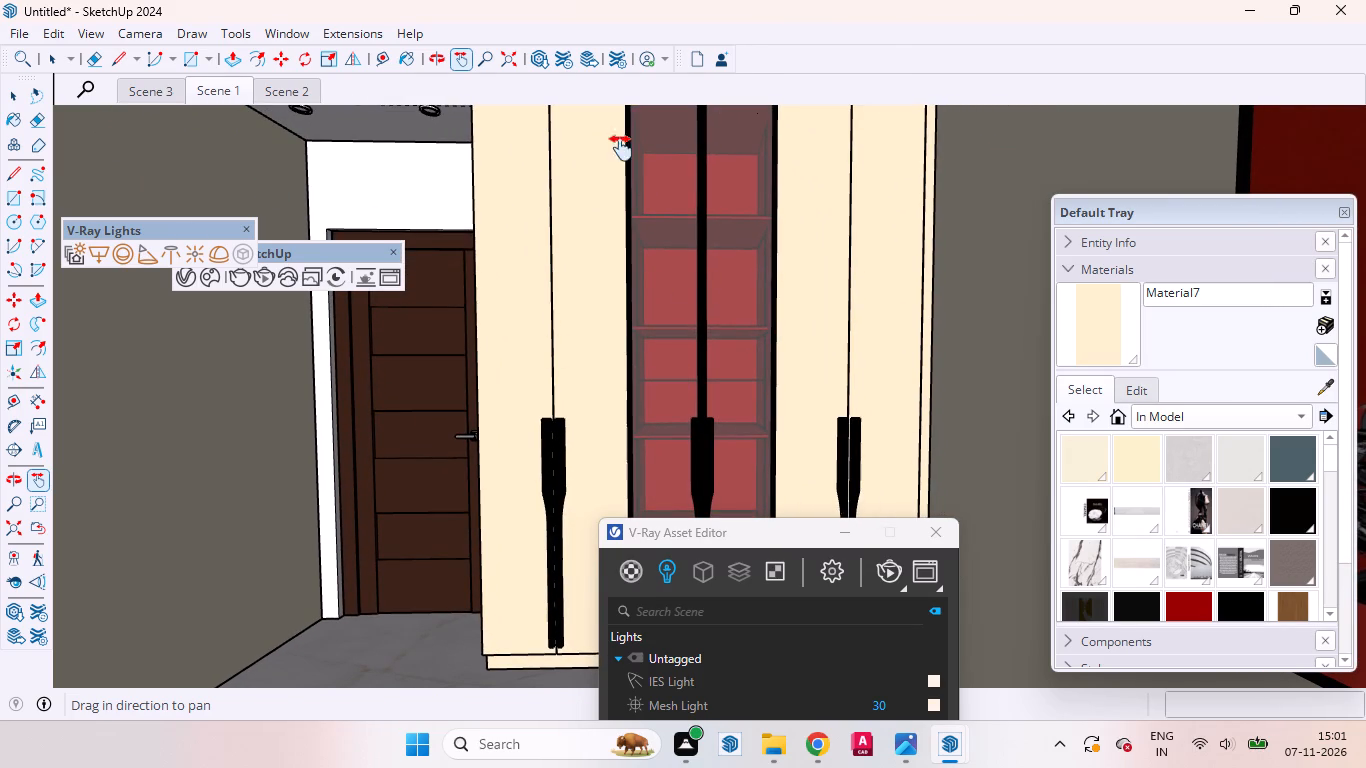
Turn on the V-Ray light widgets in the viewport and dock the V-Ray Utilities tools with the main tools.
right_click(582, 40)
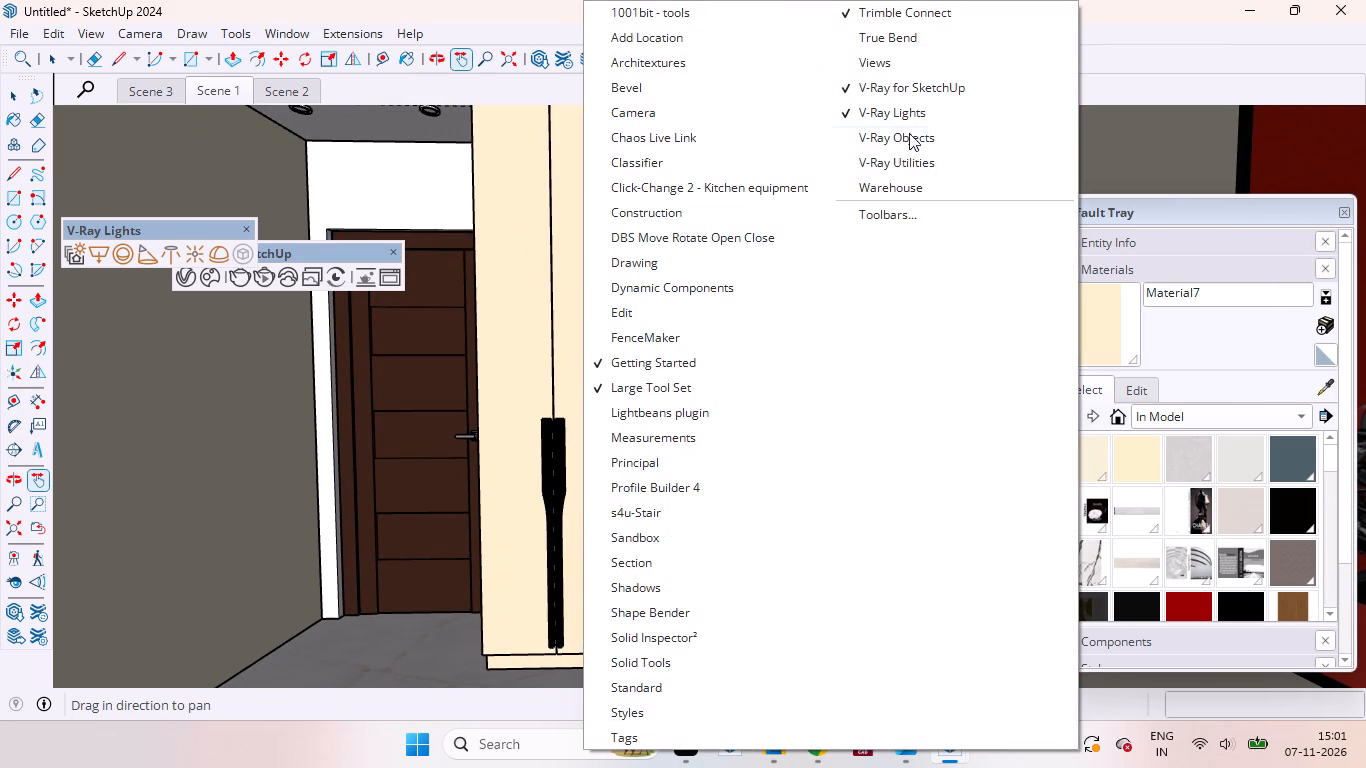
left_click(905, 163)
left_click(127, 110)
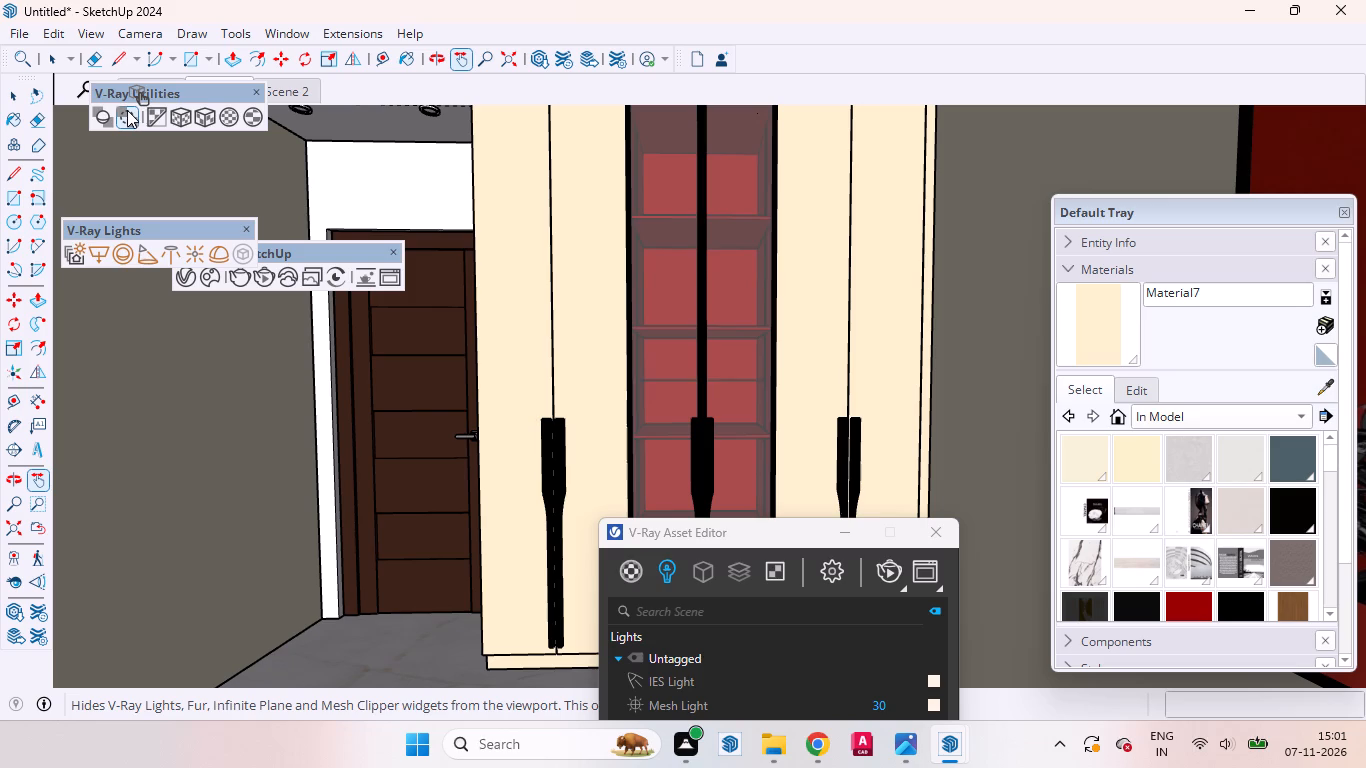
left_click(129, 117)
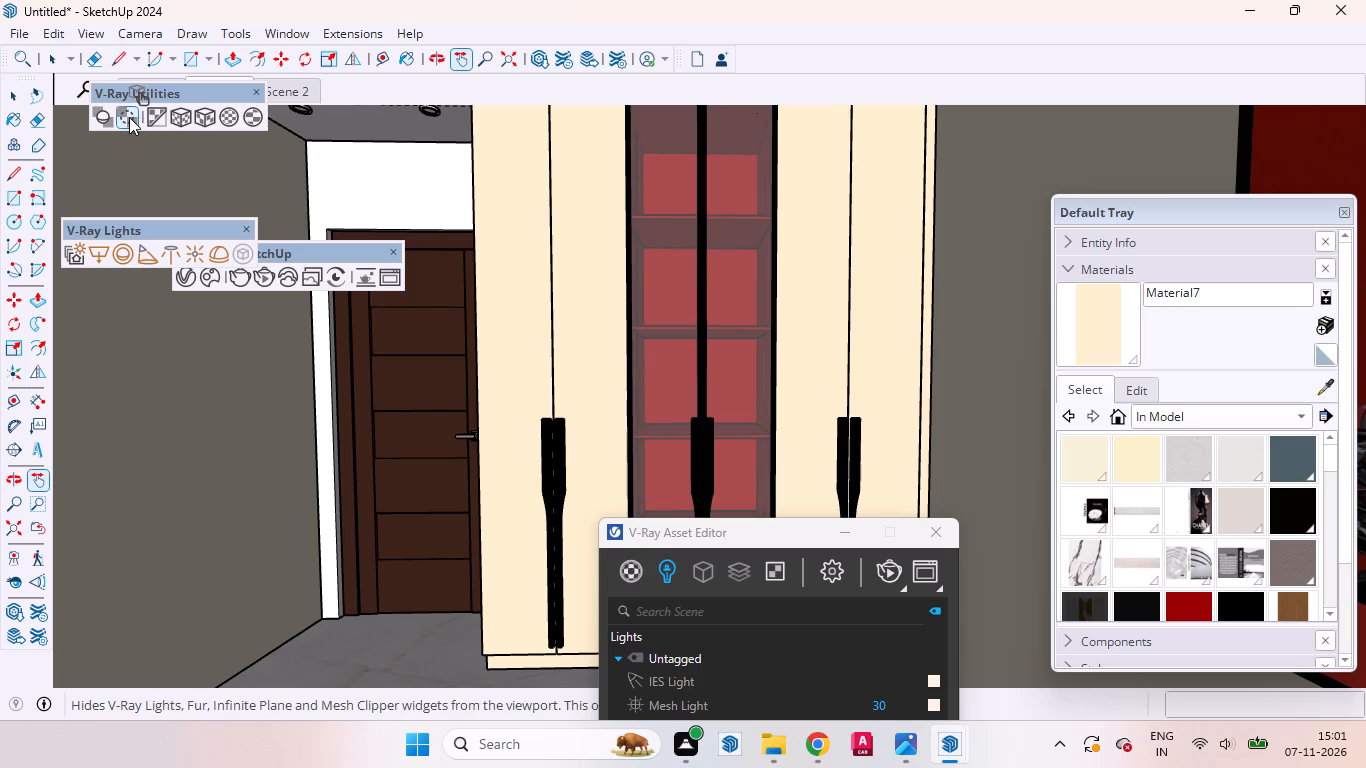
left_click_drag(222, 88, 261, 100)
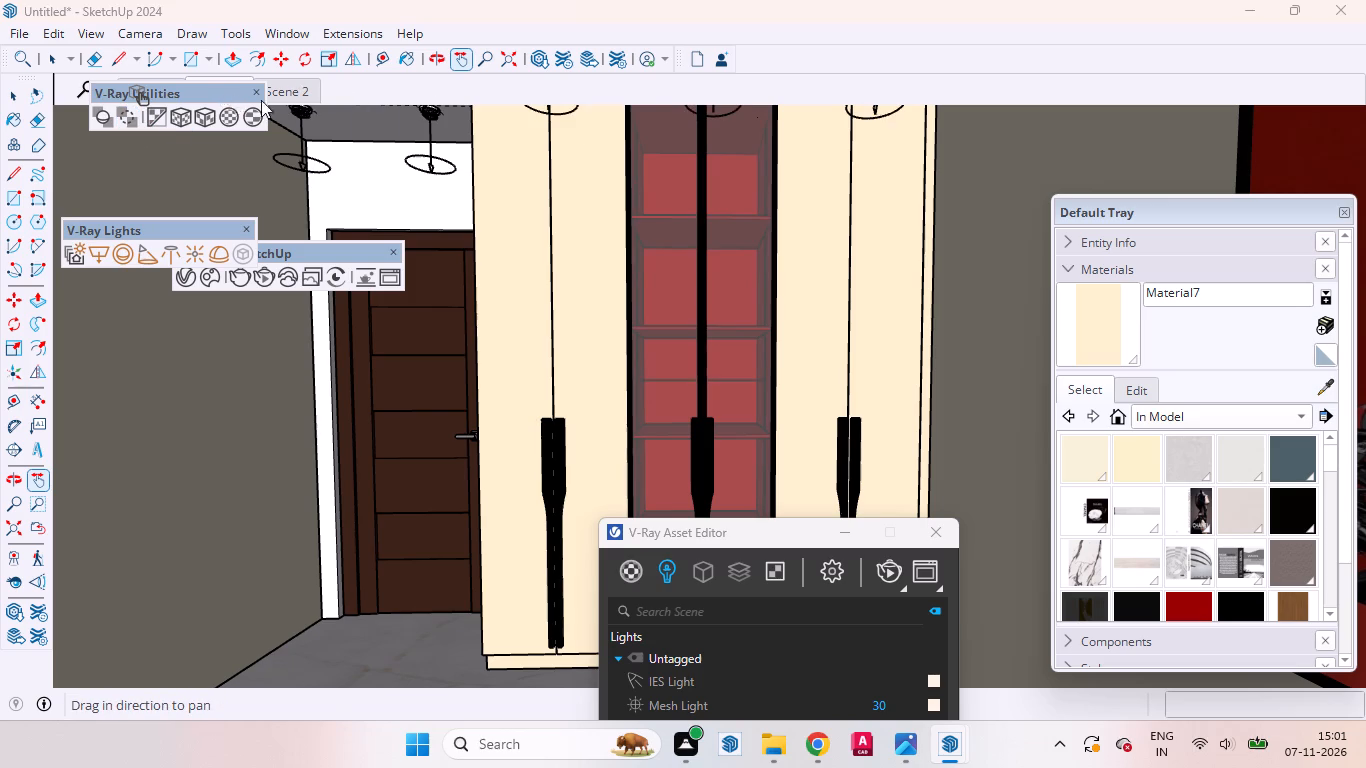
left_click_drag(261, 100, 855, 51)
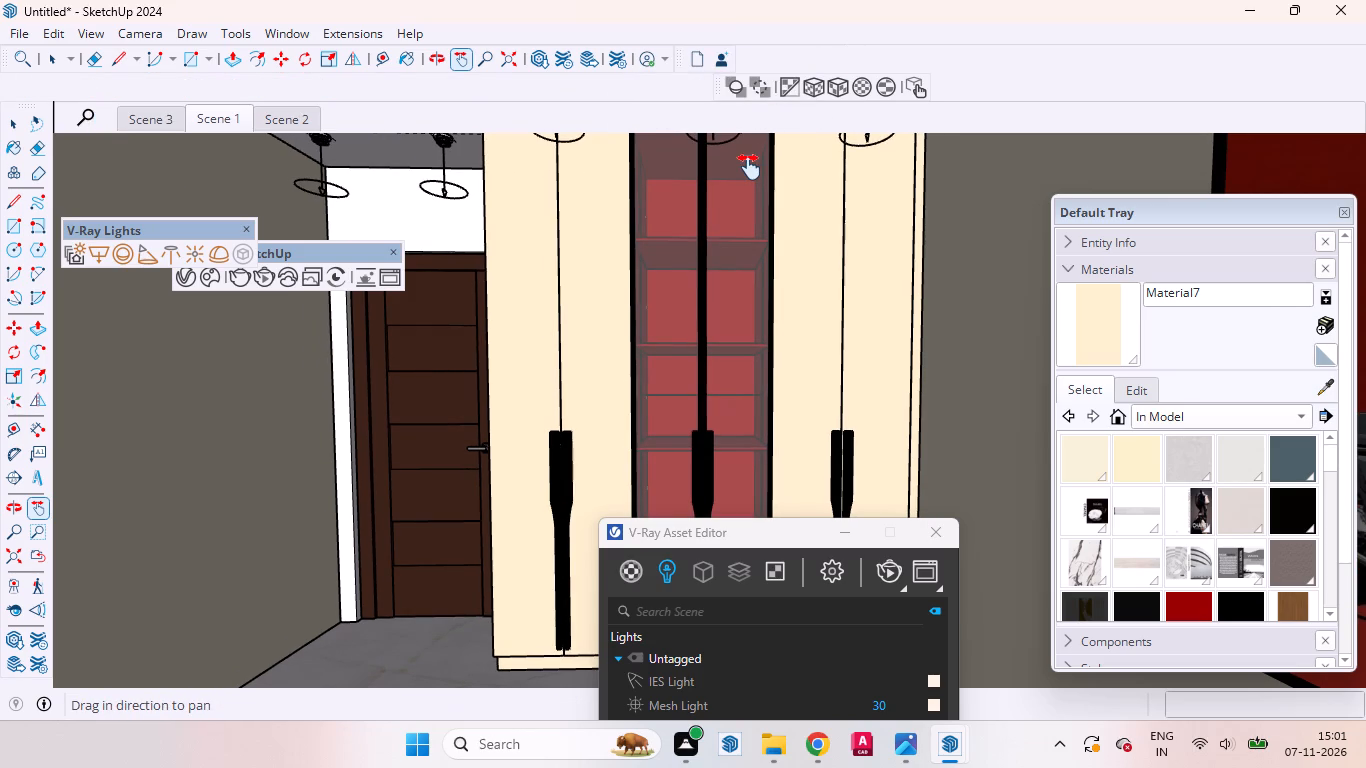
Move the V-Ray Asset Editor so that its whole list of lights is uncovered.
key("space")
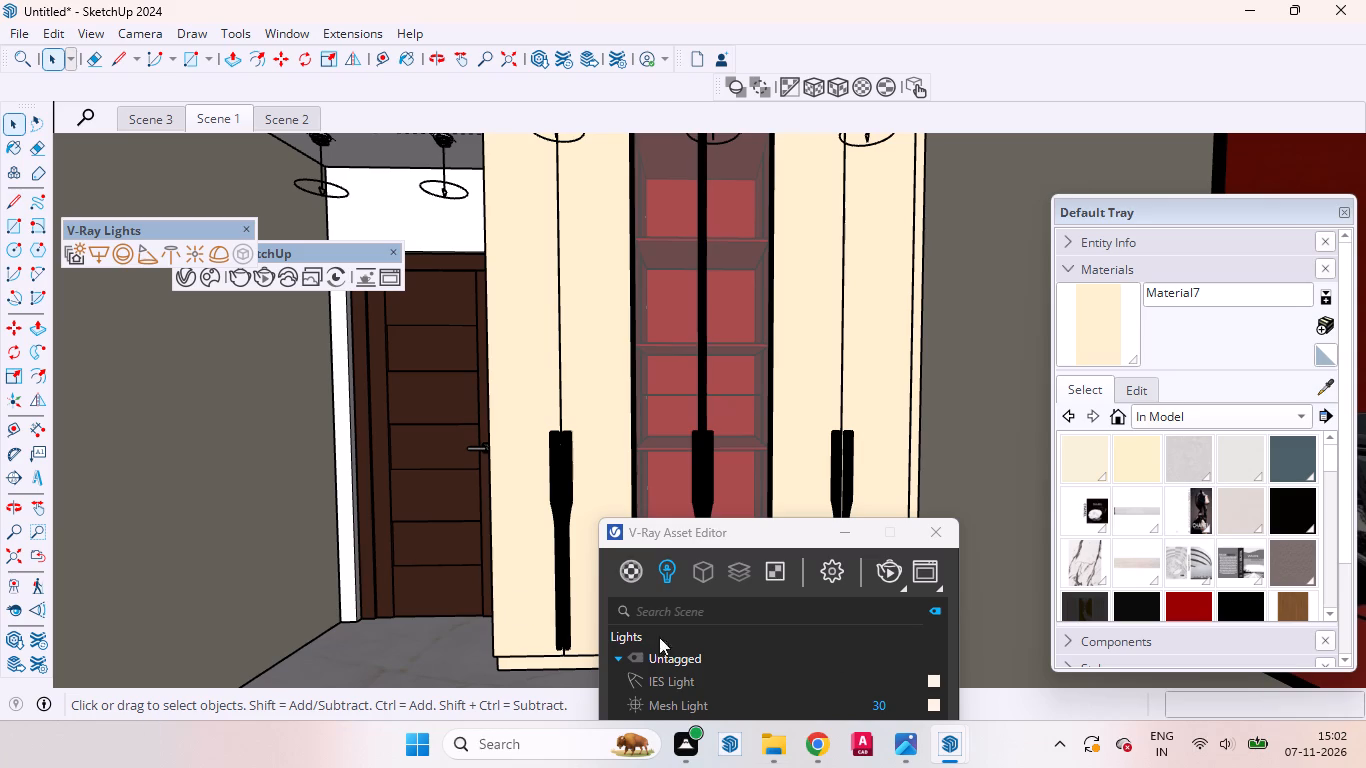
left_click_drag(758, 532, 774, 219)
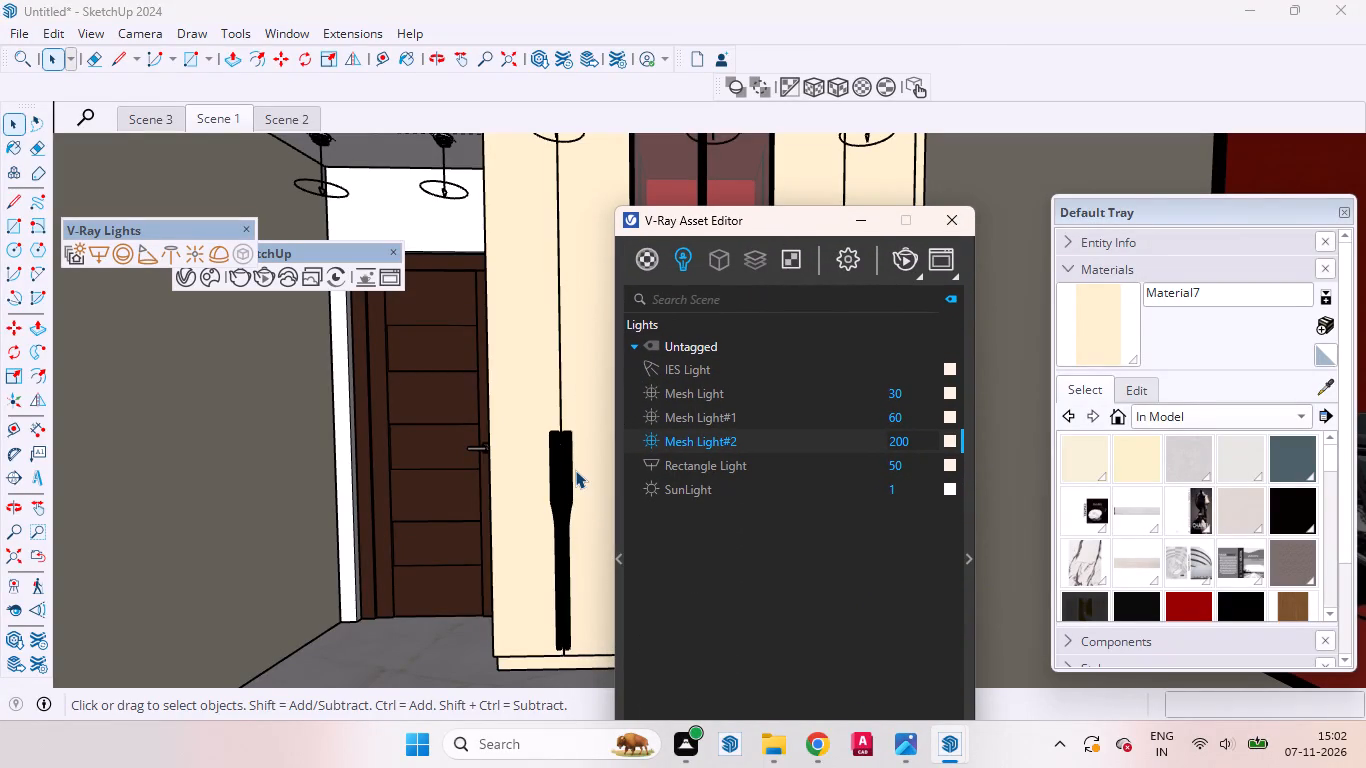
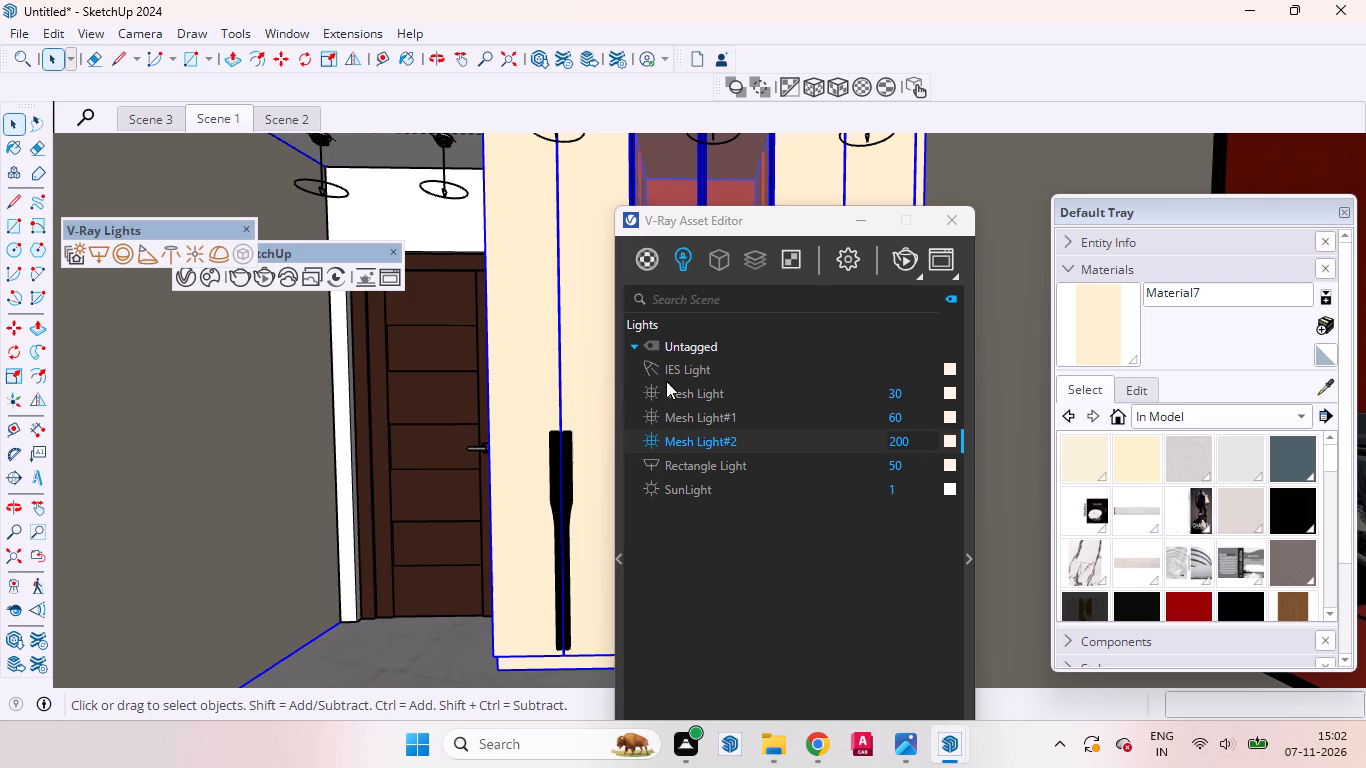
Move the V-Ray Asset Editor clear of the wardrobe so the model view is unobstructed.
left_click_drag(796, 225, 1048, 428)
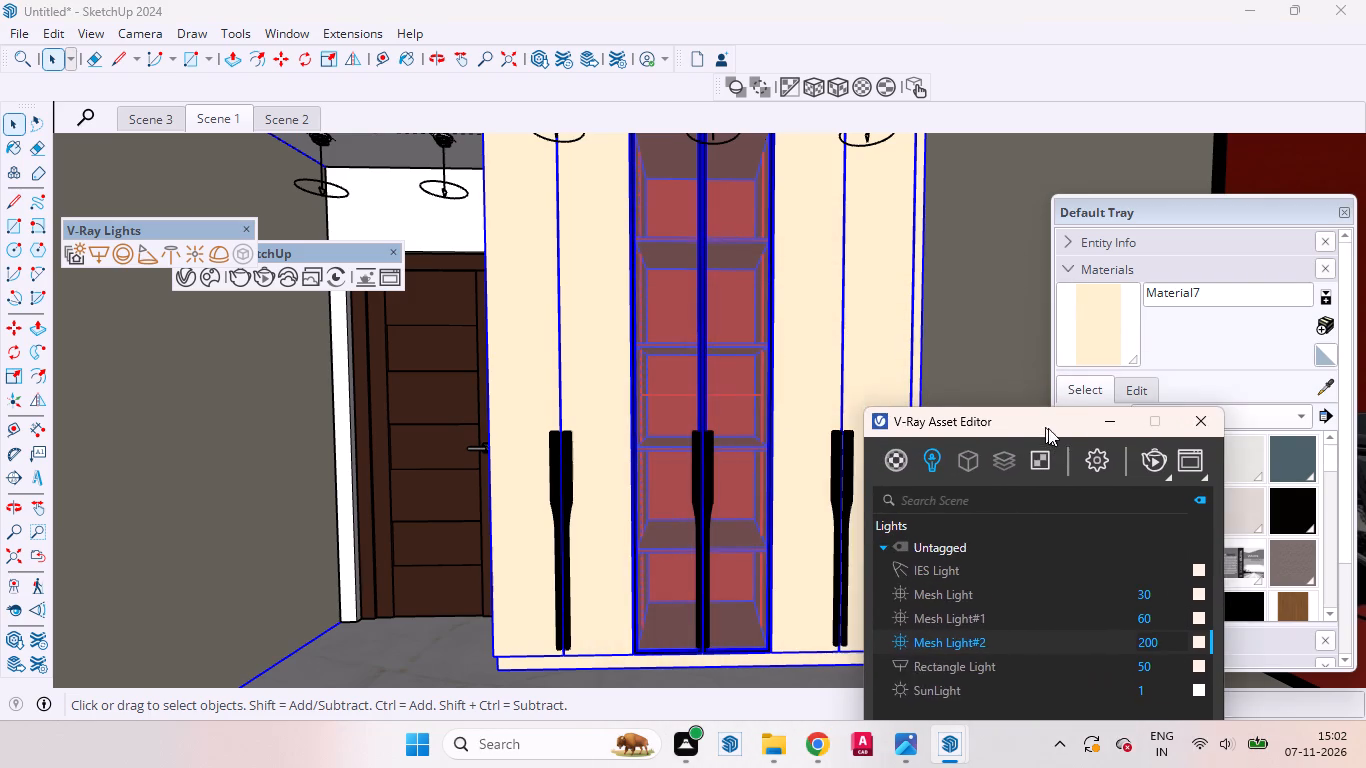
left_click_drag(1048, 428, 1071, 429)
Display the V-Ray light widgets in the Scene 1 view of the wardrobe and door.
left_click(170, 124)
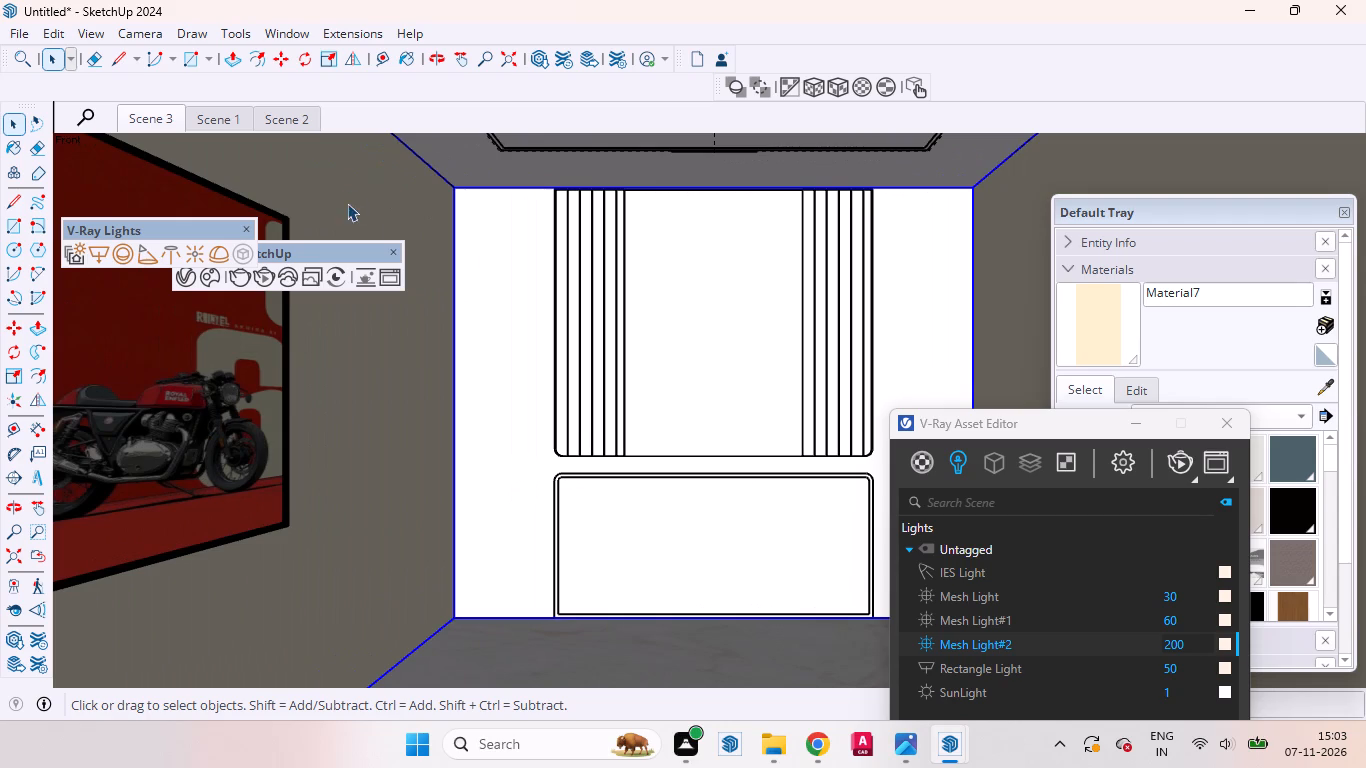
left_click(214, 127)
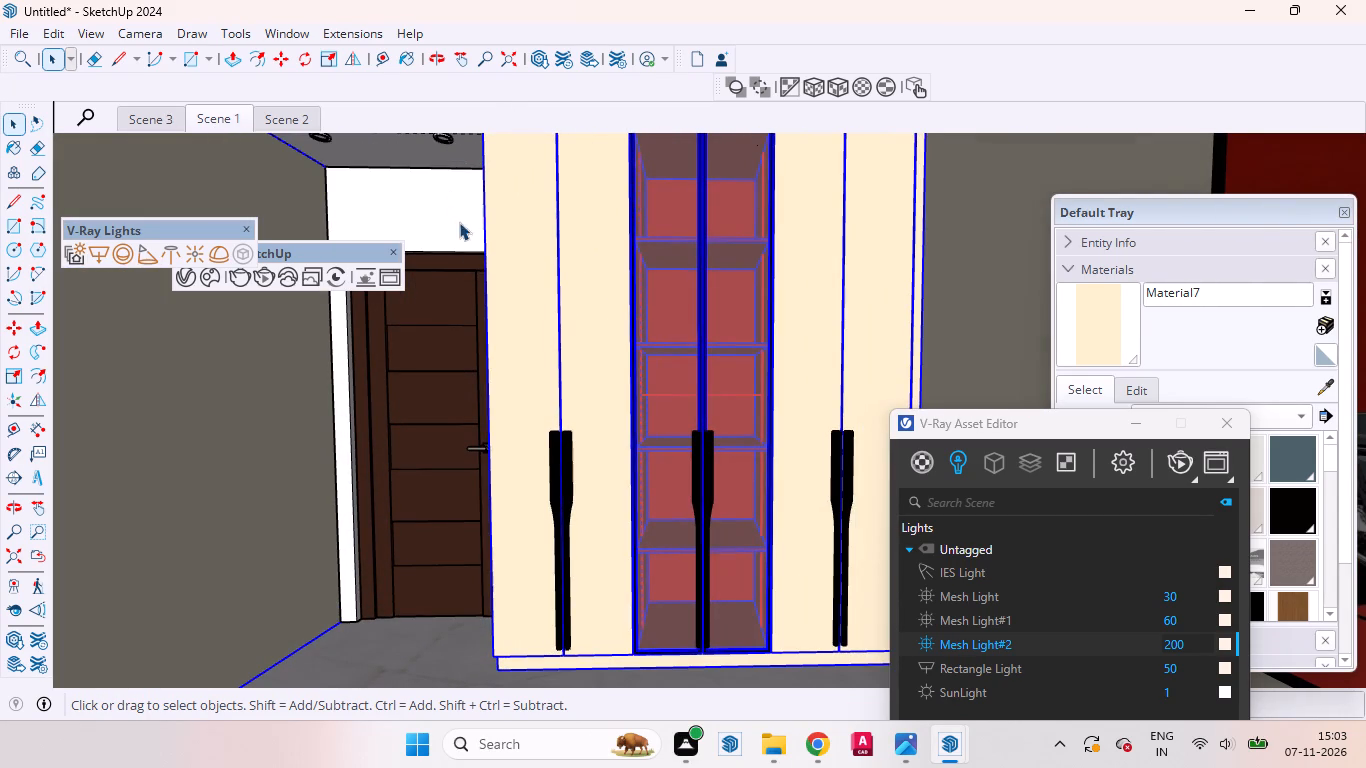
scroll(464, 257, "down", 3)
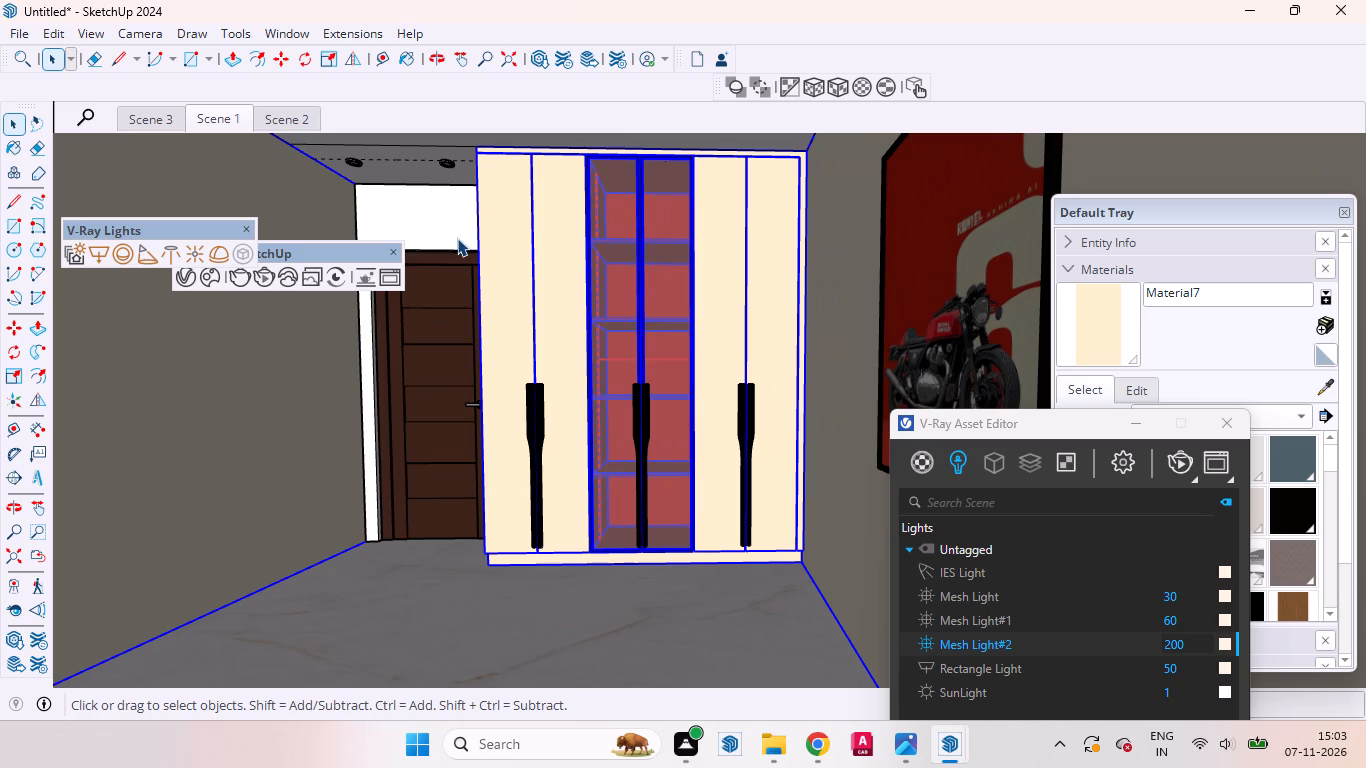
left_click(756, 86)
left_click(757, 87)
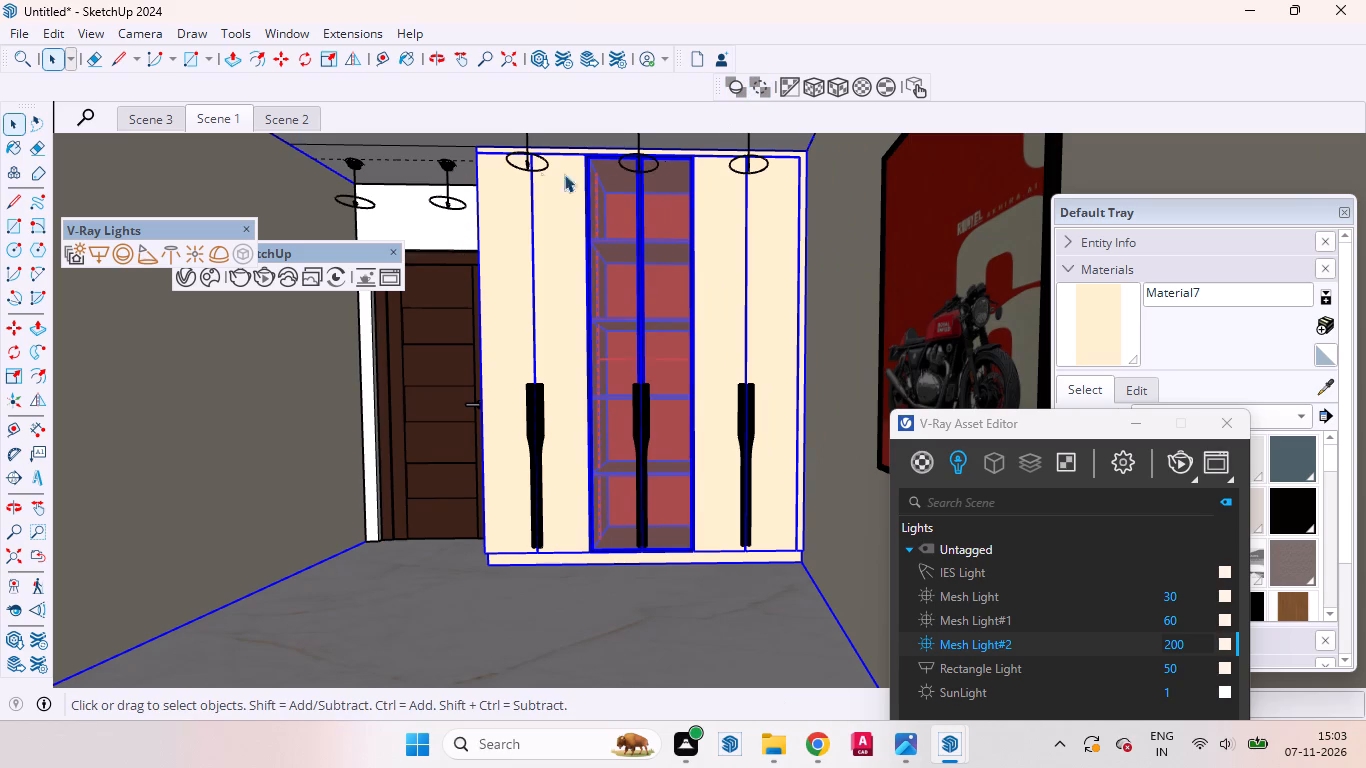
Copy the ceiling light between the door and the wardrobe to the middle of the ceiling before the white panelled wall in Scene 3.
scroll(449, 169, "up", 2)
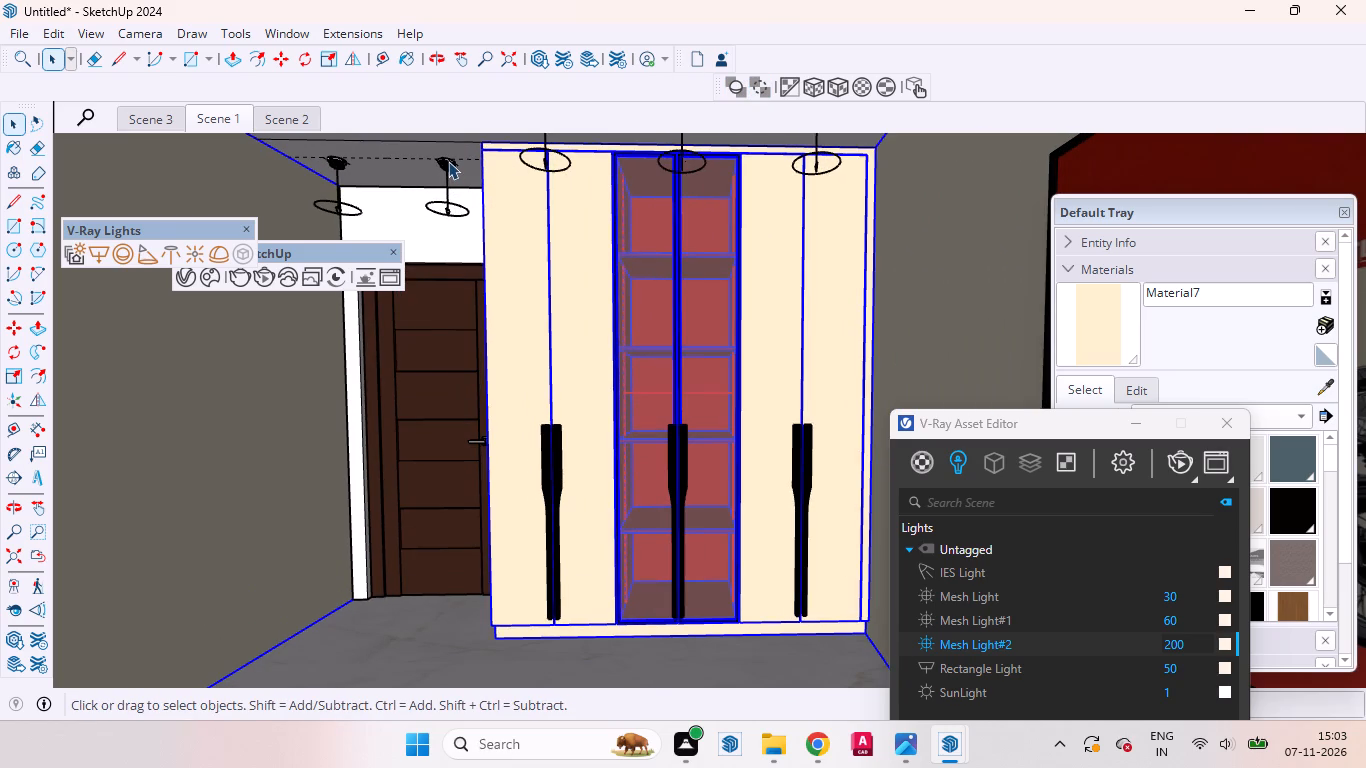
left_click(448, 161)
left_click(448, 164)
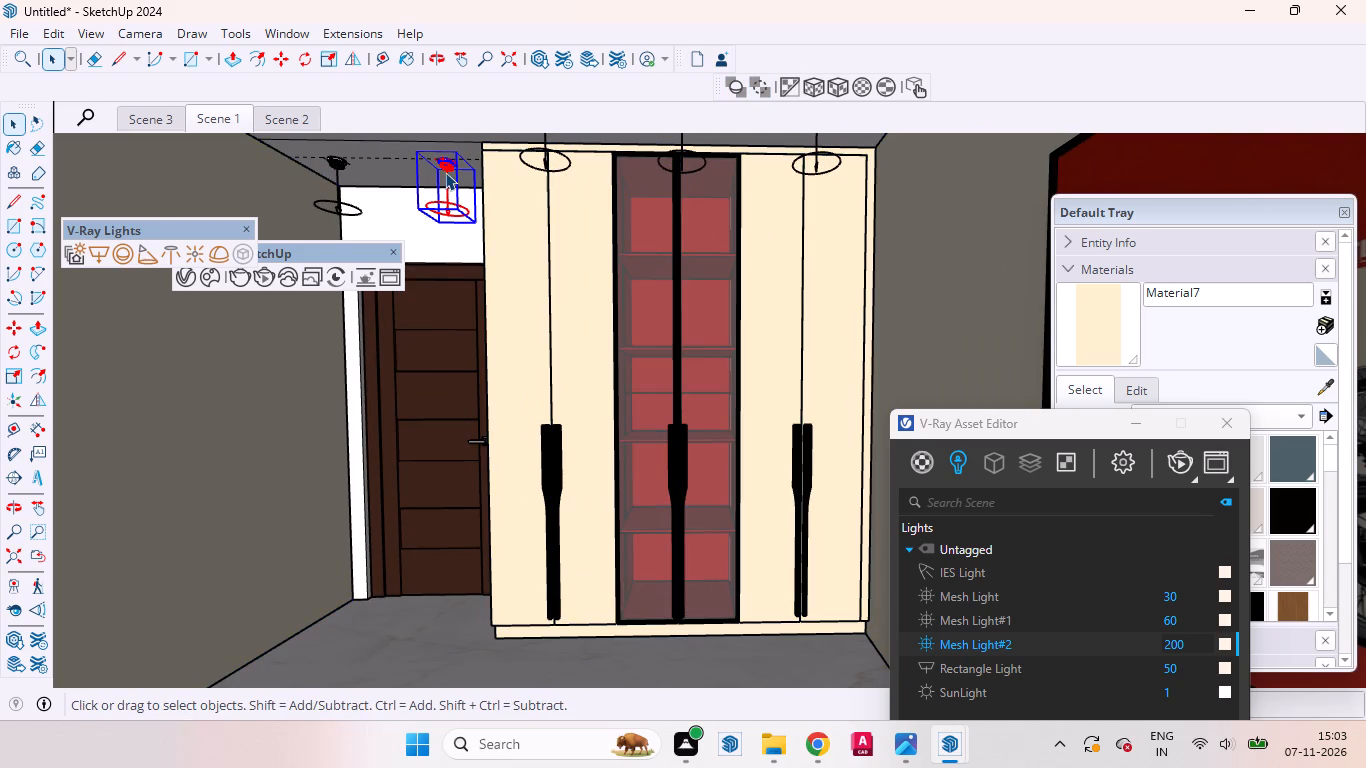
key("m")
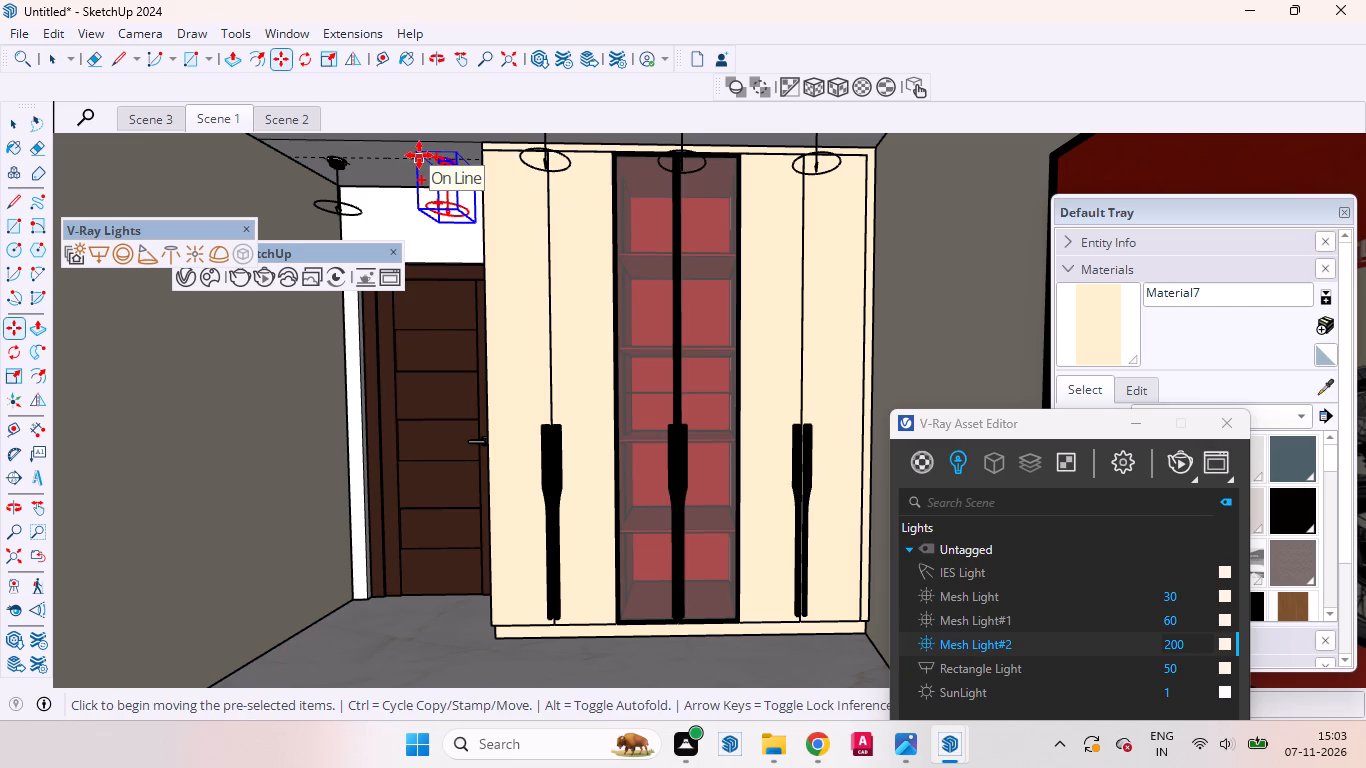
left_click(419, 155)
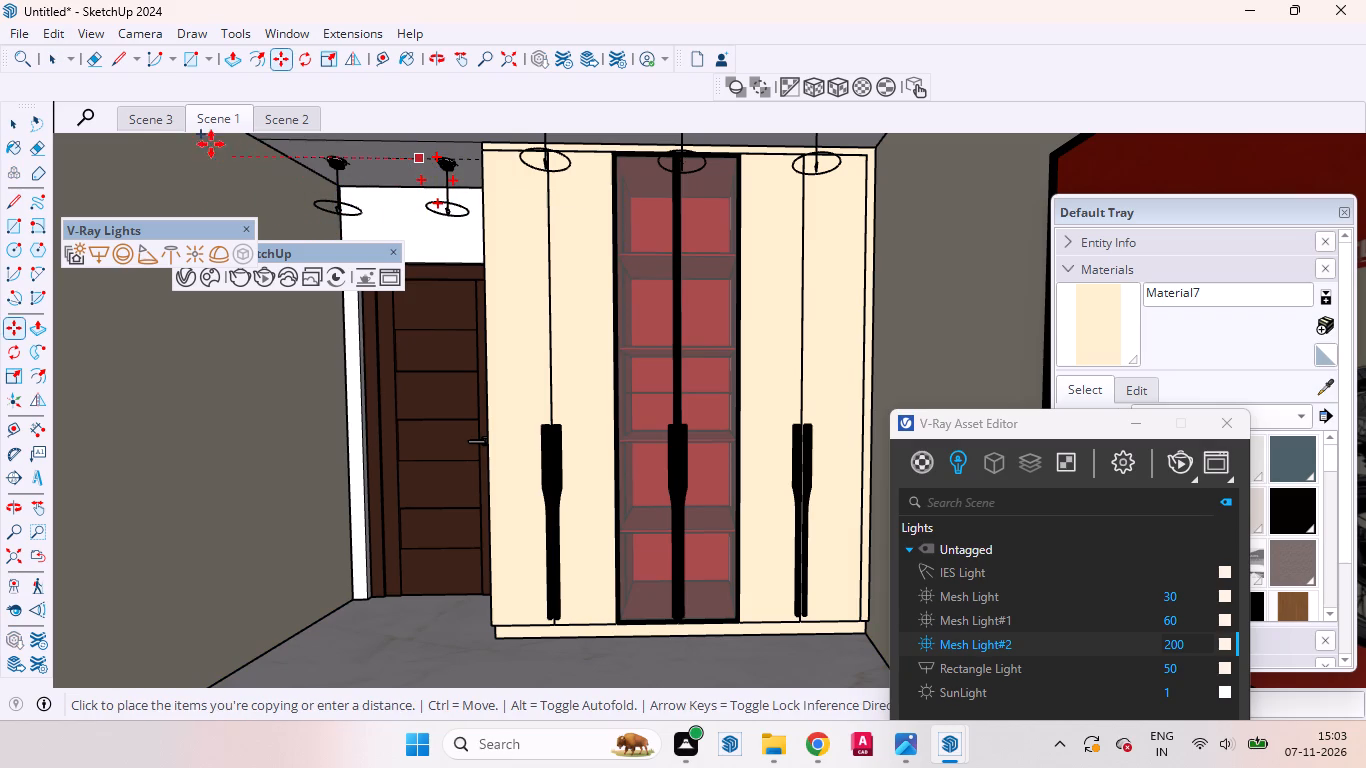
left_click(162, 118)
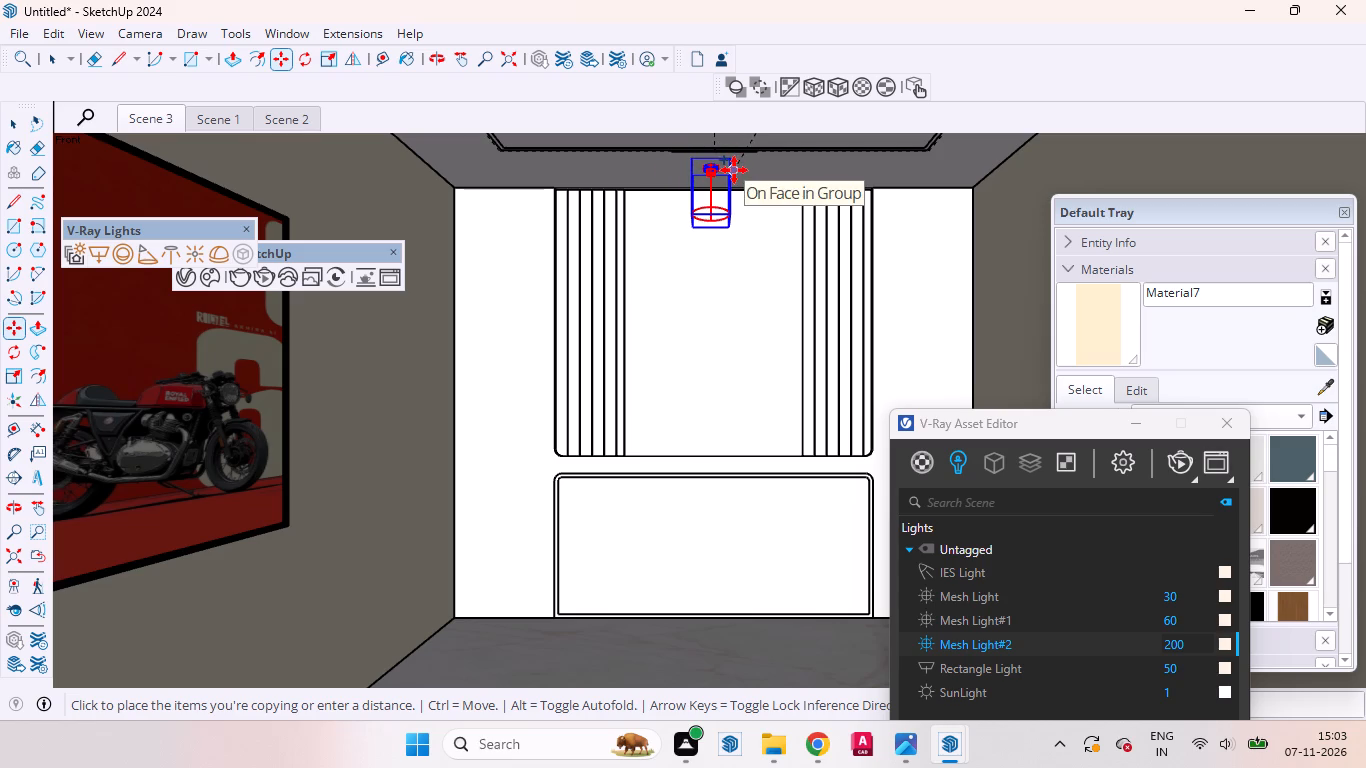
left_click(734, 170)
Copy the middle light along the red axis so one light sits at each end of the white panelled wall.
scroll(710, 157, "up", 2)
scroll(710, 157, "down", 1)
scroll(710, 157, "up", 1)
scroll(710, 157, "down", 1)
scroll(710, 155, "up", 5)
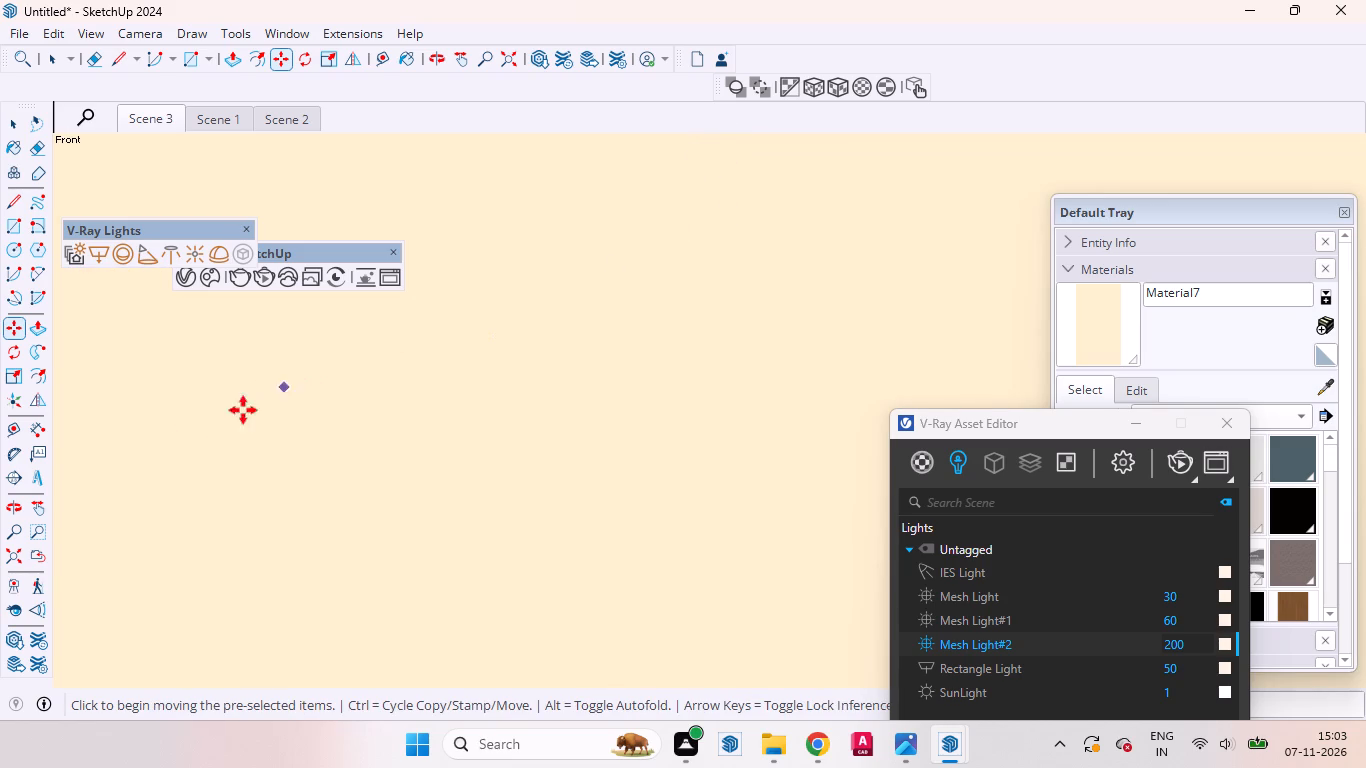
left_click(45, 556)
scroll(734, 137, "up", 3)
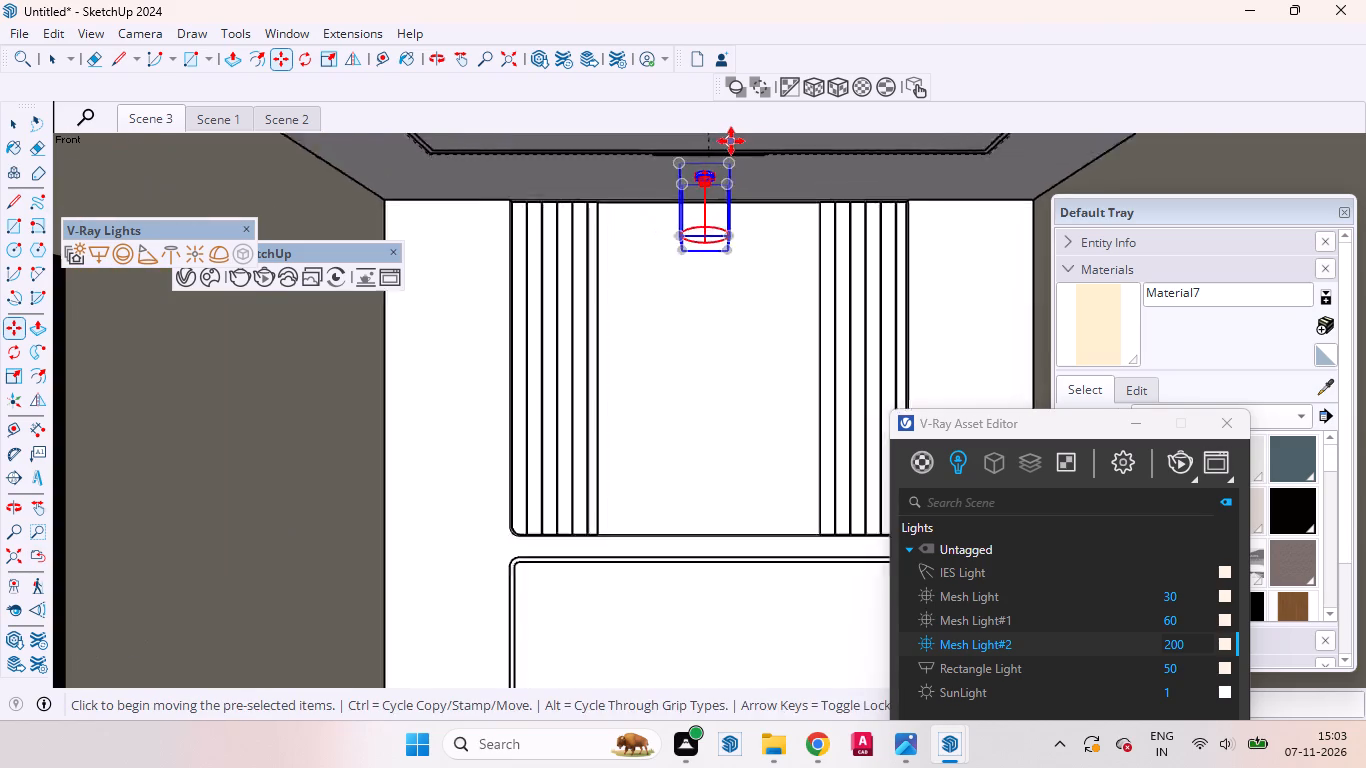
scroll(731, 141, "up", 9)
scroll(725, 177, "down", 14)
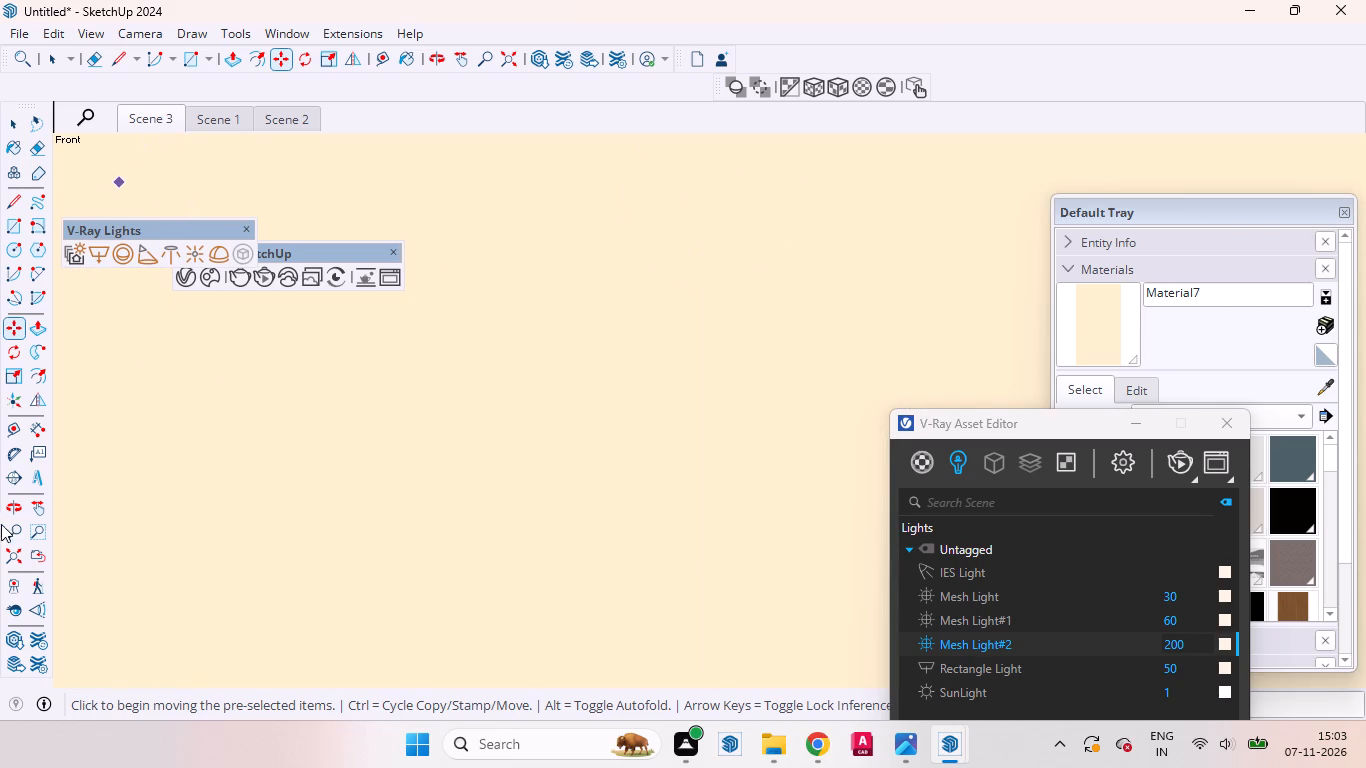
left_click(32, 547)
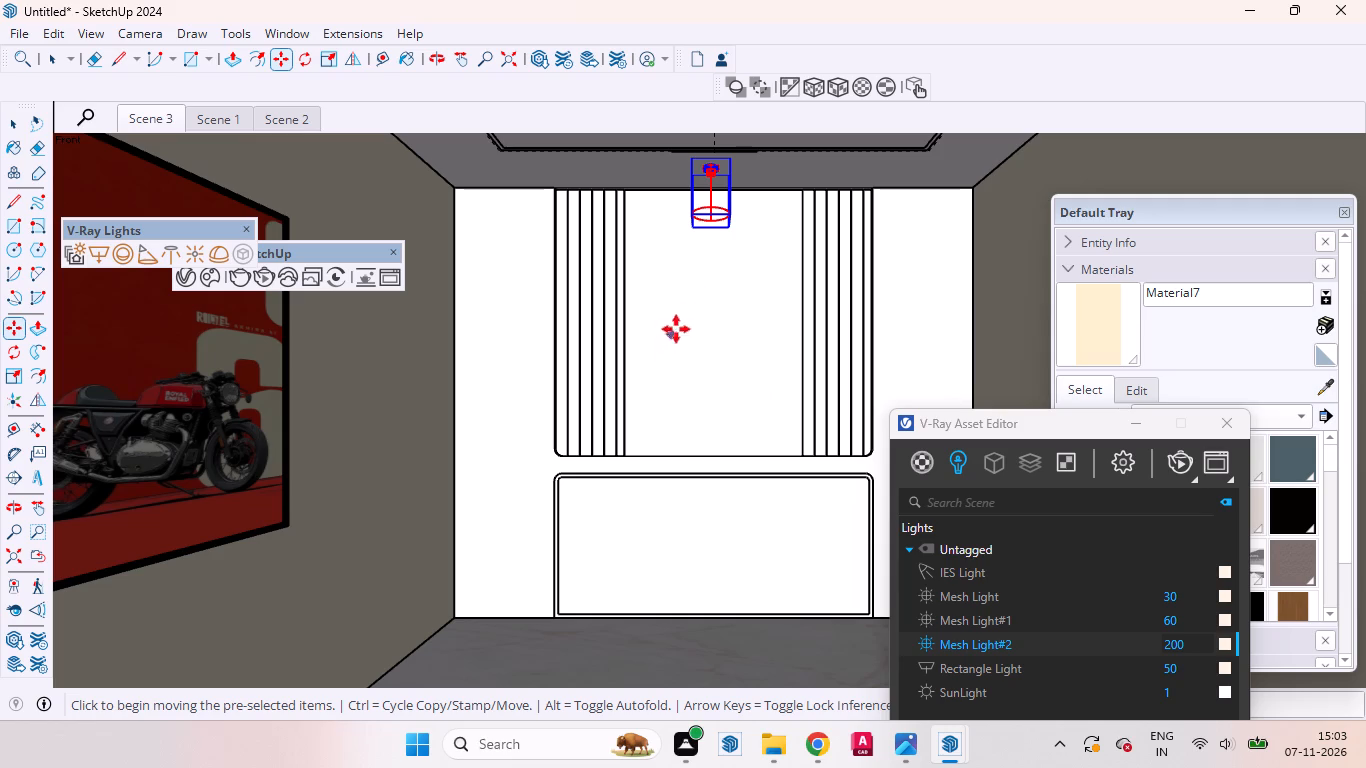
left_click(703, 302)
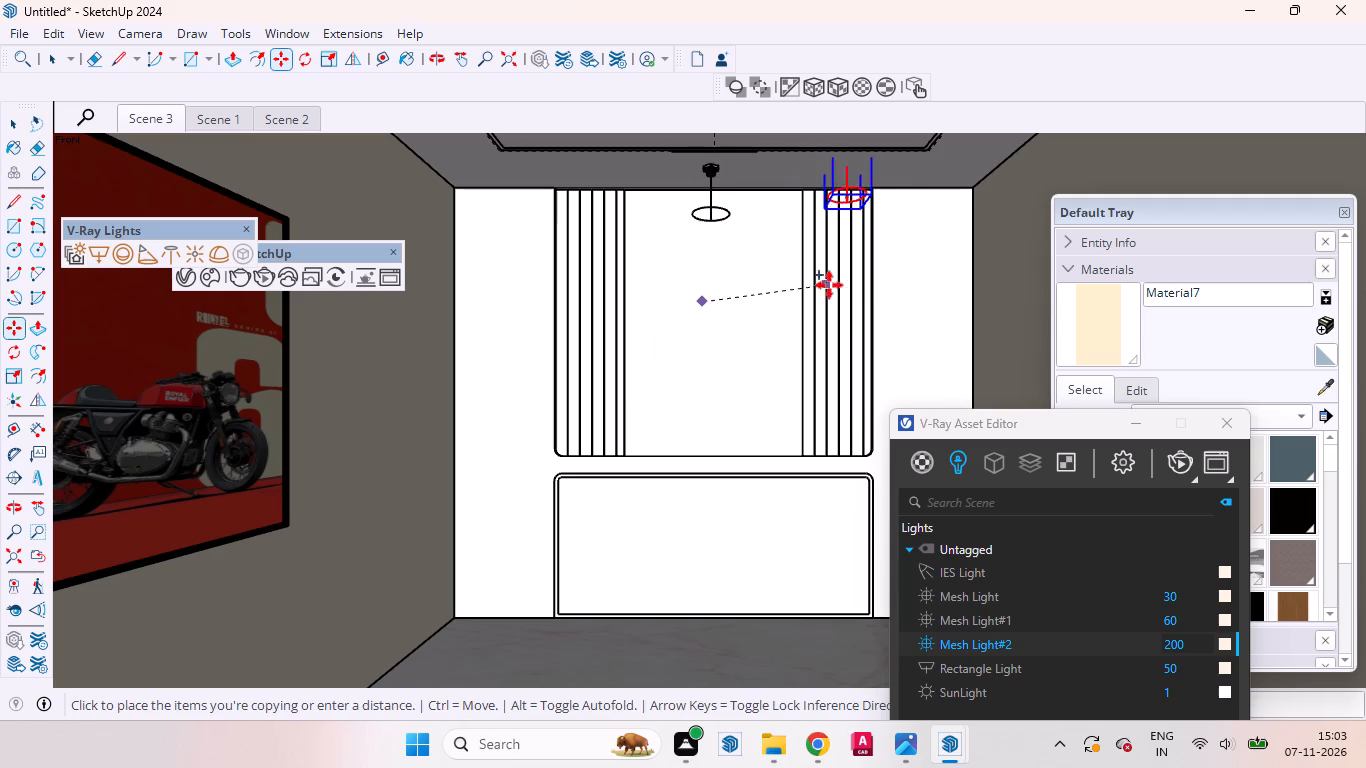
left_click(912, 307)
left_click(912, 307)
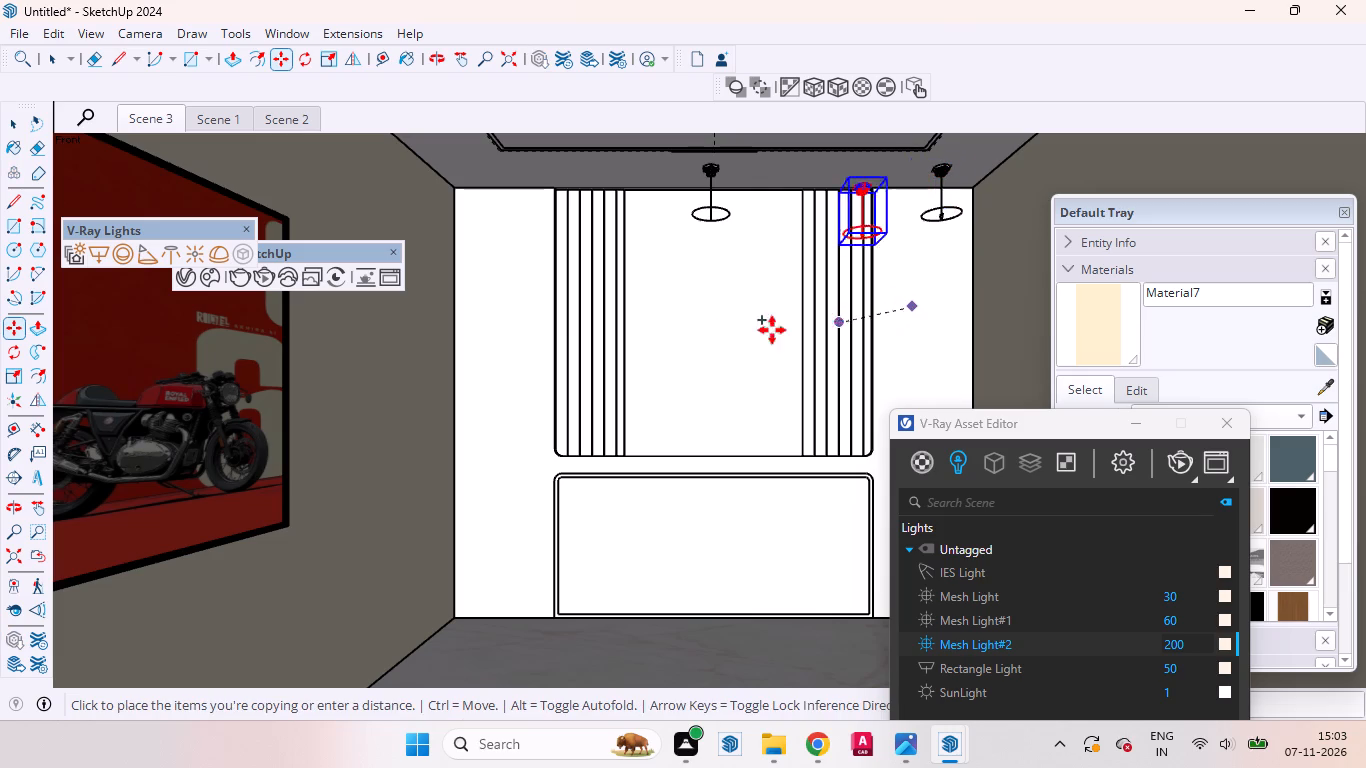
left_click(493, 304)
key("space")
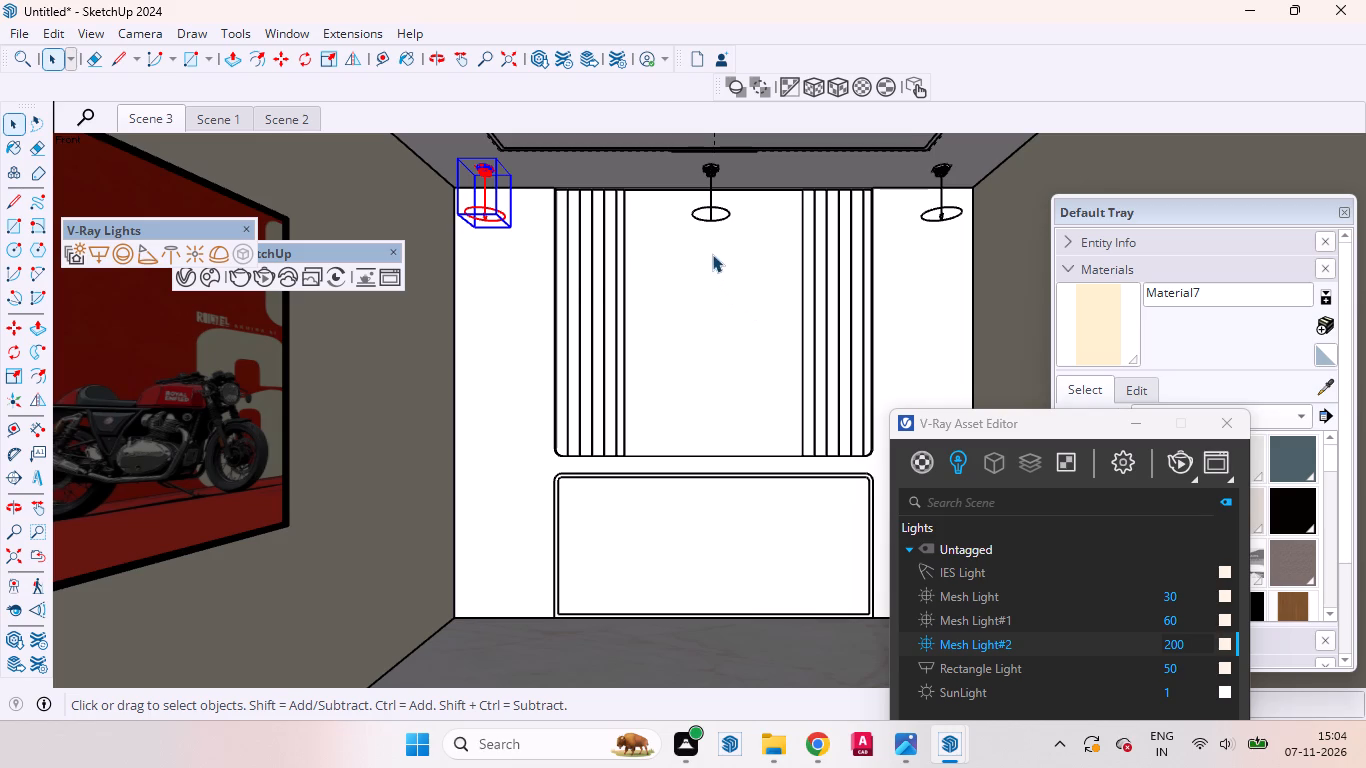
Examine the motorcycle poster wall and the ceiling above it for placing more lights.
middle_click_drag(570, 275, 362, 287)
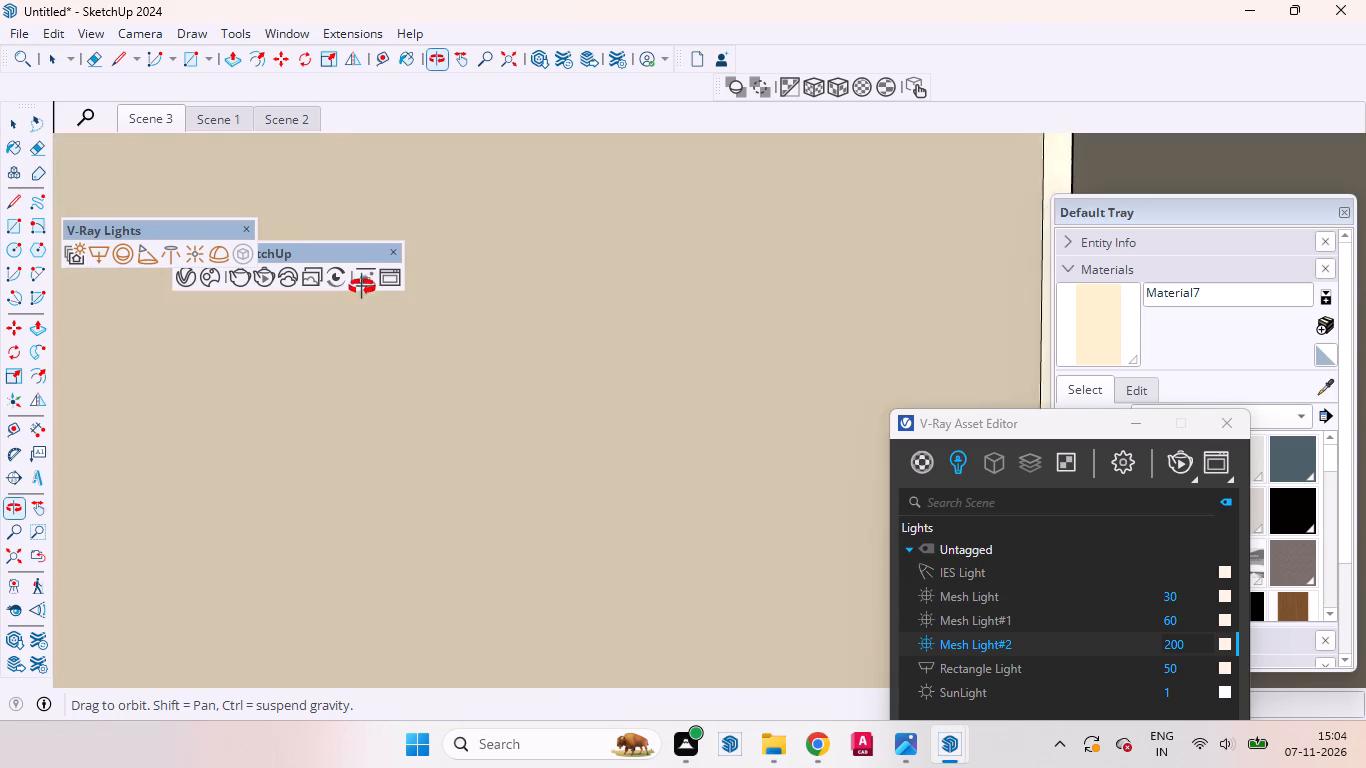
middle_click_drag(362, 287, 423, 301)
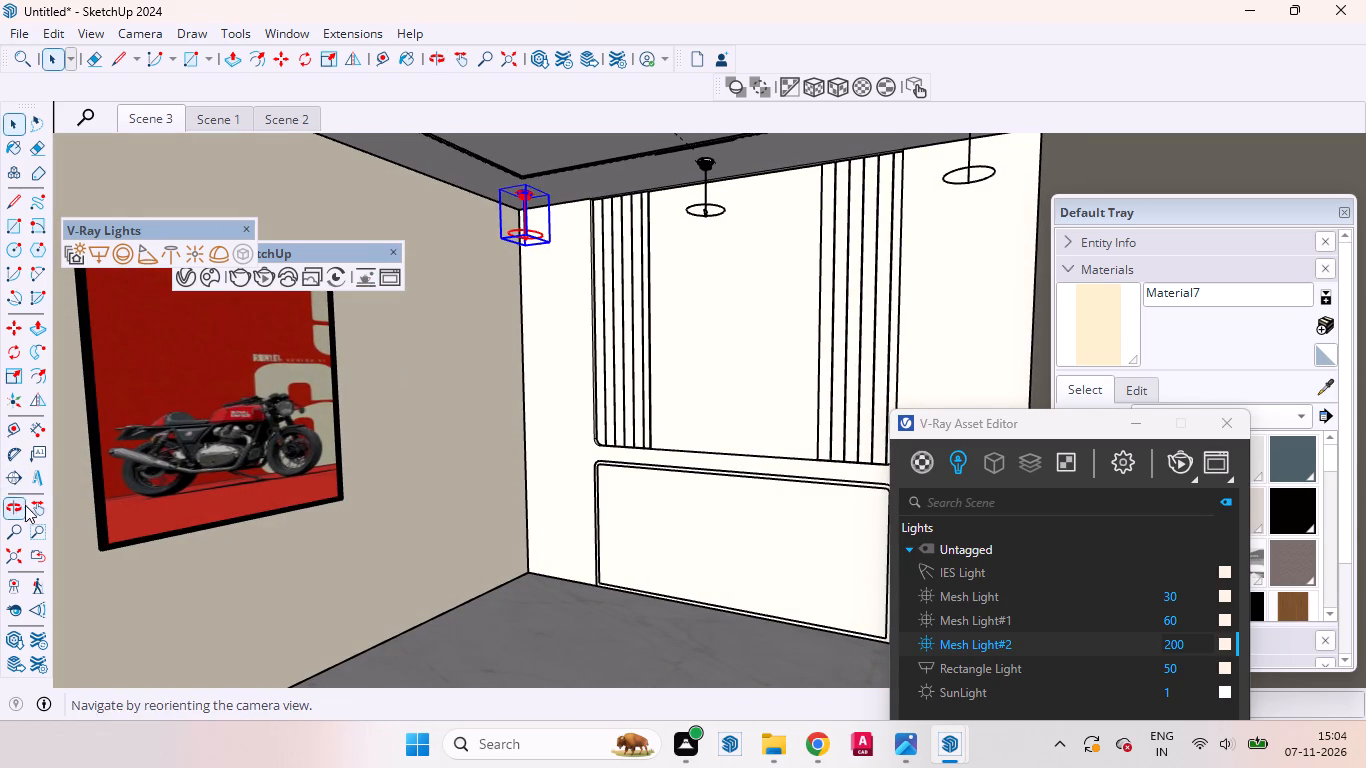
left_click(35, 506)
left_click_drag(349, 371, 544, 432)
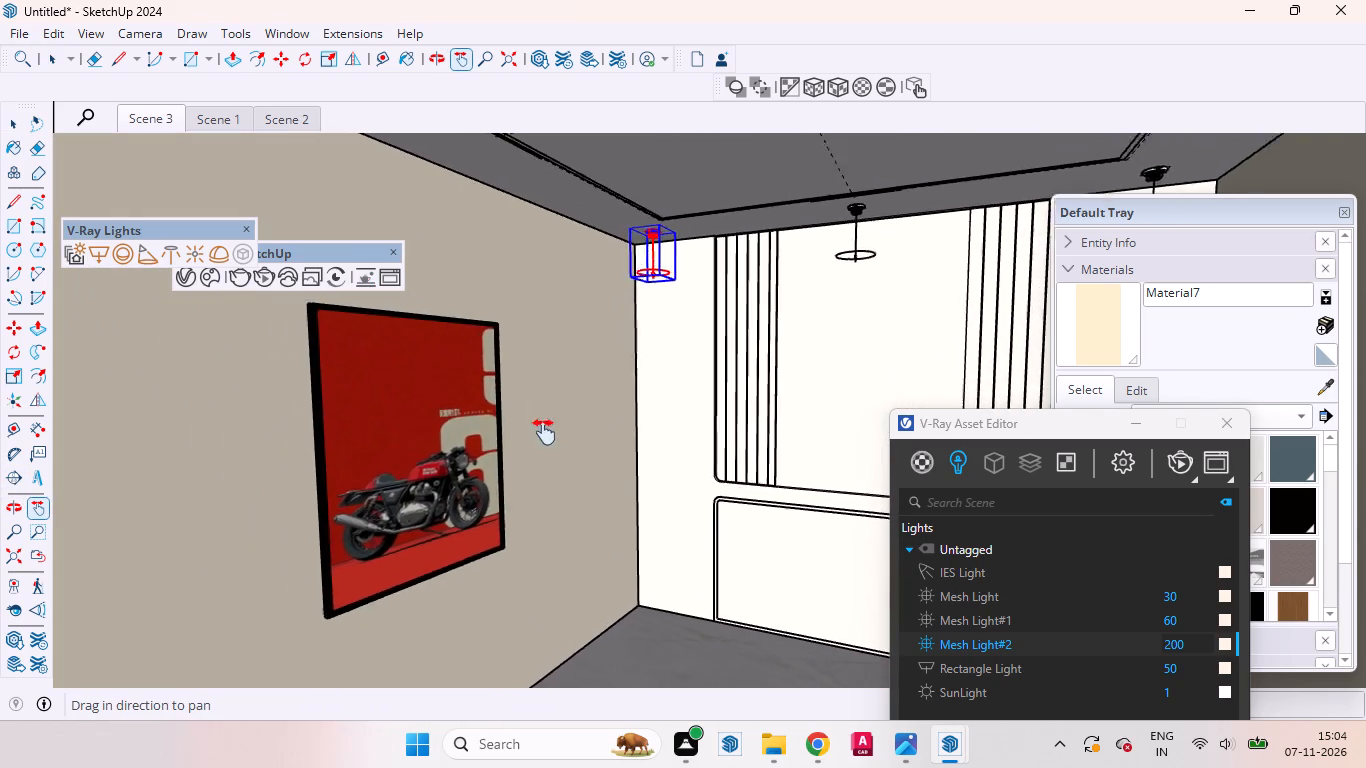
left_click_drag(544, 432, 542, 434)
middle_click_drag(572, 376, 484, 365)
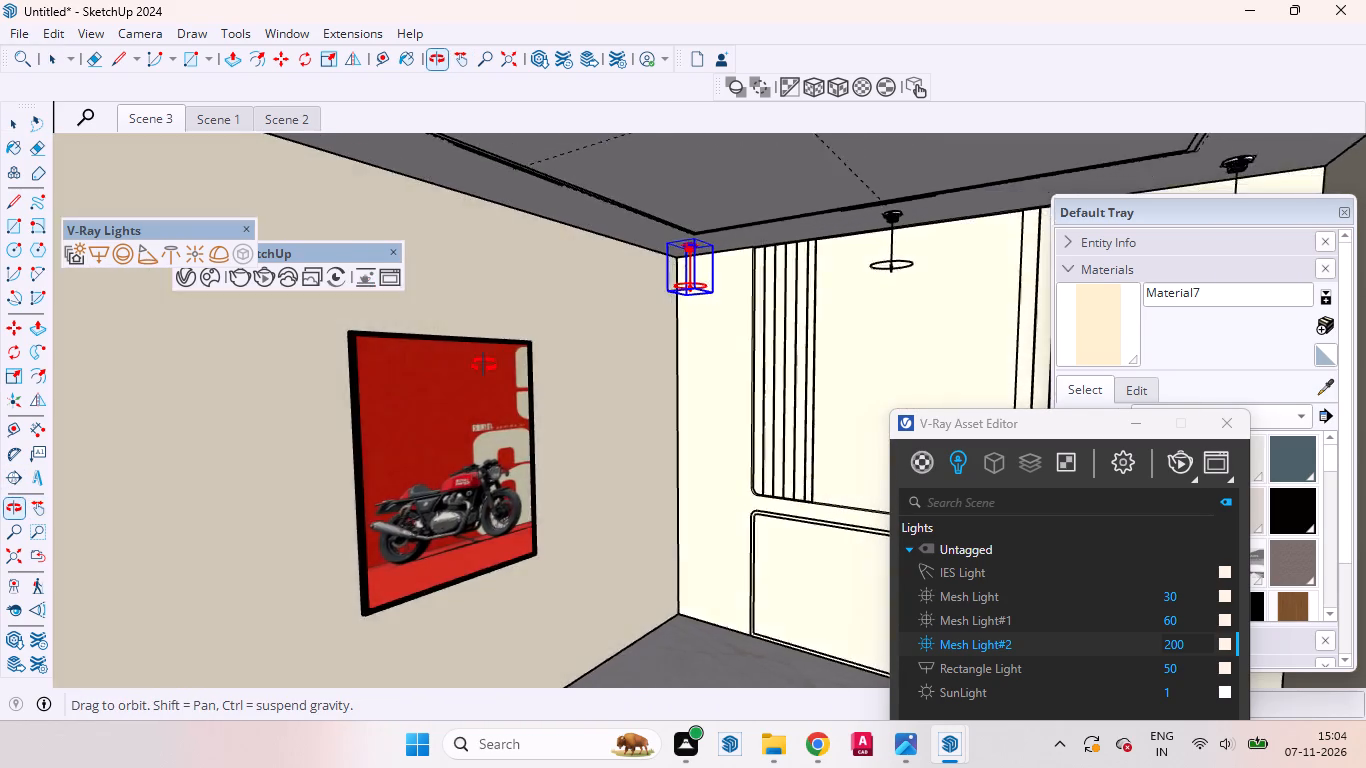
middle_click_drag(484, 365, 359, 360)
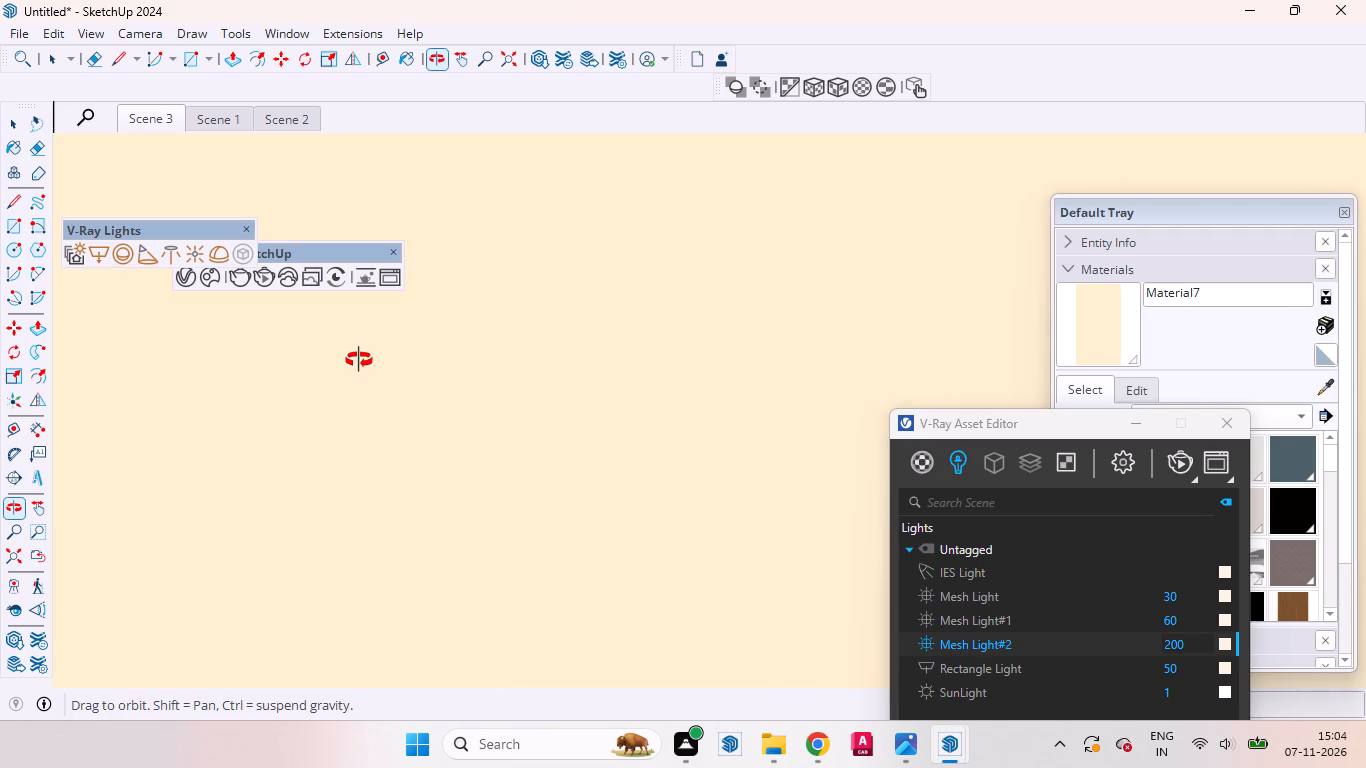
middle_click_drag(359, 360, 396, 368)
left_click_drag(370, 353, 554, 394)
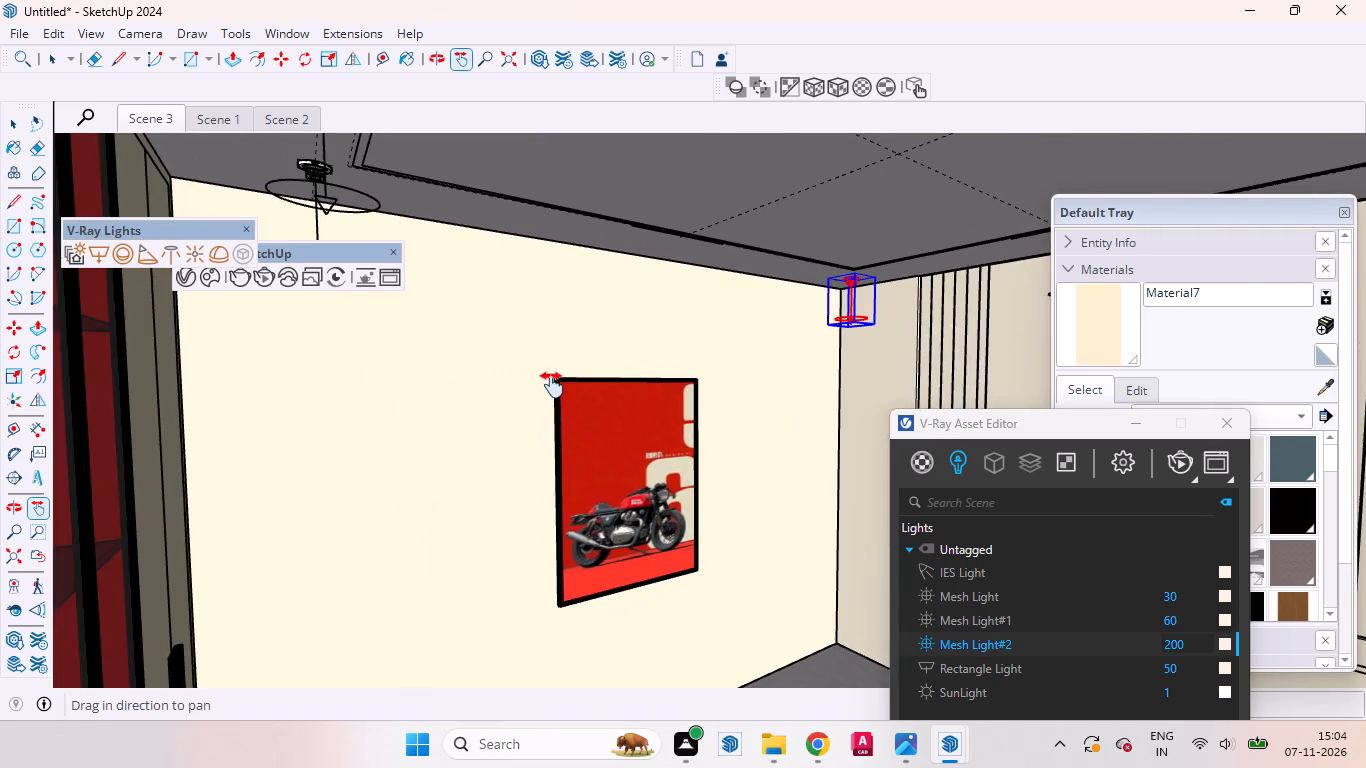
middle_click_drag(547, 382, 483, 361)
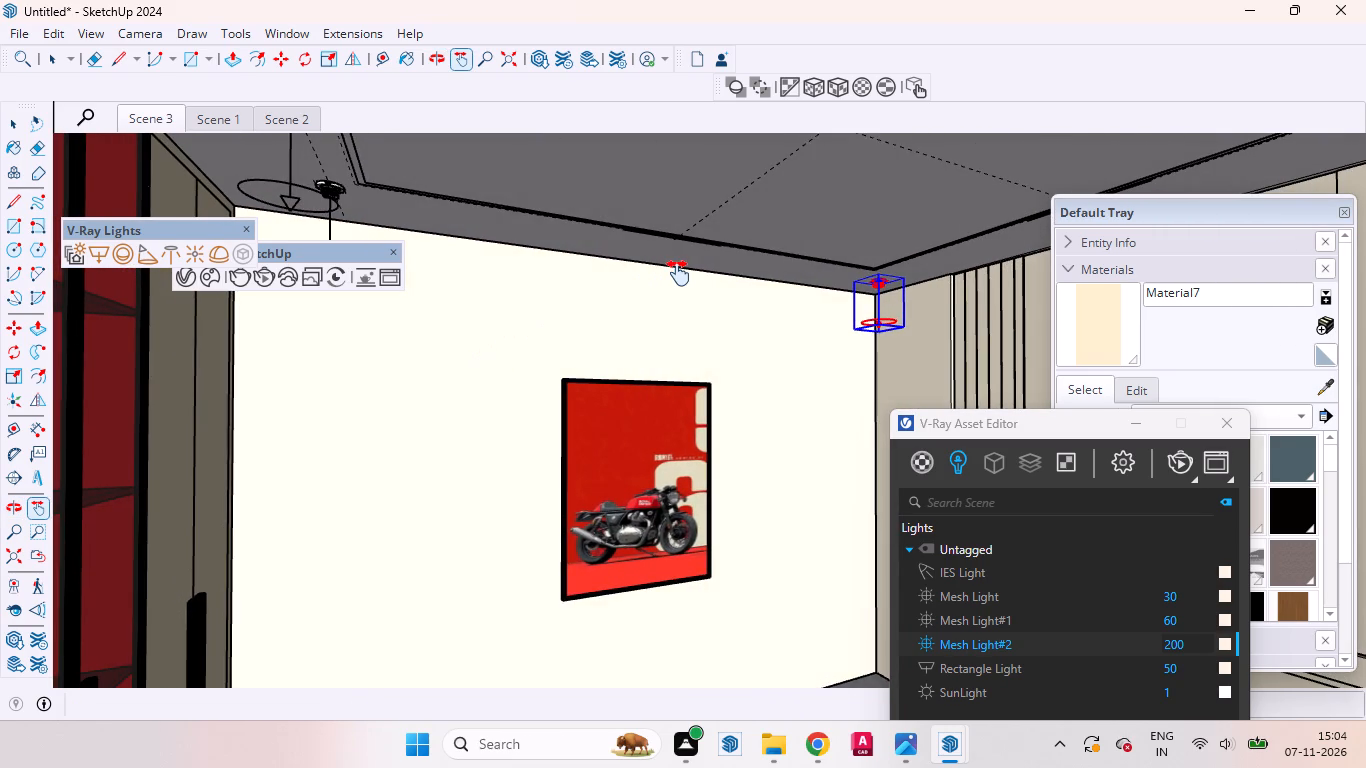
key("space")
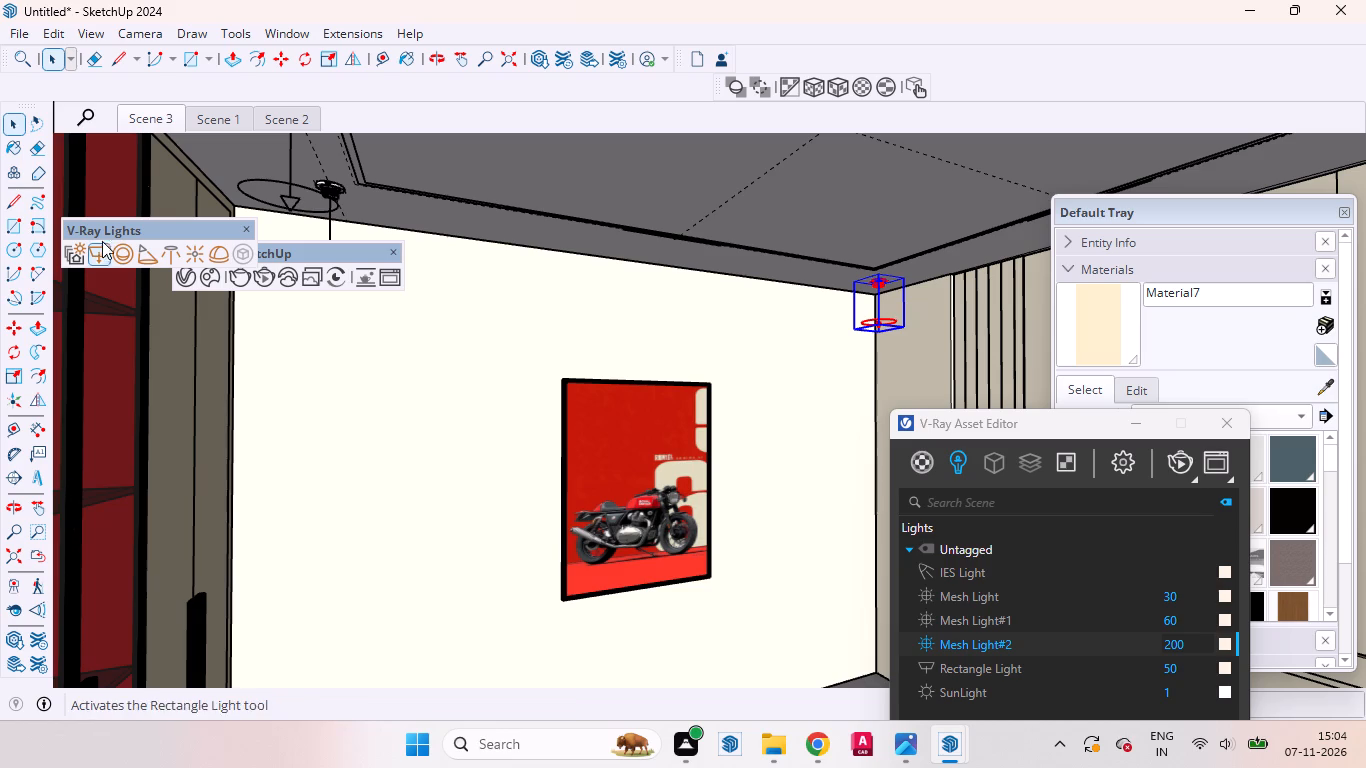
middle_click_drag(346, 364, 490, 361)
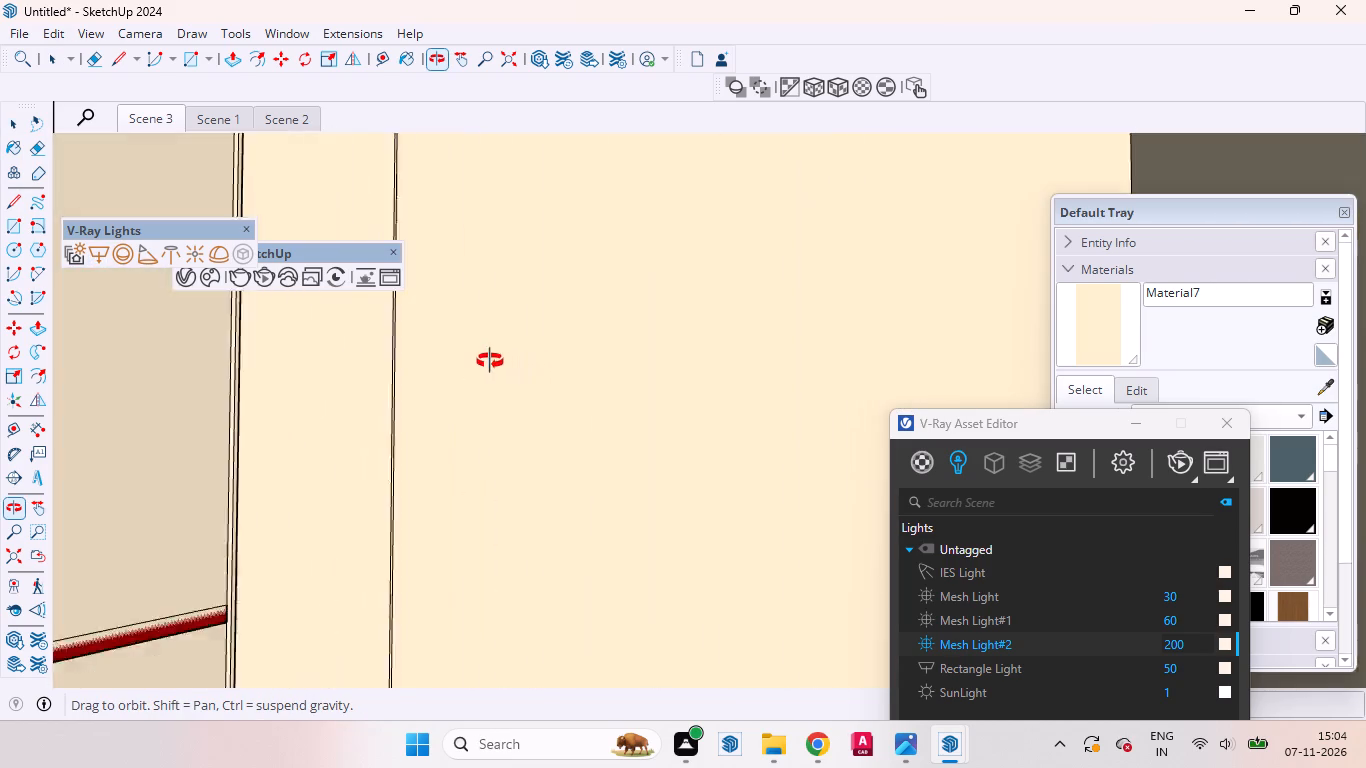
middle_click_drag(490, 361, 389, 374)
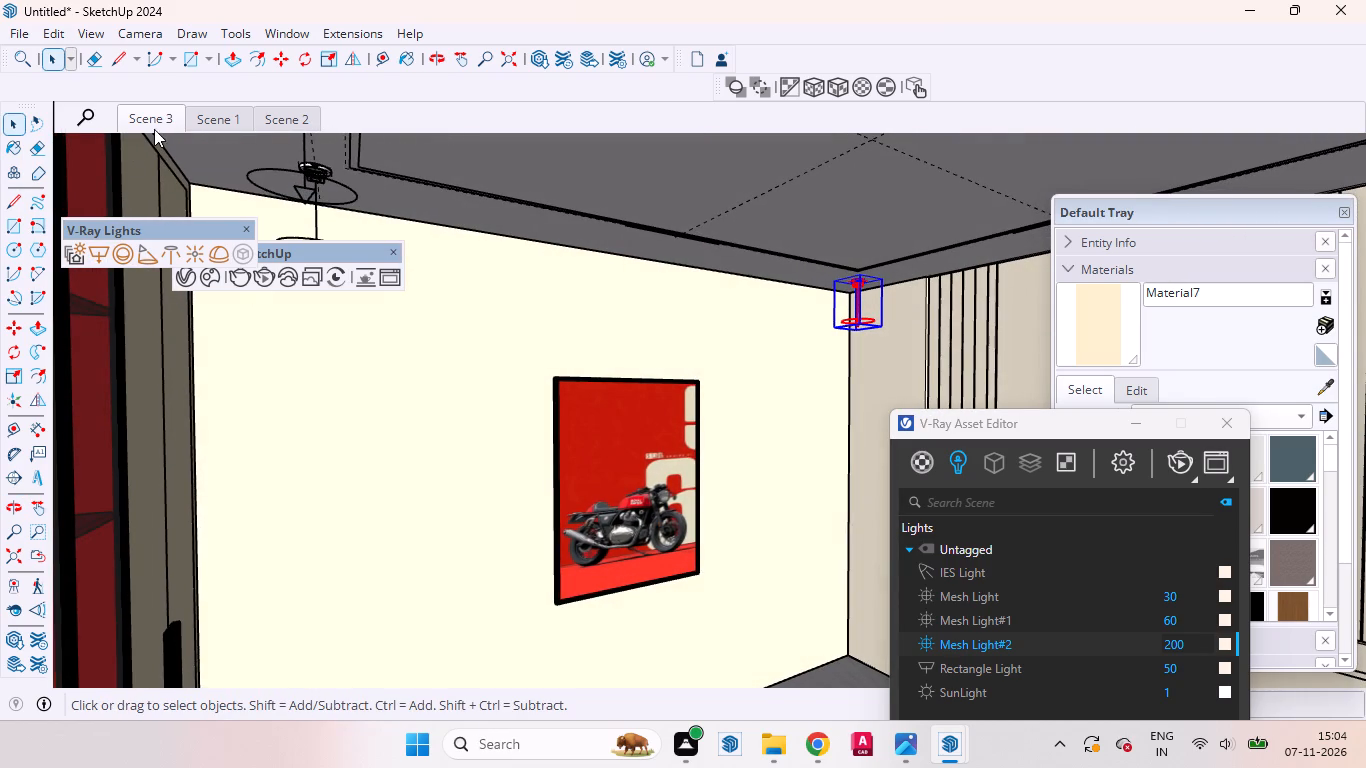
Copy both end lights of the white panelled wall along the green axis, about 3' 1" towards the wardrobe.
left_click(152, 119)
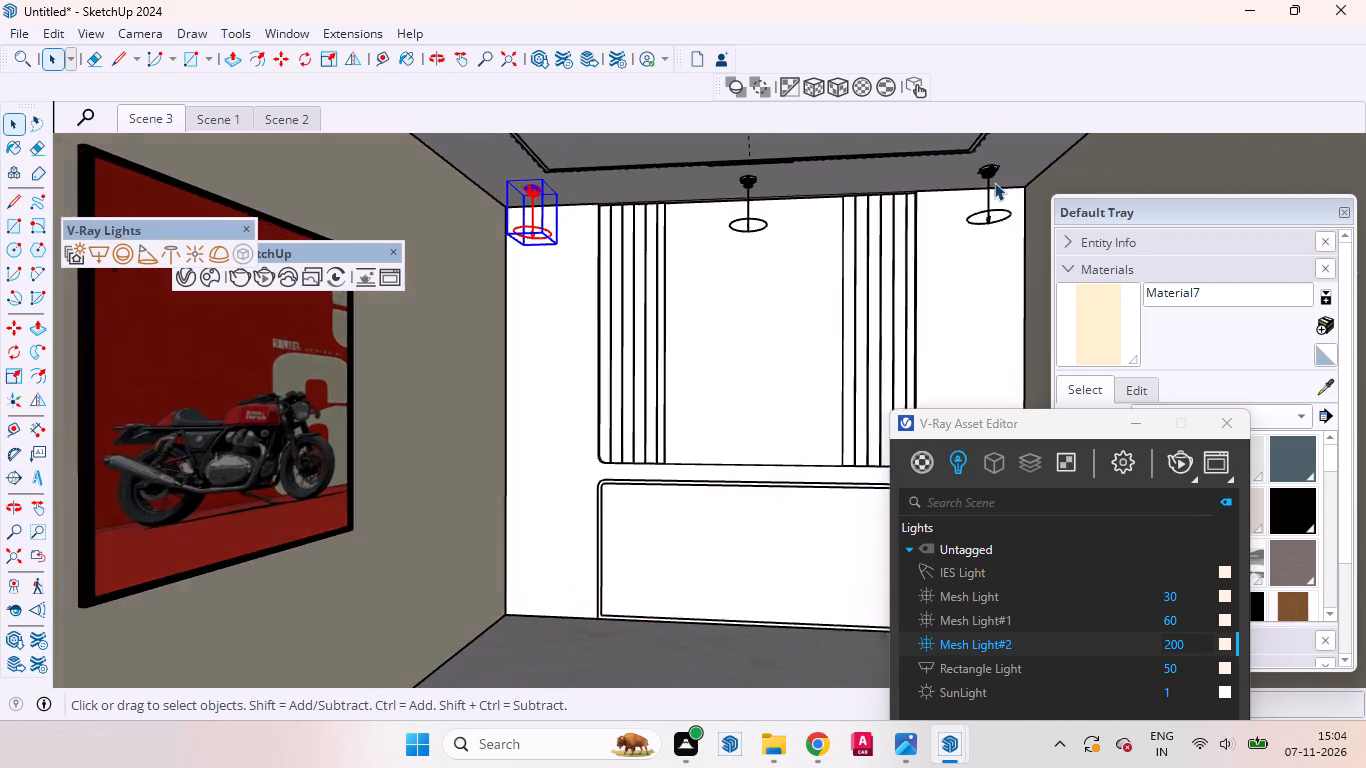
left_click(944, 168, "ctrl")
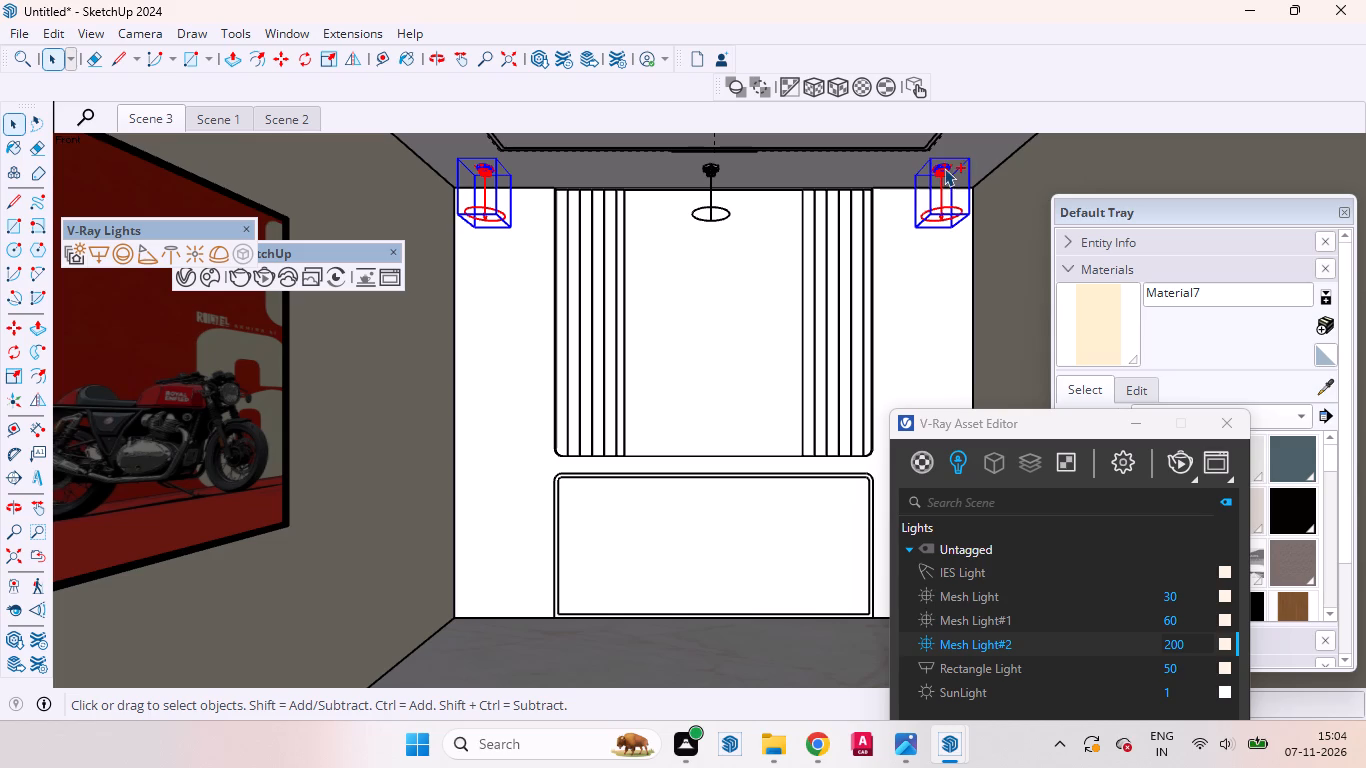
left_click(37, 550)
key("m")
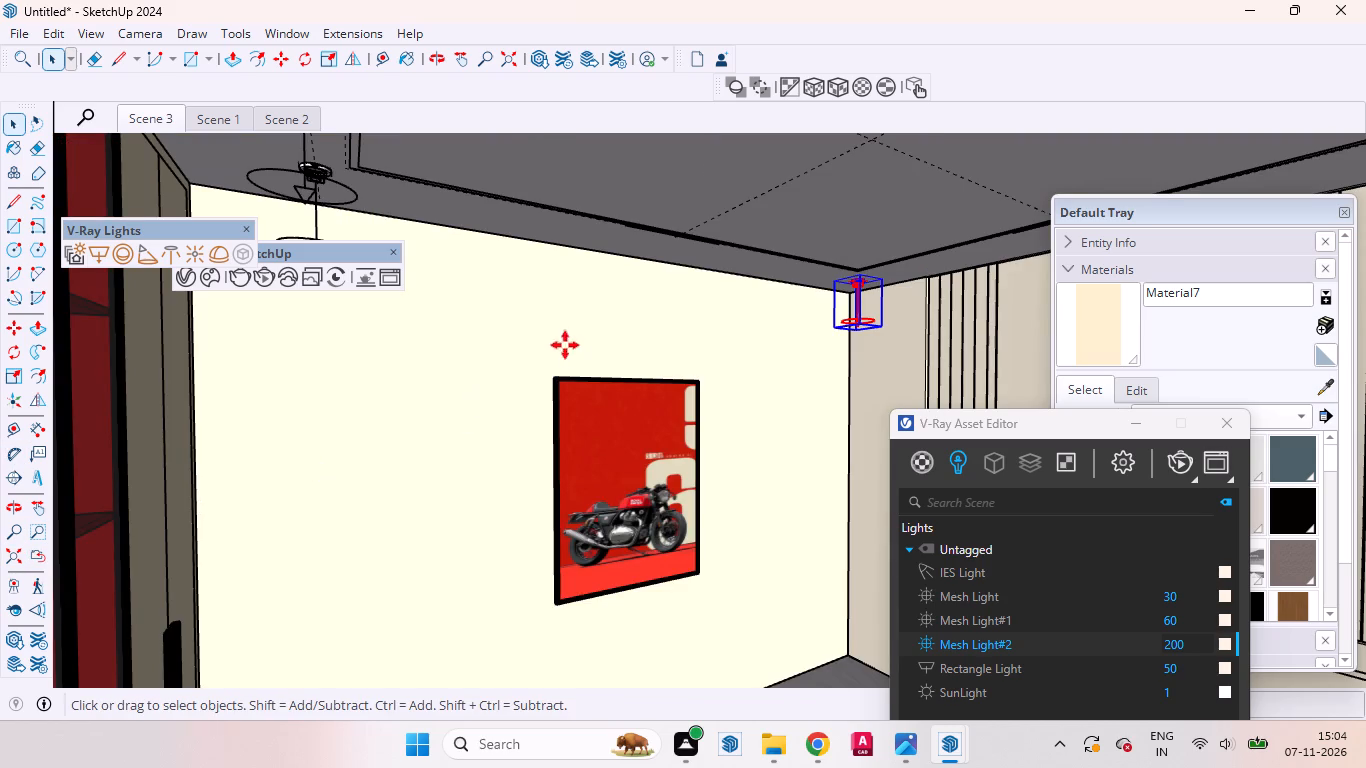
left_click(732, 346)
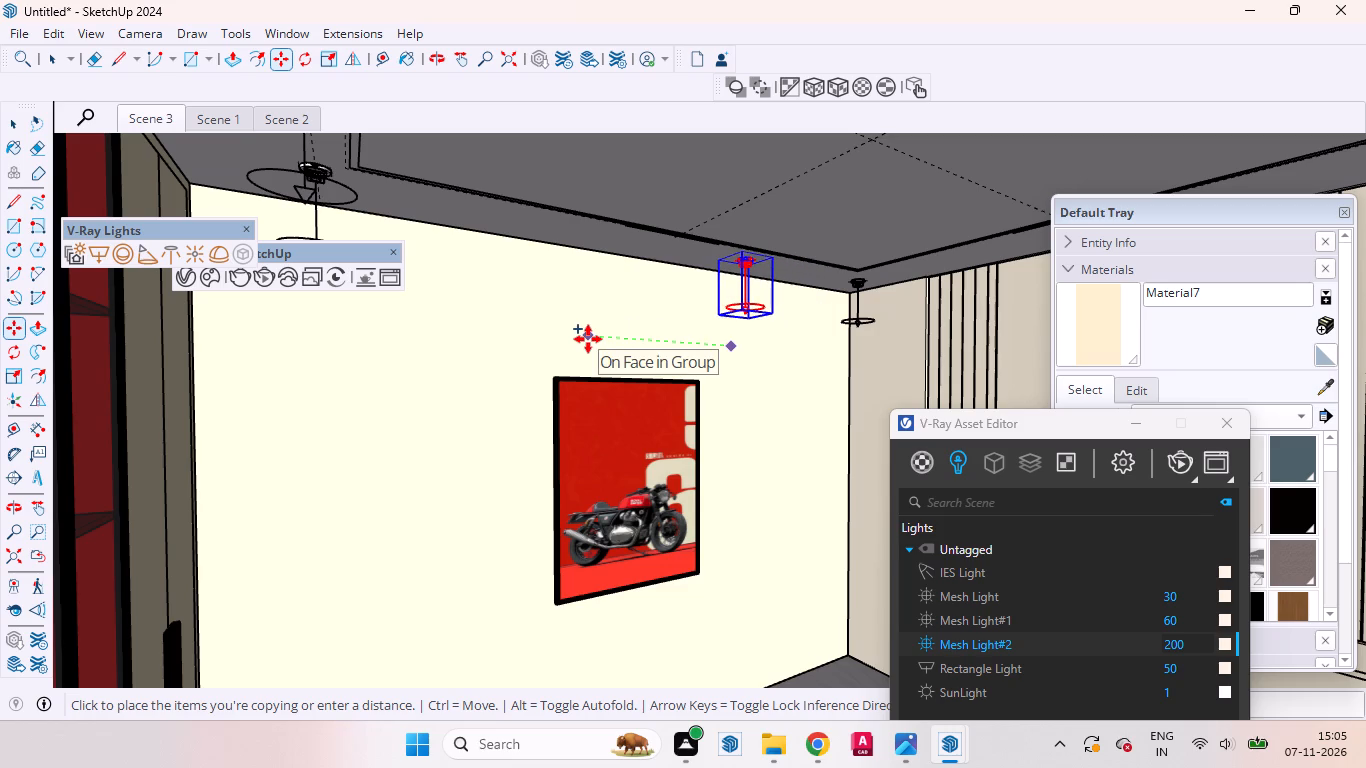
left_click_drag(1001, 424, 841, 424)
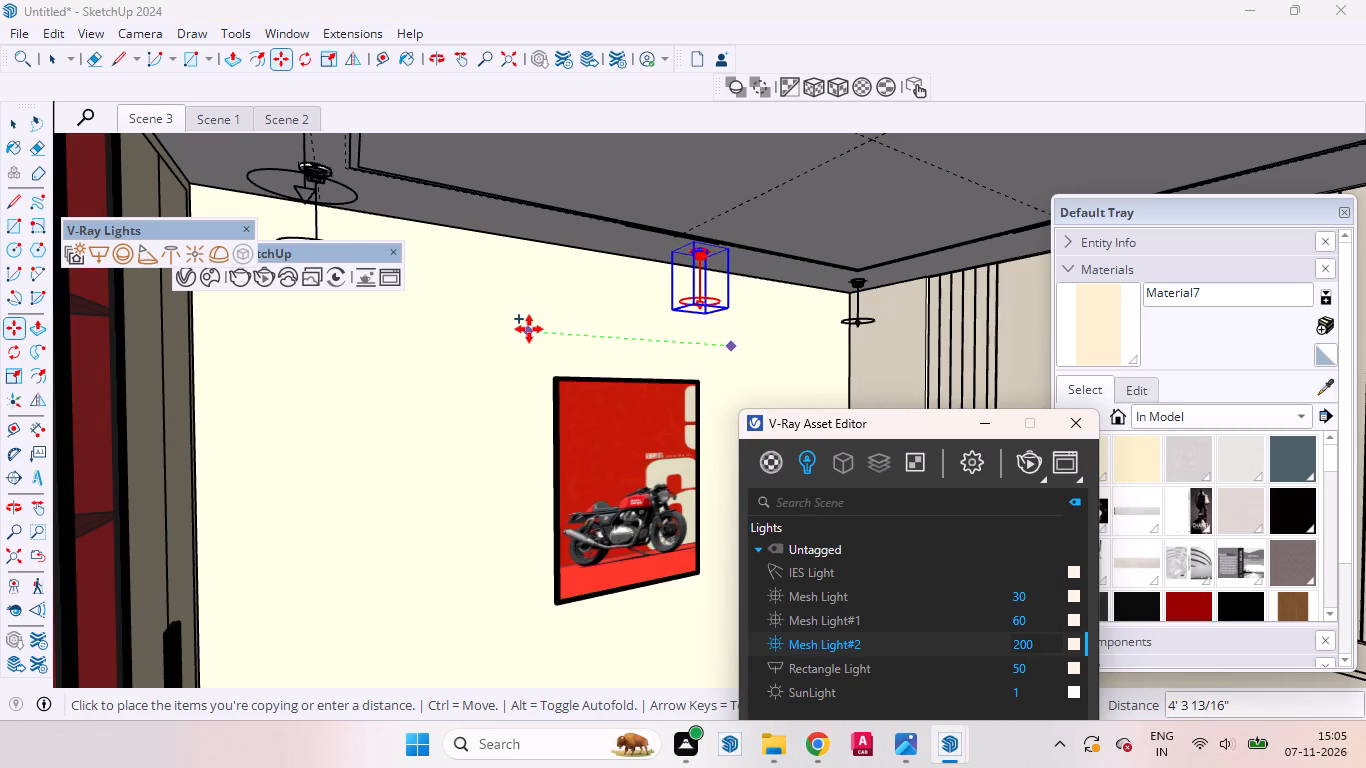
type("3'")
key("Return")
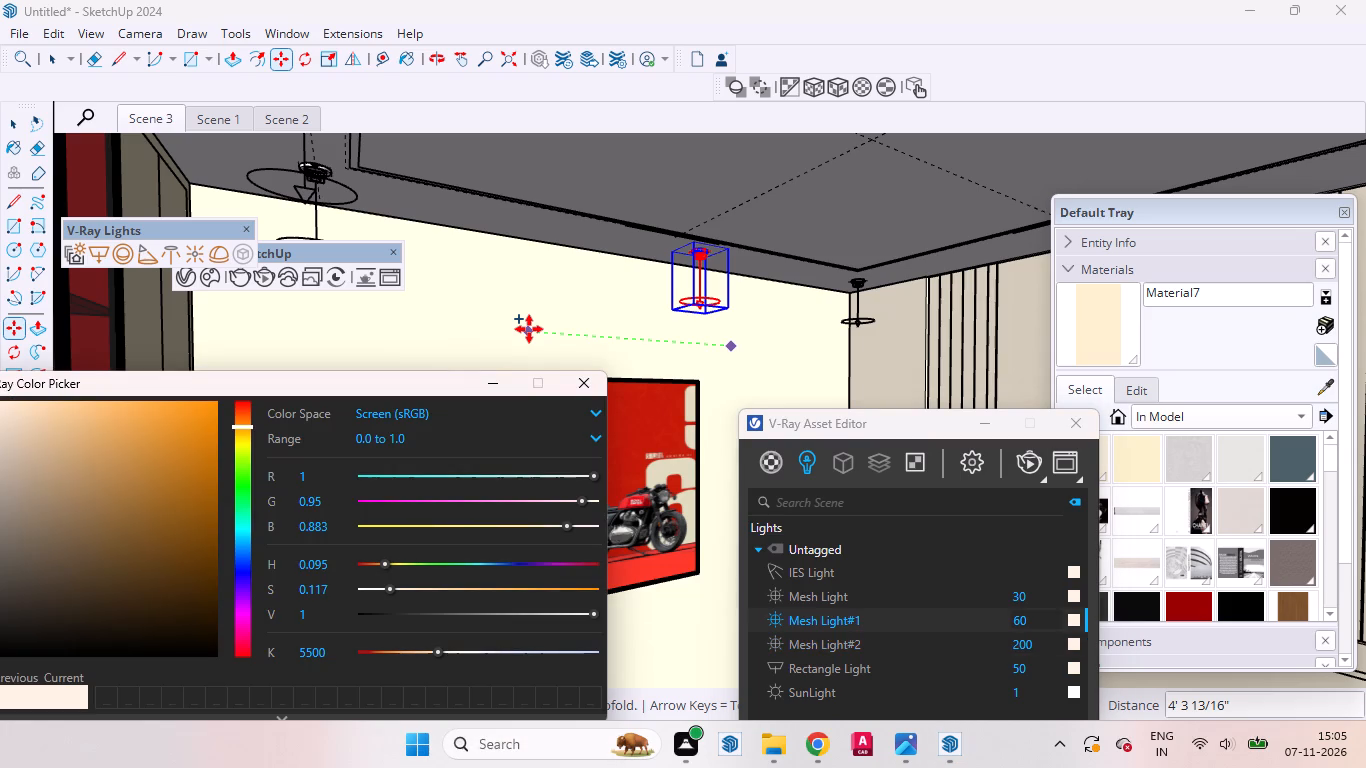
key("3")
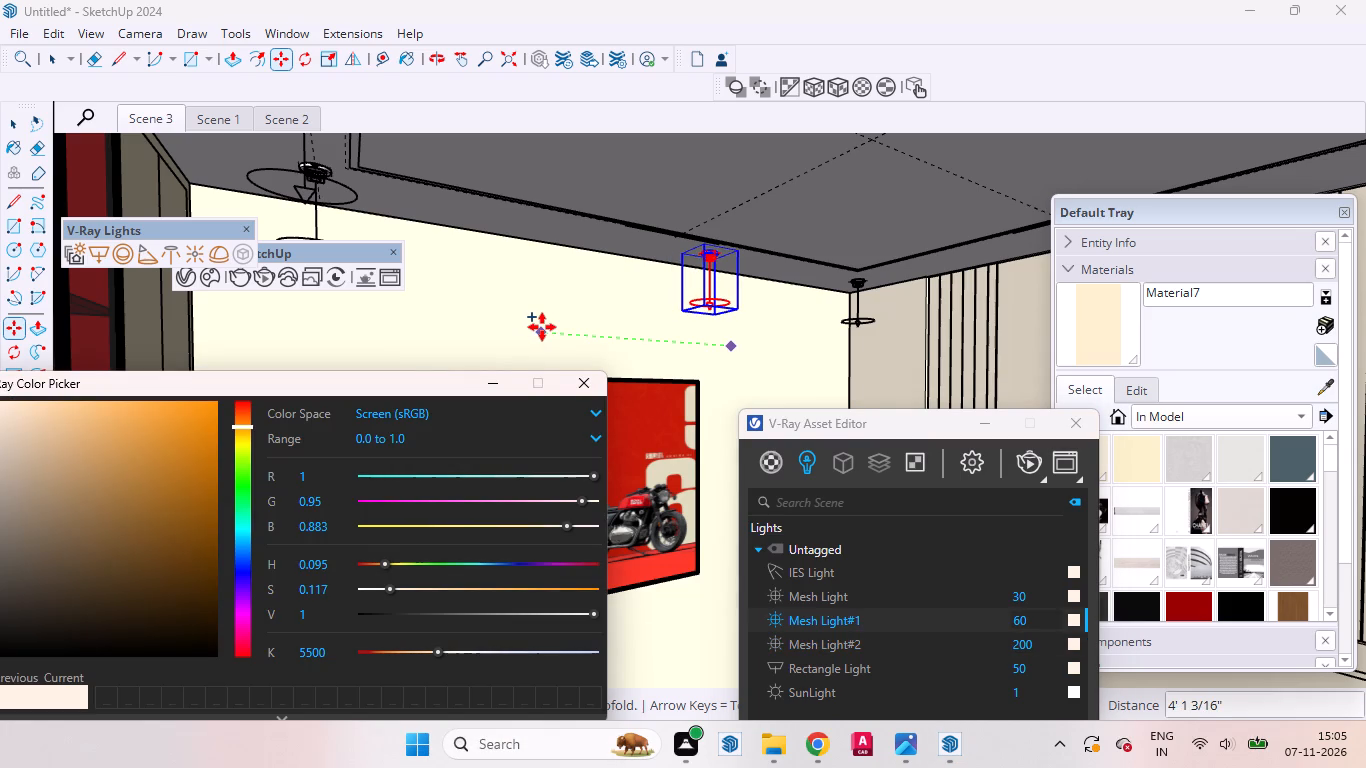
key("3")
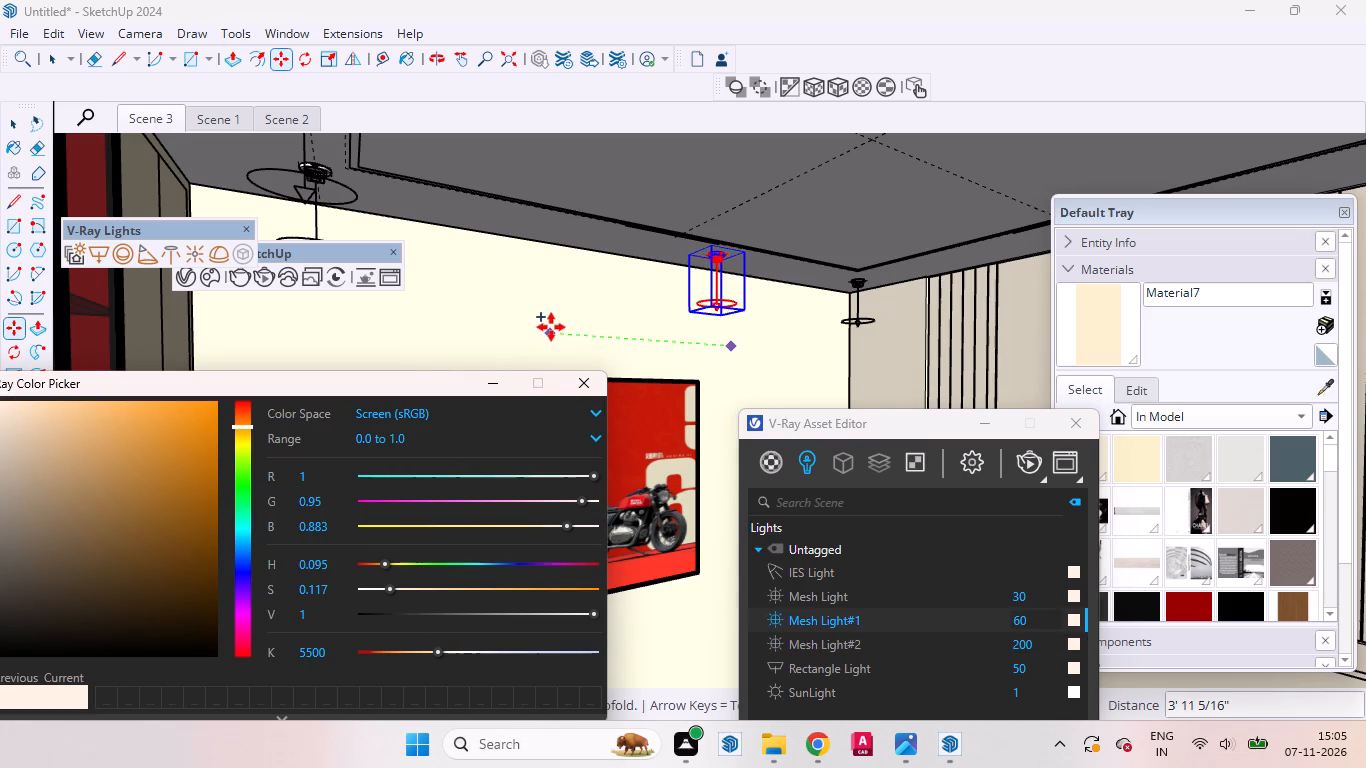
key("3")
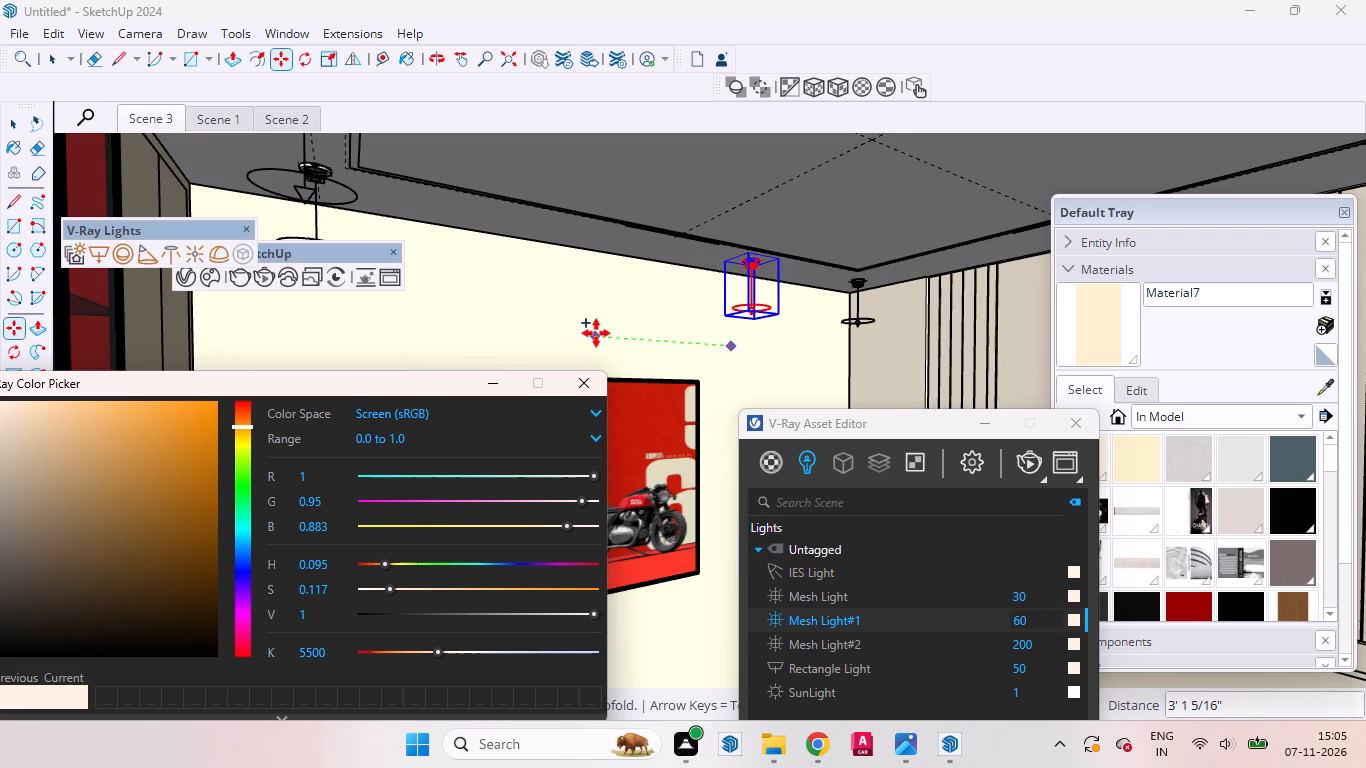
left_click(596, 333)
Multiply the light copy into an array of four copies with equal spacing along the motorcycle poster wall.
key("shift+asterisk")
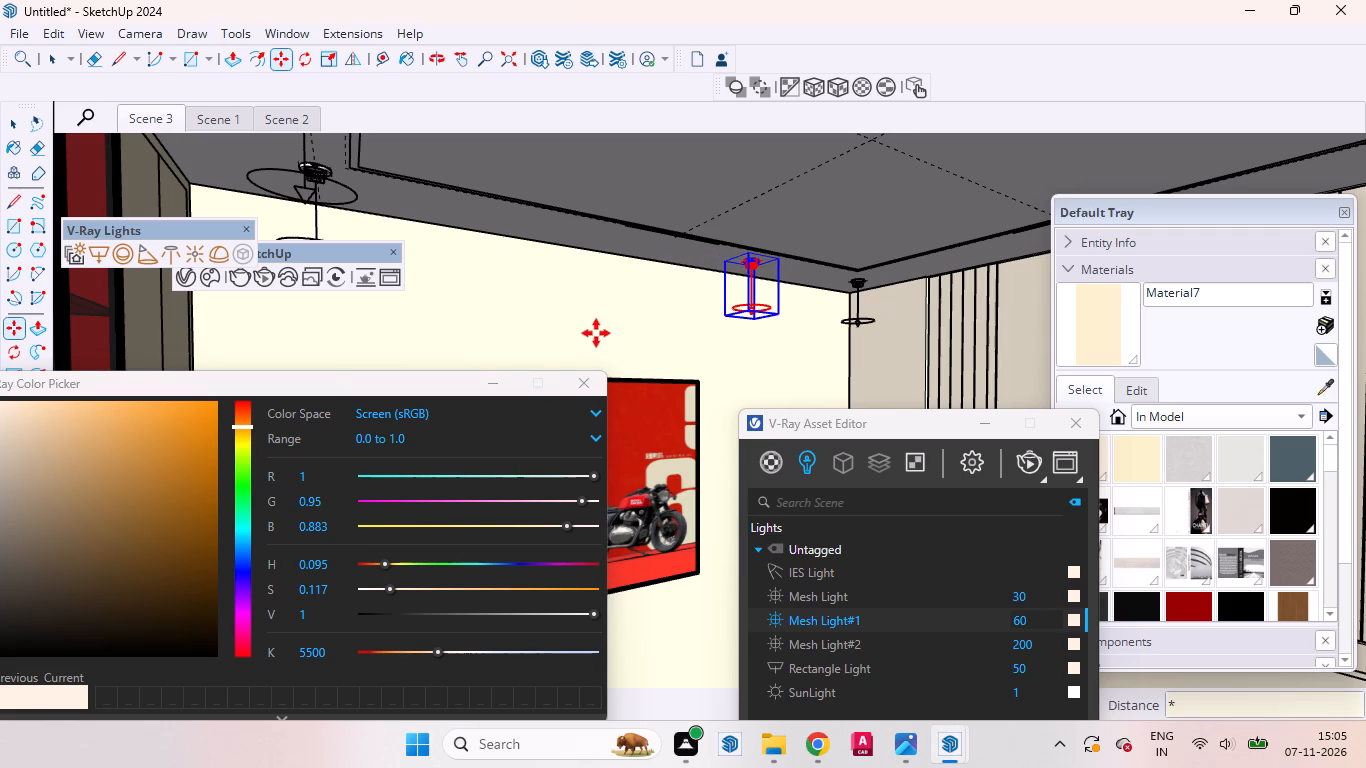
key("4")
key("Return")
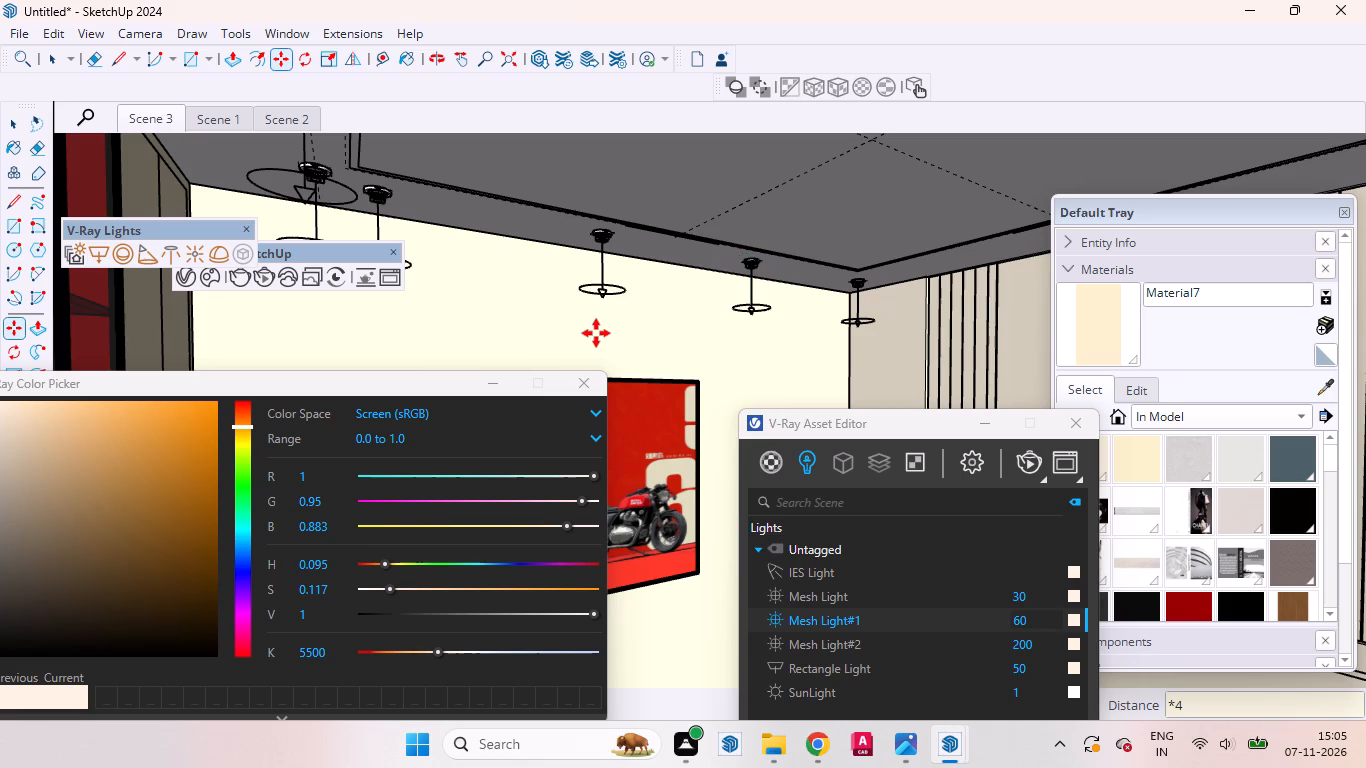
key("space")
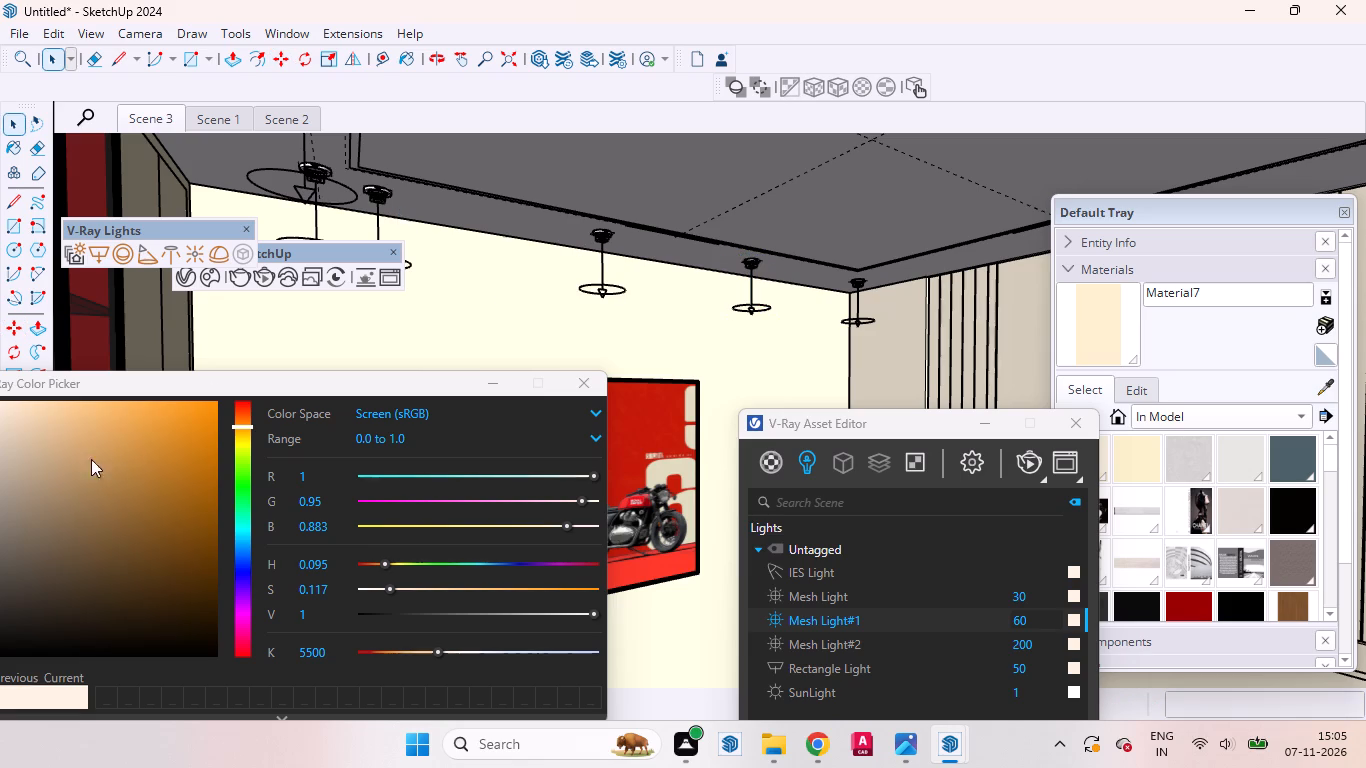
left_click(475, 383)
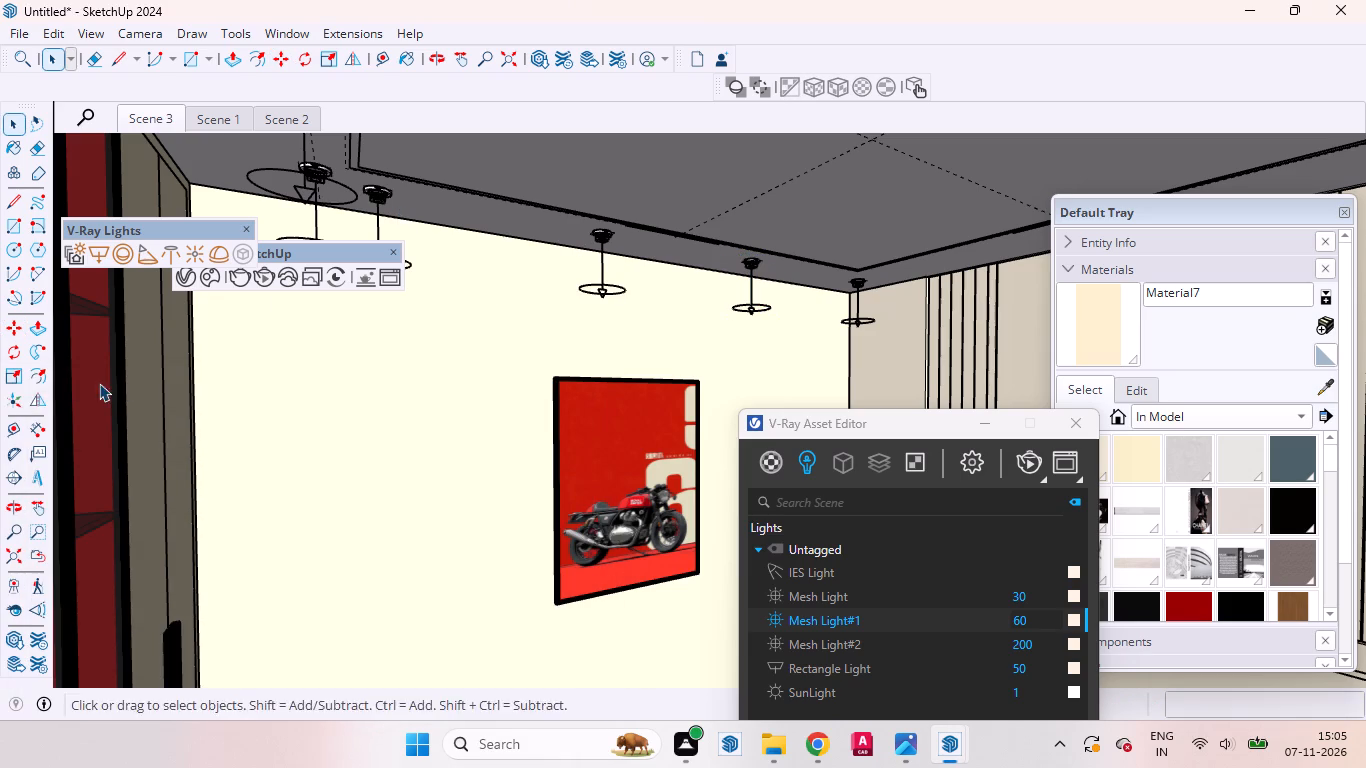
Delete the copied ceiling light beside the existing light at the wardrobe end of the motorcycle poster wall.
left_click(45, 504)
left_click_drag(514, 338, 527, 343)
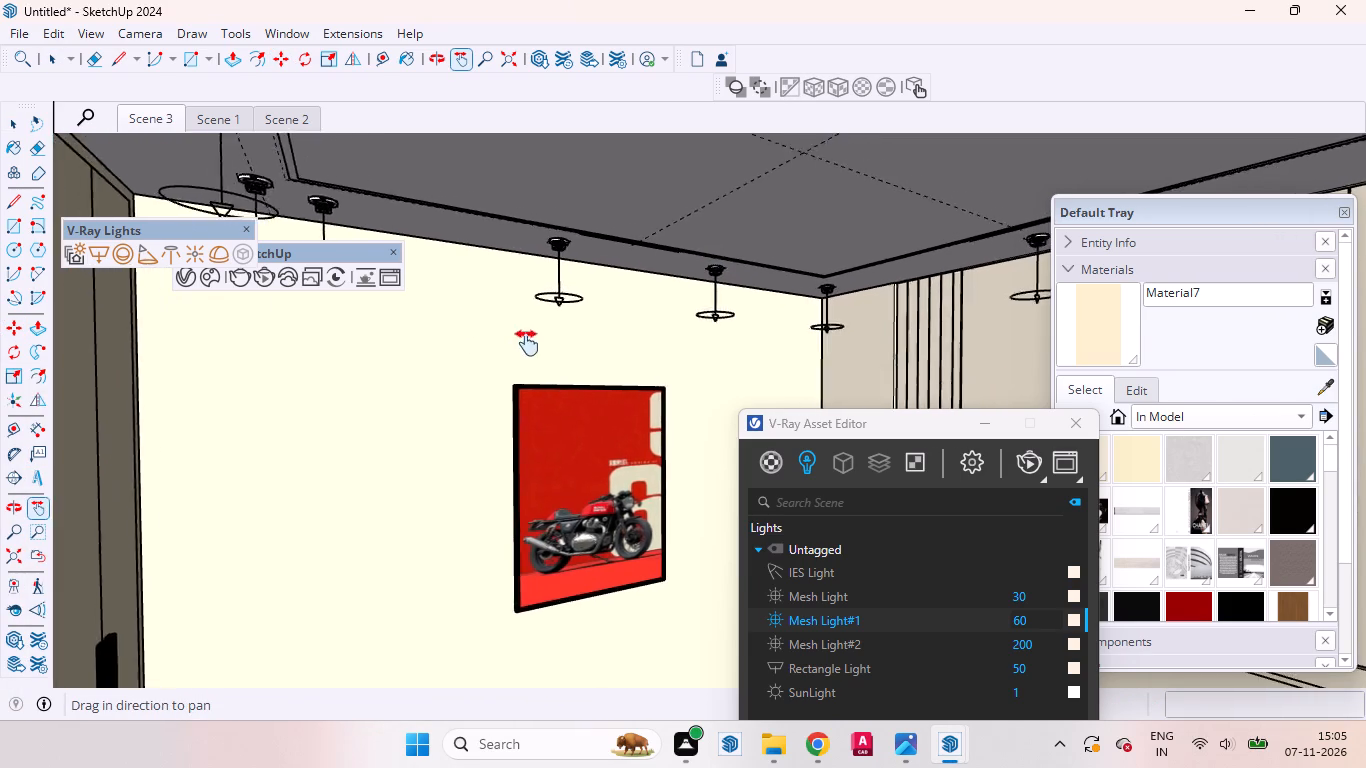
left_click_drag(527, 343, 623, 327)
middle_click_drag(609, 331, 478, 337)
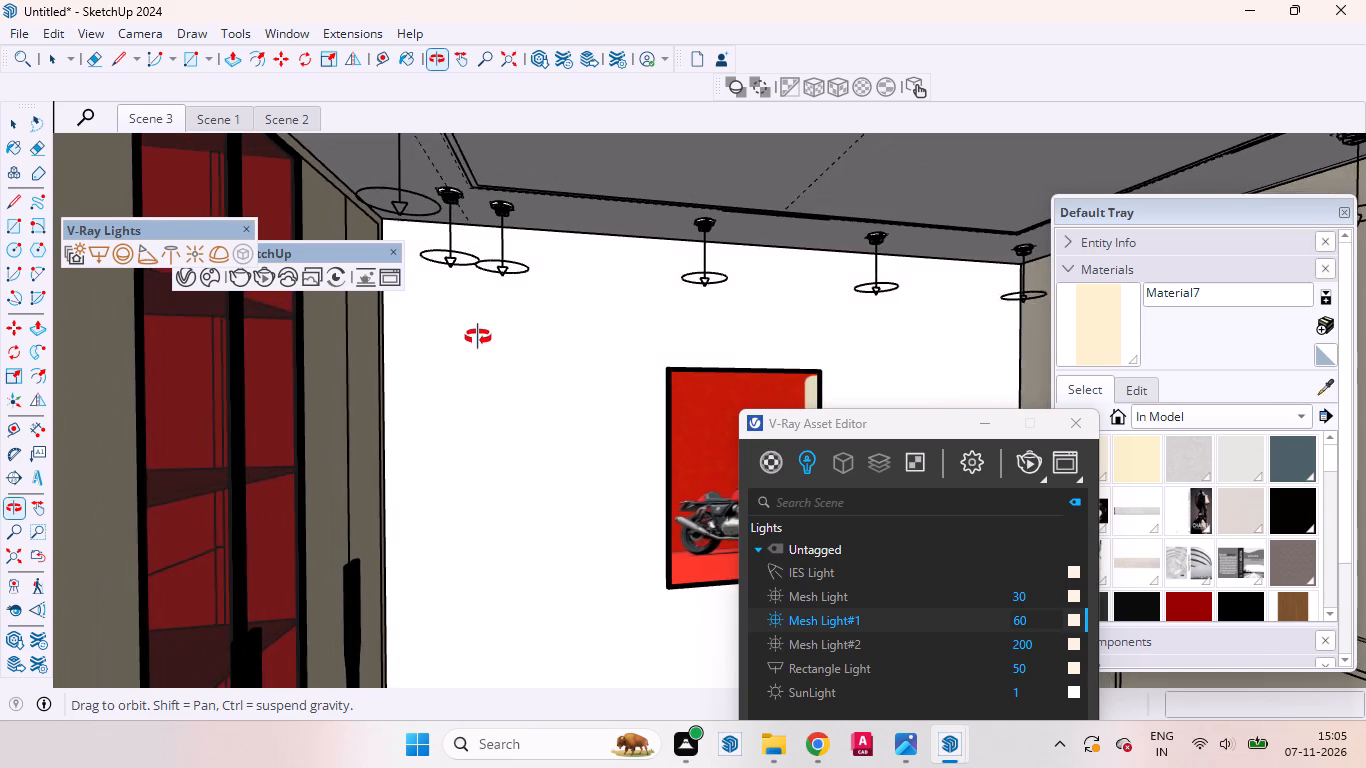
middle_click_drag(478, 337, 539, 324)
scroll(511, 223, "up", 4)
key("space")
left_click(506, 177)
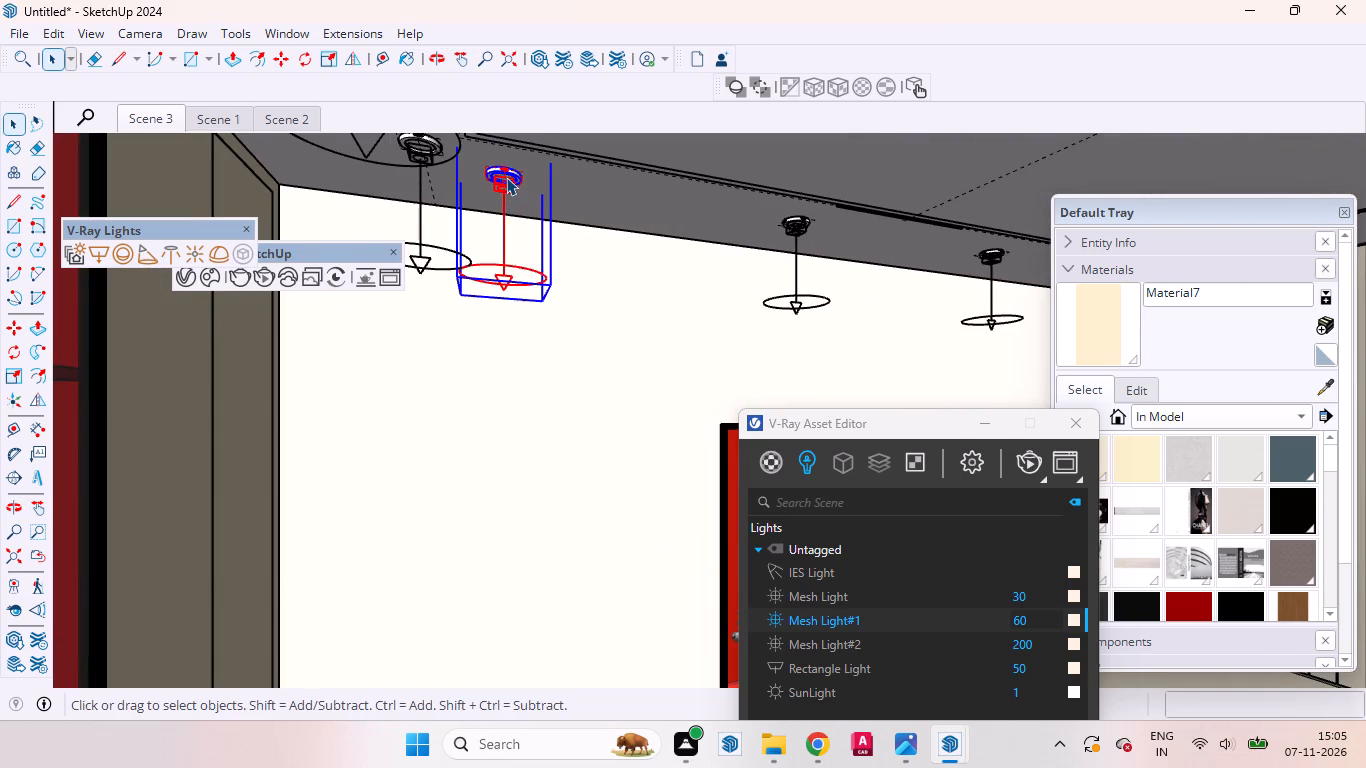
right_click(506, 177)
left_click(564, 211)
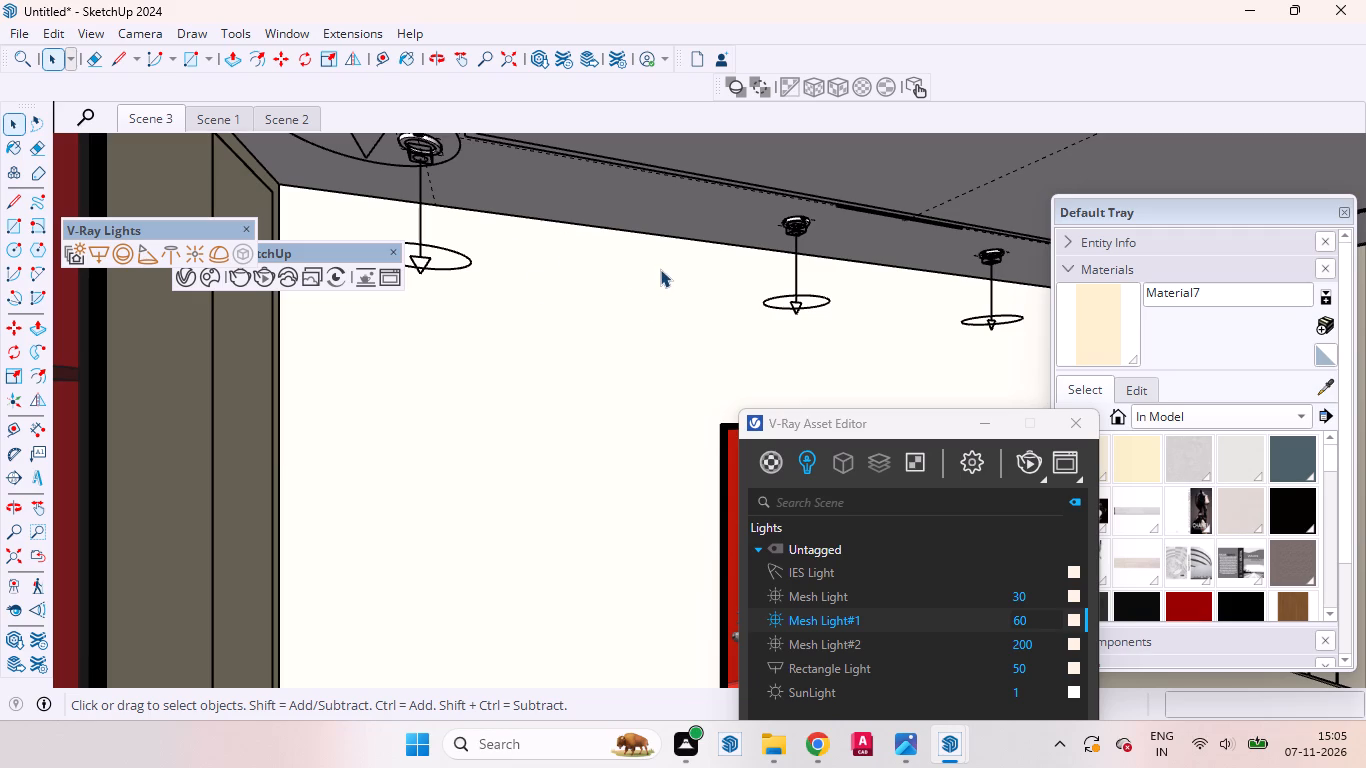
Start a V-Ray render of the Scene 1 view of the wardrobe and door.
left_click(219, 123)
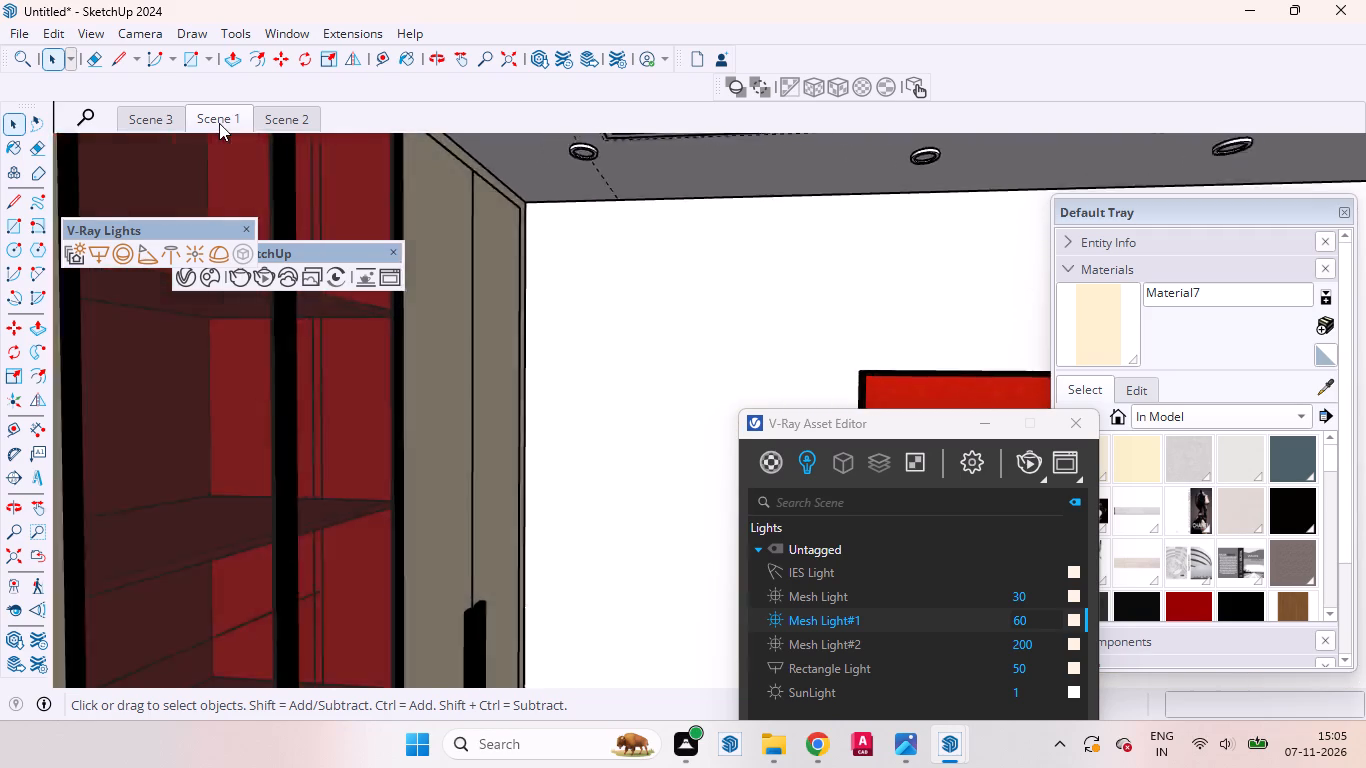
left_click_drag(847, 426, 713, 244)
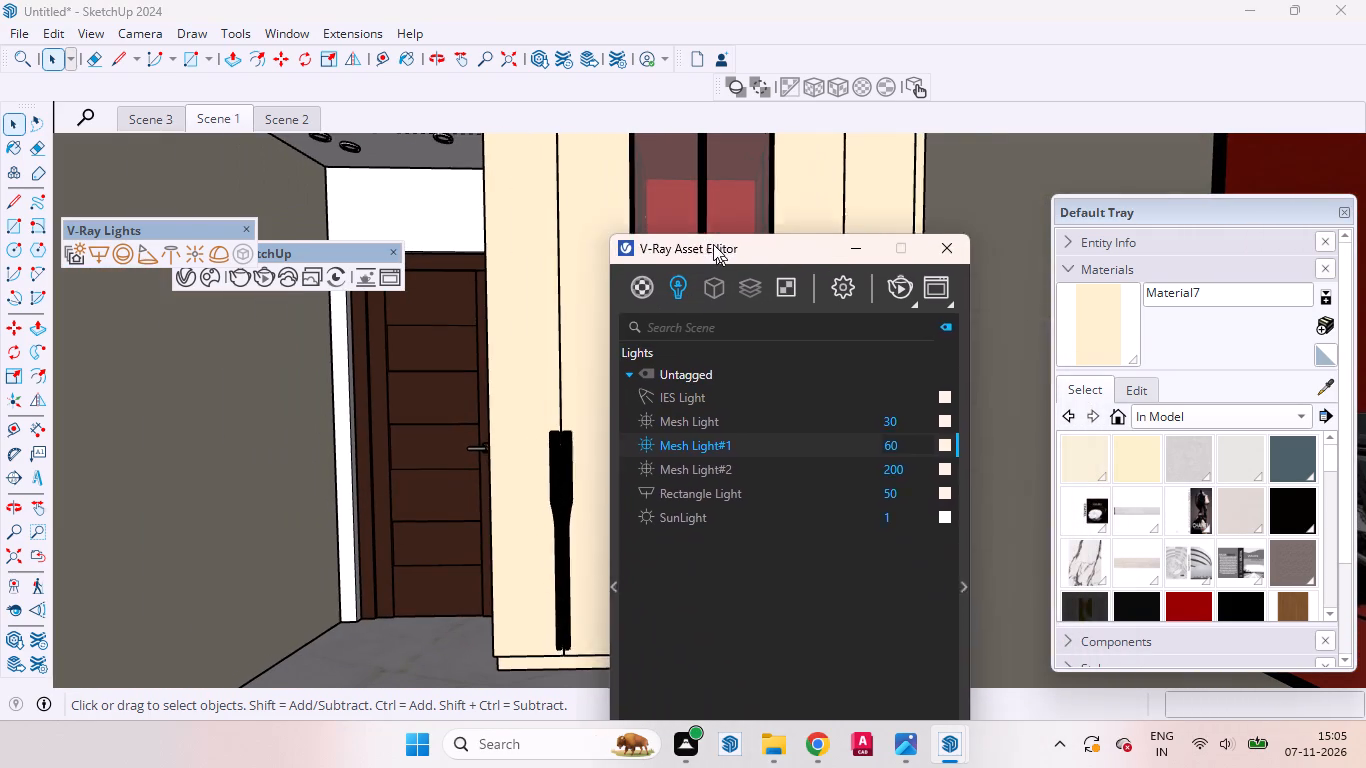
left_click_drag(713, 244, 509, 107)
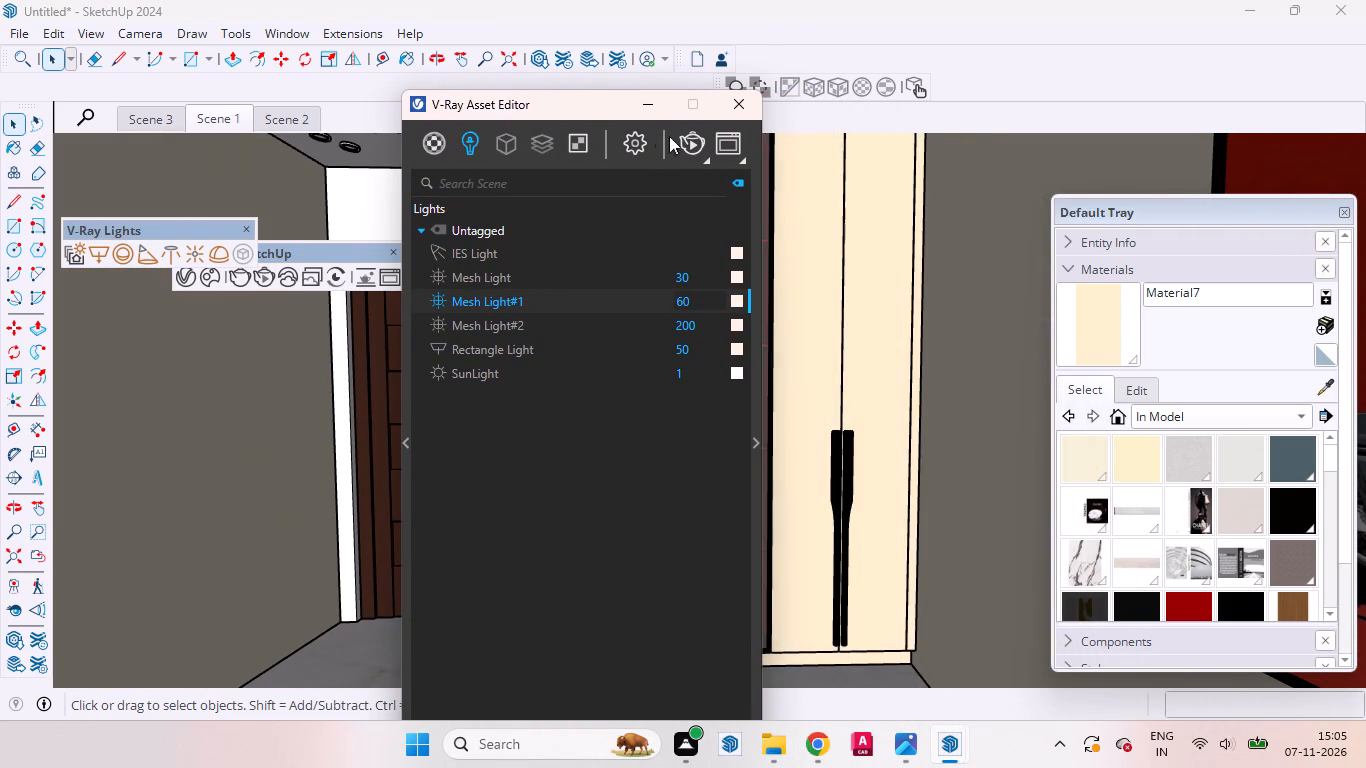
left_click(687, 148)
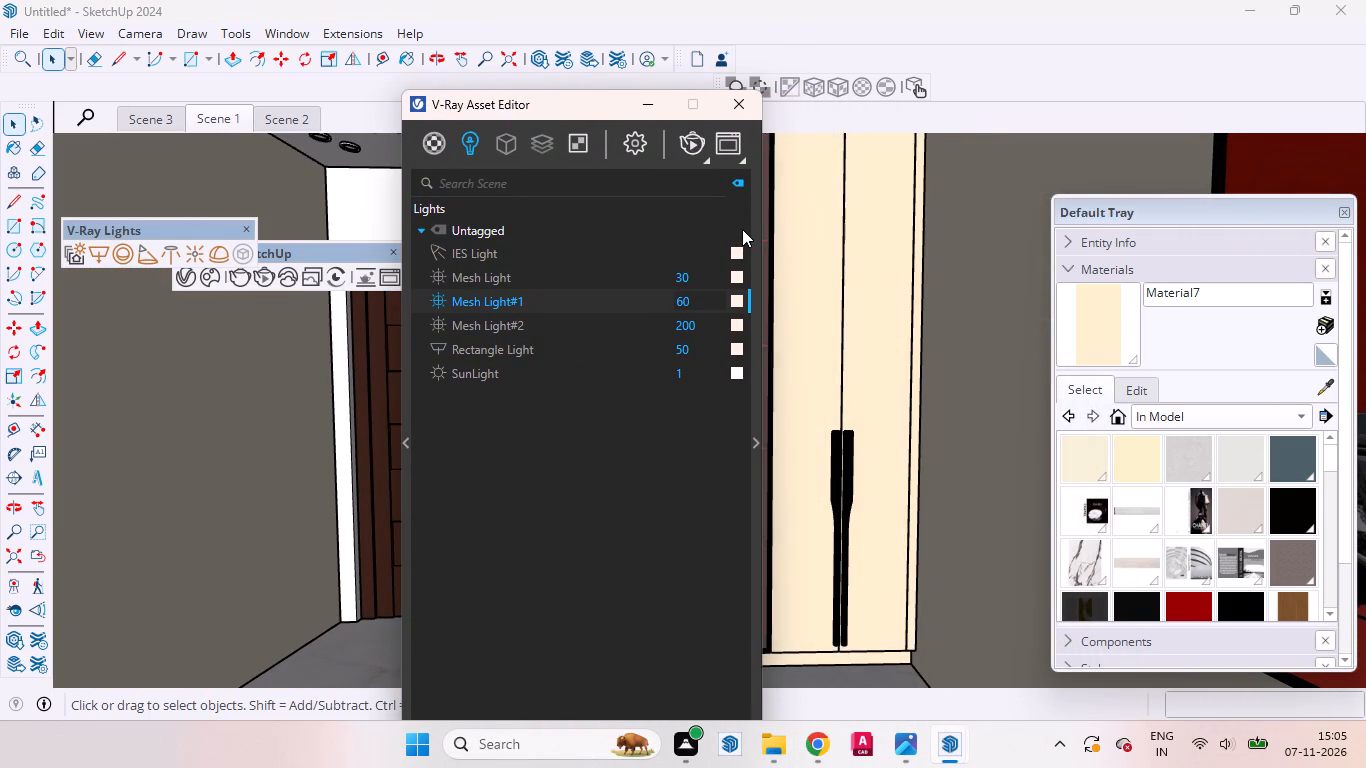
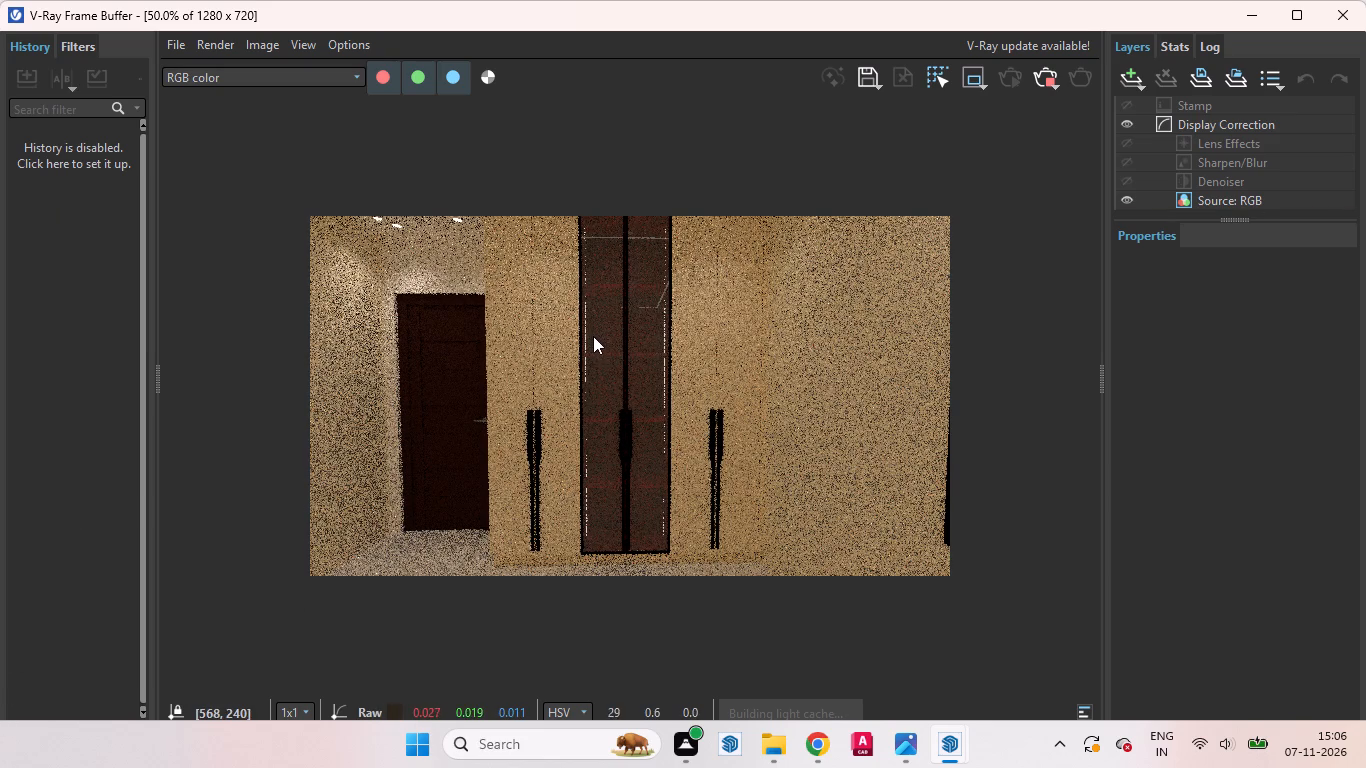
Examine the in-progress Scene 1 render, checking the wardrobe's glass section, its handles and the door close up.
scroll(539, 537, "up", 6)
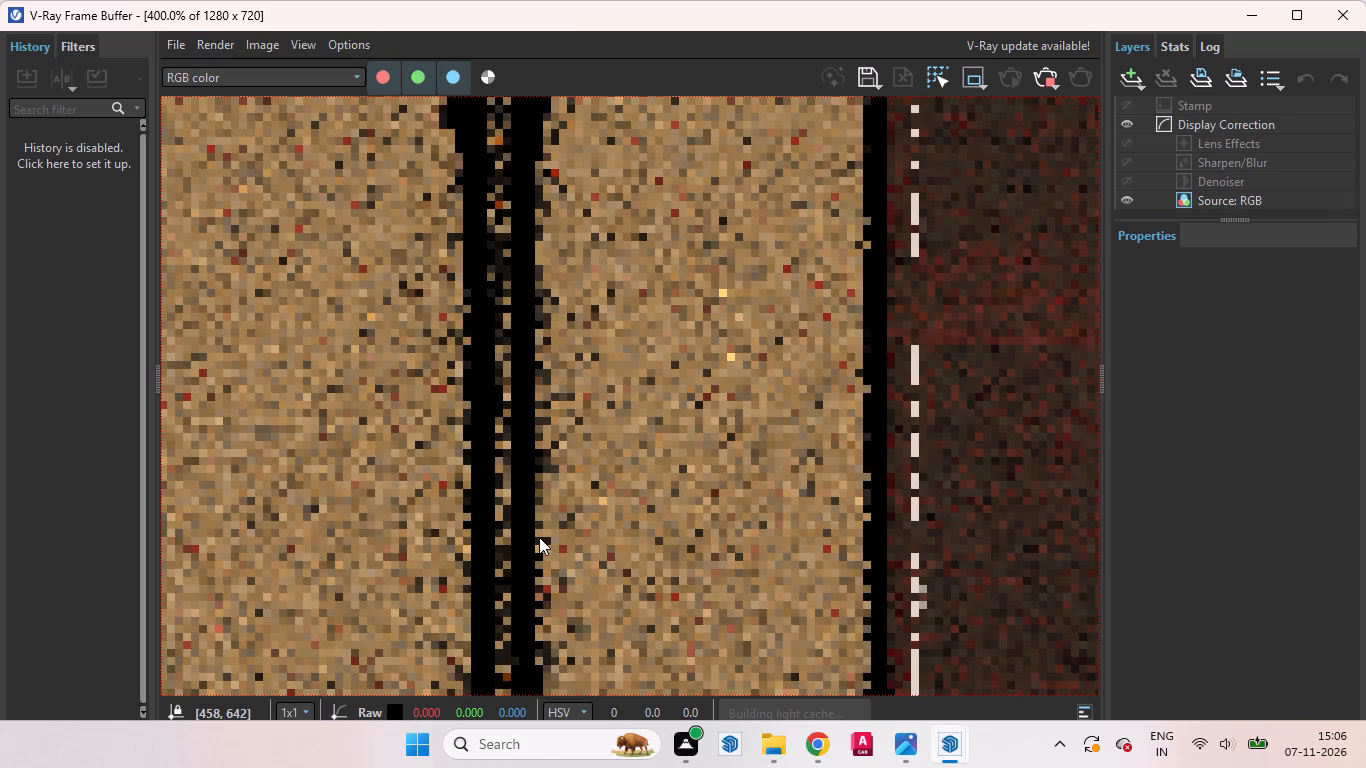
scroll(553, 506, "down", 2)
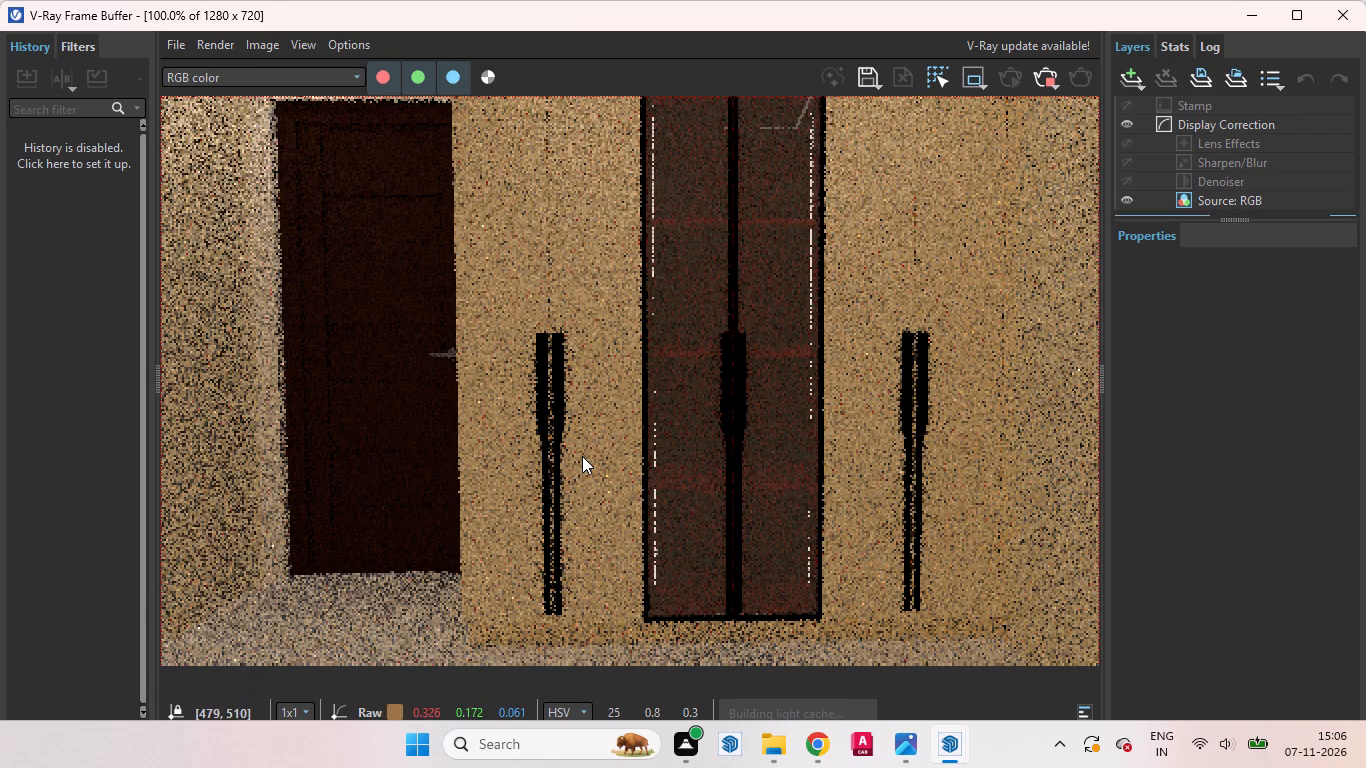
scroll(582, 456, "down", 1)
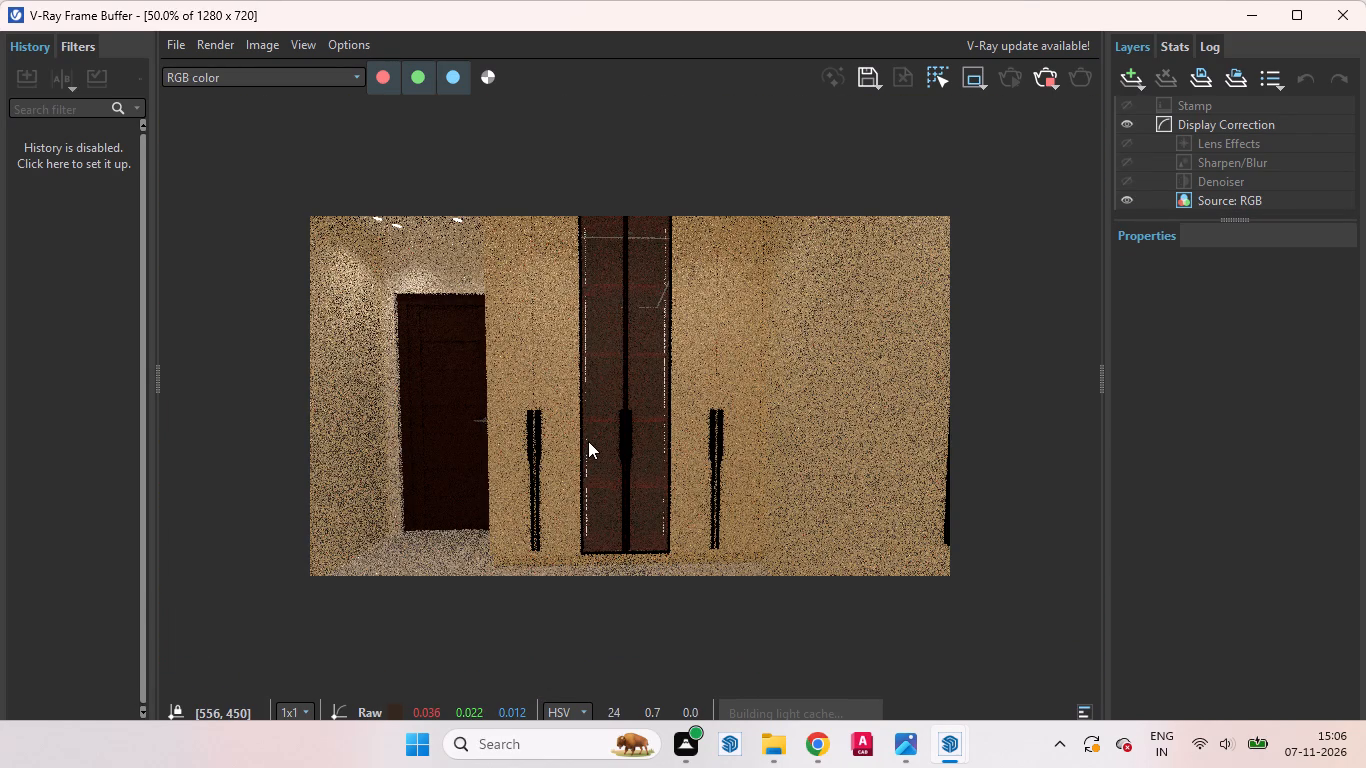
scroll(588, 441, "up", 1)
scroll(588, 441, "down", 1)
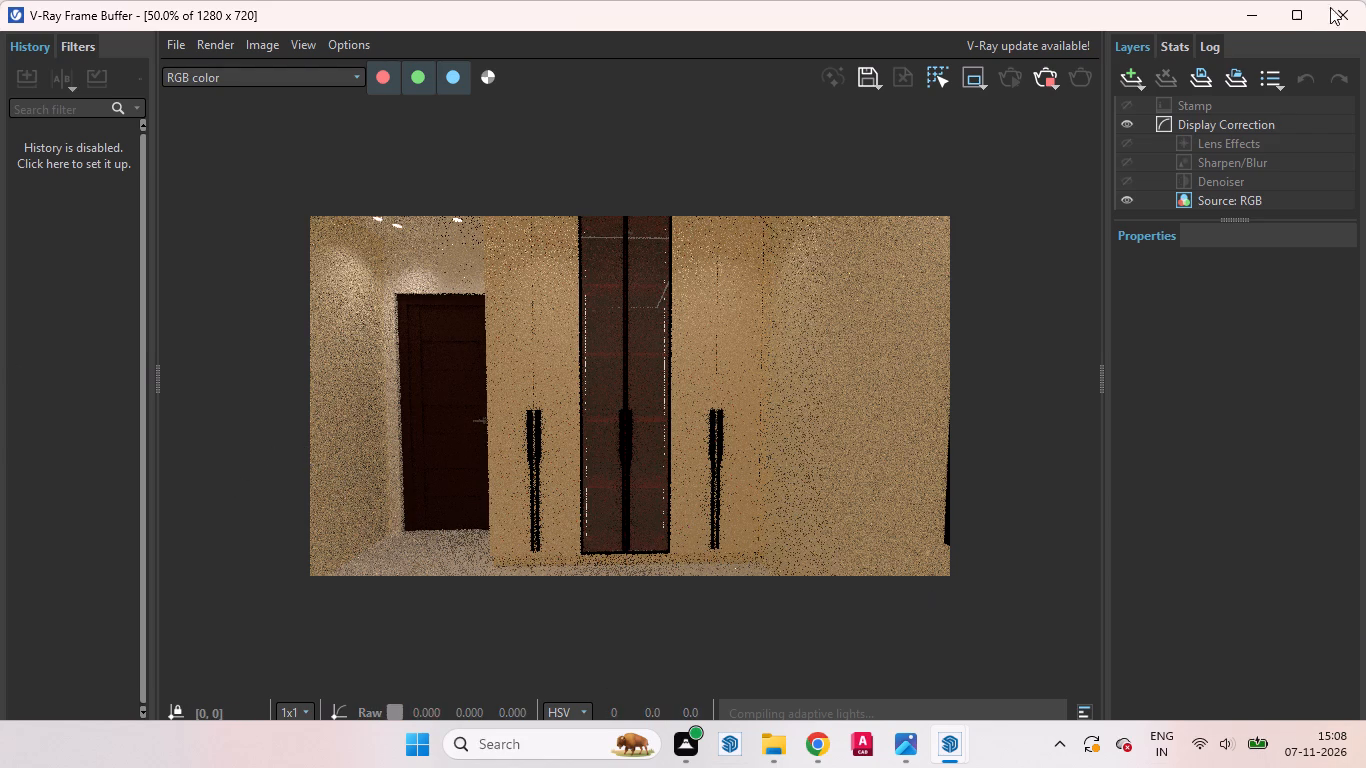
scroll(590, 320, "up", 1)
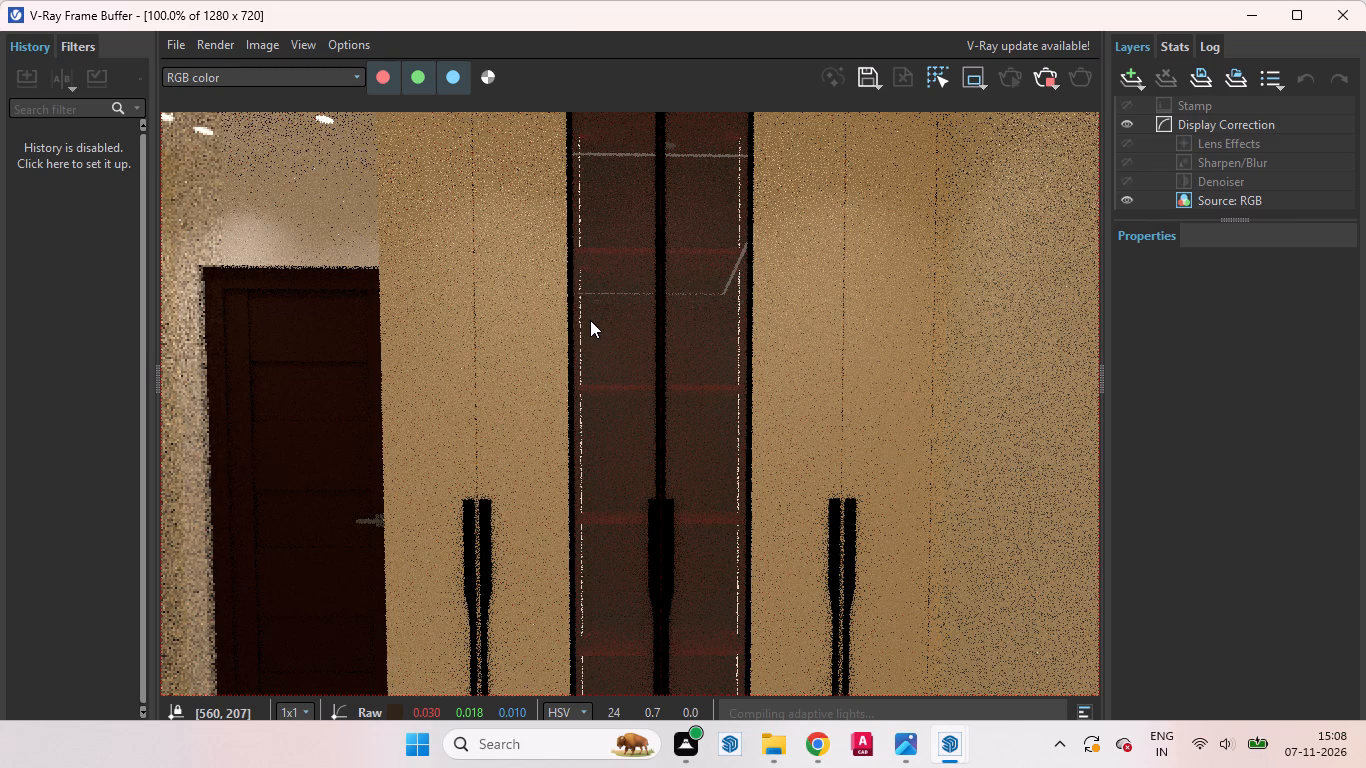
scroll(602, 326, "down", 1)
scroll(598, 322, "up", 2)
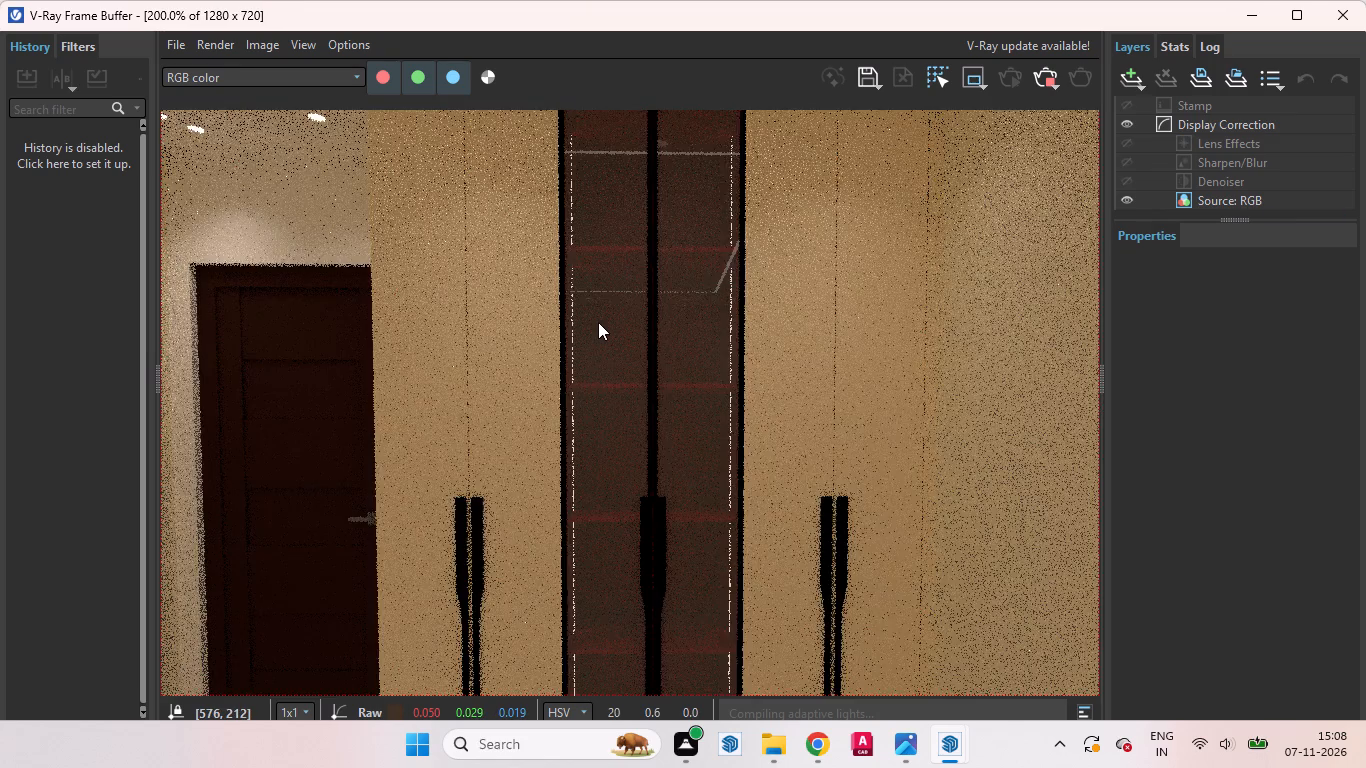
scroll(598, 322, "down", 3)
scroll(643, 401, "up", 2)
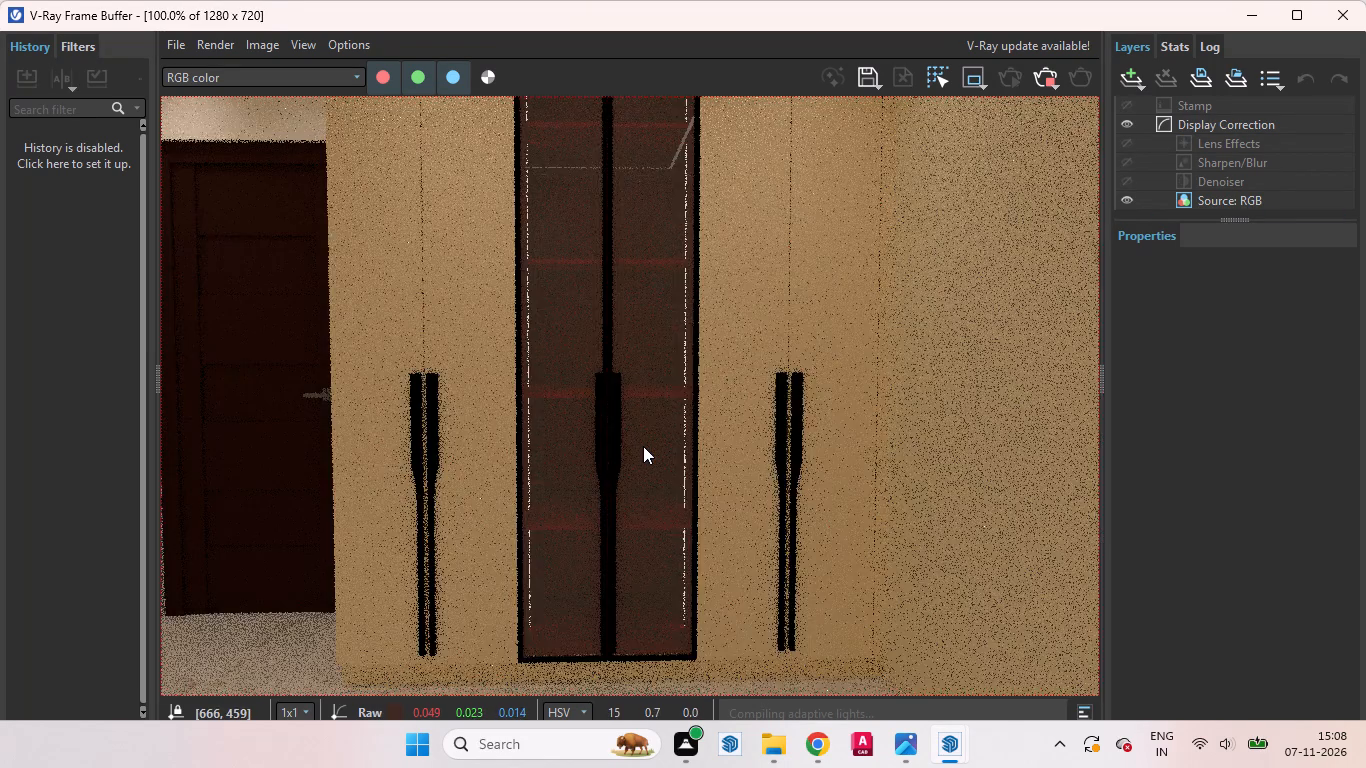
scroll(643, 446, "down", 1)
scroll(413, 341, "up", 1)
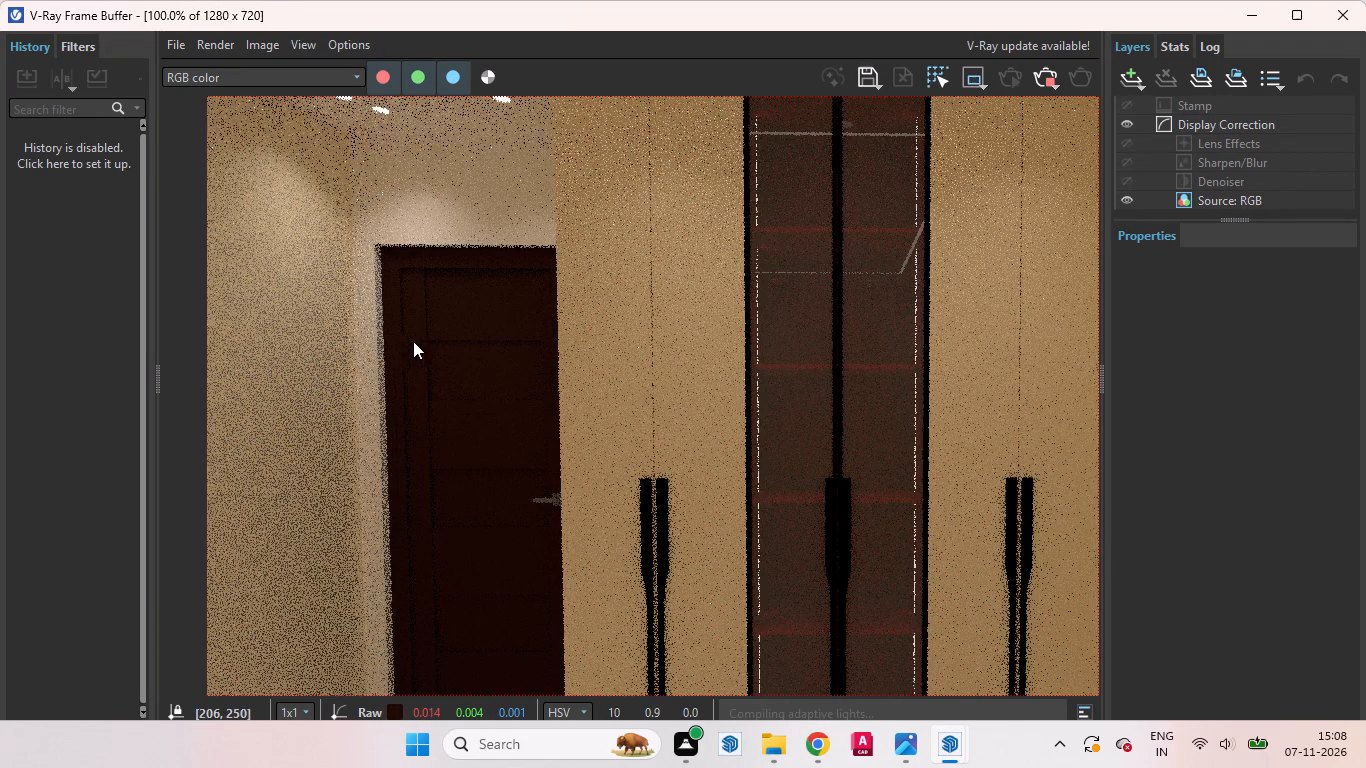
Inspect the render's door handle and the wardrobe's central glass doors close up for material and lighting quality.
scroll(537, 496, "up", 4)
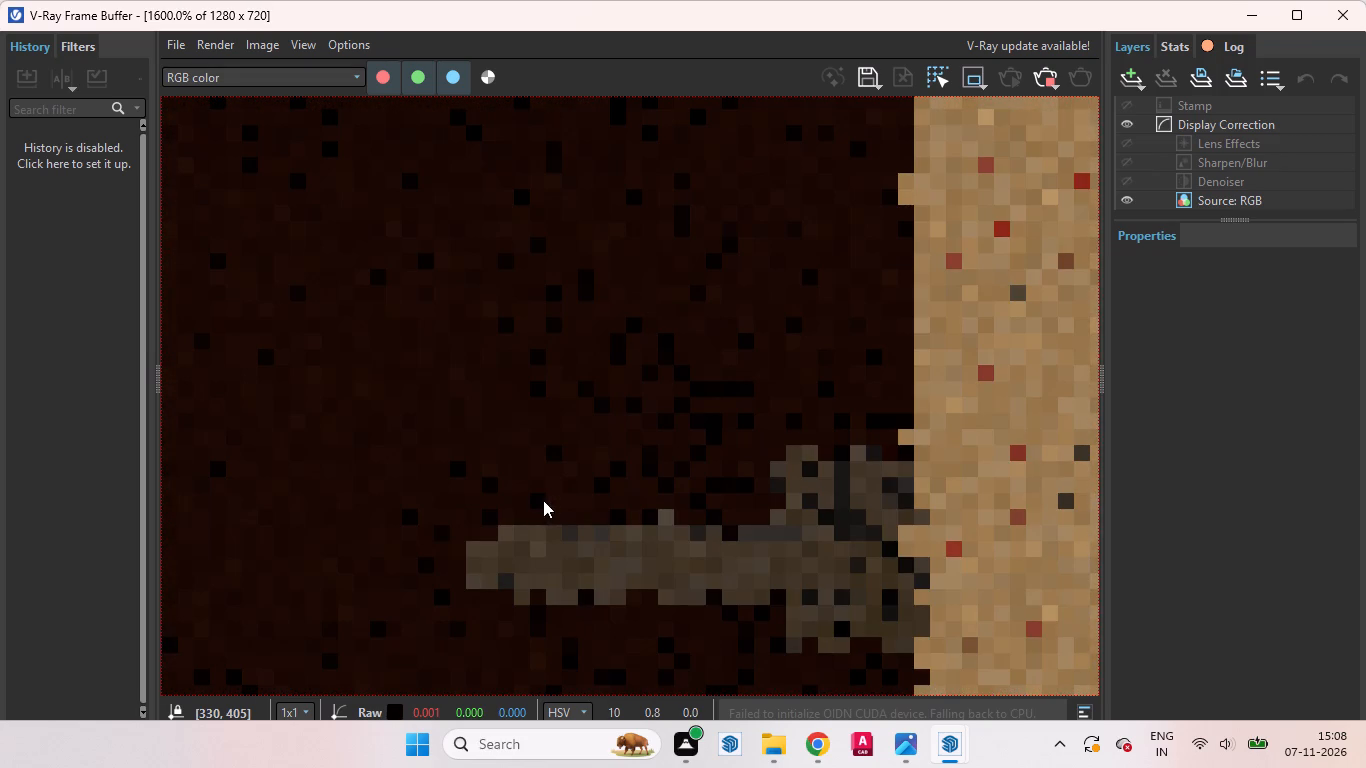
scroll(566, 502, "down", 2)
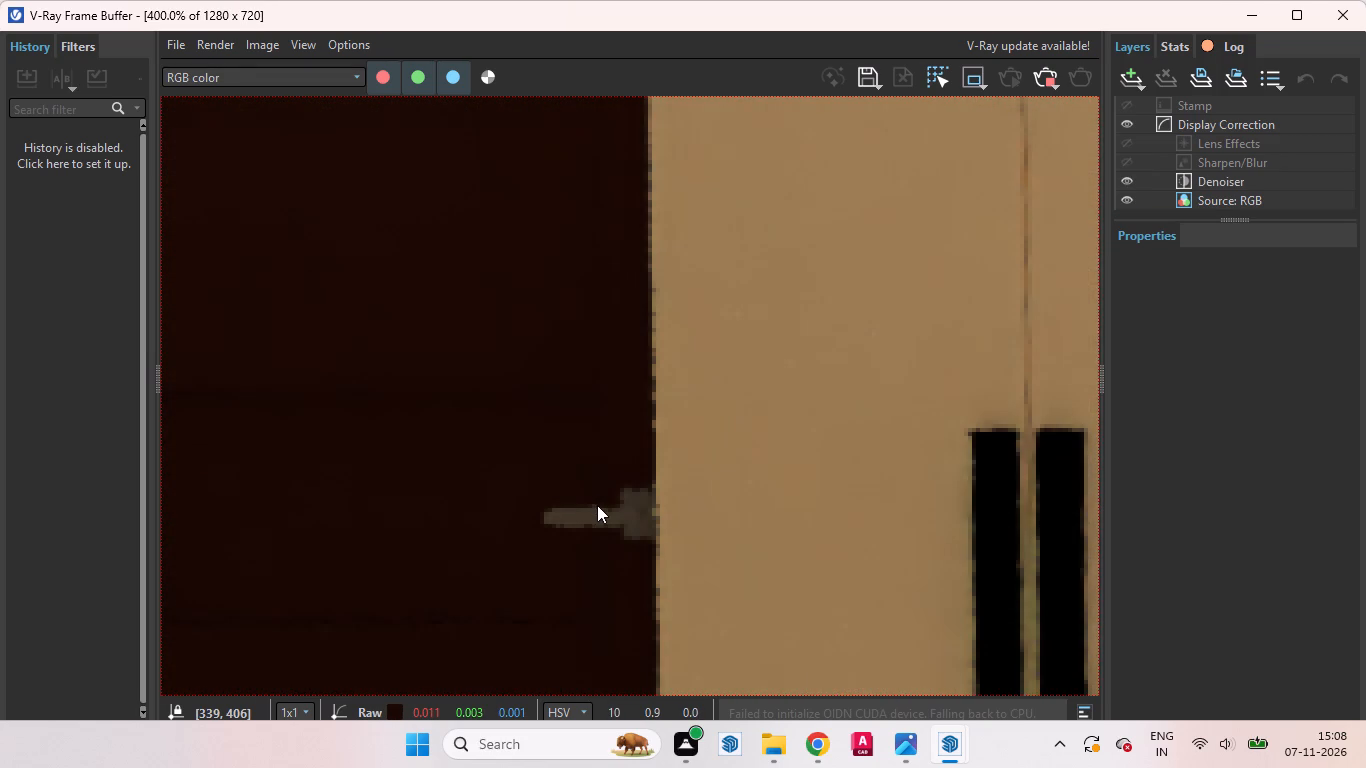
scroll(597, 505, "up", 1)
scroll(597, 505, "down", 2)
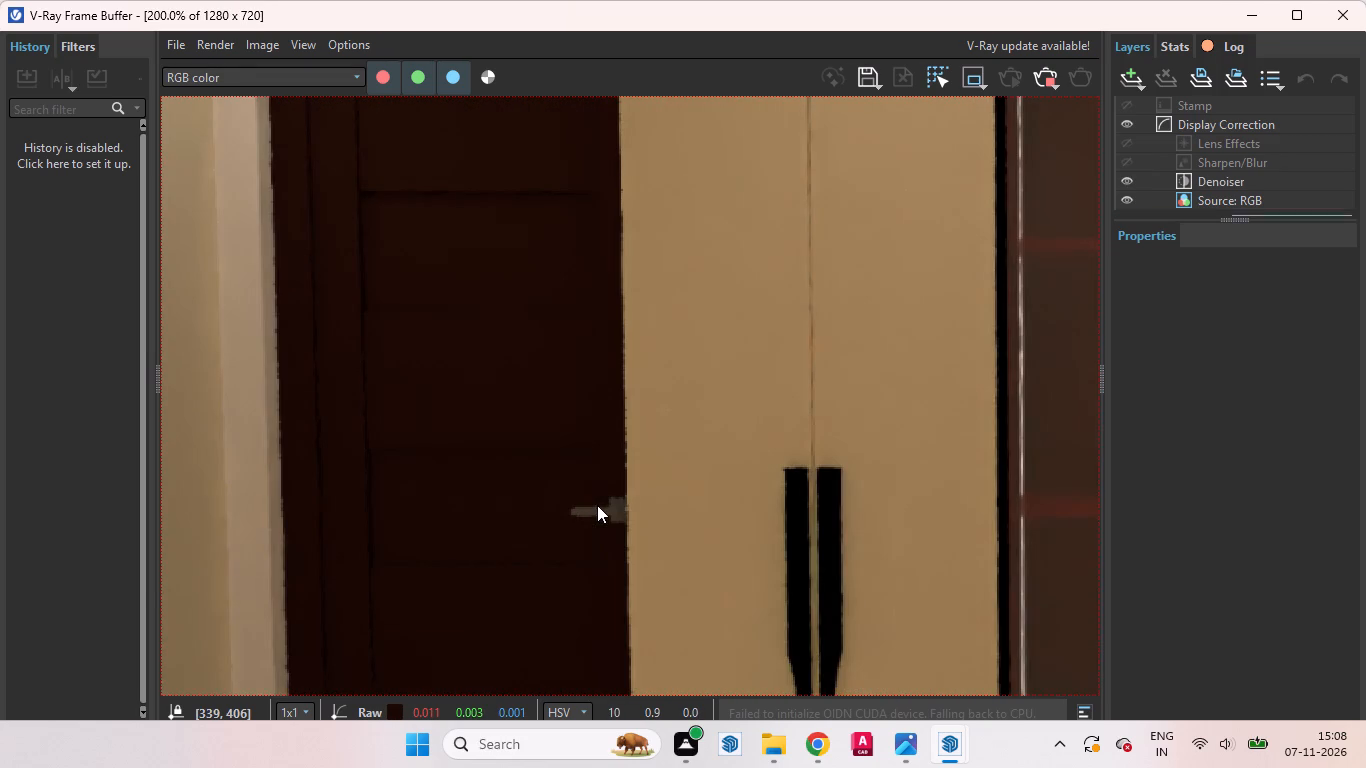
scroll(597, 505, "down", 3)
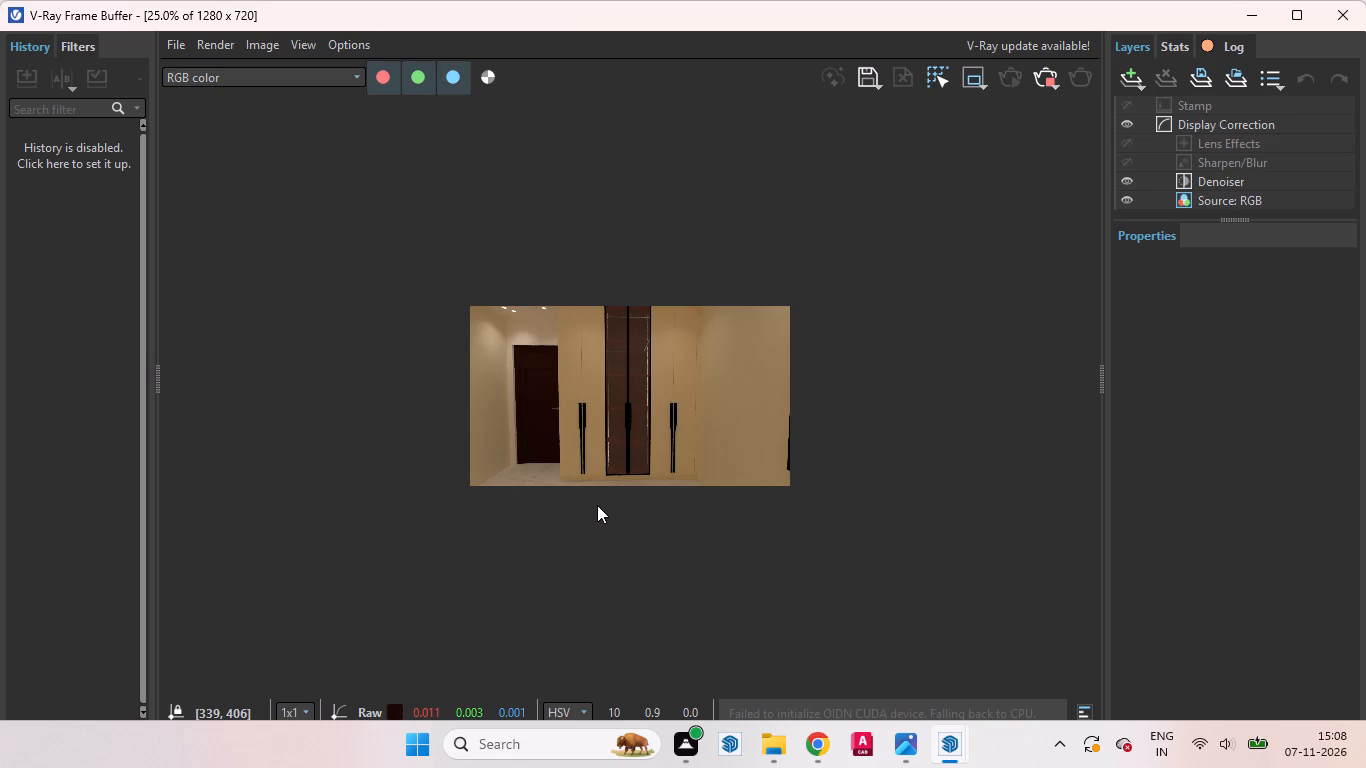
scroll(597, 466, "up", 1)
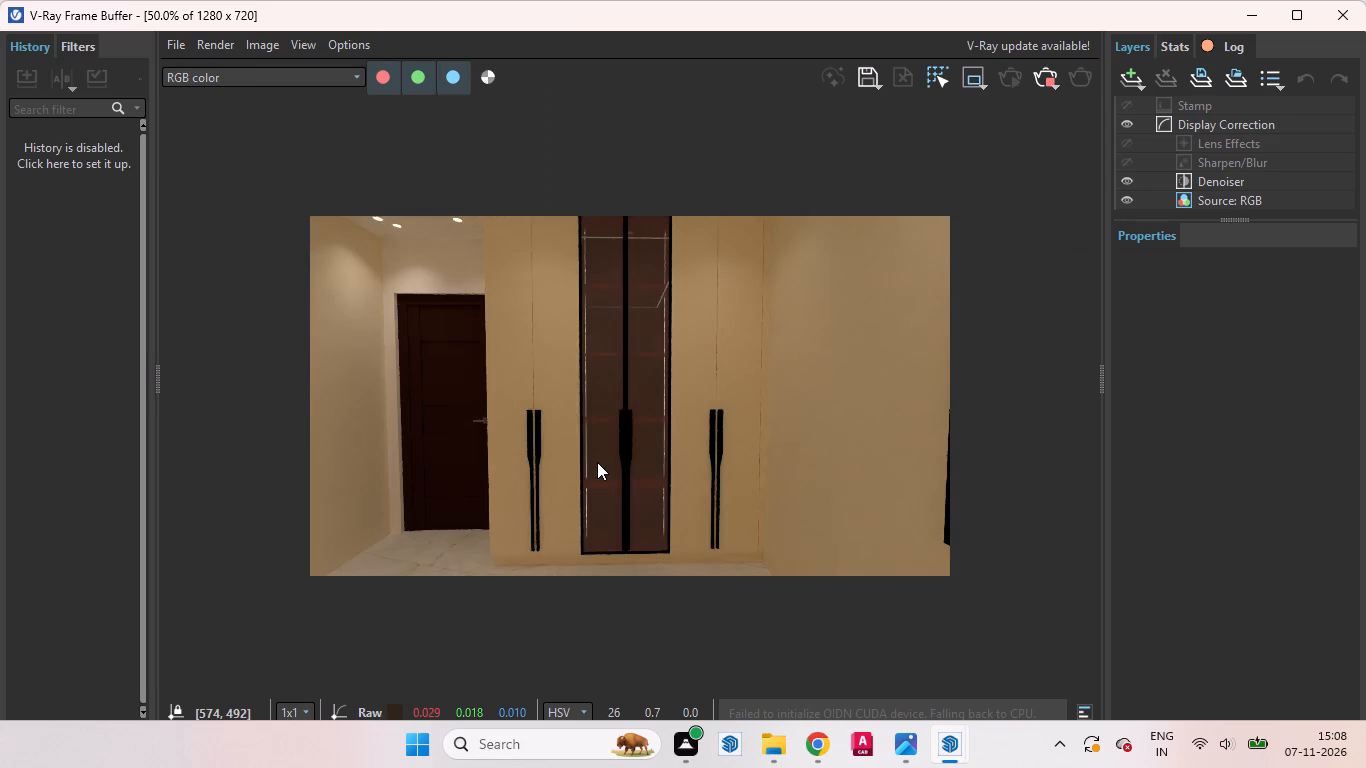
scroll(597, 463, "down", 1)
scroll(597, 463, "up", 4)
scroll(597, 463, "down", 2)
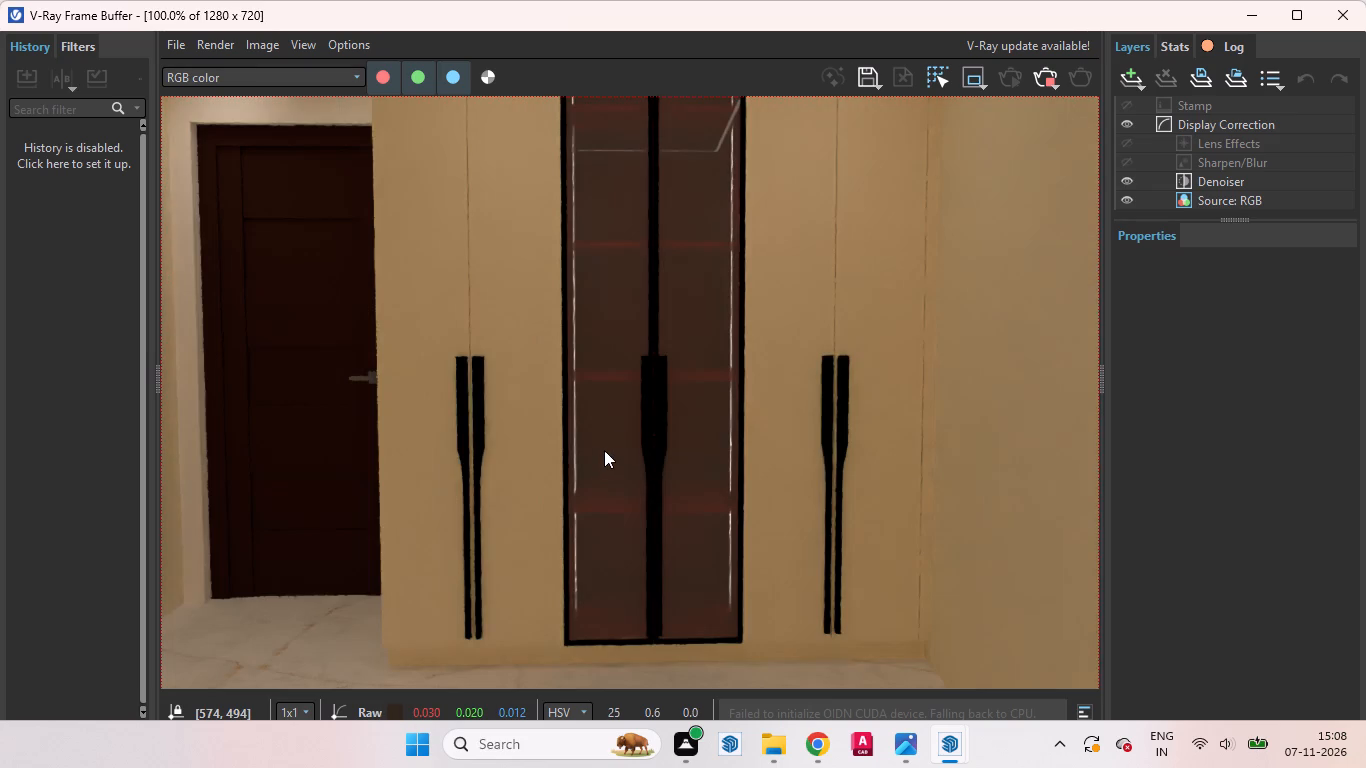
scroll(645, 388, "up", 2)
scroll(655, 381, "down", 1)
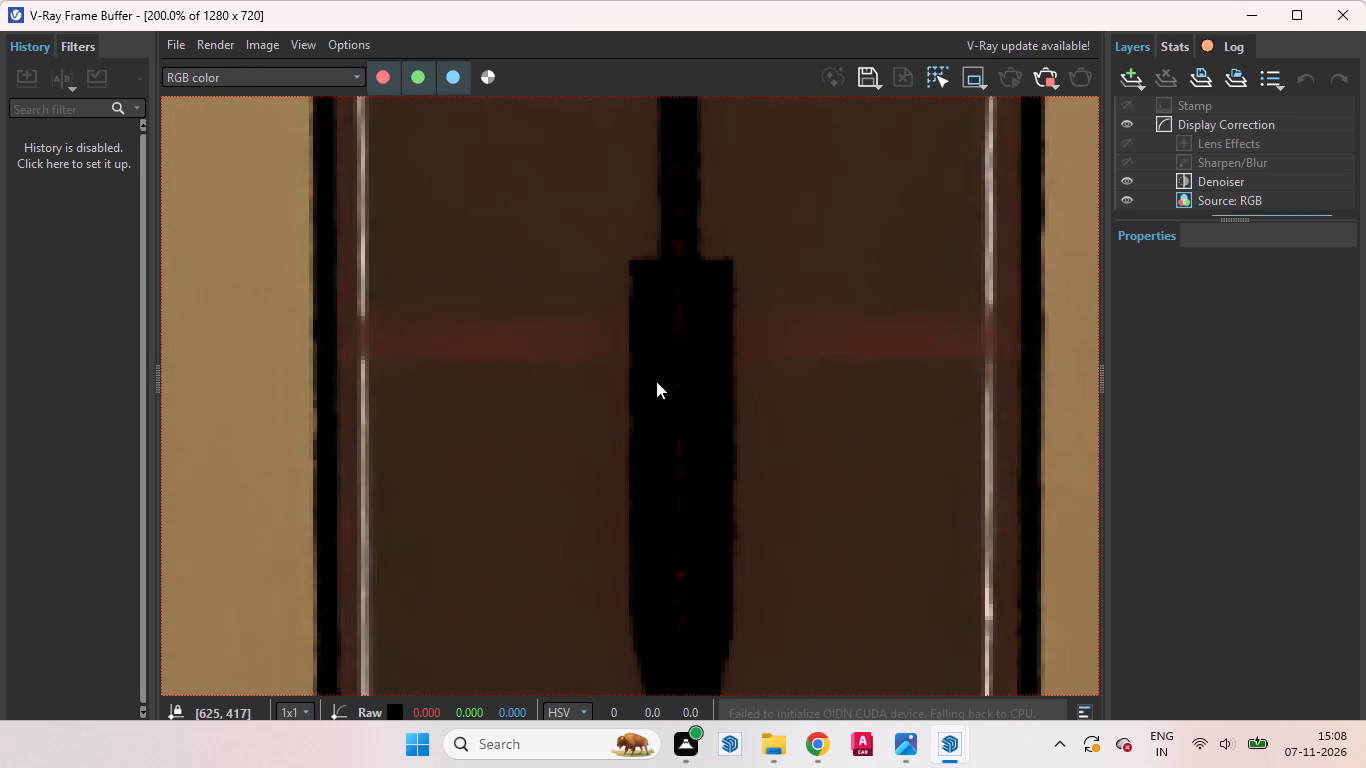
scroll(656, 381, "down", 1)
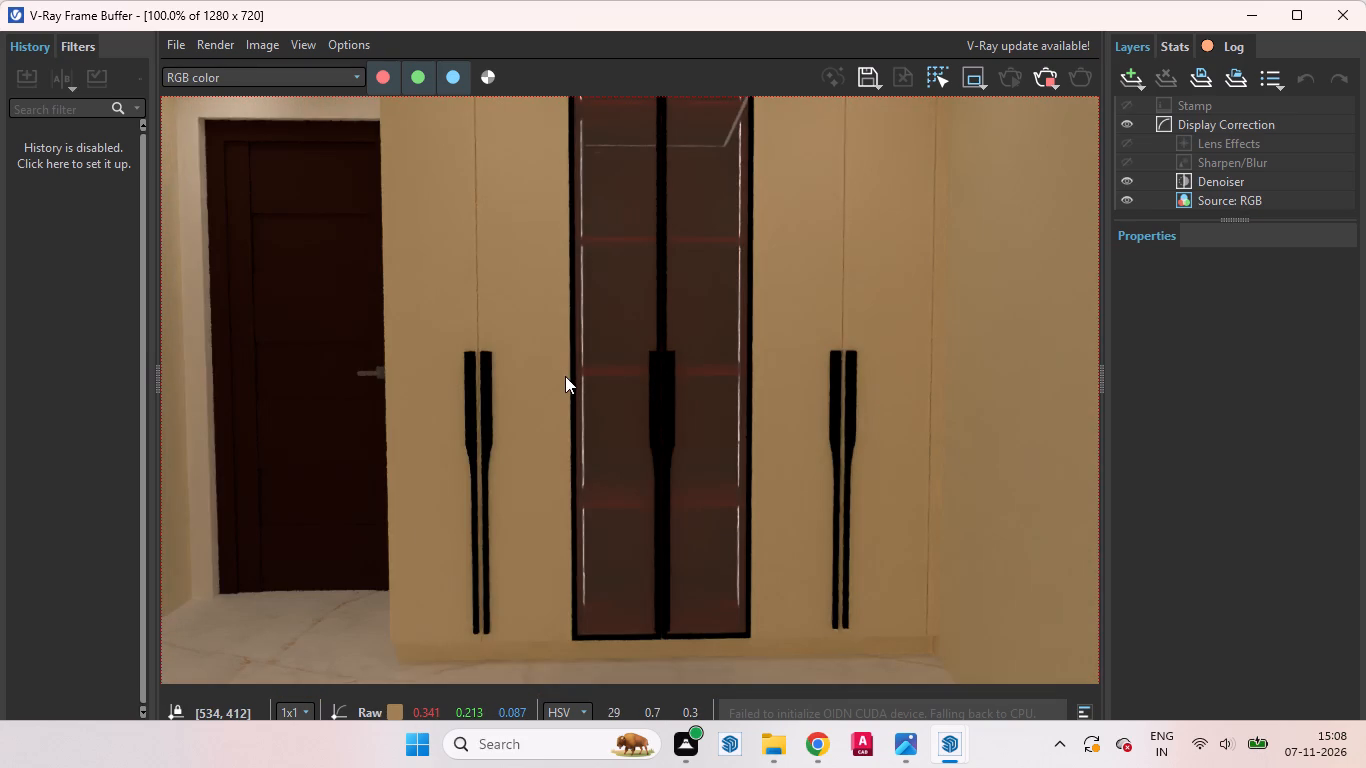
scroll(565, 376, "up", 1)
scroll(565, 376, "down", 1)
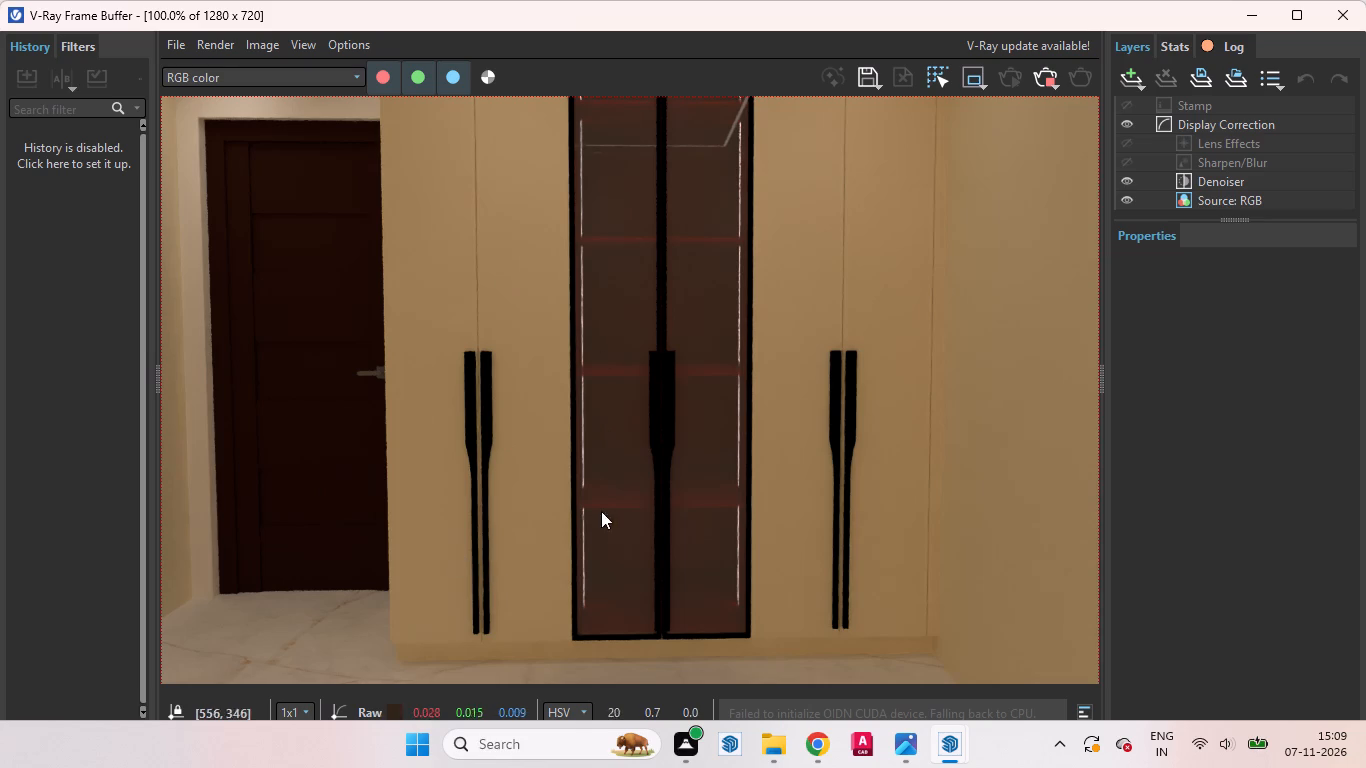
Check the render's beige wardrobe shutters, the door frame and the light falling on the wall beside the door.
scroll(616, 534, "down", 1)
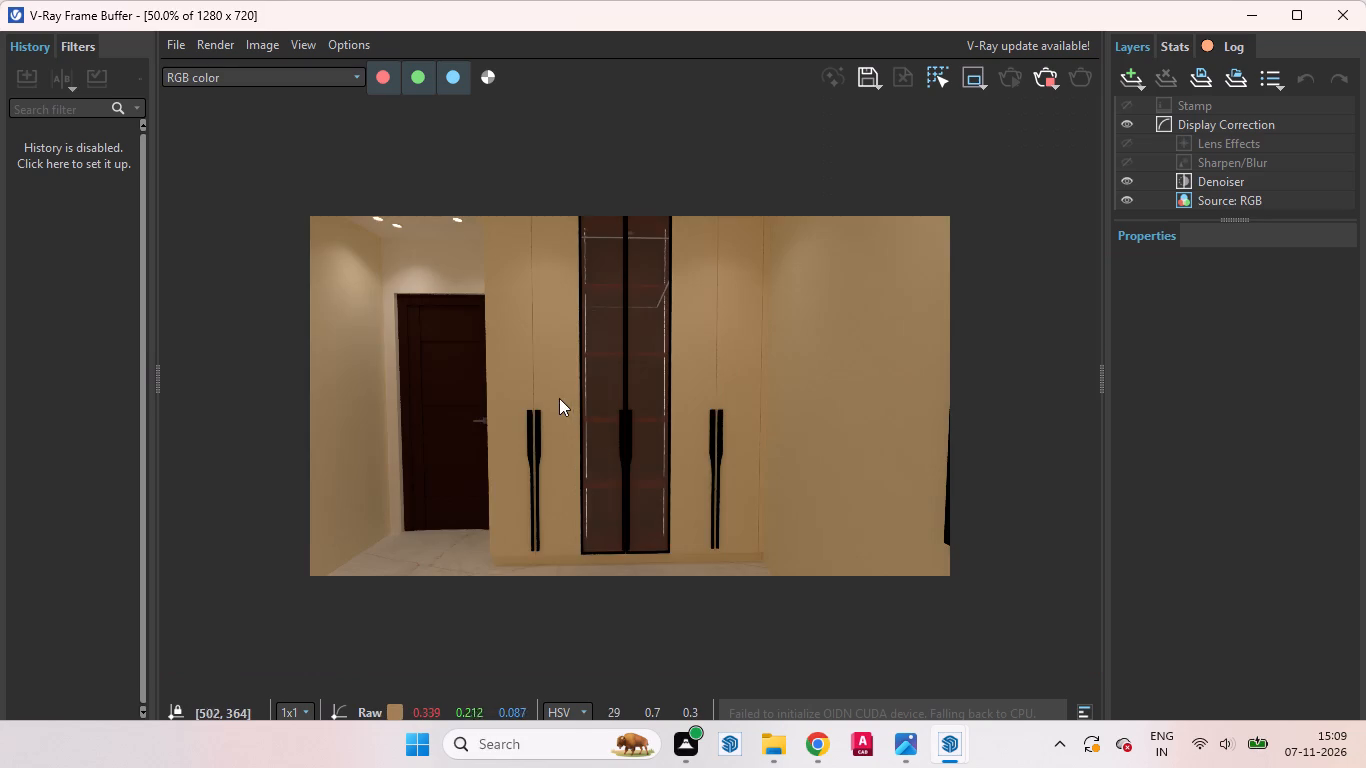
scroll(559, 398, "up", 3)
scroll(573, 414, "down", 1)
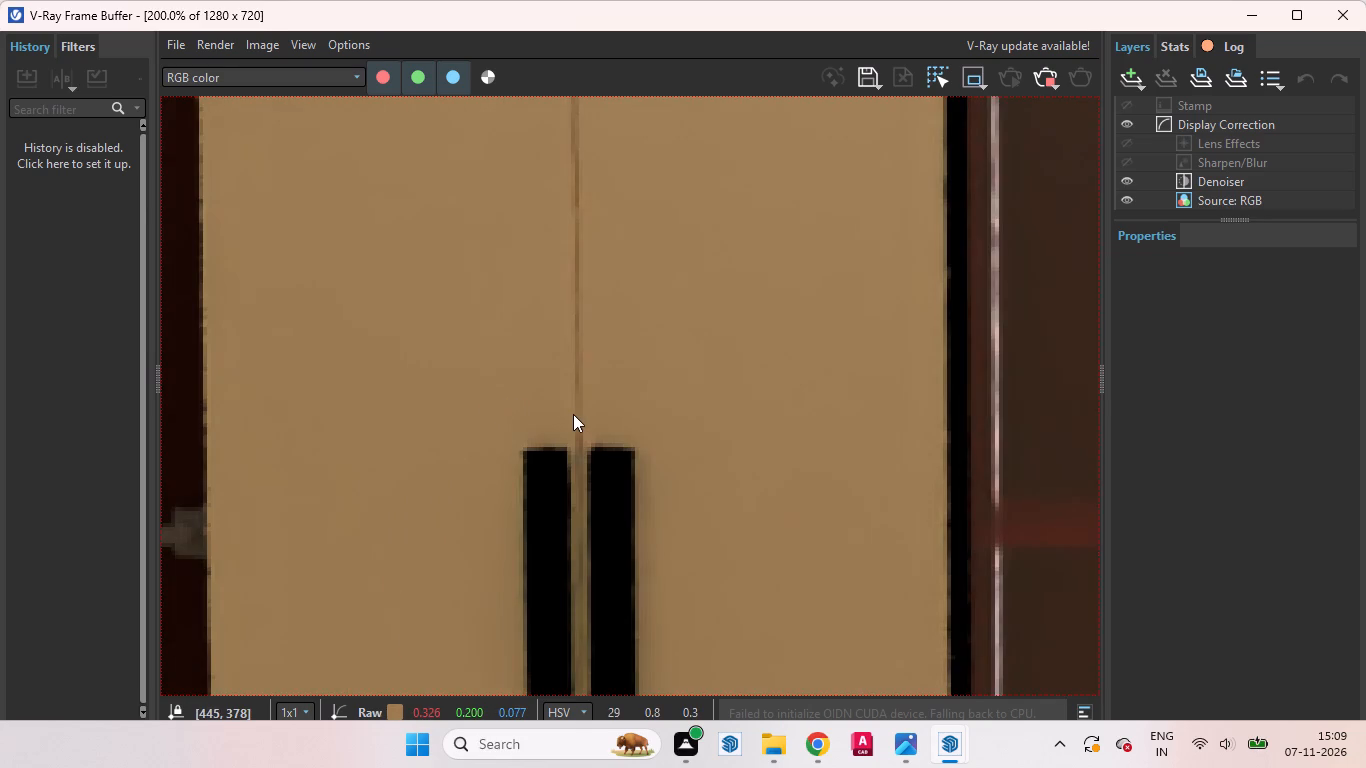
scroll(588, 426, "down", 3)
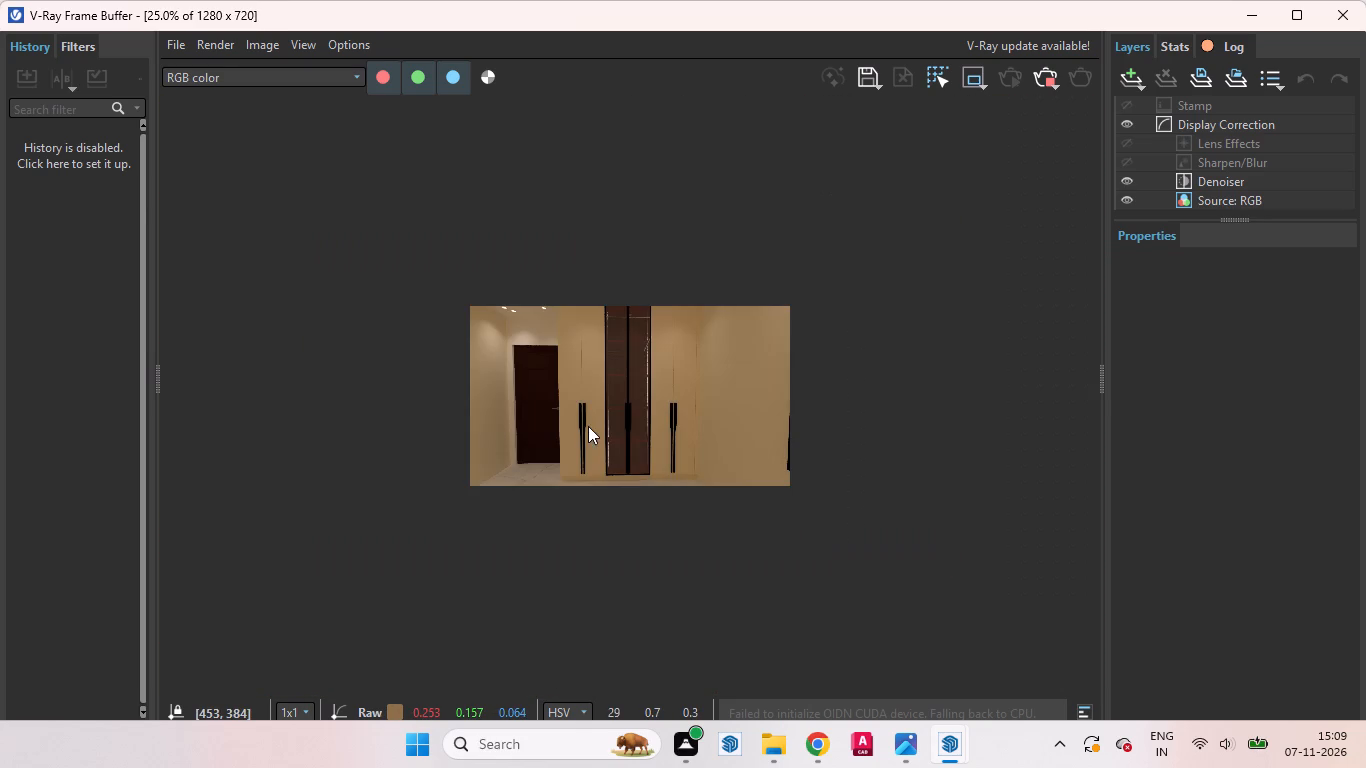
scroll(504, 355, "up", 2)
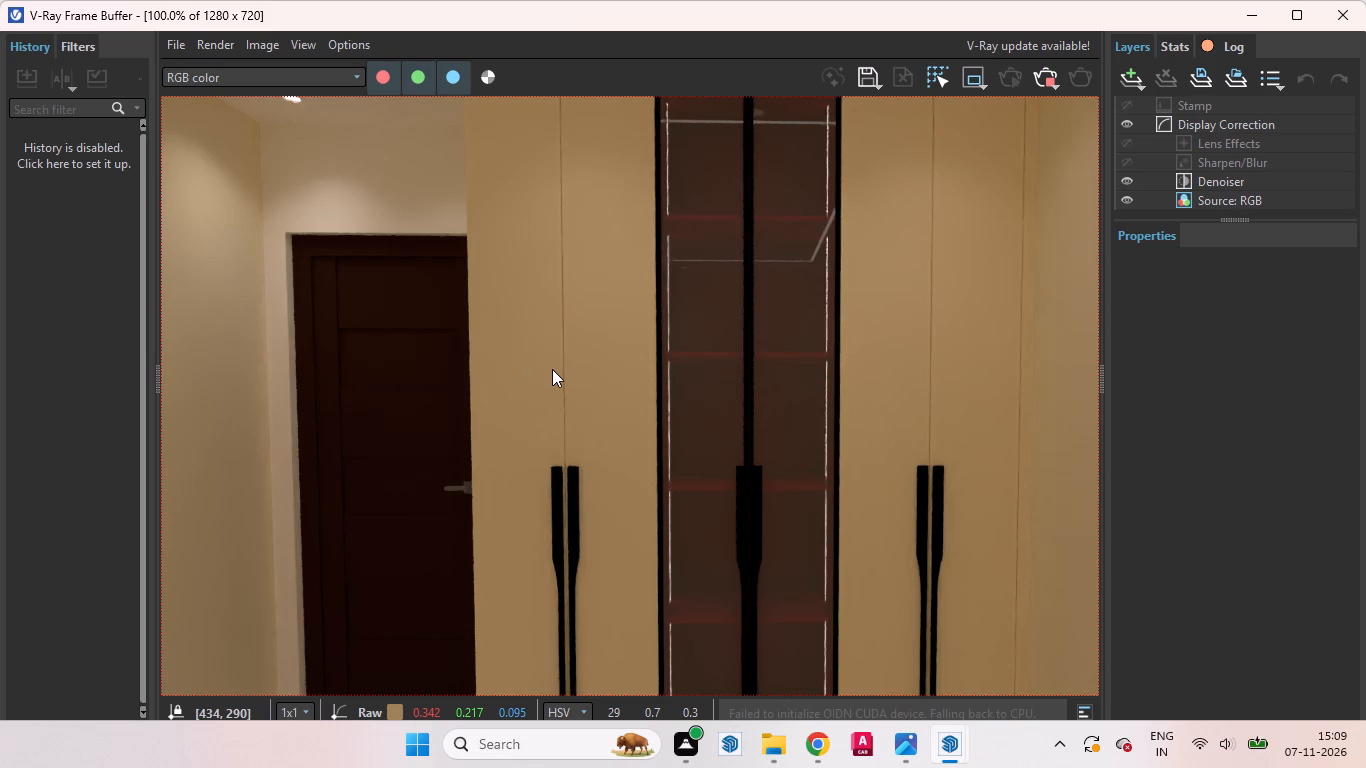
scroll(552, 369, "down", 1)
scroll(378, 289, "up", 1)
scroll(378, 289, "down", 2)
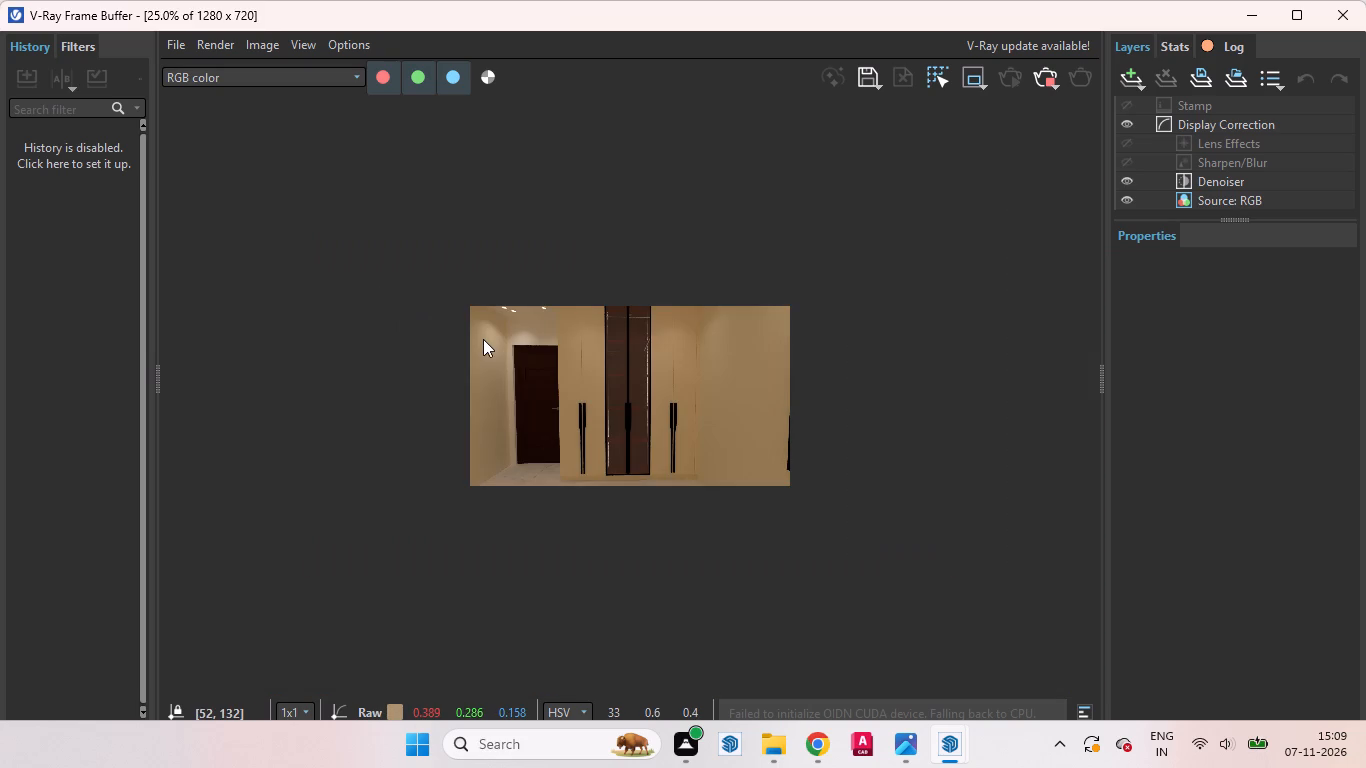
scroll(483, 339, "up", 3)
scroll(734, 359, "down", 1)
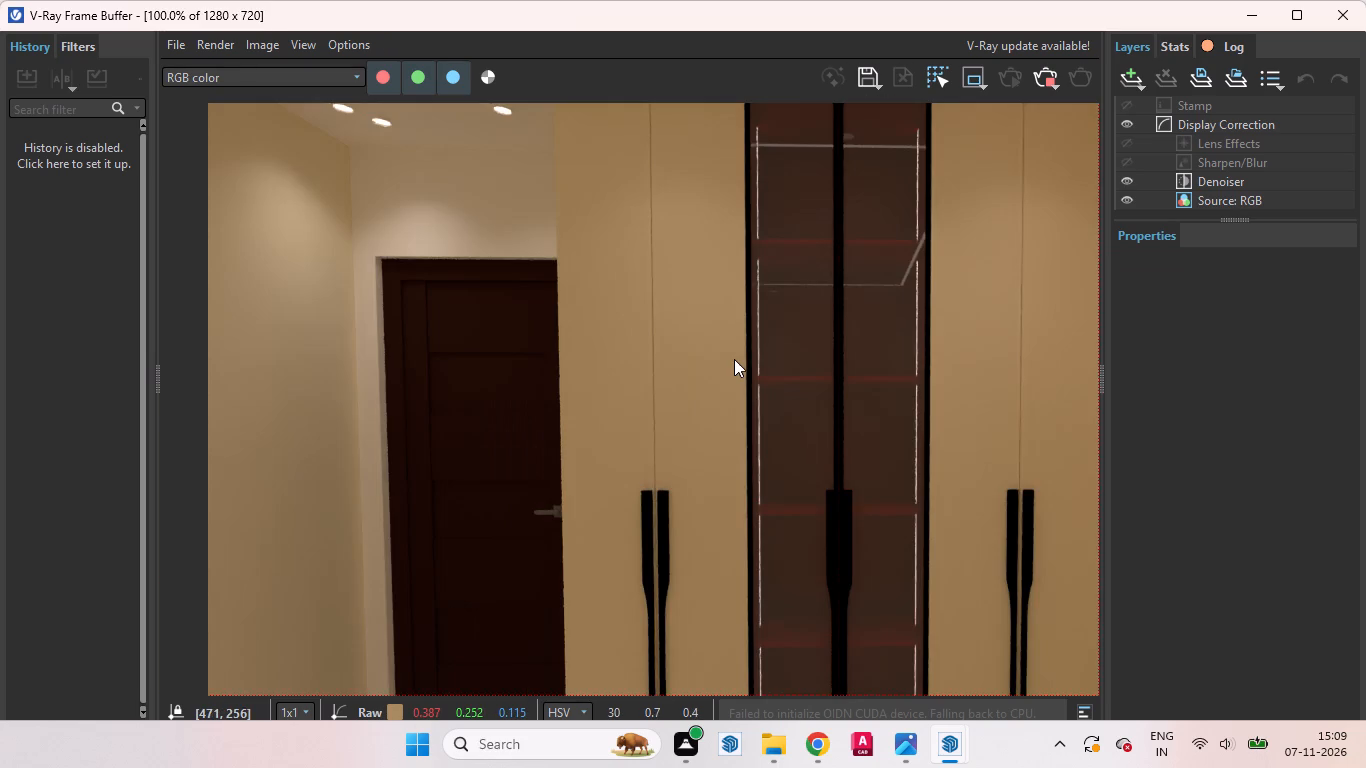
scroll(298, 244, "up", 1)
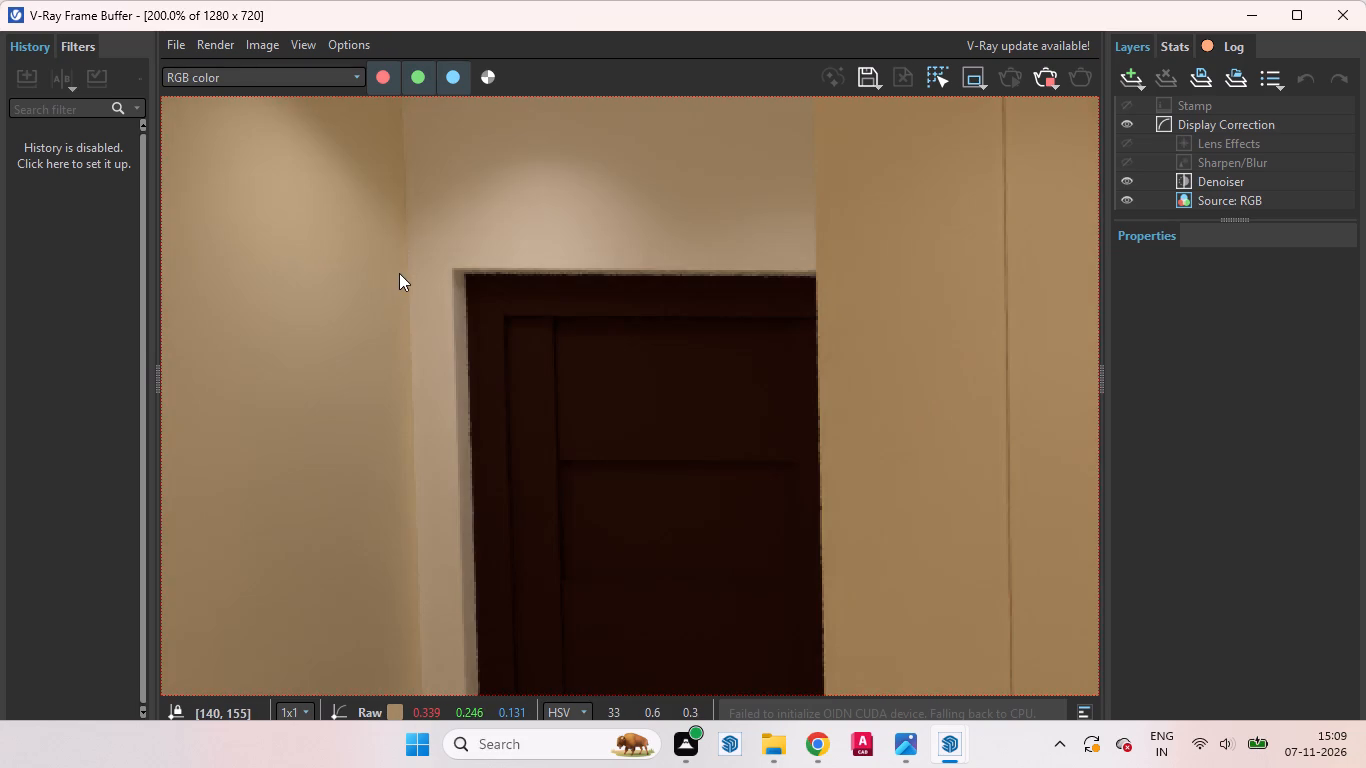
scroll(399, 273, "up", 1)
scroll(445, 292, "down", 2)
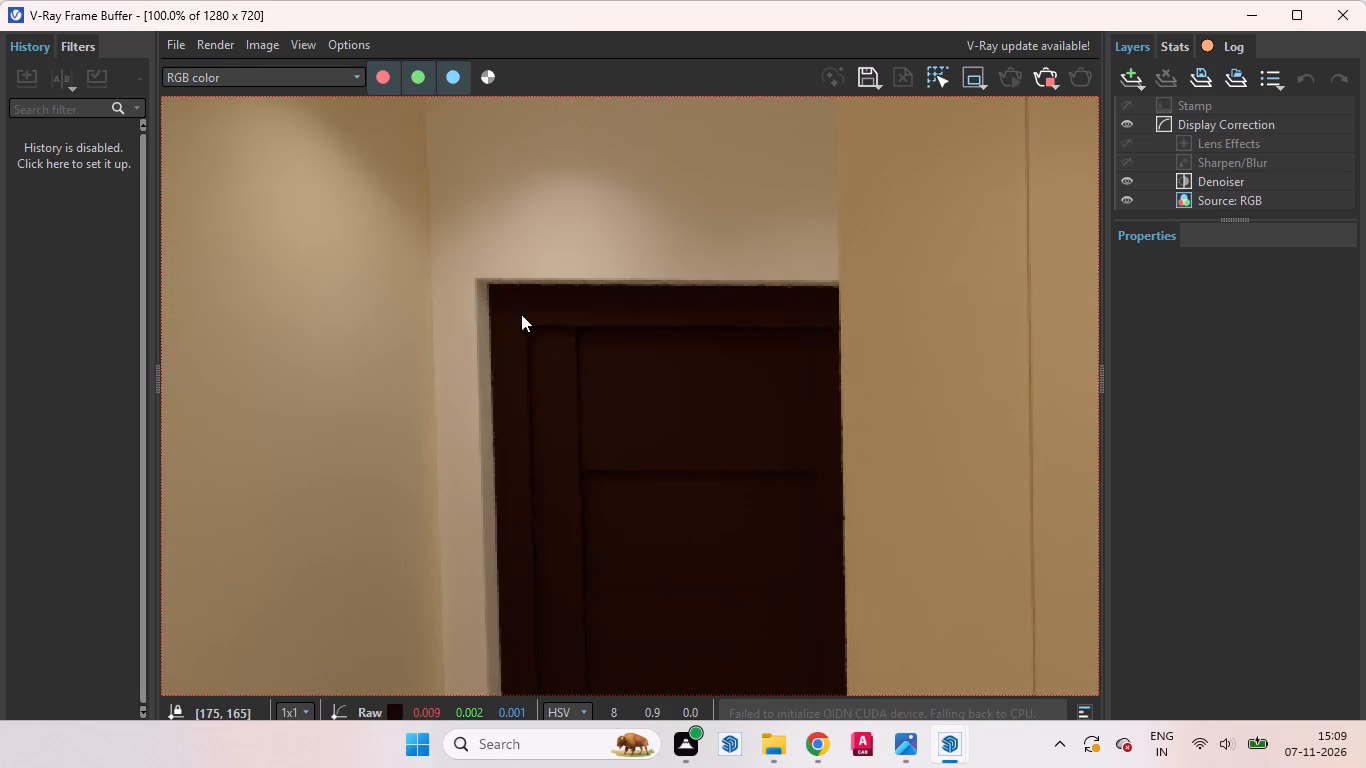
scroll(530, 316, "down", 1)
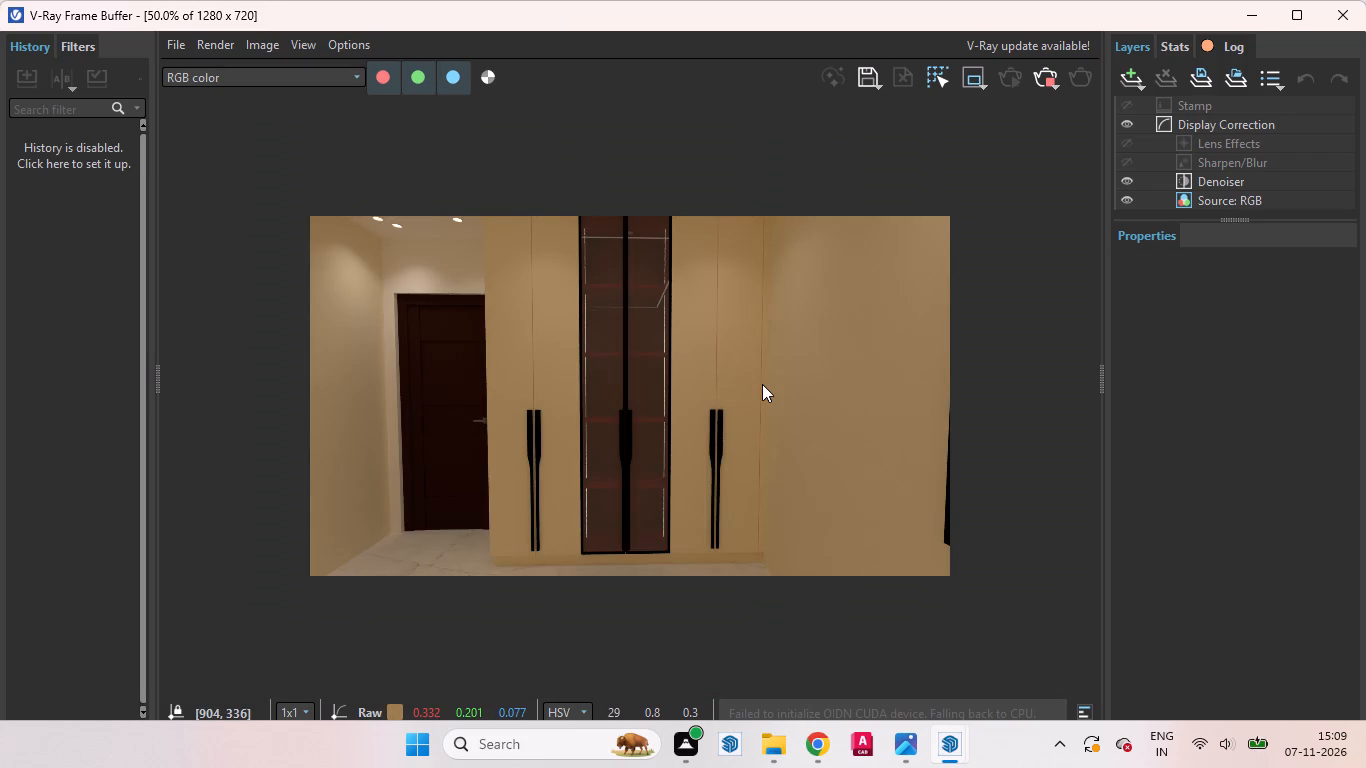
Review the render's wardrobe edge at the side wall, the ceiling lights near the door and the lit glass shelves.
scroll(762, 384, "up", 2)
scroll(781, 390, "down", 1)
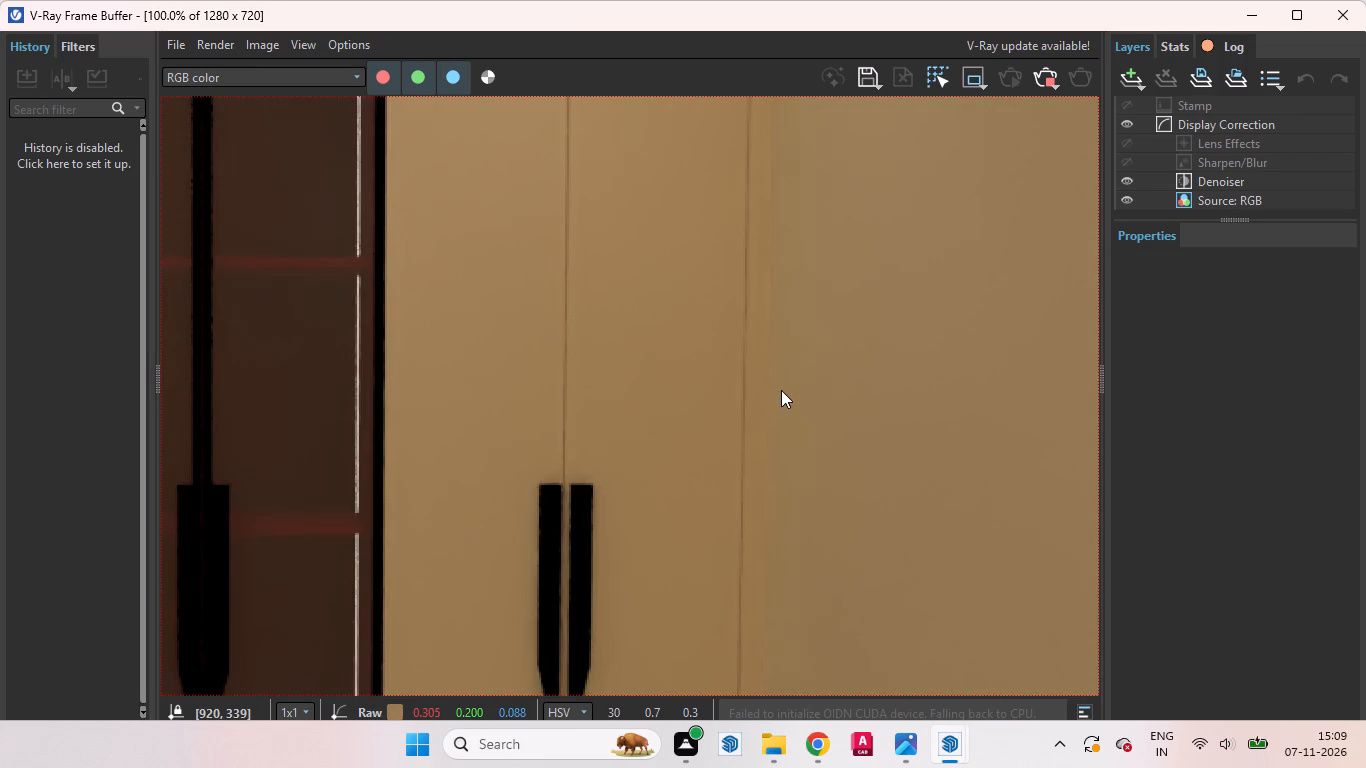
scroll(781, 390, "down", 2)
scroll(525, 365, "up", 2)
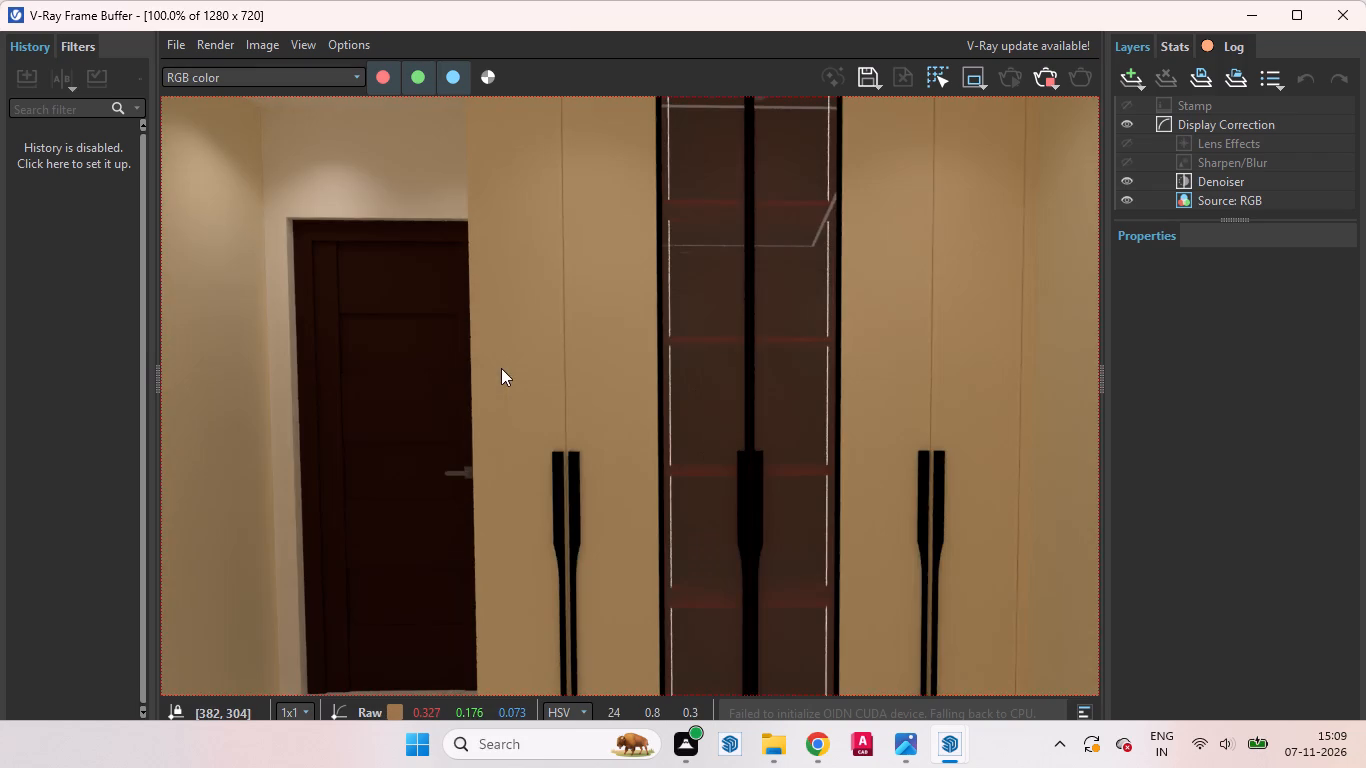
scroll(538, 394, "down", 1)
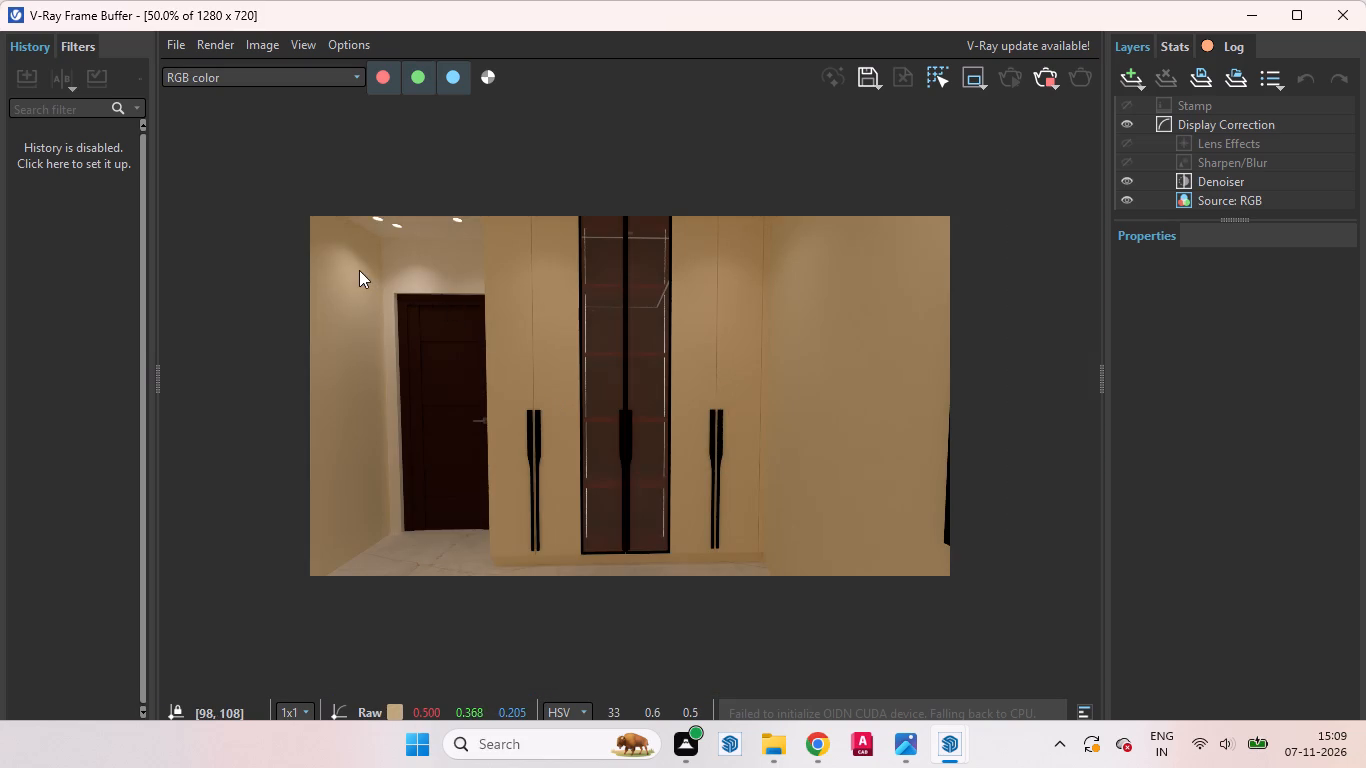
scroll(363, 272, "up", 2)
scroll(458, 344, "down", 2)
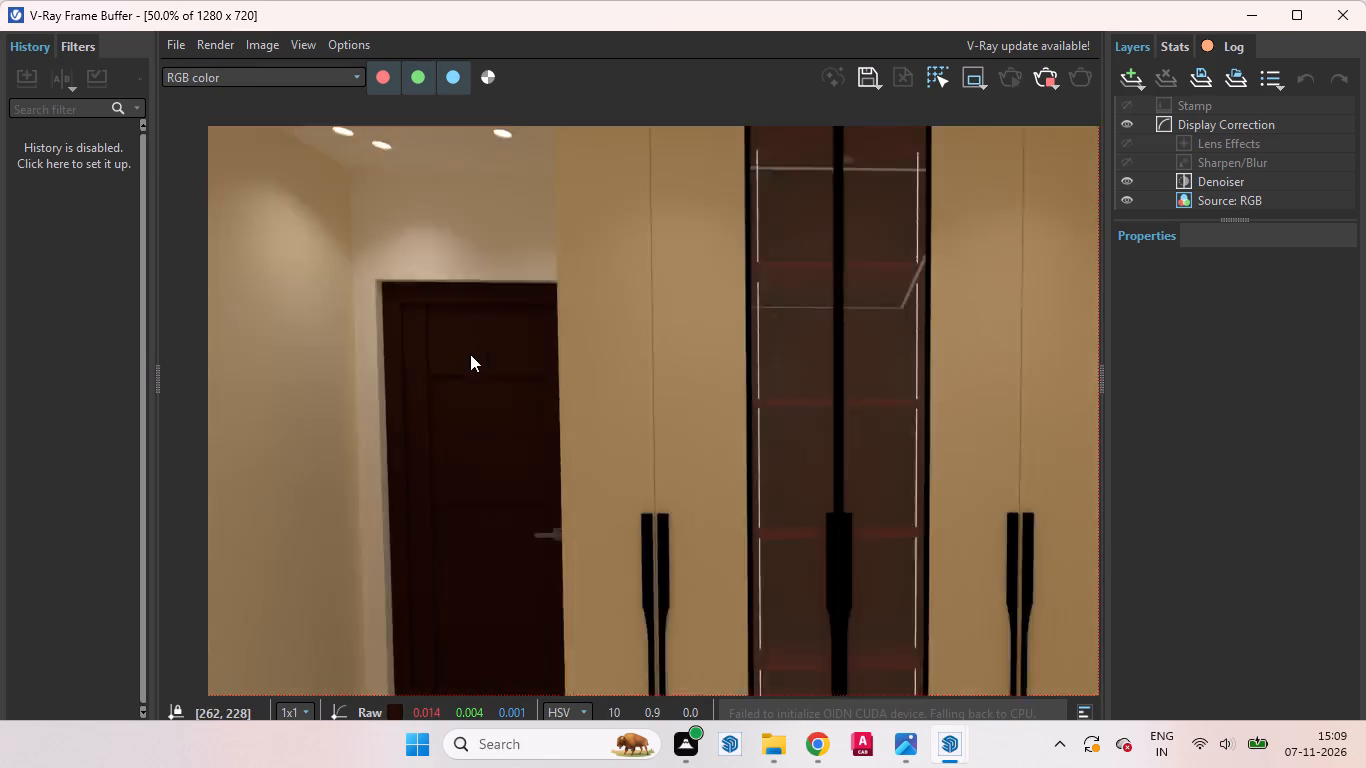
scroll(393, 205, "up", 1)
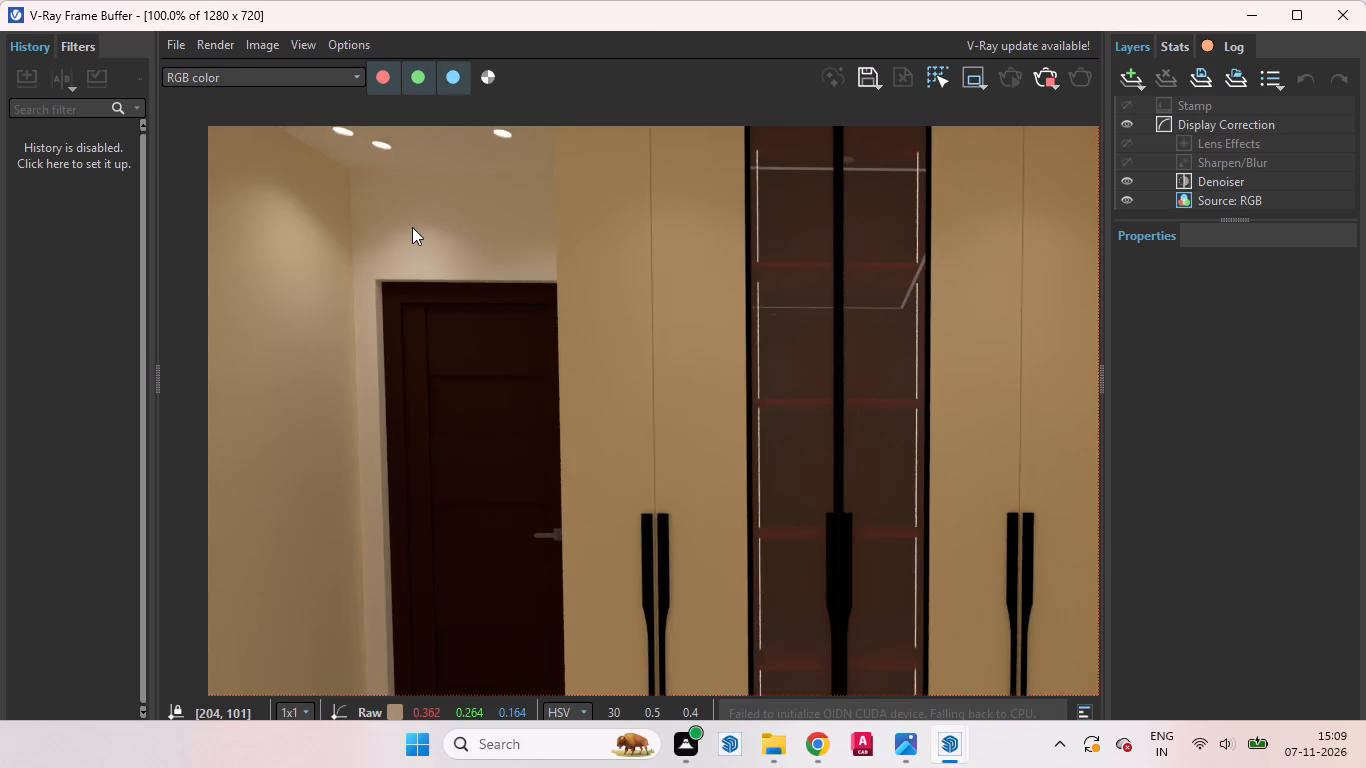
scroll(436, 238, "down", 2)
scroll(485, 296, "up", 2)
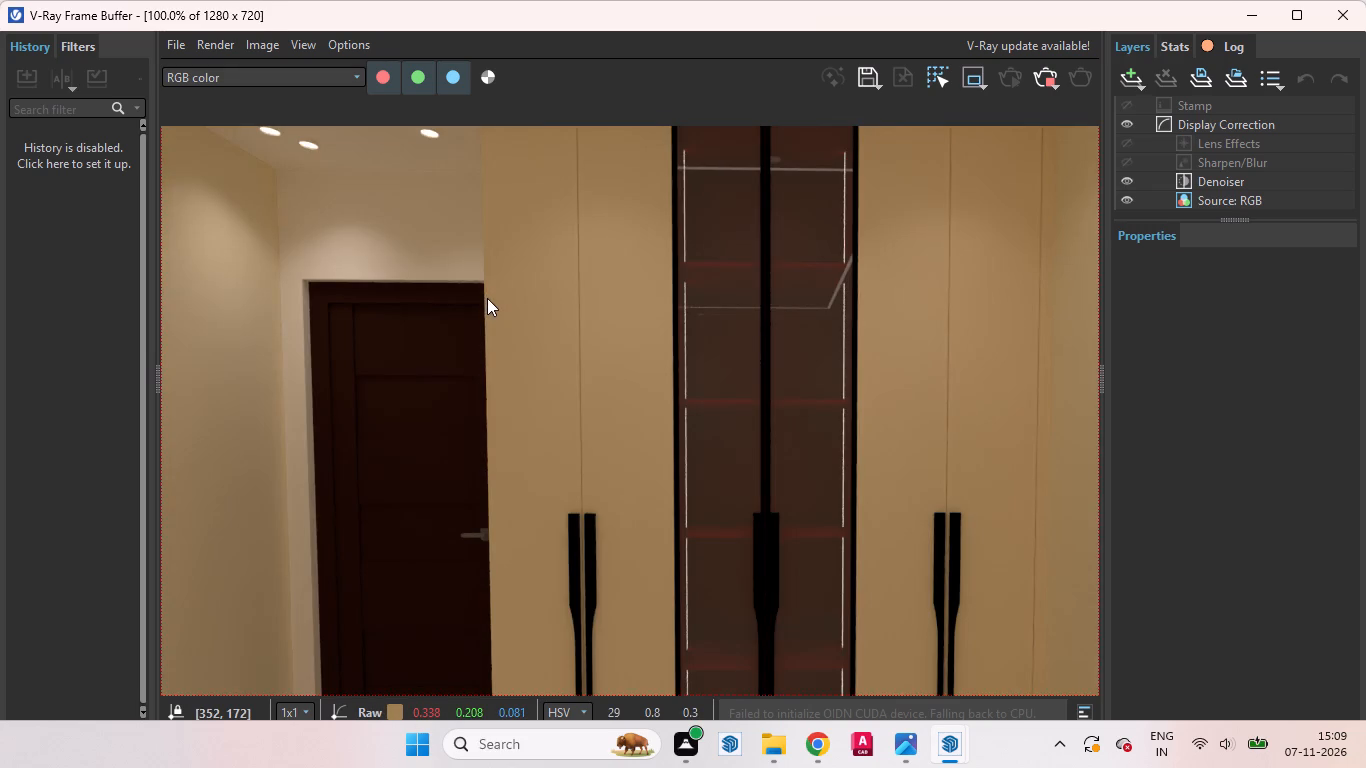
scroll(487, 298, "down", 2)
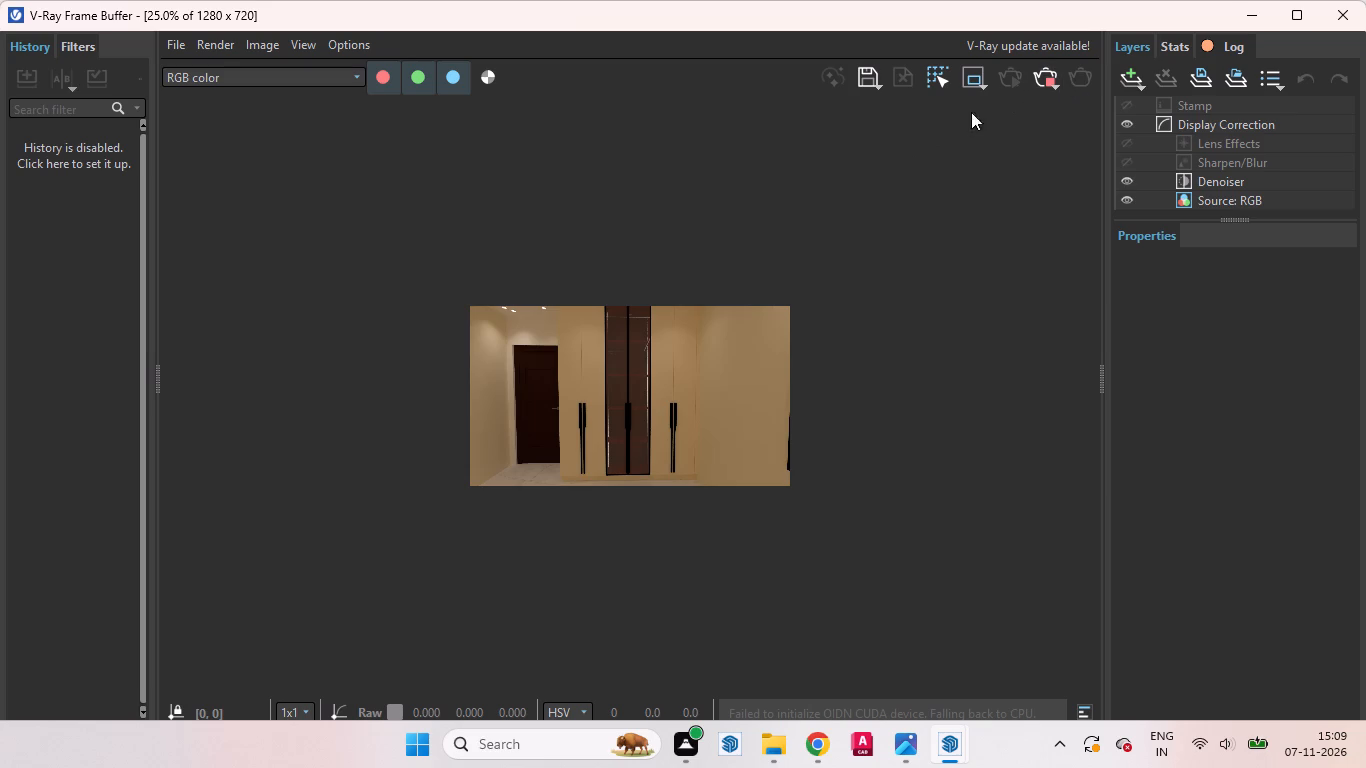
scroll(598, 356, "up", 3)
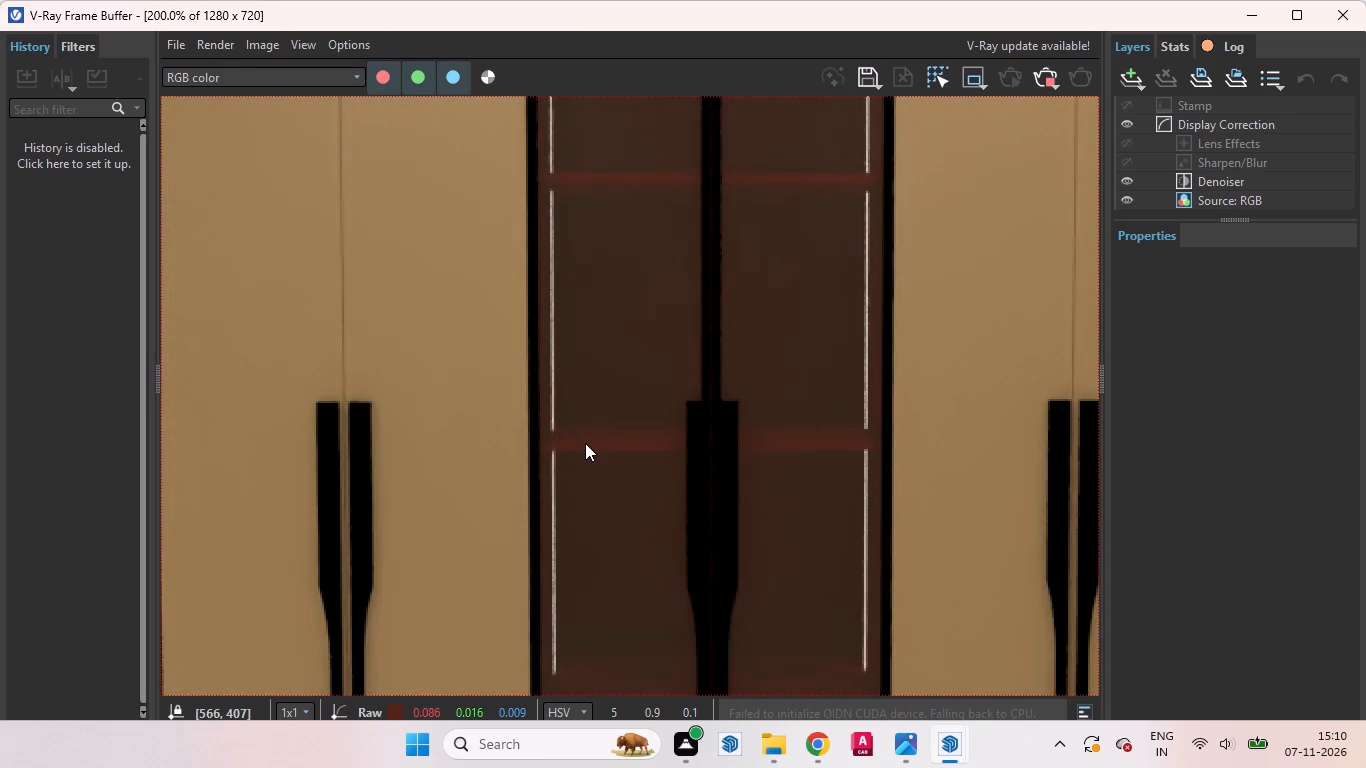
Look over the Scene 1 wardrobe render once more, stop rendering and minimise the frame buffer.
scroll(587, 443, "down", 3)
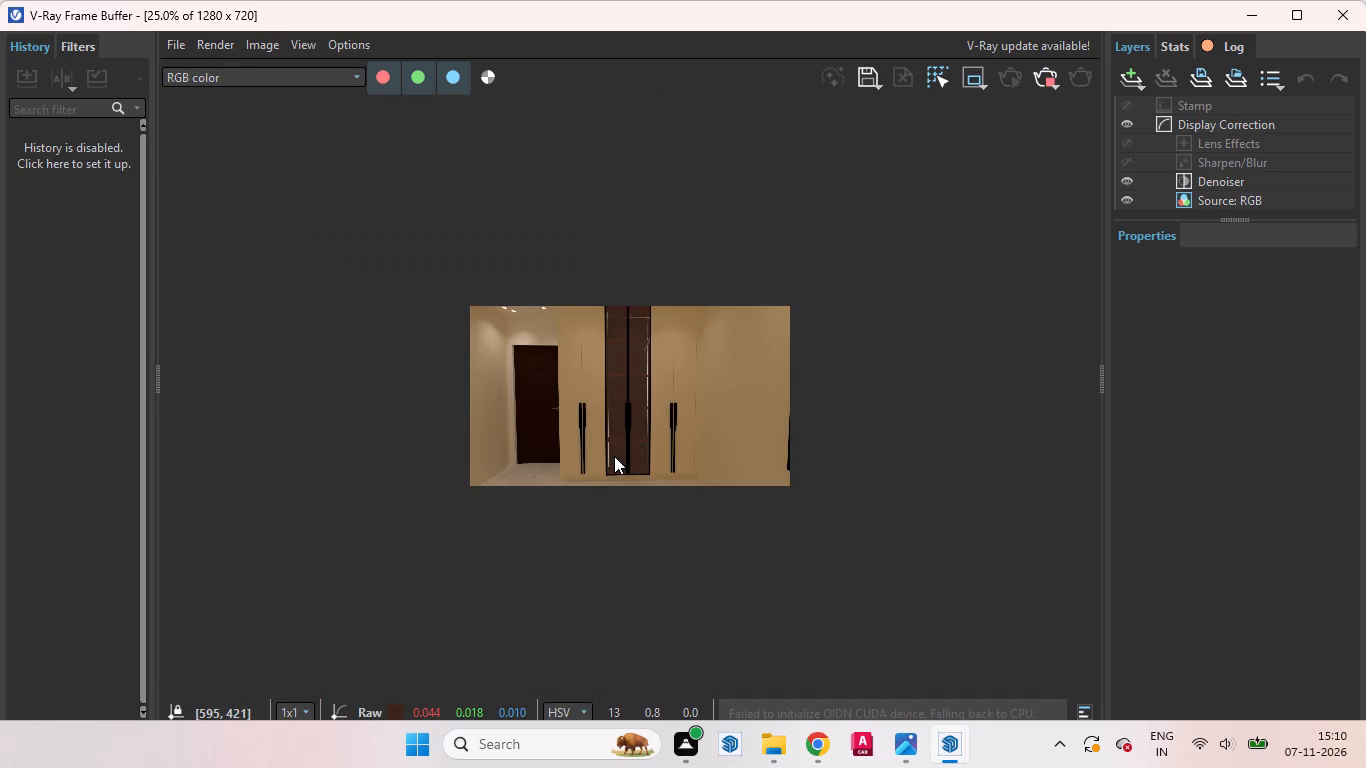
scroll(614, 456, "up", 2)
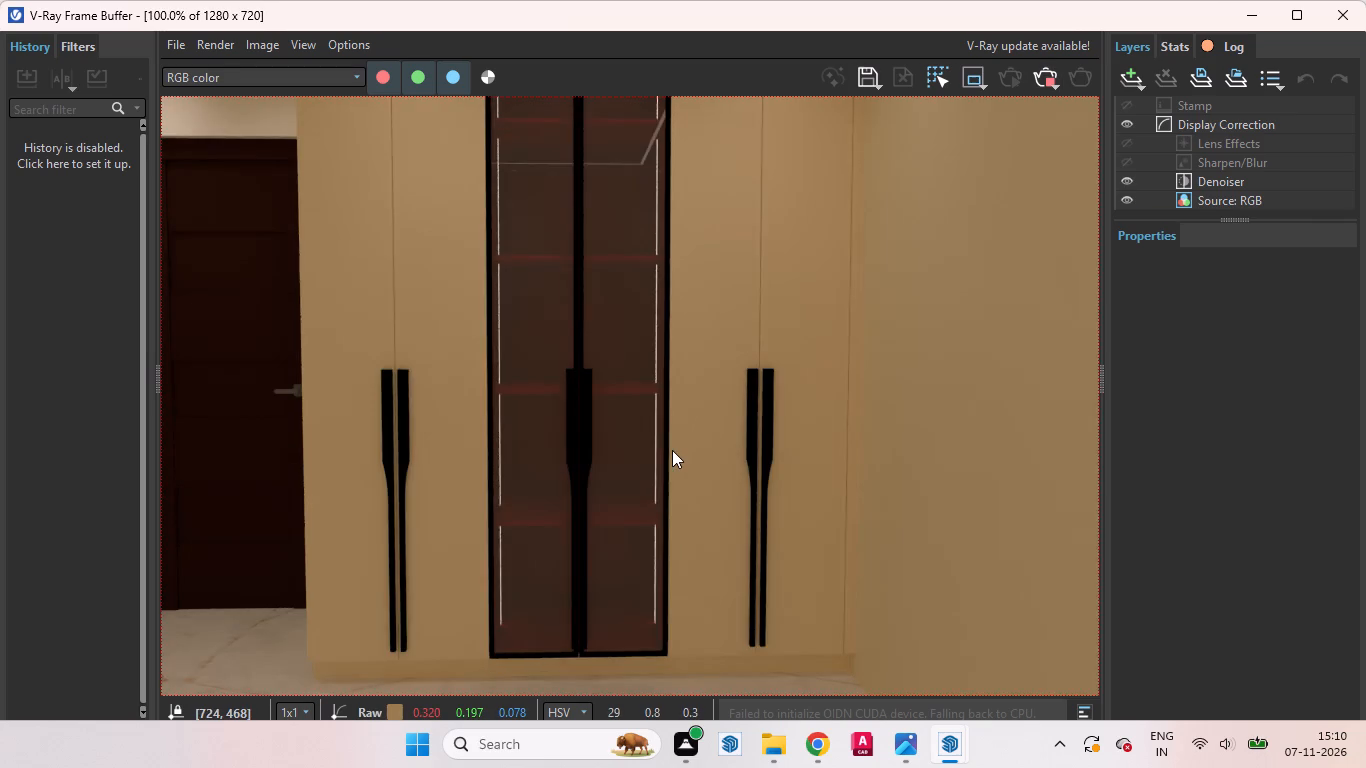
scroll(674, 450, "down", 1)
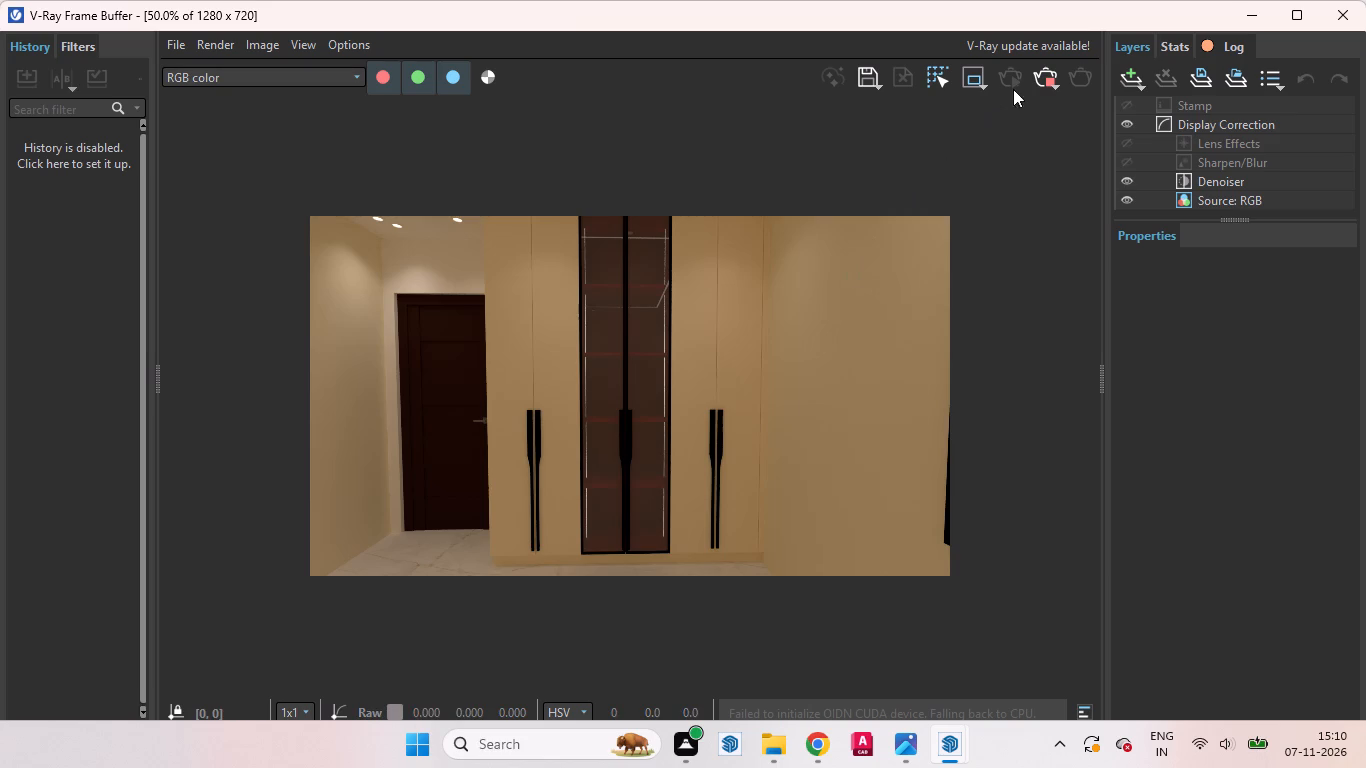
left_click(1039, 78)
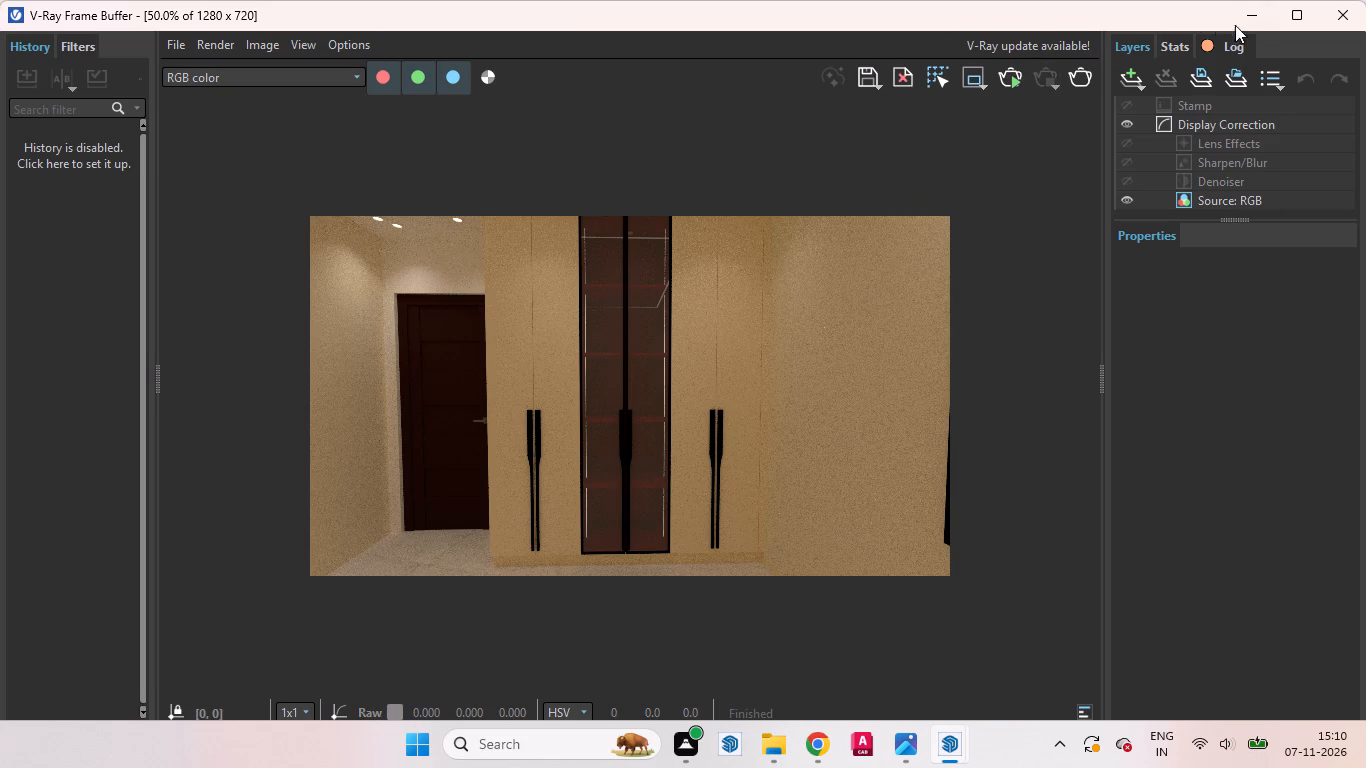
left_click(1253, 30)
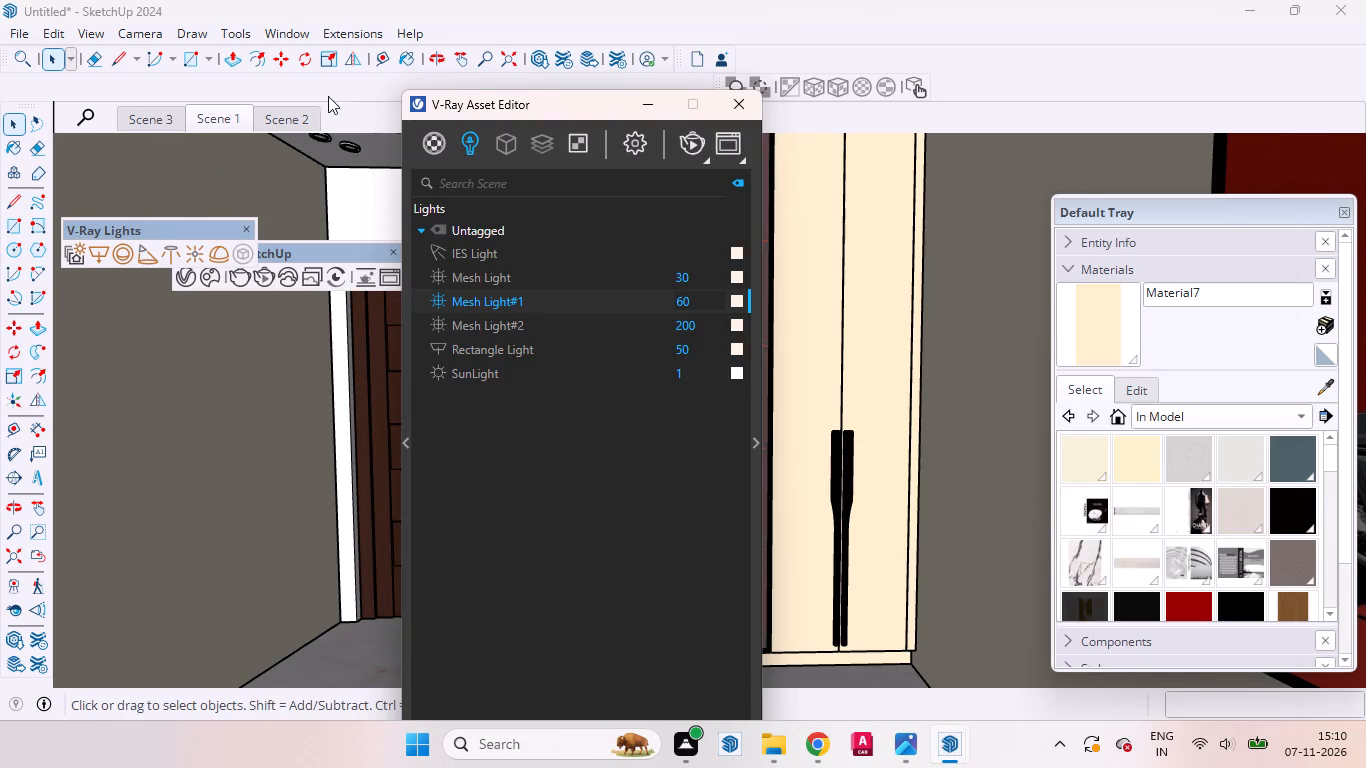
Unhide the V-Ray light widgets so the ceiling lights near the door show their light symbols.
left_click_drag(563, 105, 646, 162)
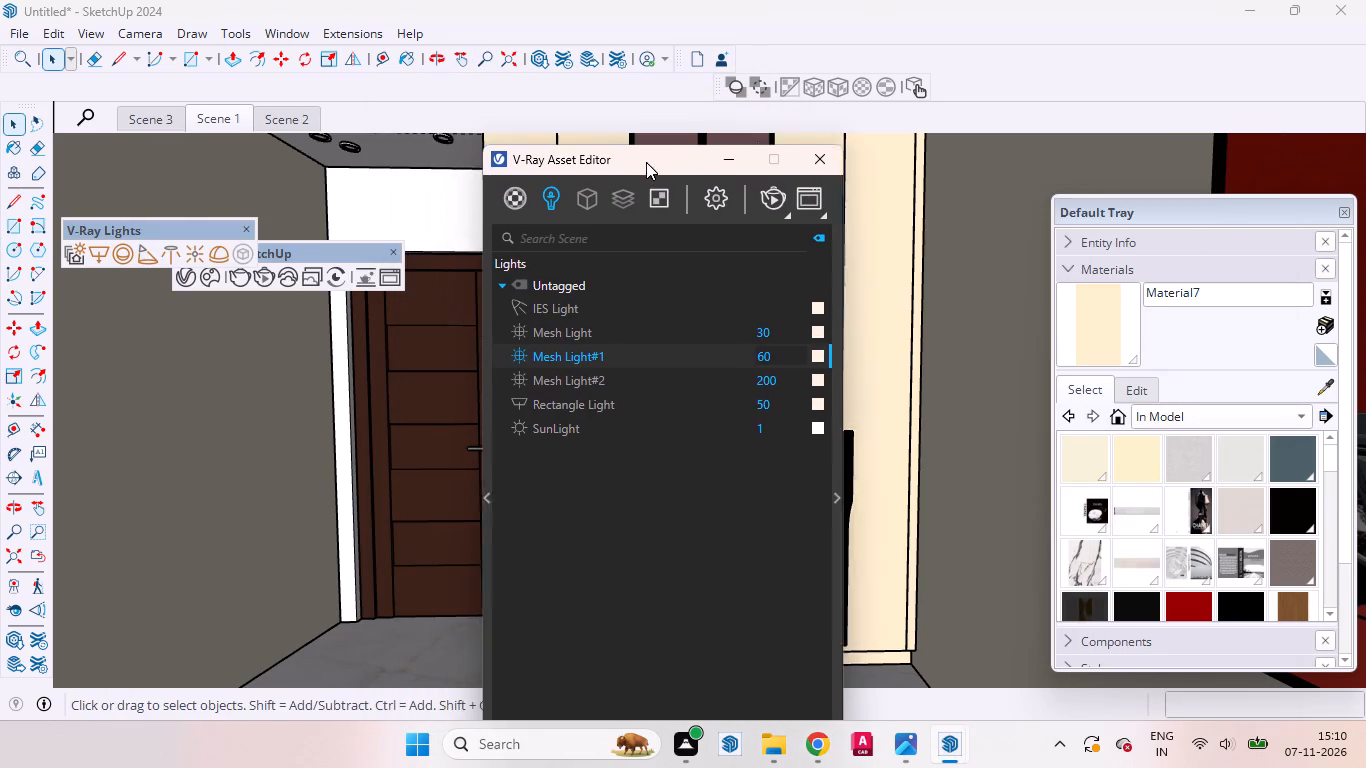
left_click_drag(646, 162, 674, 178)
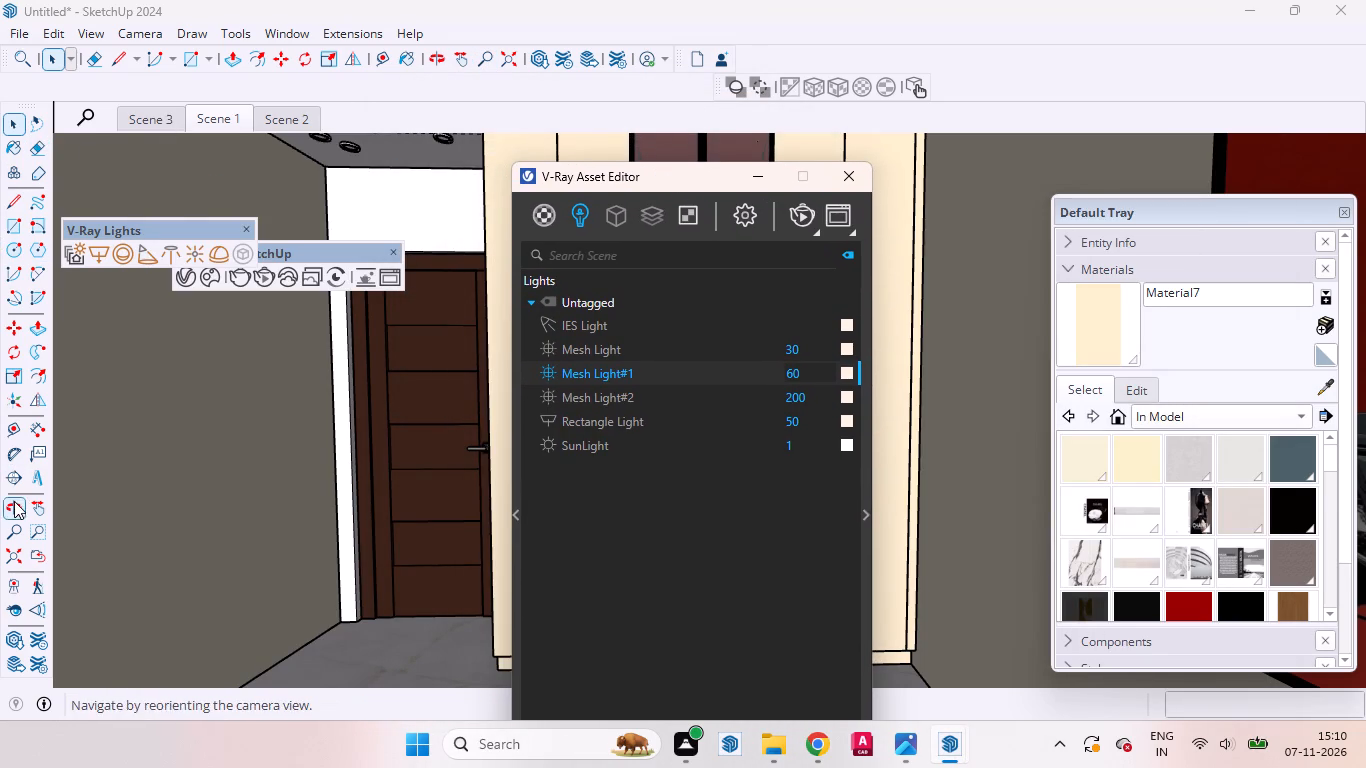
left_click(34, 498)
left_click_drag(293, 207, 294, 207)
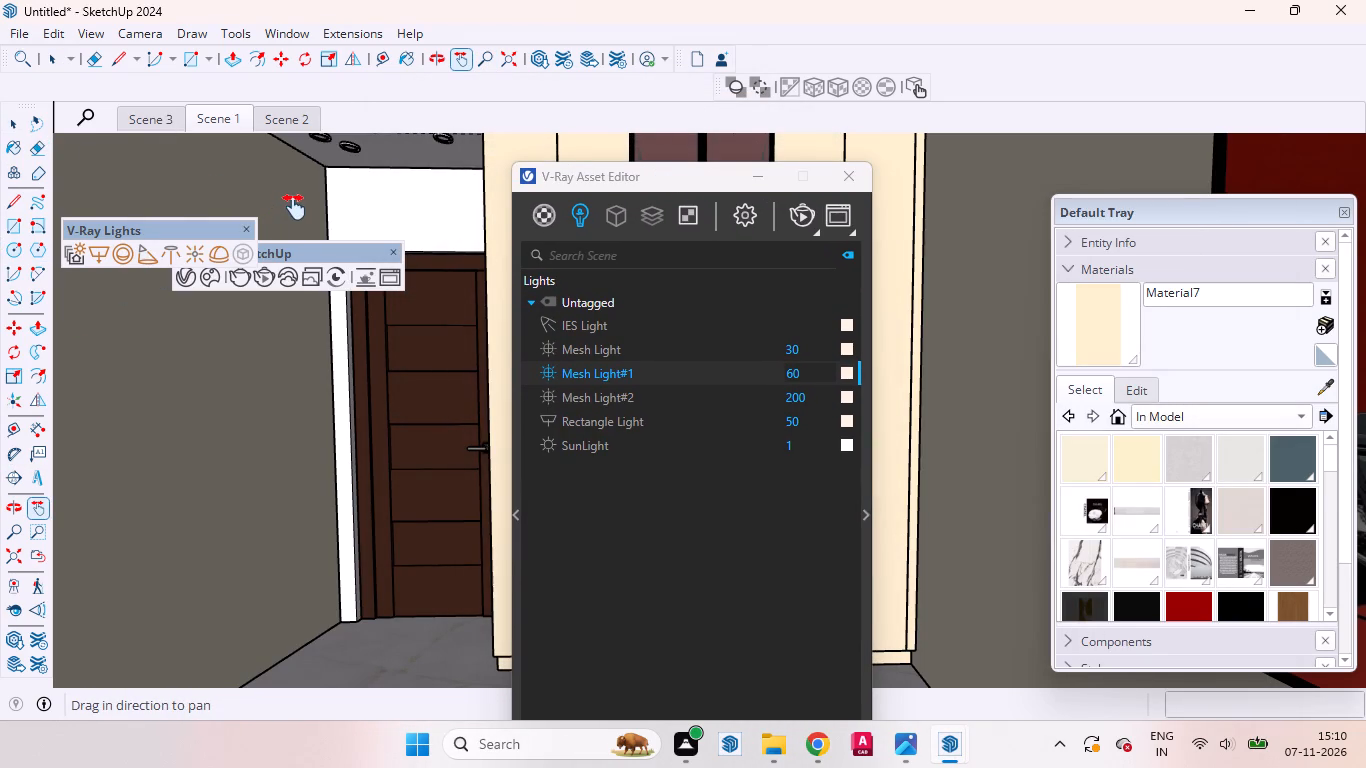
left_click_drag(294, 207, 299, 240)
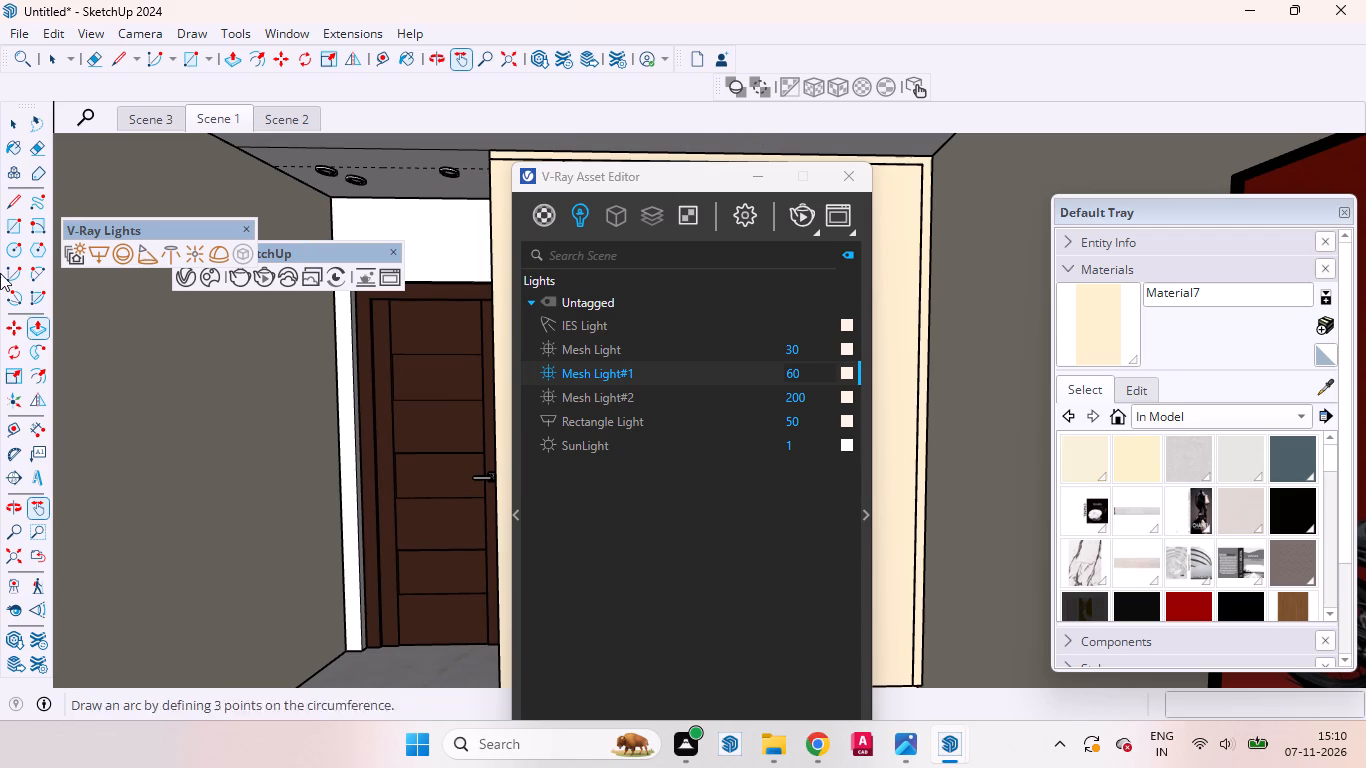
left_click(14, 126)
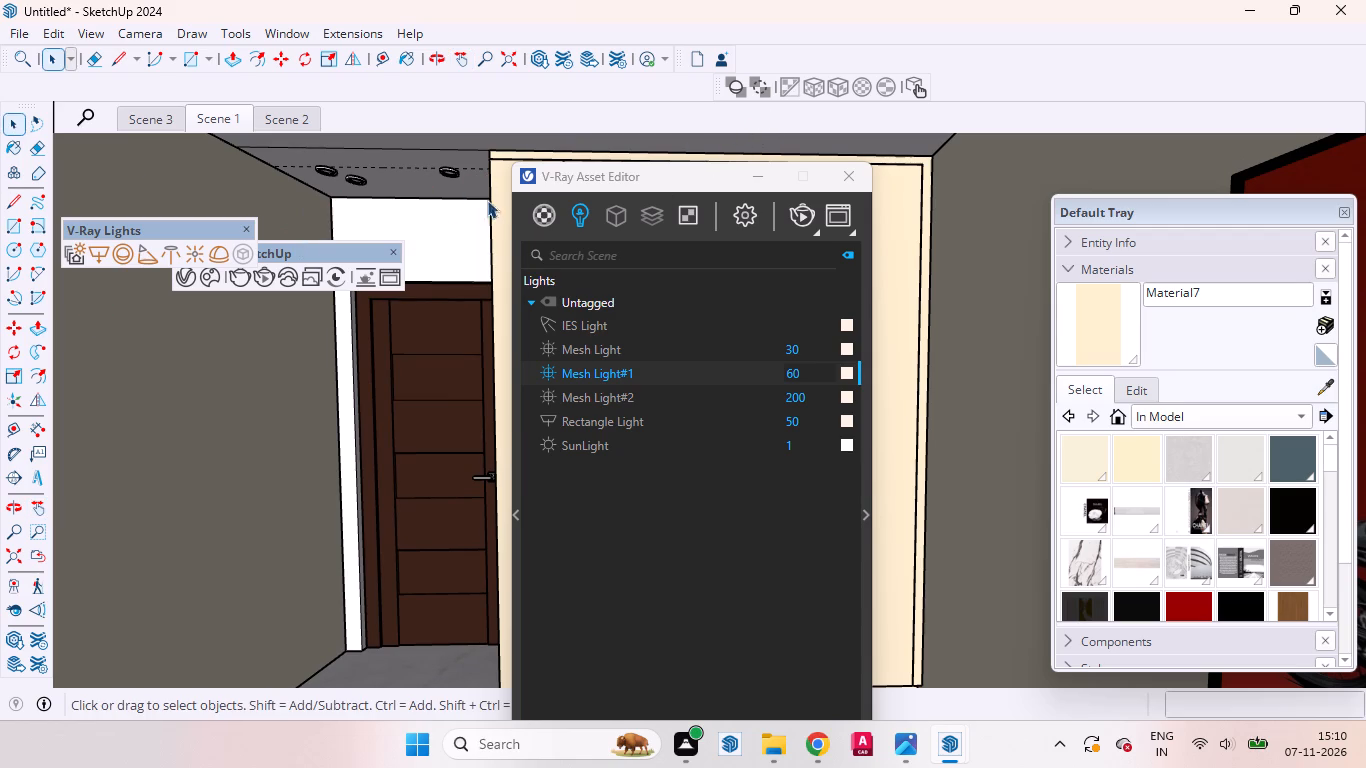
left_click(753, 89)
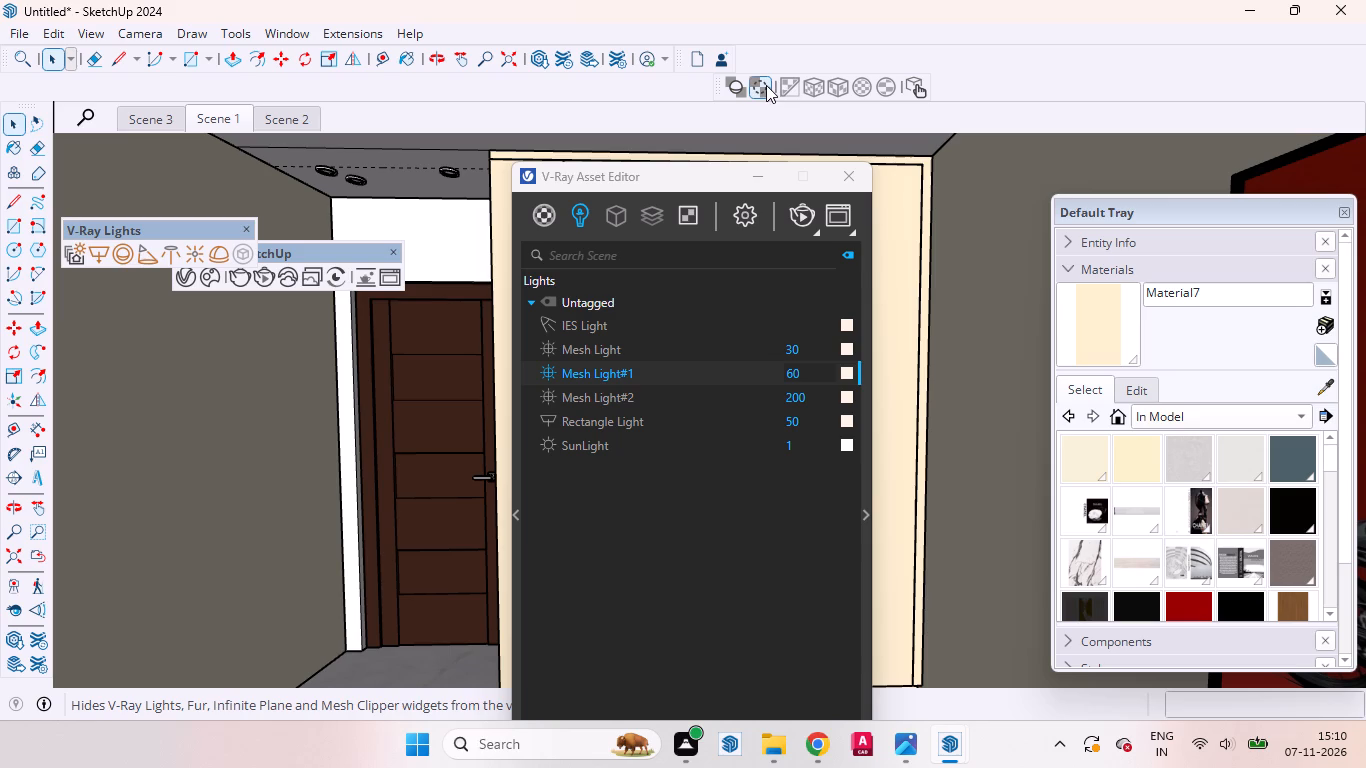
left_click(766, 85)
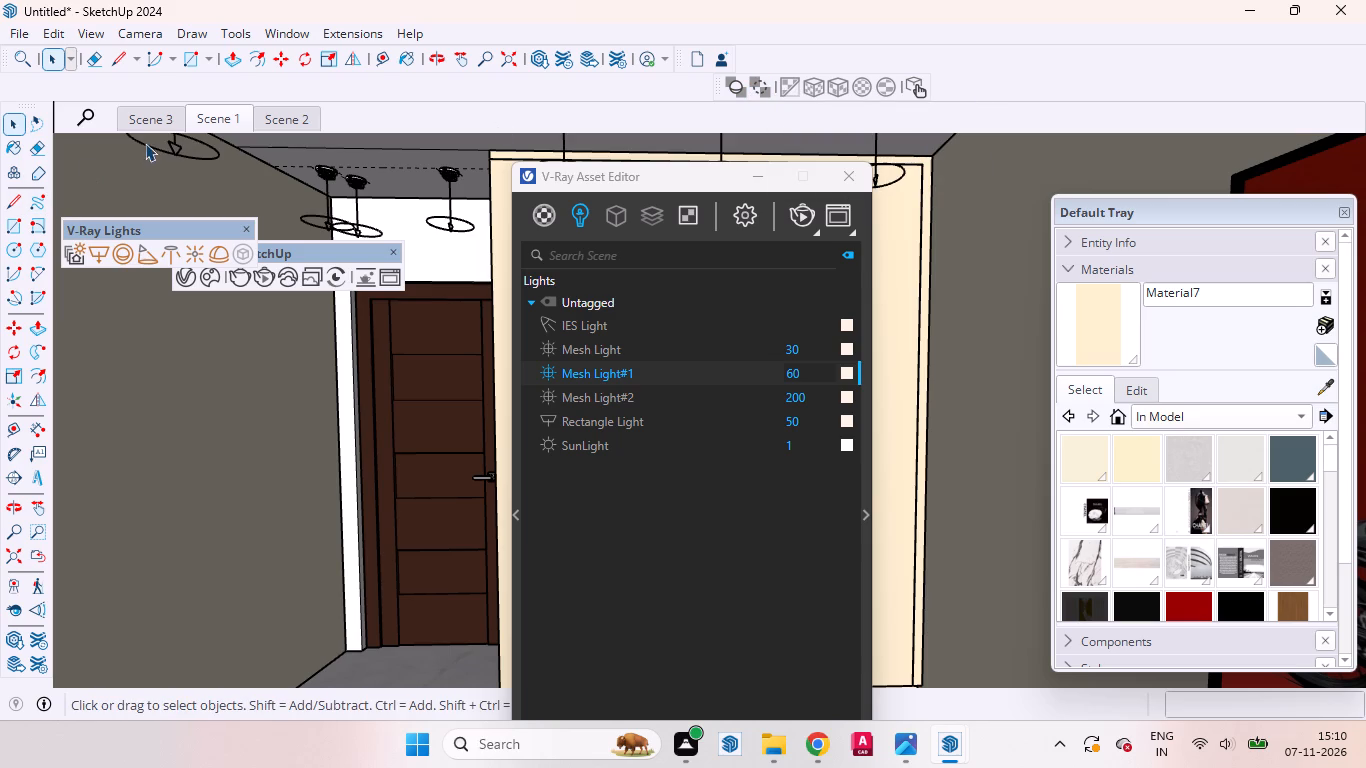
Erase the extra ceiling light closest to the side wall, in the pair in front of the door.
scroll(313, 166, "up", 4)
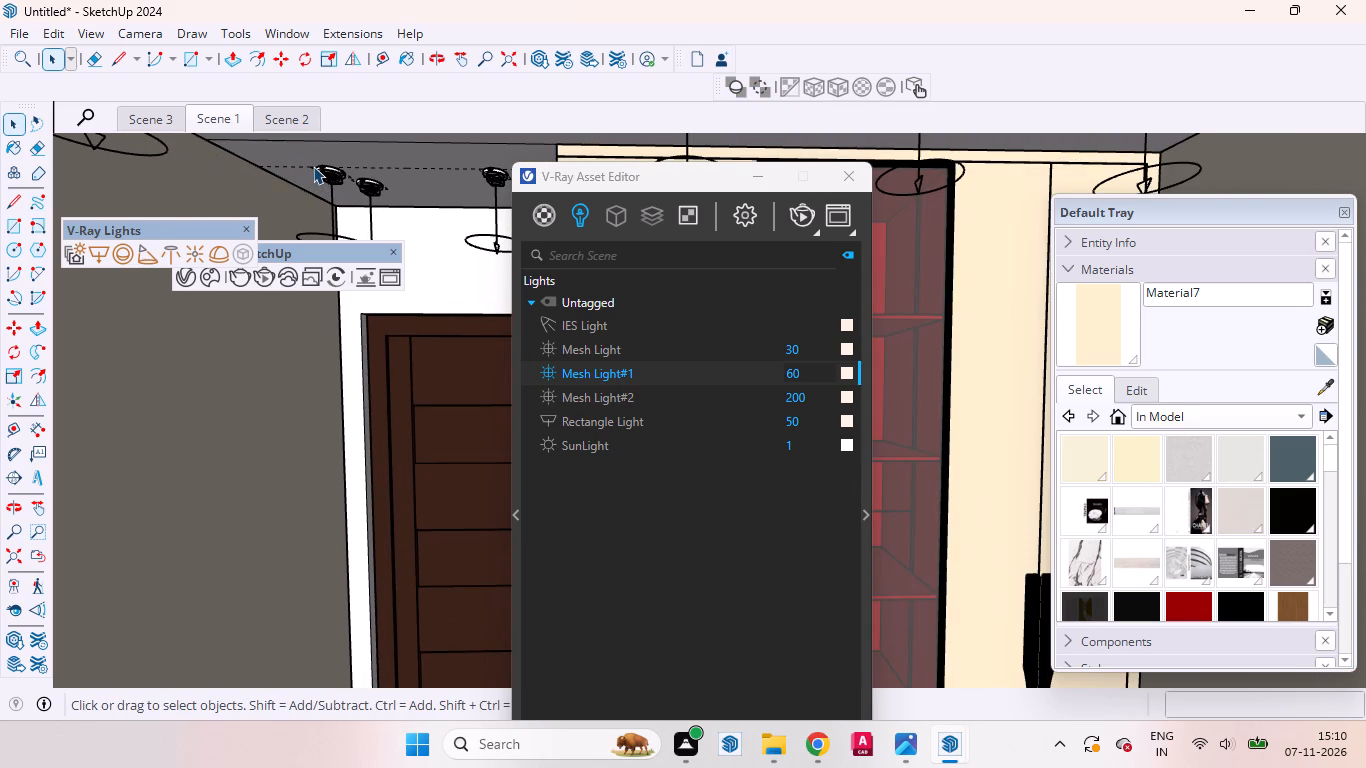
scroll(313, 166, "up", 9)
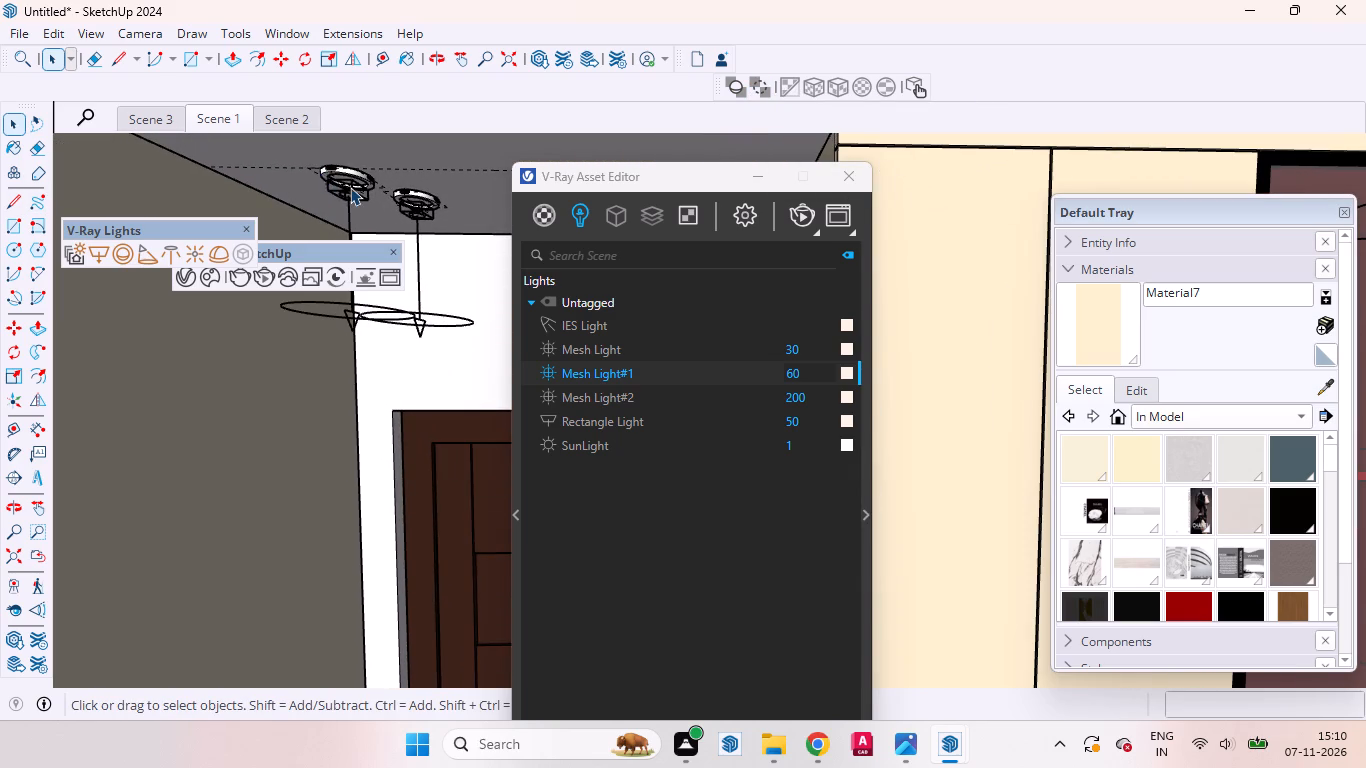
left_click(350, 187)
right_click(350, 187)
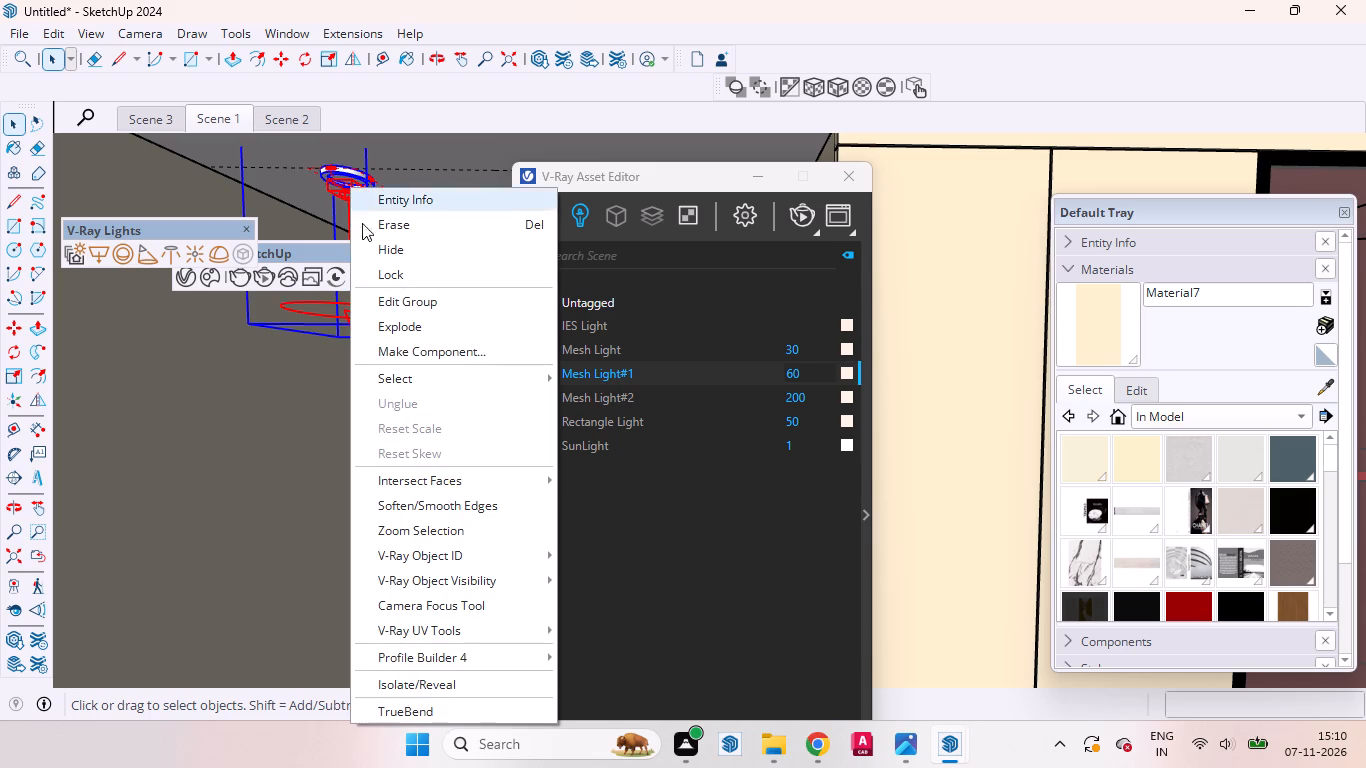
left_click(365, 233)
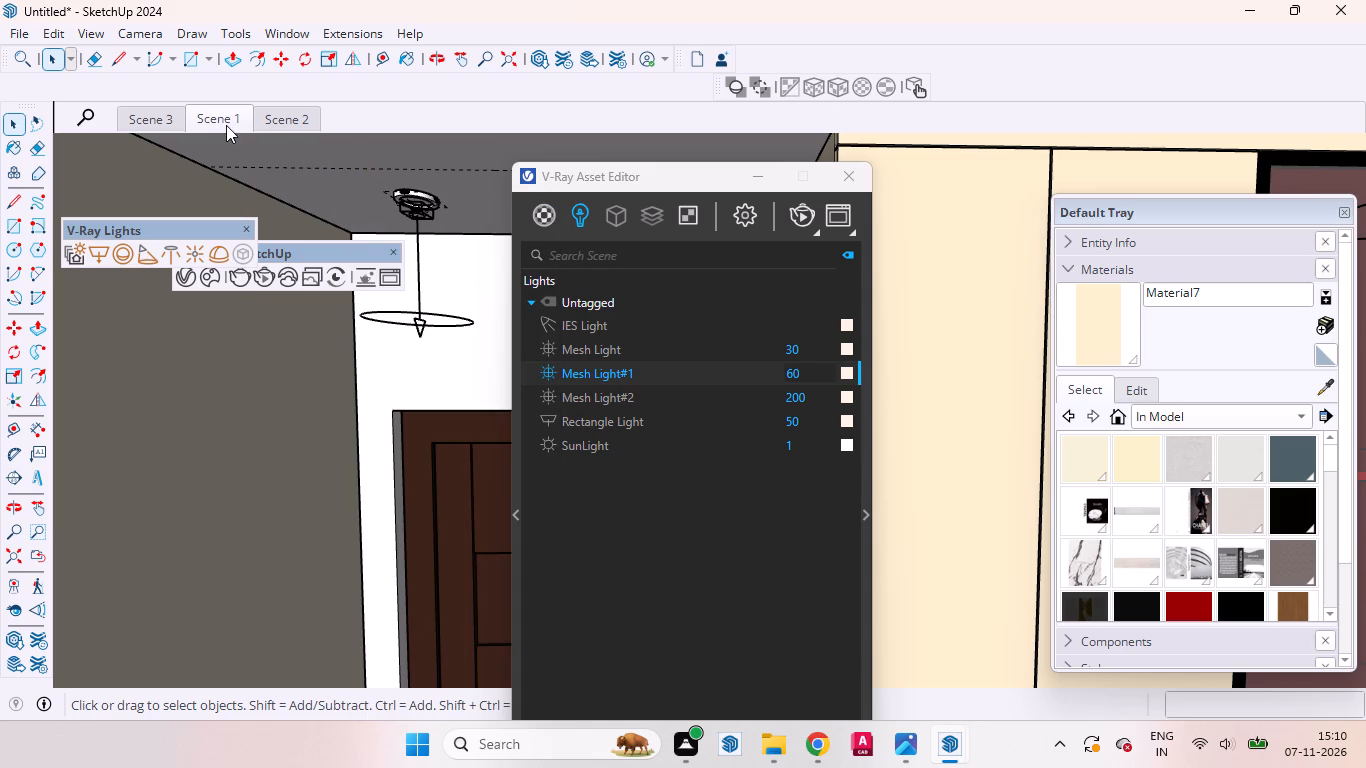
In Scene 2, sample the side wall's 0897 AP 7835 CREAM CARESS material and try to paint the white wall above the door.
left_click_drag(670, 191, 495, 243)
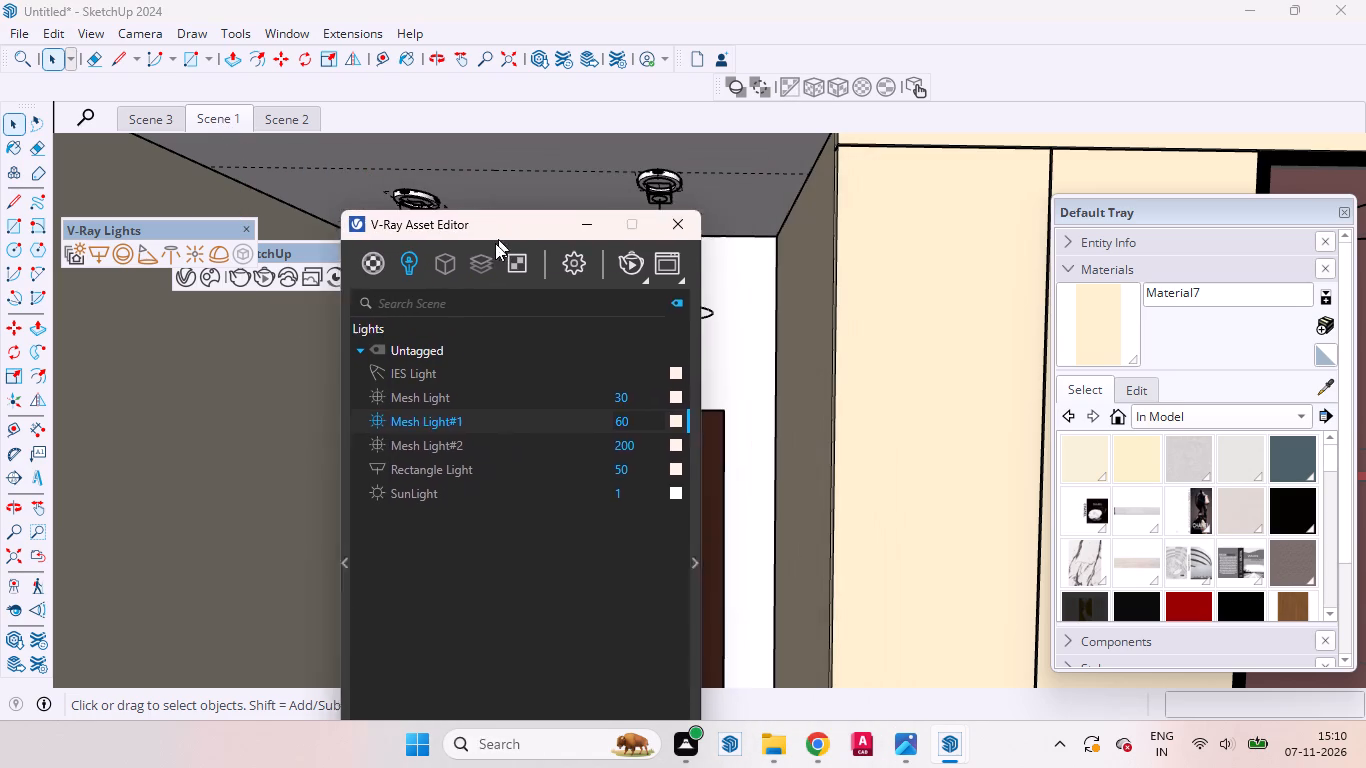
left_click_drag(495, 243, 440, 353)
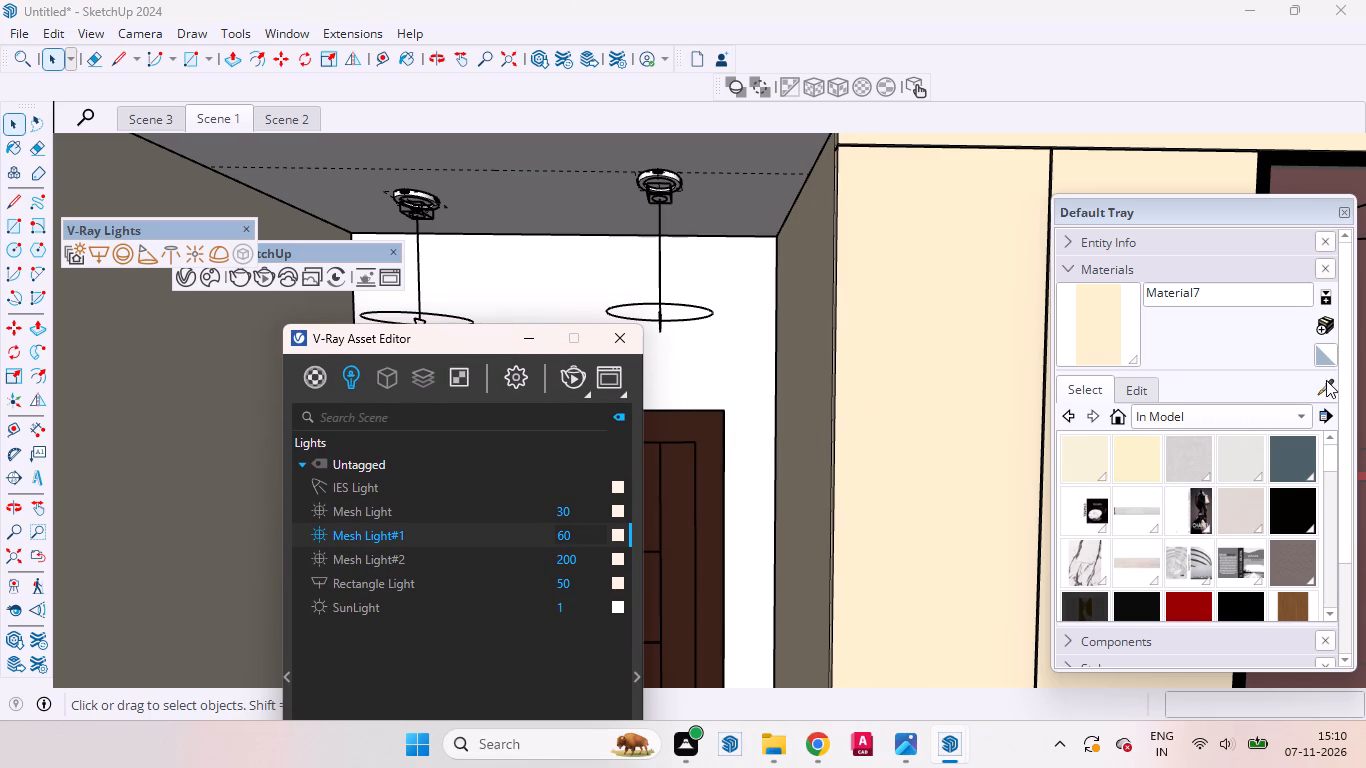
left_click(1322, 383)
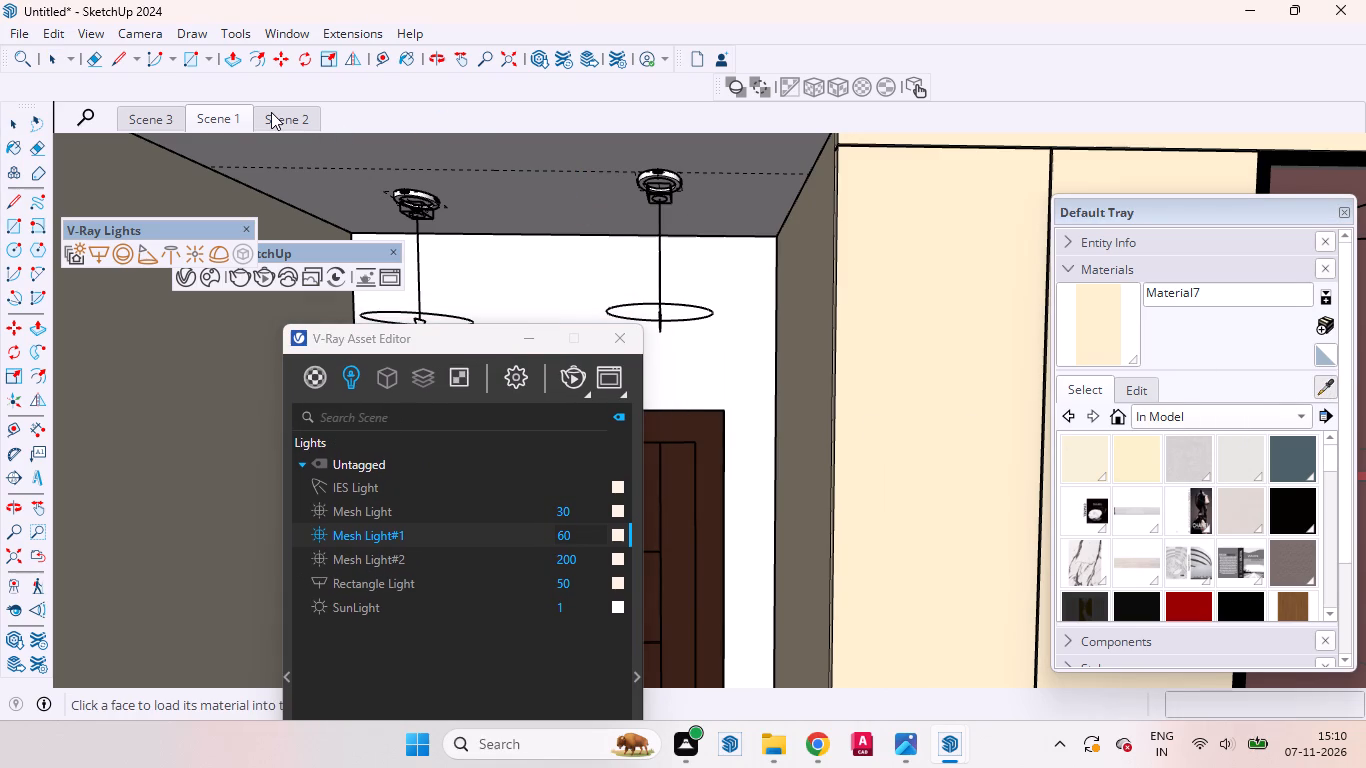
left_click(271, 112)
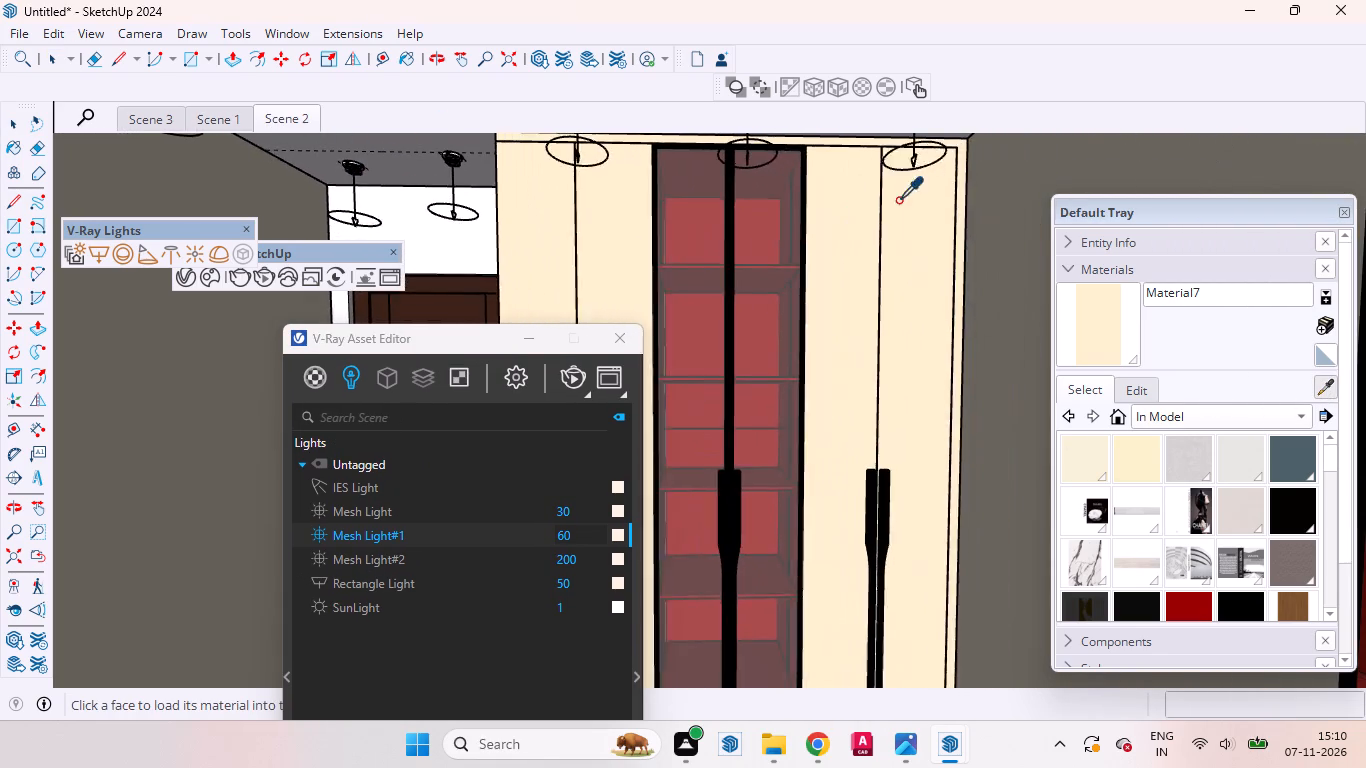
left_click(1027, 221)
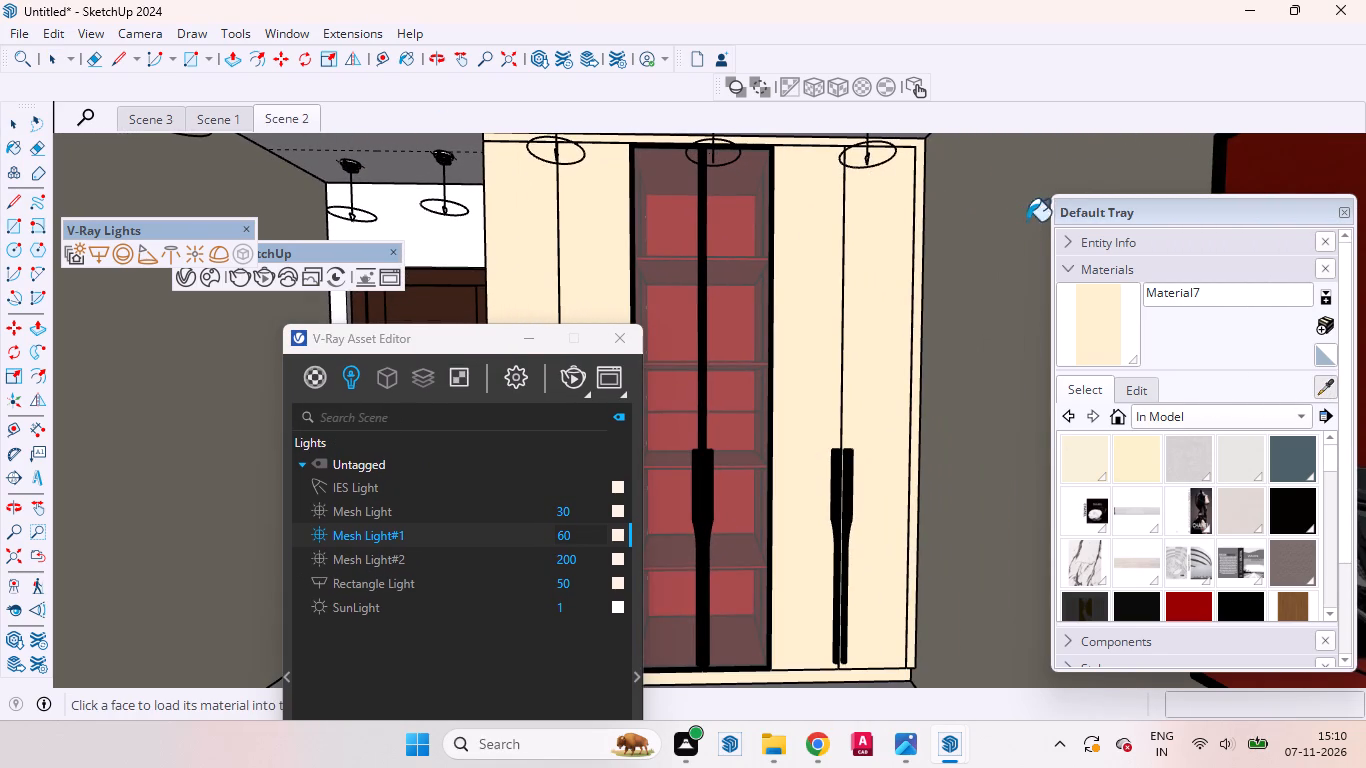
scroll(373, 198, "up", 17)
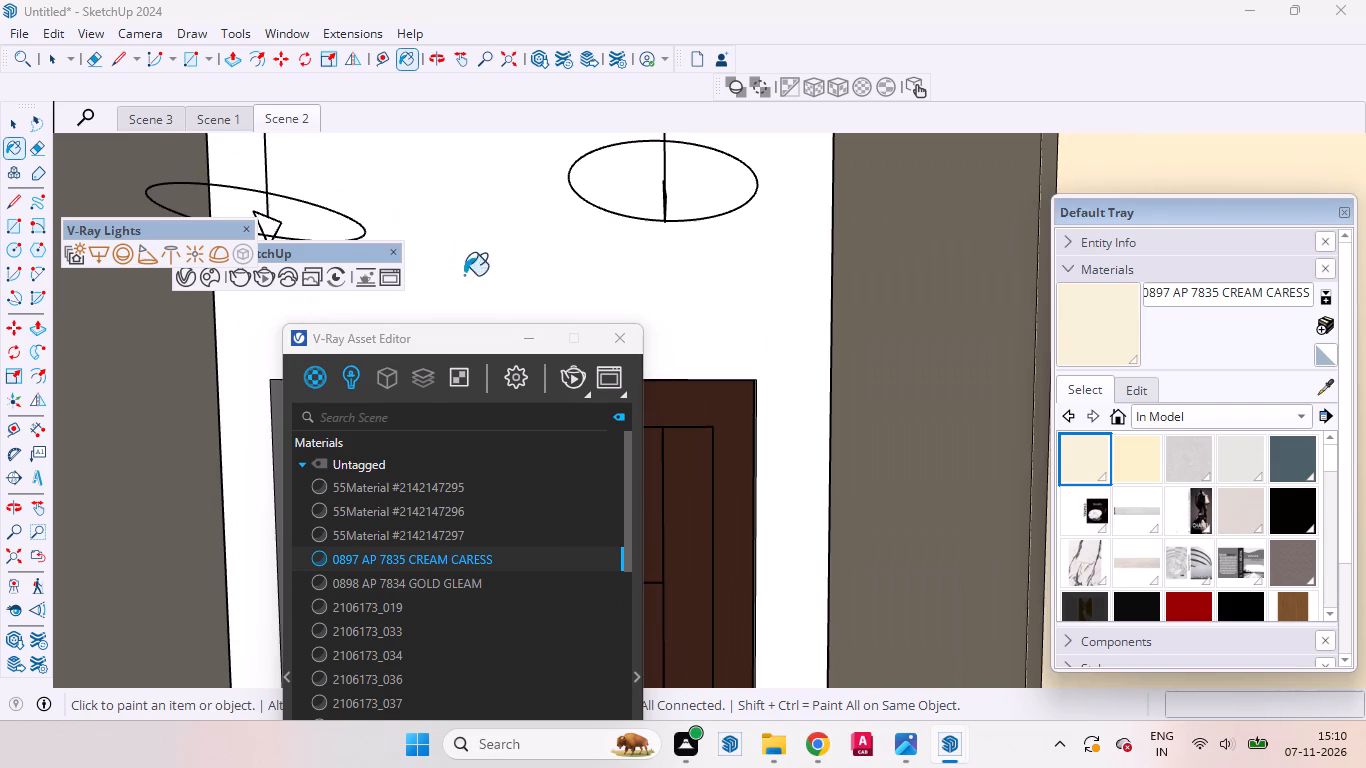
left_click(546, 271)
scroll(540, 264, "up", 7)
scroll(540, 264, "down", 3)
scroll(540, 264, "up", 1)
scroll(540, 264, "down", 2)
scroll(540, 264, "up", 2)
left_click(540, 245)
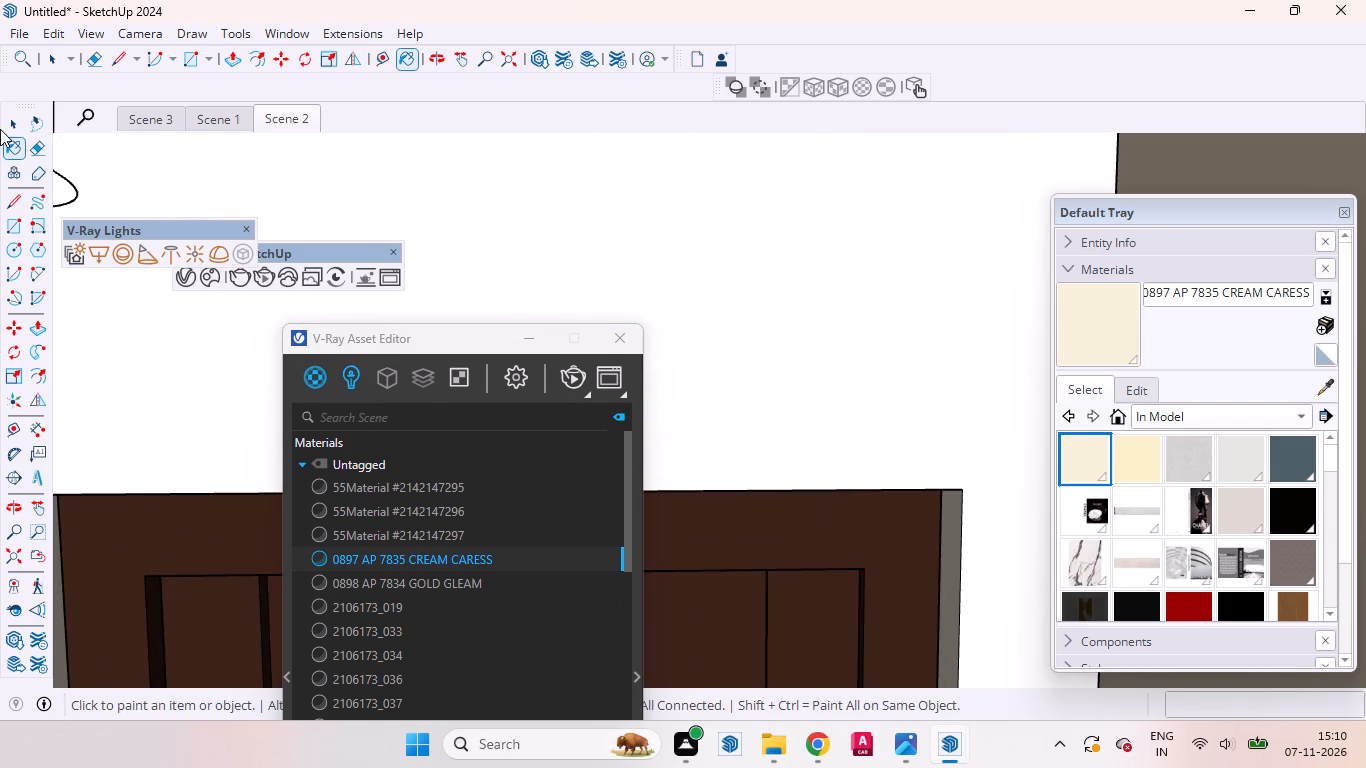
Open the door wall's group, select the face above the door and paint it with 0897 AP 7835 CREAM CARESS.
left_click(24, 124)
left_click(514, 265)
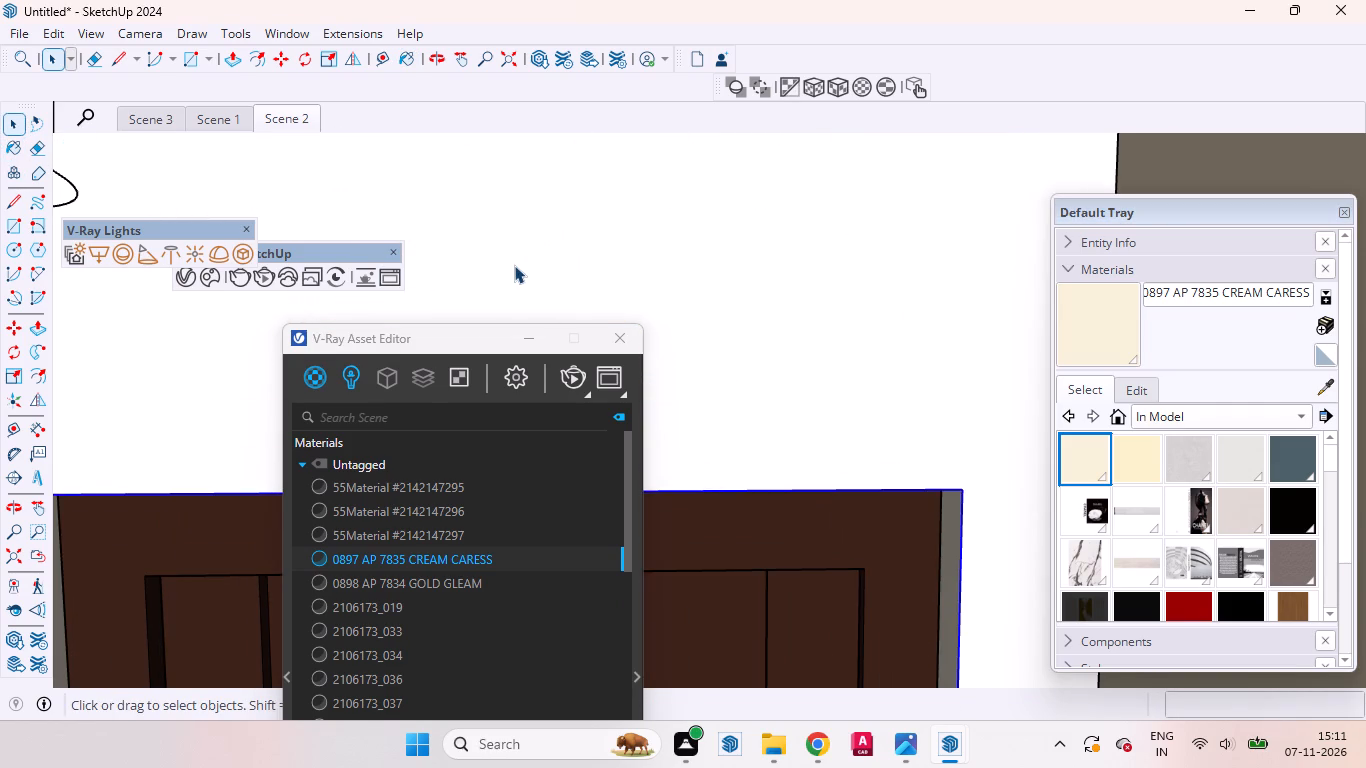
left_click(549, 265)
left_click_drag(552, 264, 569, 228)
left_click(569, 228)
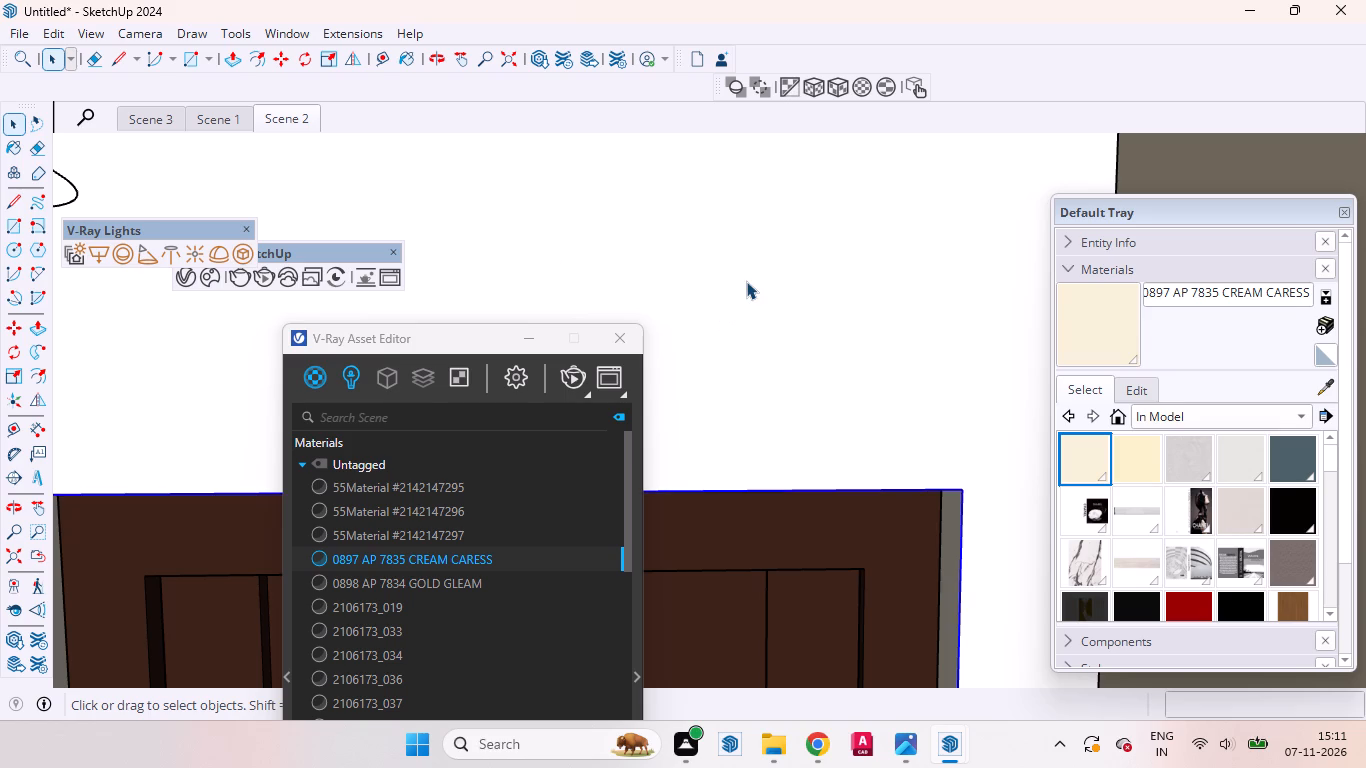
left_click(746, 281)
left_click(748, 281)
left_click(748, 281)
left_click(748, 281)
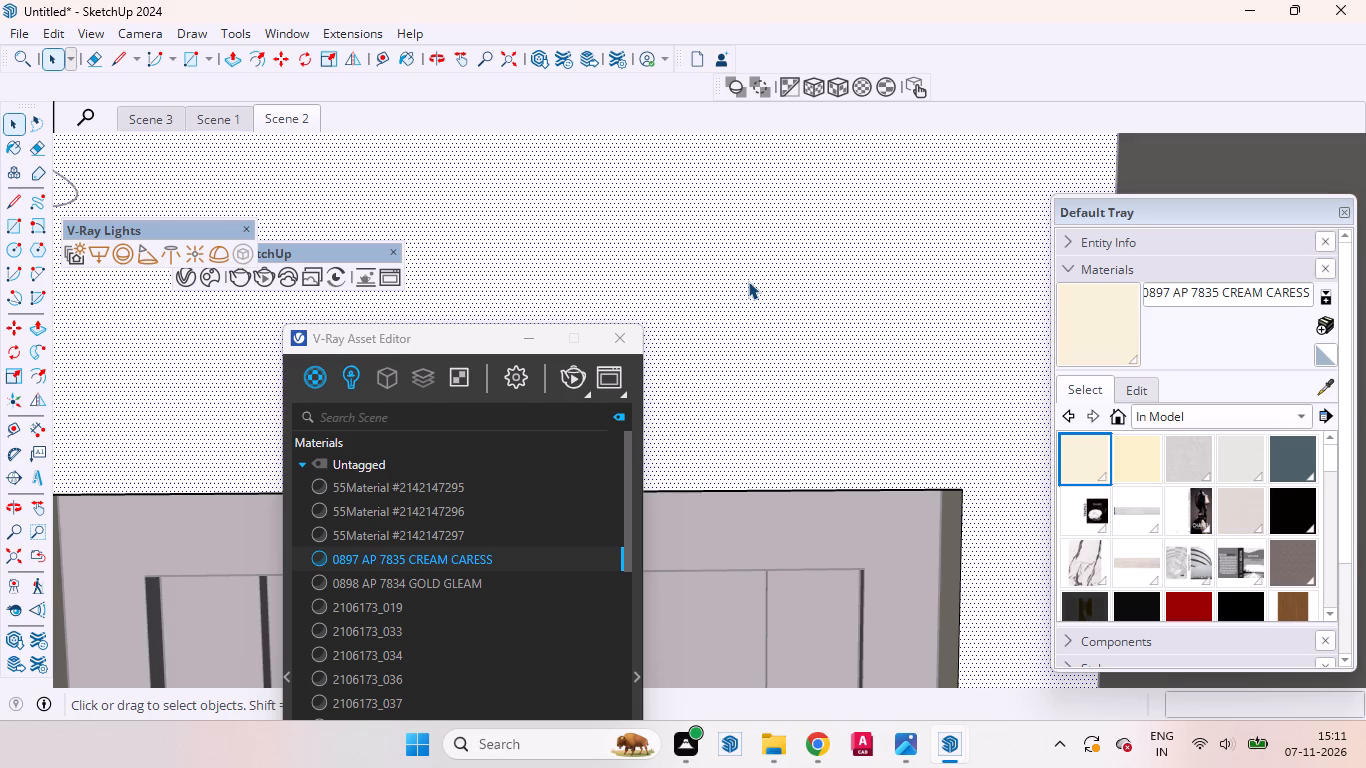
left_click(1093, 332)
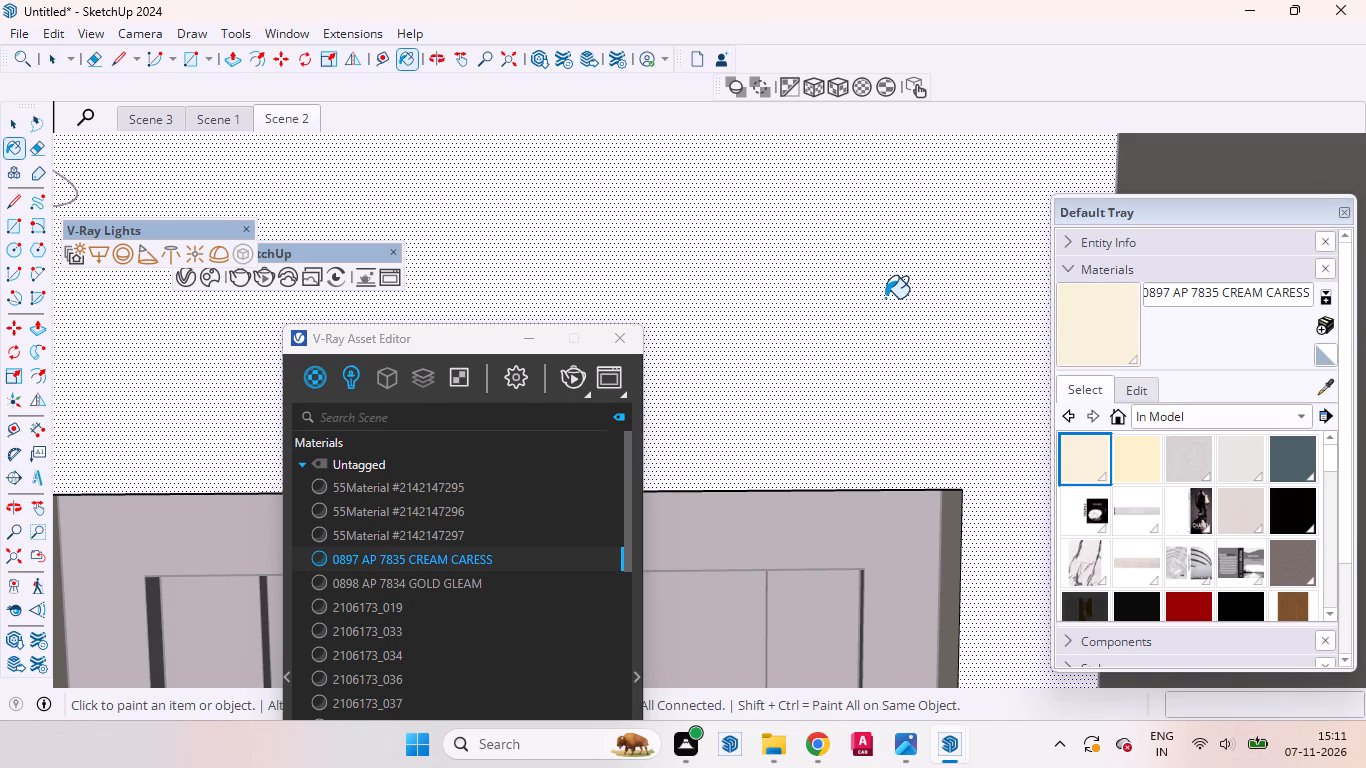
left_click(885, 298)
left_click(885, 298)
left_click_drag(883, 297, 873, 292)
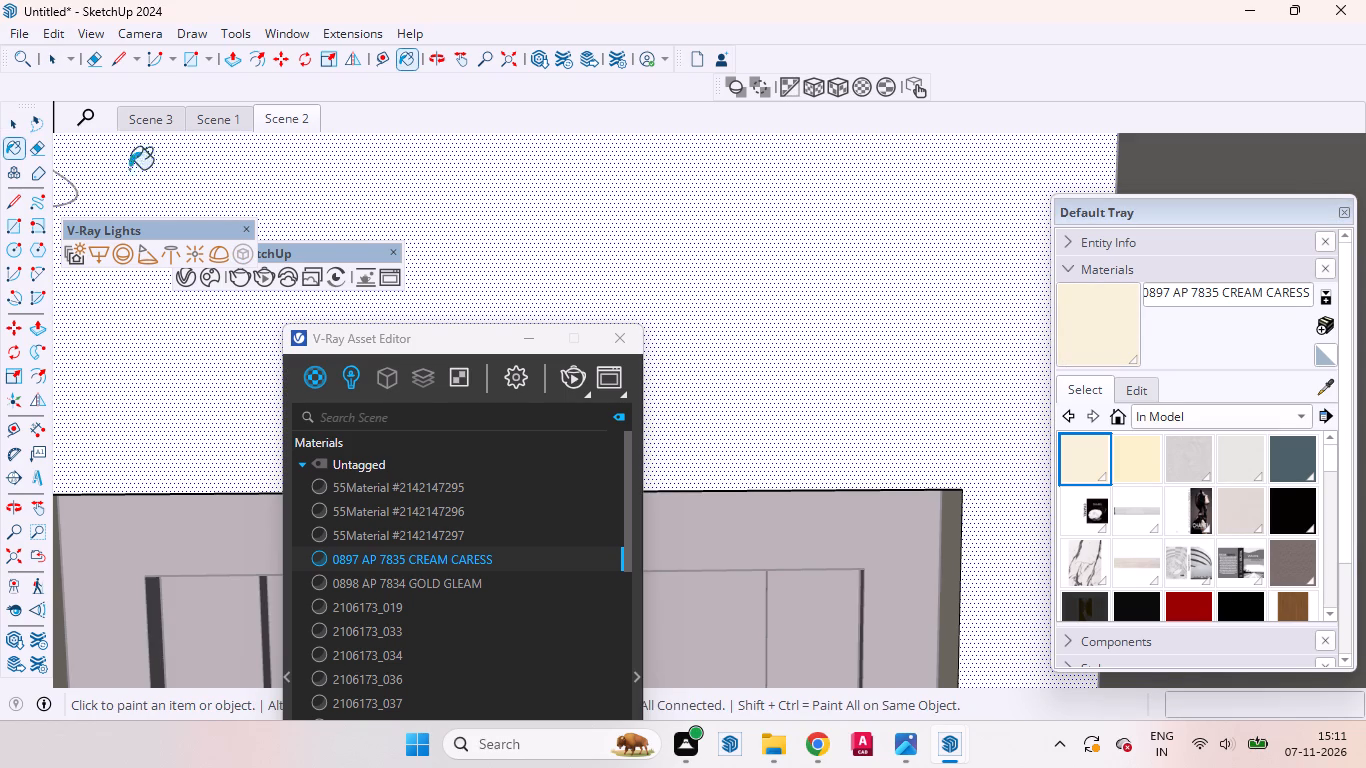
left_click(19, 114)
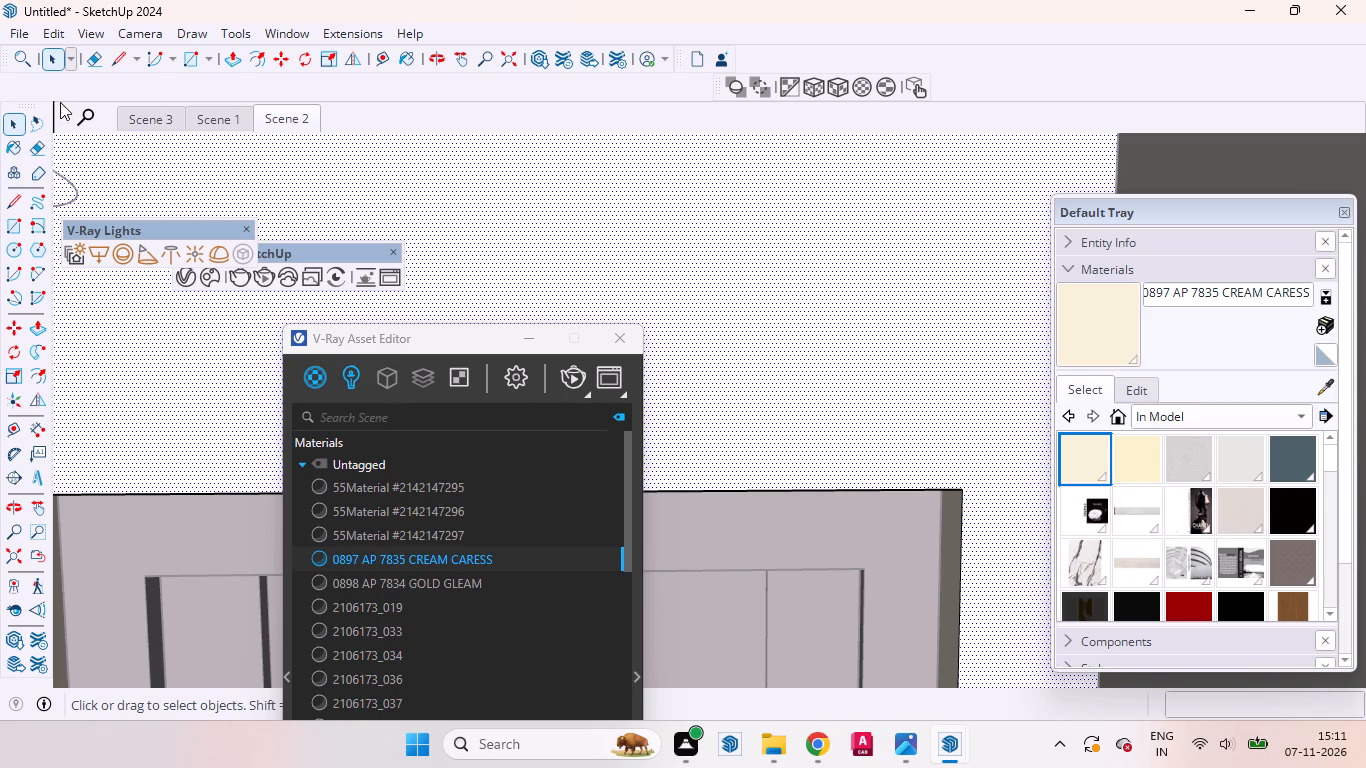
Display the Views tool set and switch the model to the Top view, showing more of the plan.
right_click(745, 20)
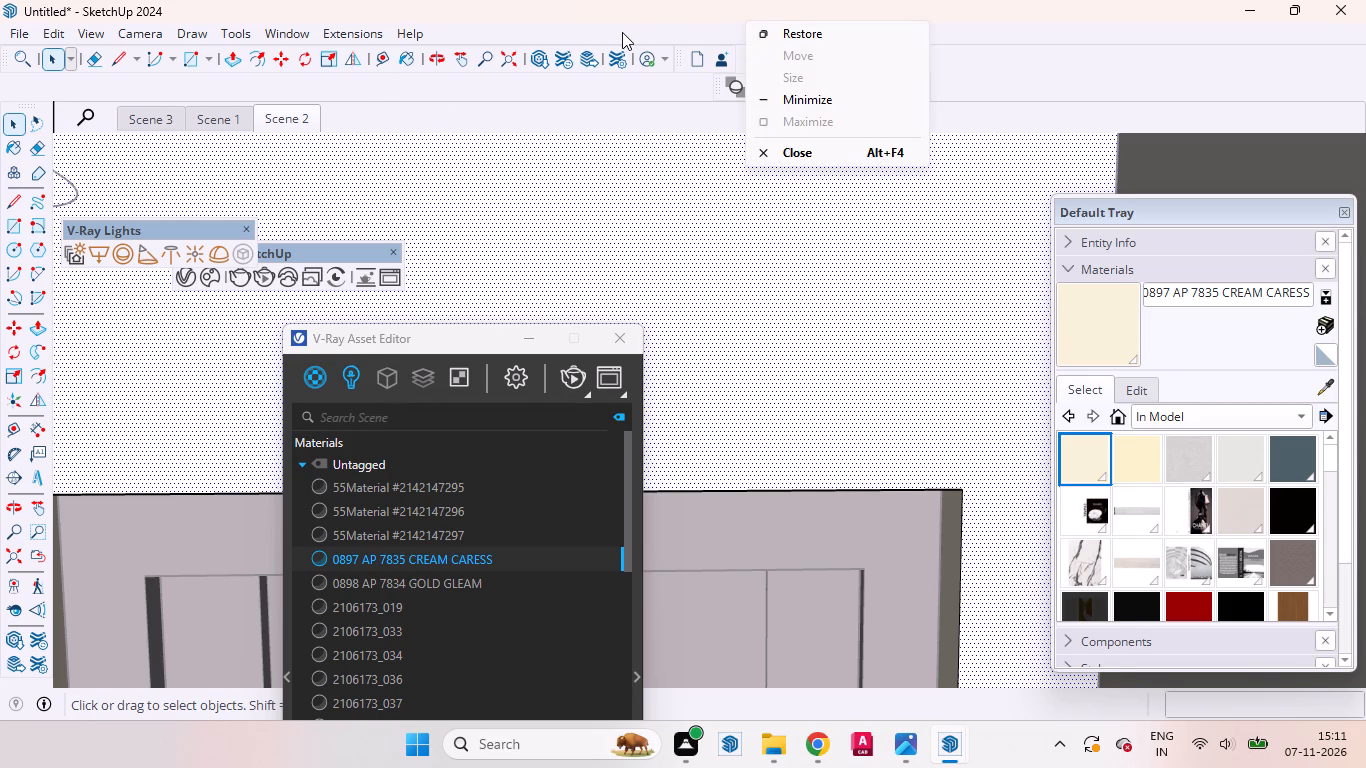
right_click(622, 32)
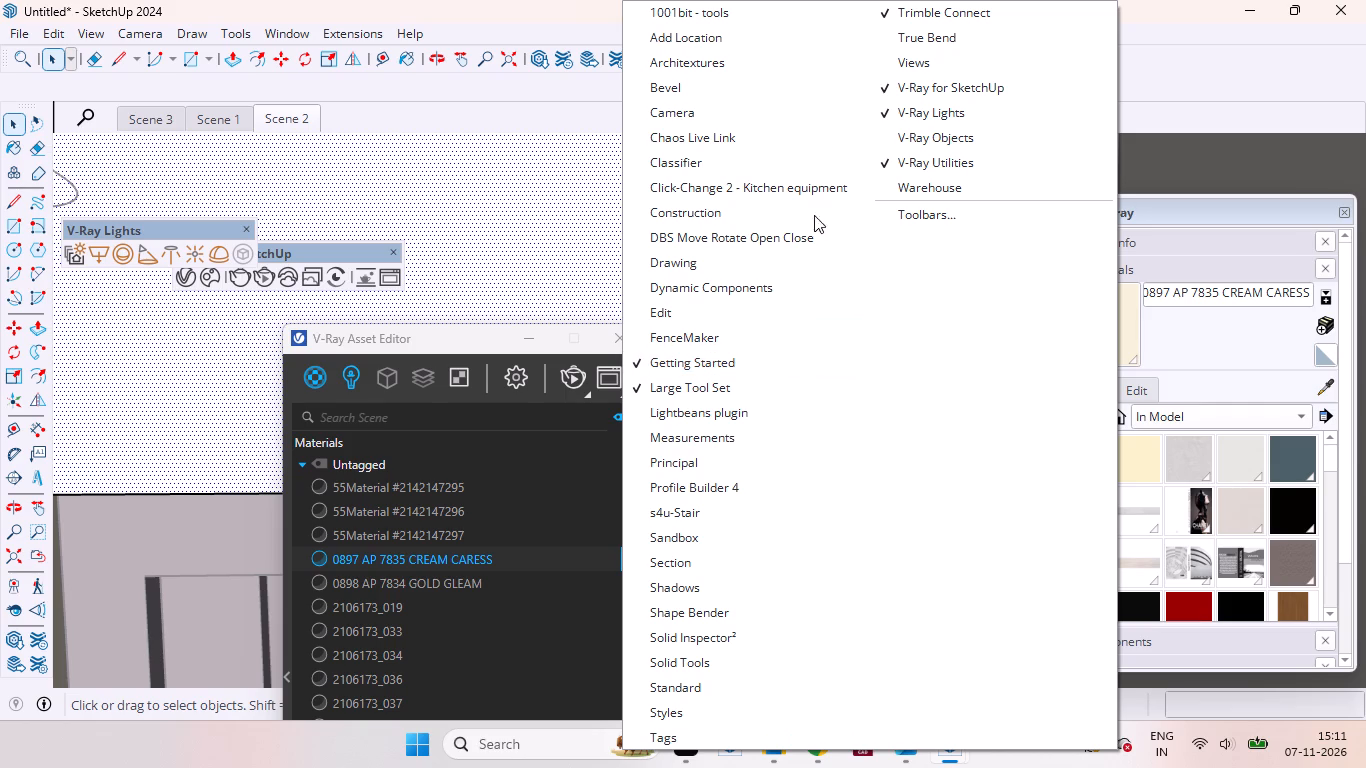
left_click(902, 50)
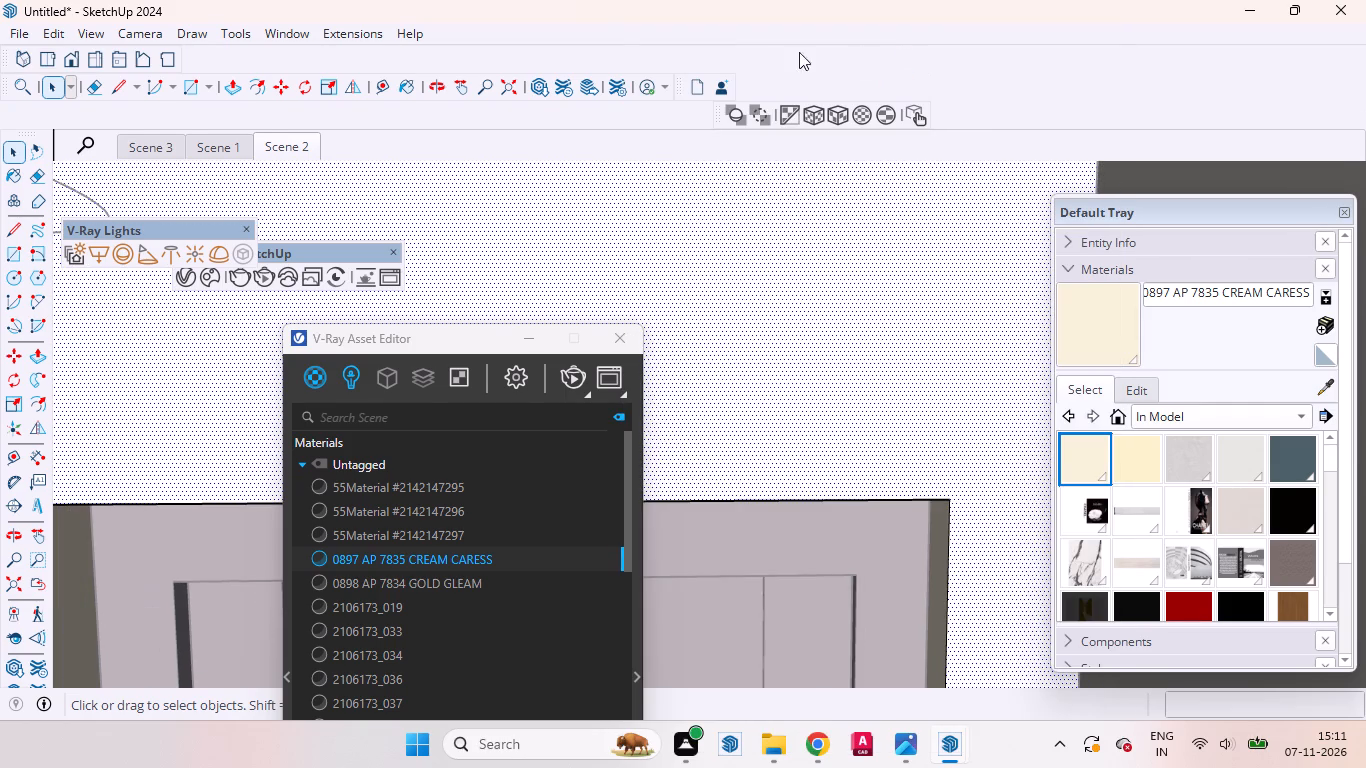
left_click(36, 60)
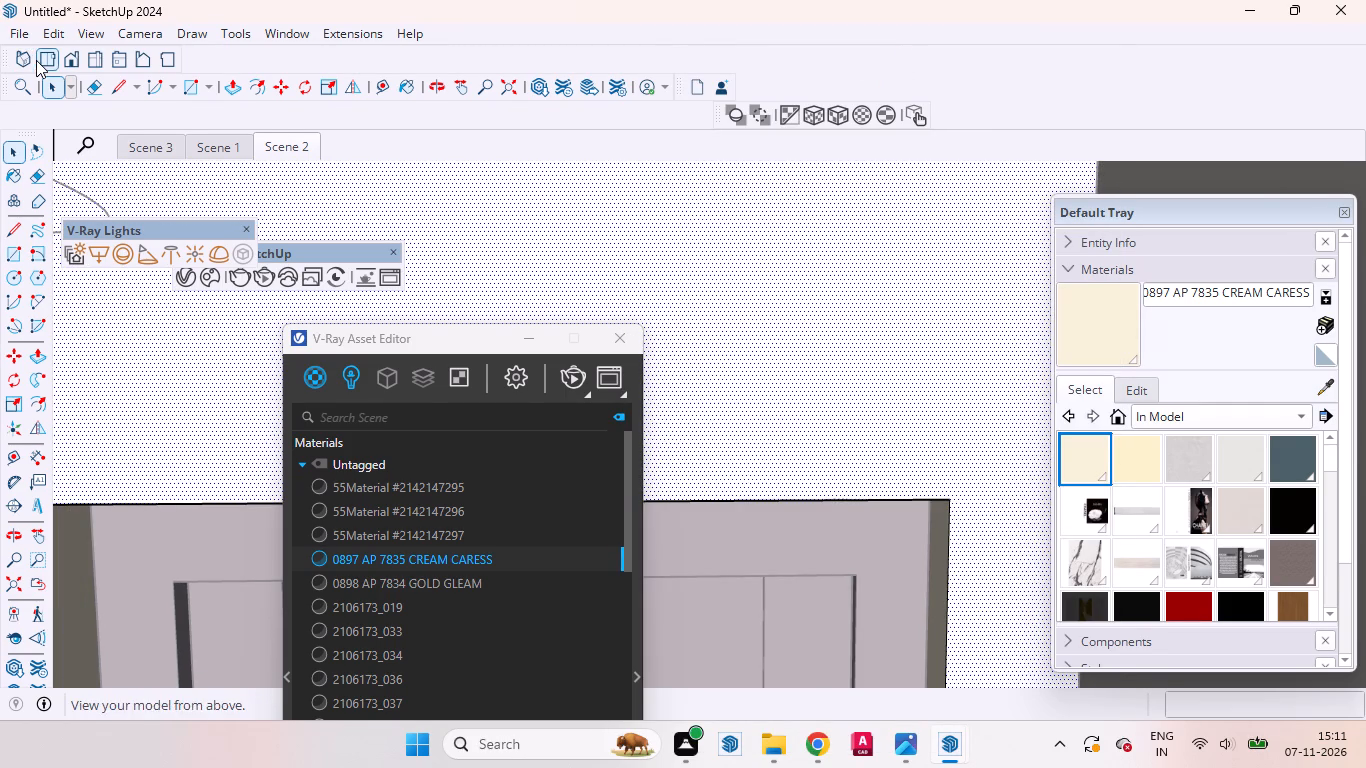
scroll(324, 262, "down", 4)
scroll(583, 282, "down", 15)
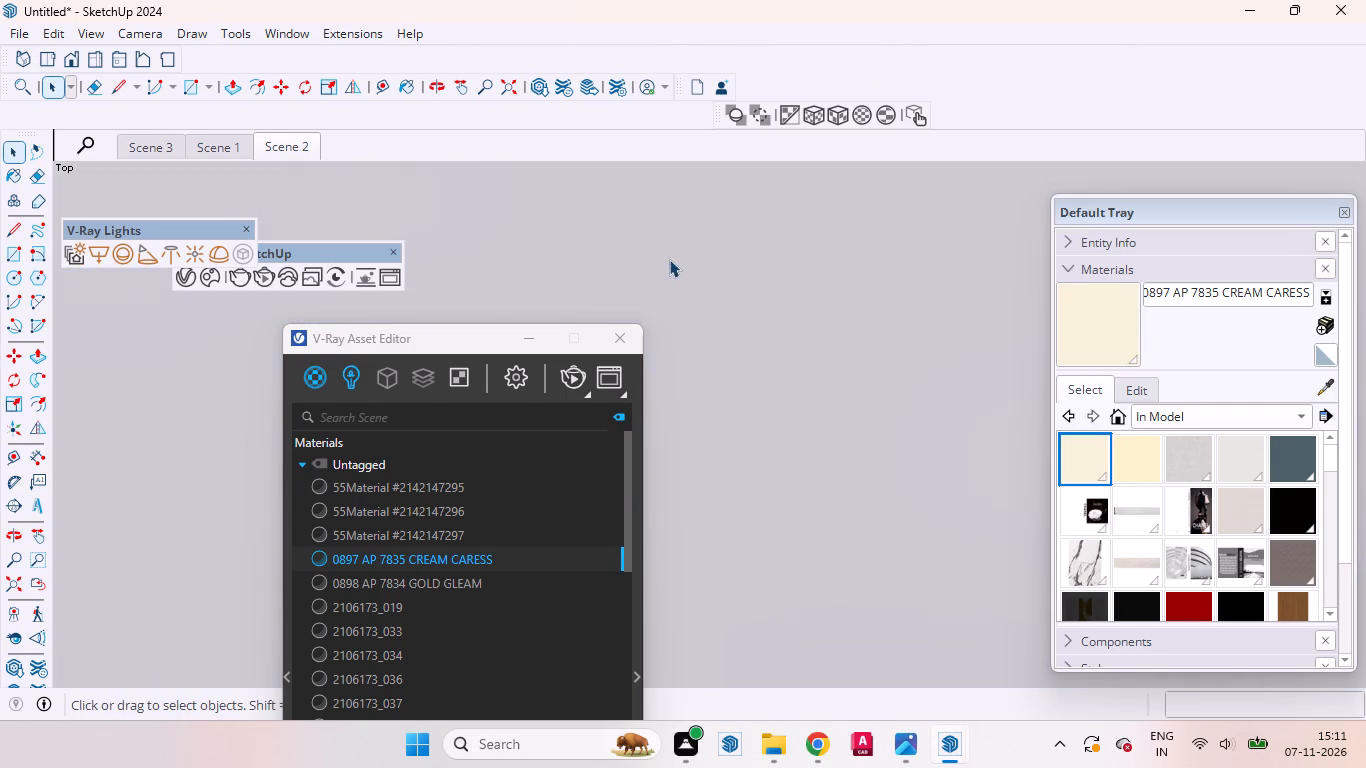
scroll(669, 259, "down", 20)
scroll(669, 259, "down", 3)
scroll(703, 286, "up", 1)
scroll(703, 286, "down", 15)
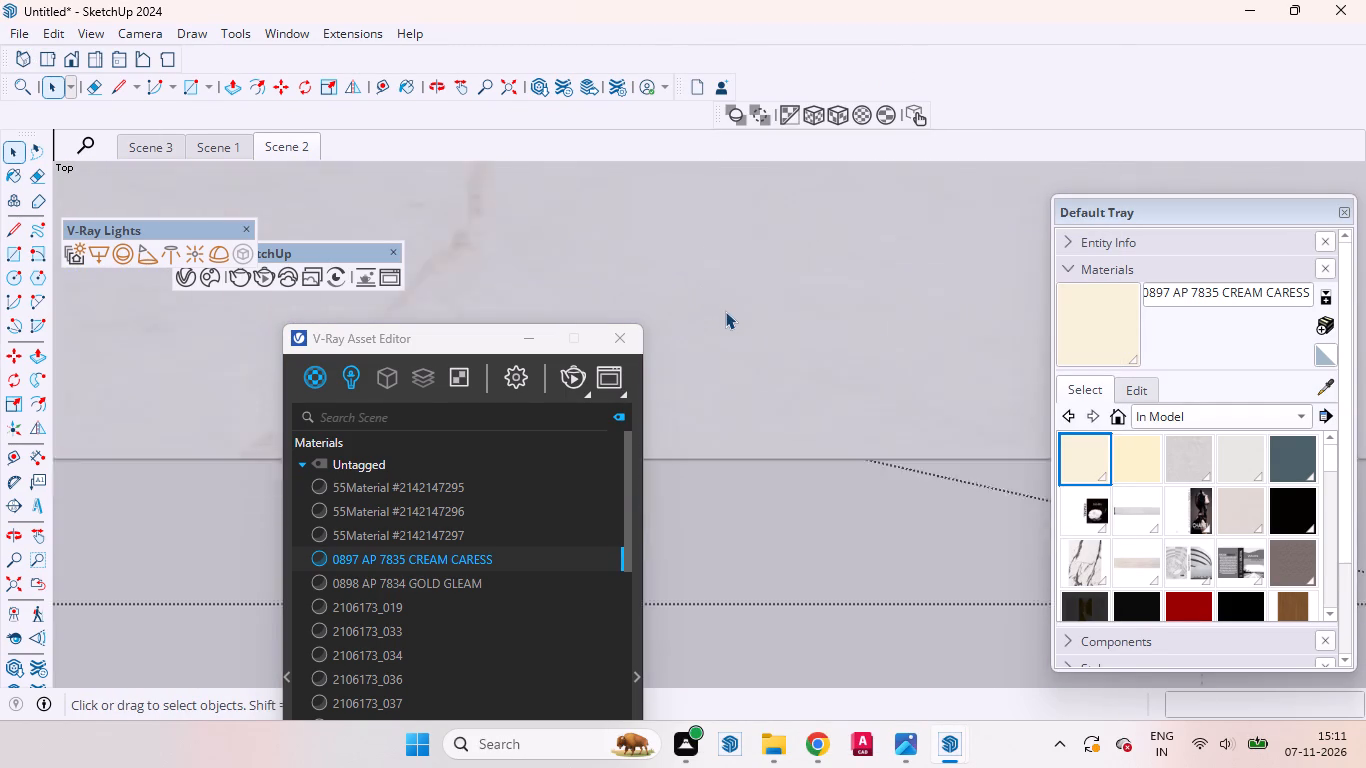
Close the door wall's group so the whole model is editable.
scroll(725, 311, "down", 10)
scroll(726, 311, "up", 1)
scroll(726, 311, "down", 20)
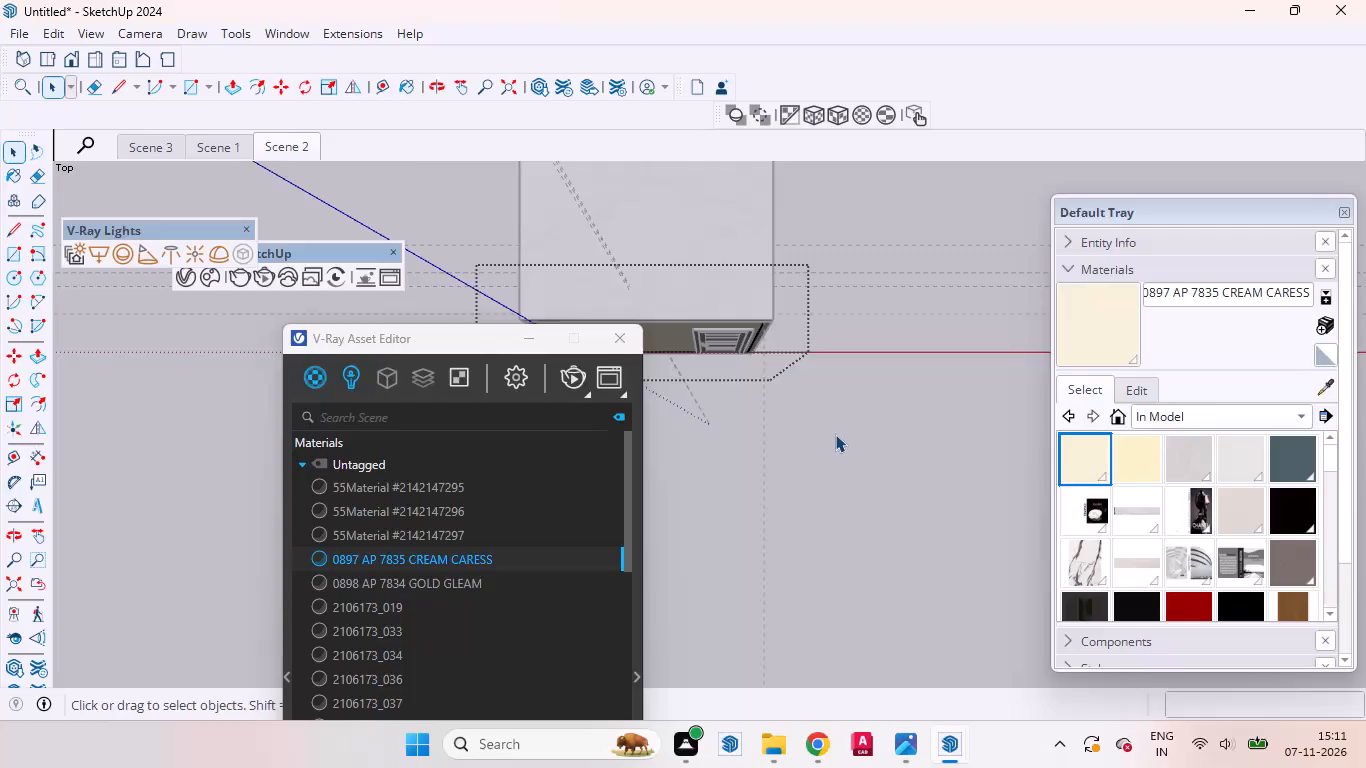
left_click(835, 434)
Reopen the door wall's group from outside the room, select its outer face around the door and try to remove its material.
scroll(823, 389, "down", 6)
scroll(608, 331, "up", 5)
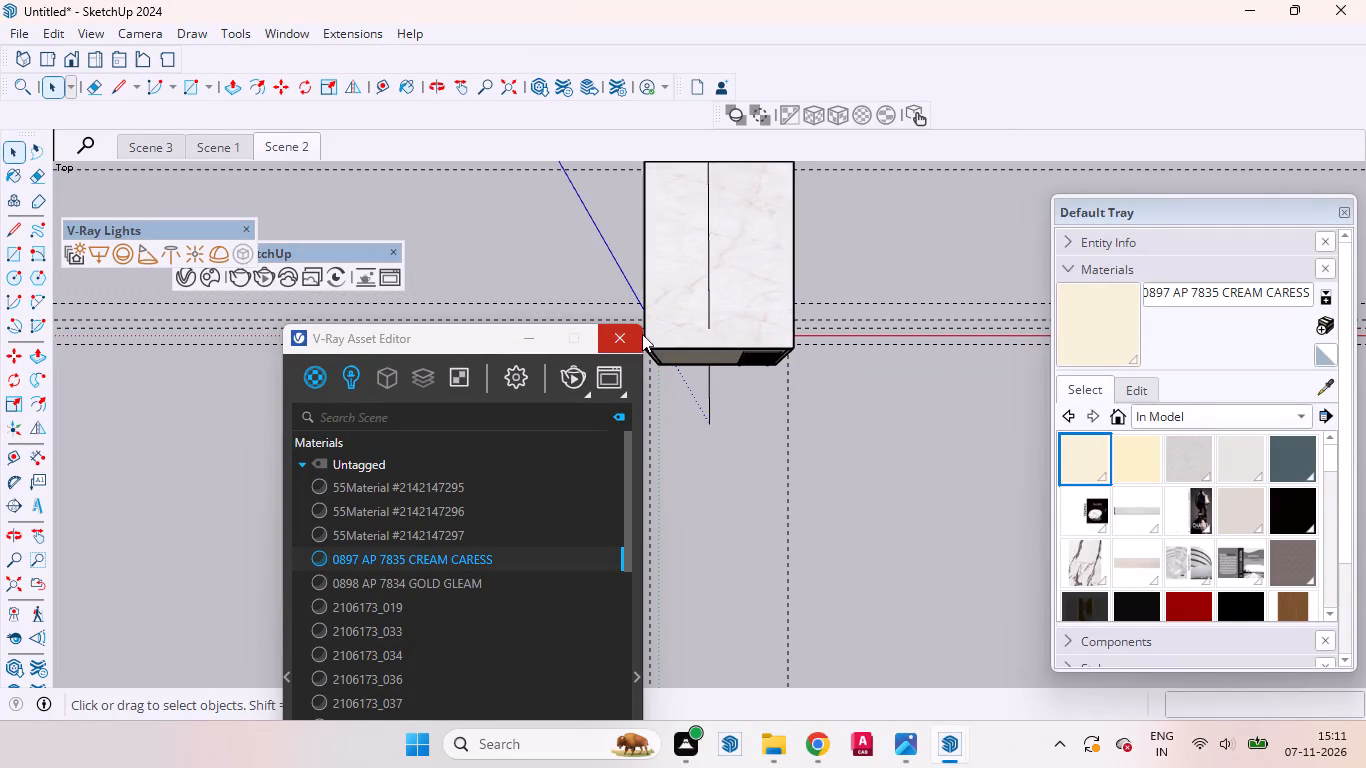
scroll(655, 340, "up", 11)
middle_click_drag(678, 350, 651, 0)
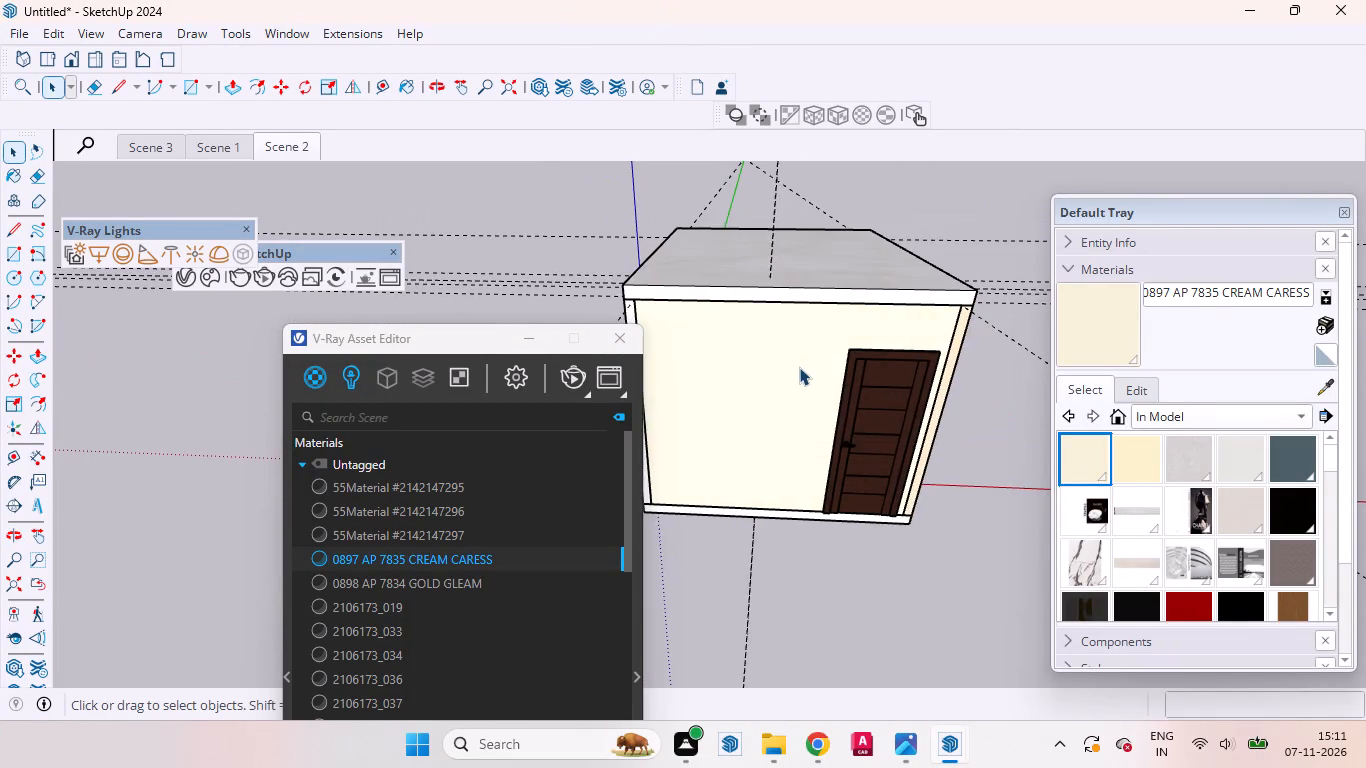
scroll(799, 366, "up", 10)
scroll(858, 276, "down", 12)
middle_click_drag(840, 231, 645, 214)
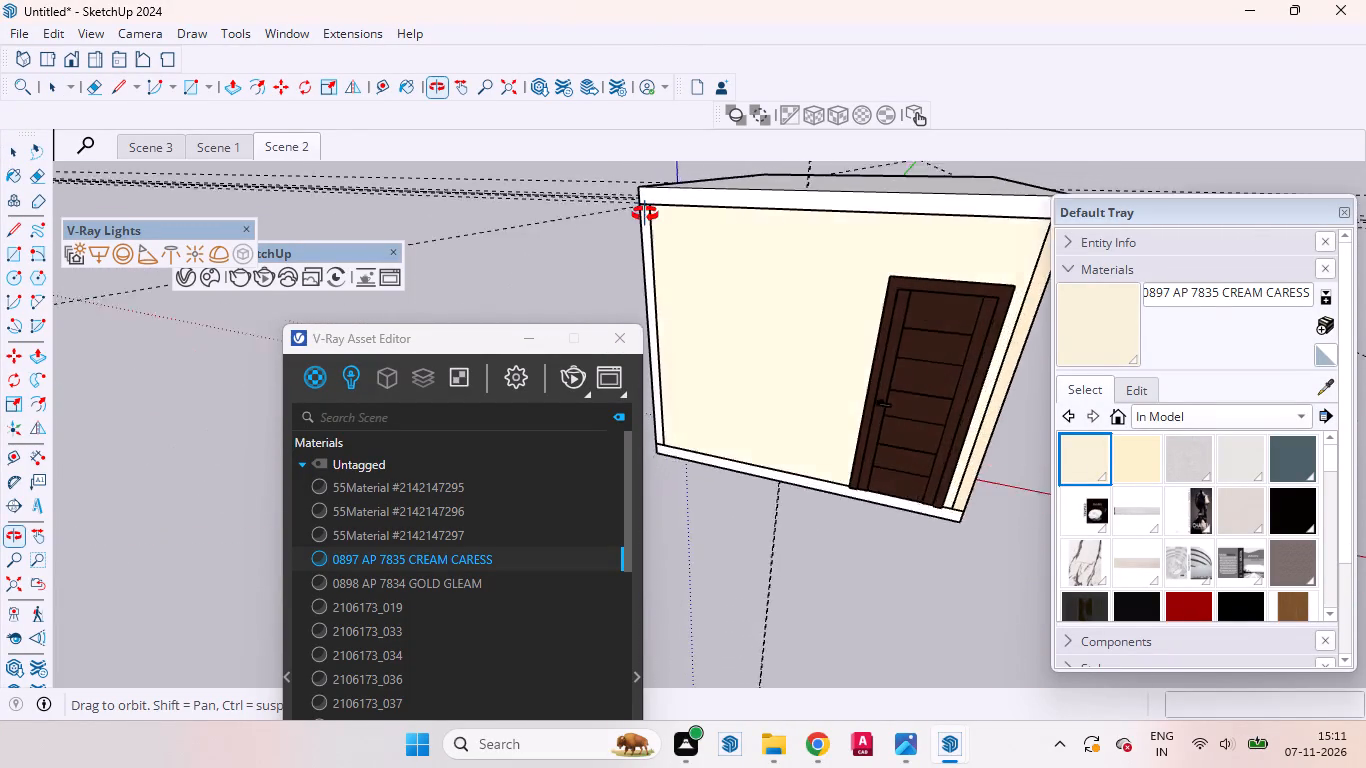
middle_click_drag(645, 214, 877, 162)
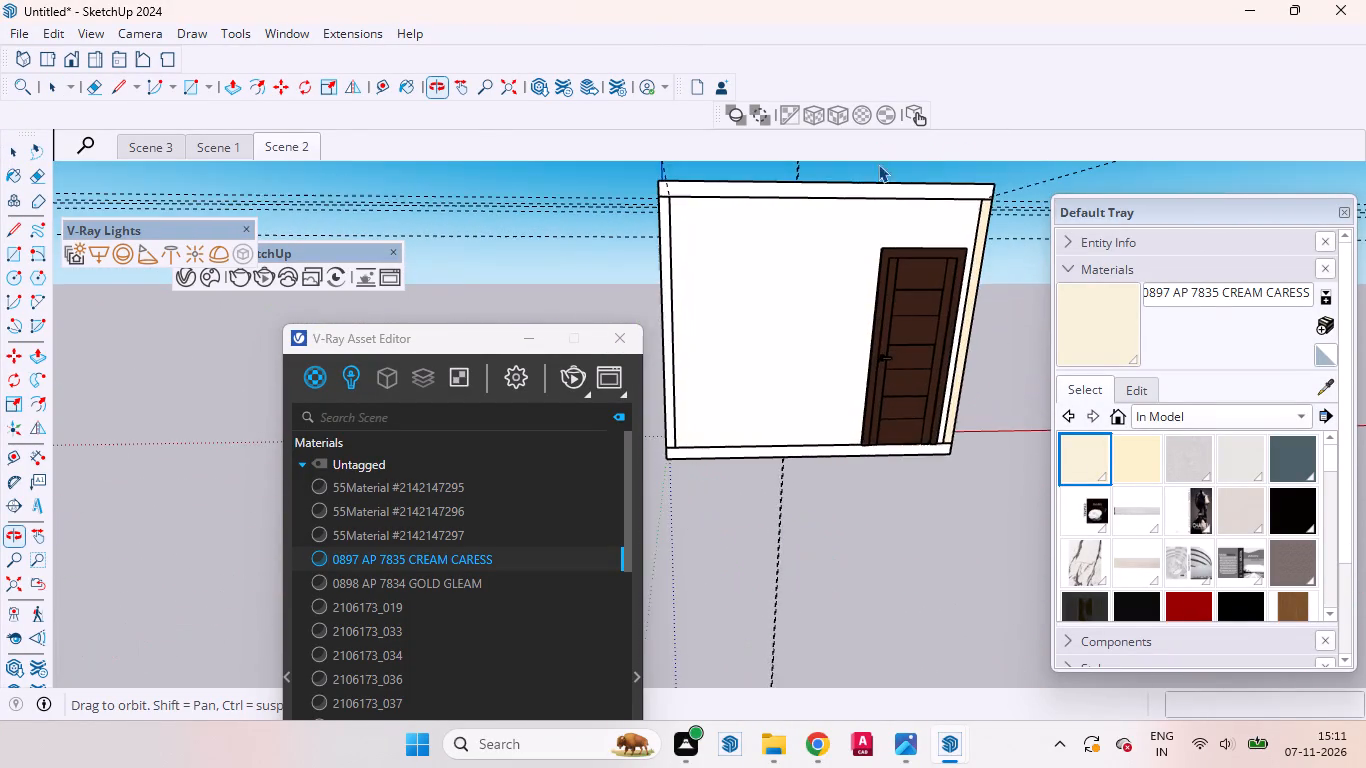
scroll(900, 216, "up", 3)
scroll(900, 216, "down", 2)
scroll(900, 218, "up", 2)
scroll(901, 219, "down", 2)
scroll(901, 219, "up", 10)
scroll(904, 219, "down", 5)
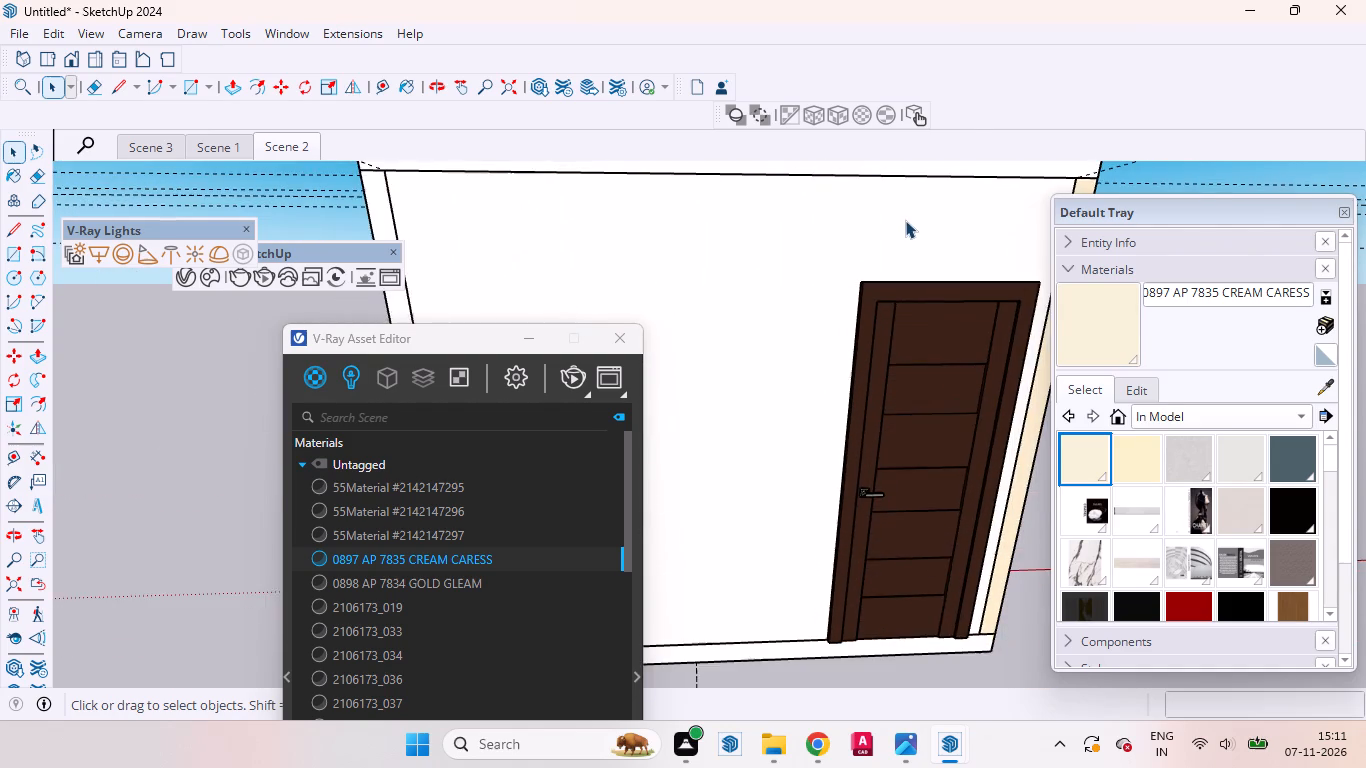
scroll(905, 220, "down", 4)
scroll(905, 220, "up", 1)
scroll(905, 220, "down", 3)
middle_click_drag(812, 290, 629, 370)
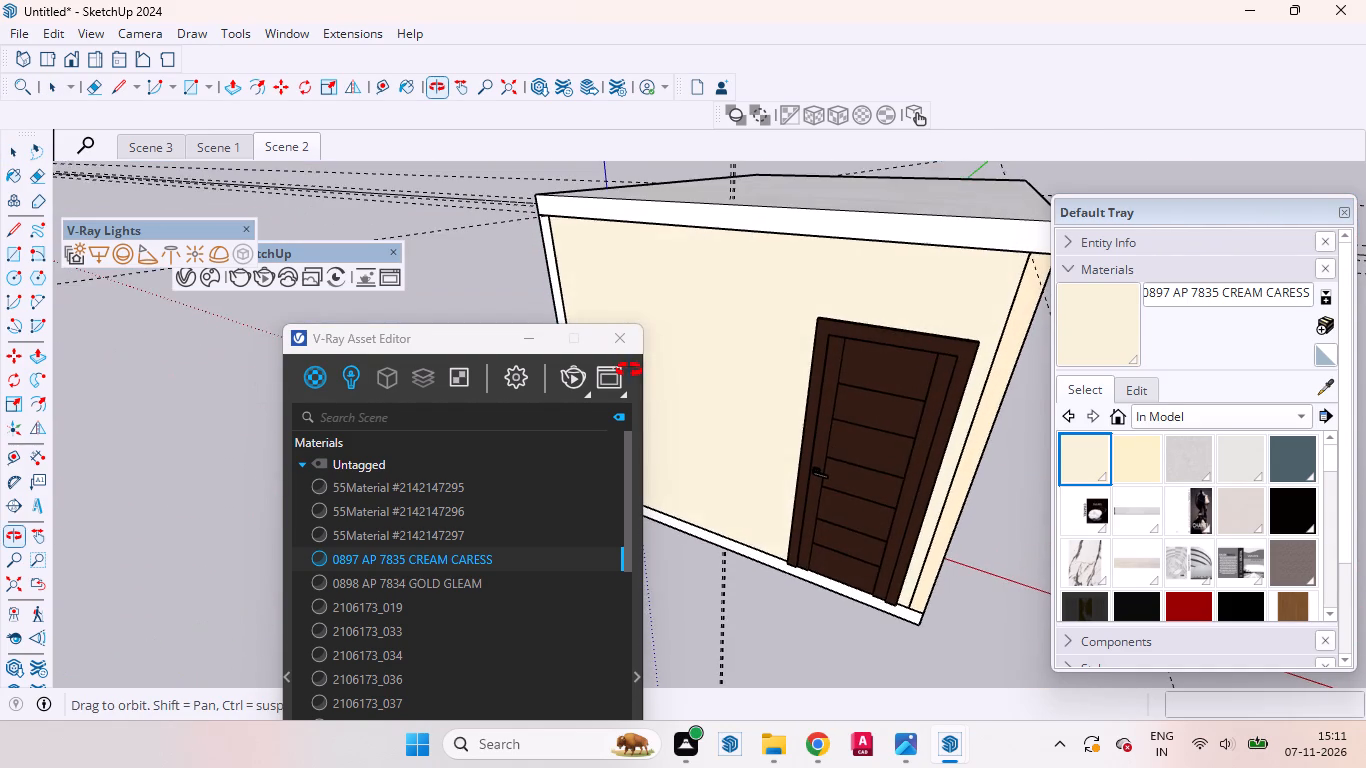
middle_click_drag(629, 370, 635, 371)
scroll(870, 285, "up", 1)
scroll(870, 285, "down", 2)
scroll(870, 285, "up", 3)
left_click(859, 287)
double_click(856, 287)
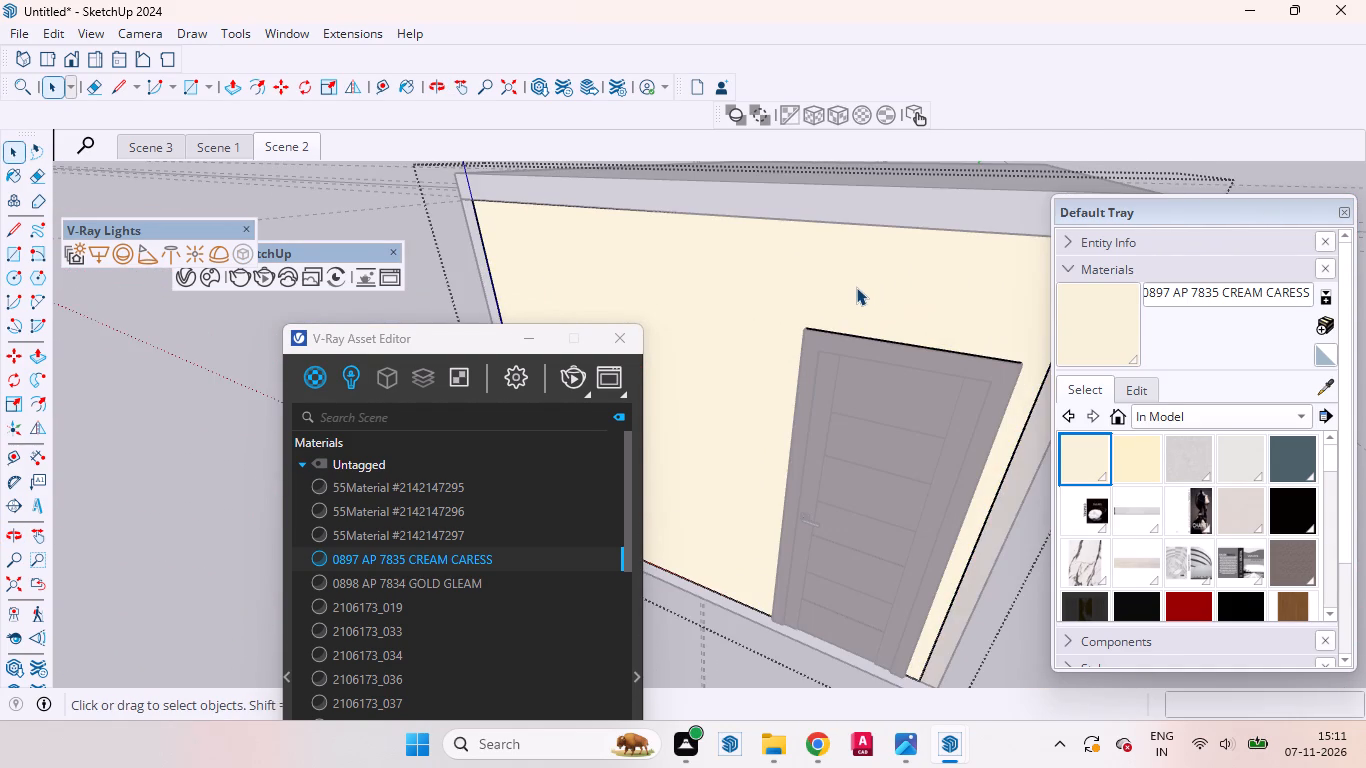
left_click(856, 287)
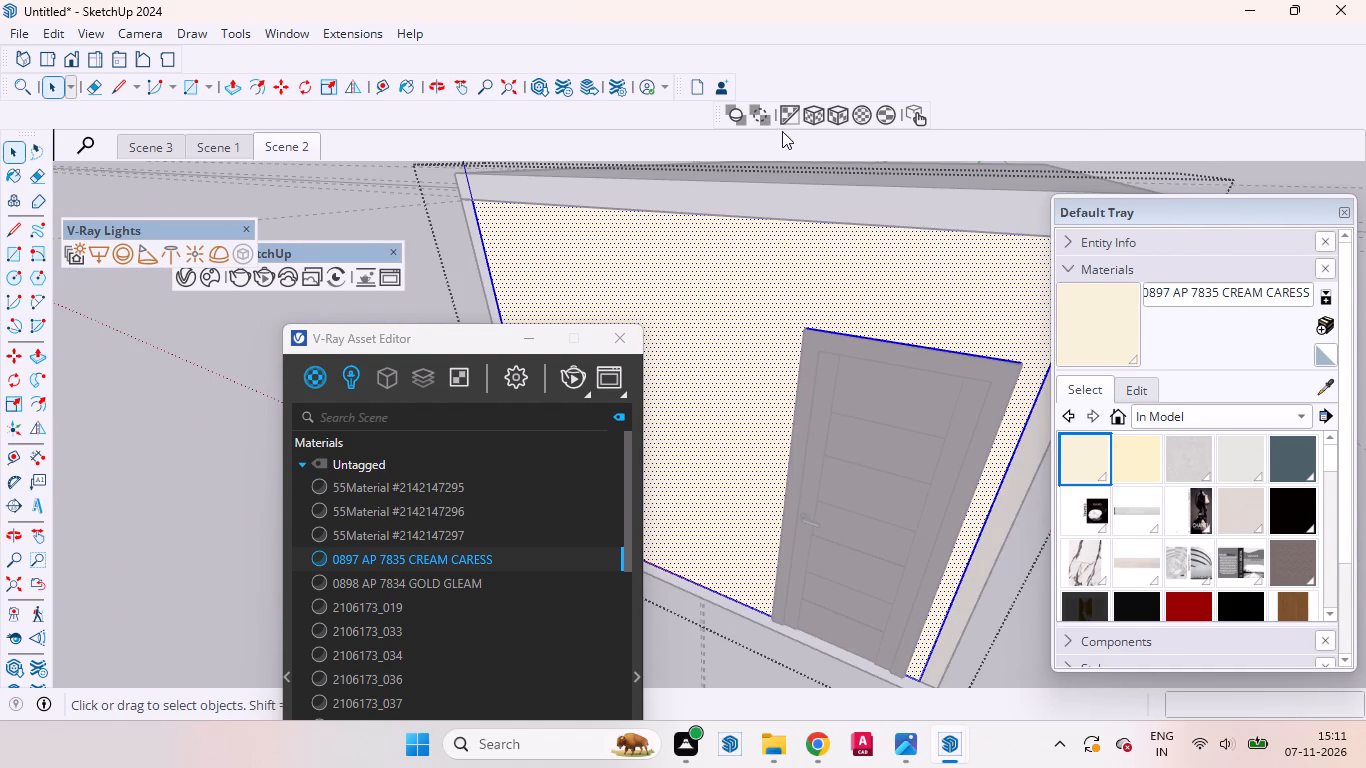
left_click(782, 122)
left_click(785, 106)
Move the V-Ray Asset Editor clear of the selected wall face around the door.
left_click_drag(473, 336, 264, 301)
scroll(515, 212, "up", 2)
scroll(515, 212, "down", 2)
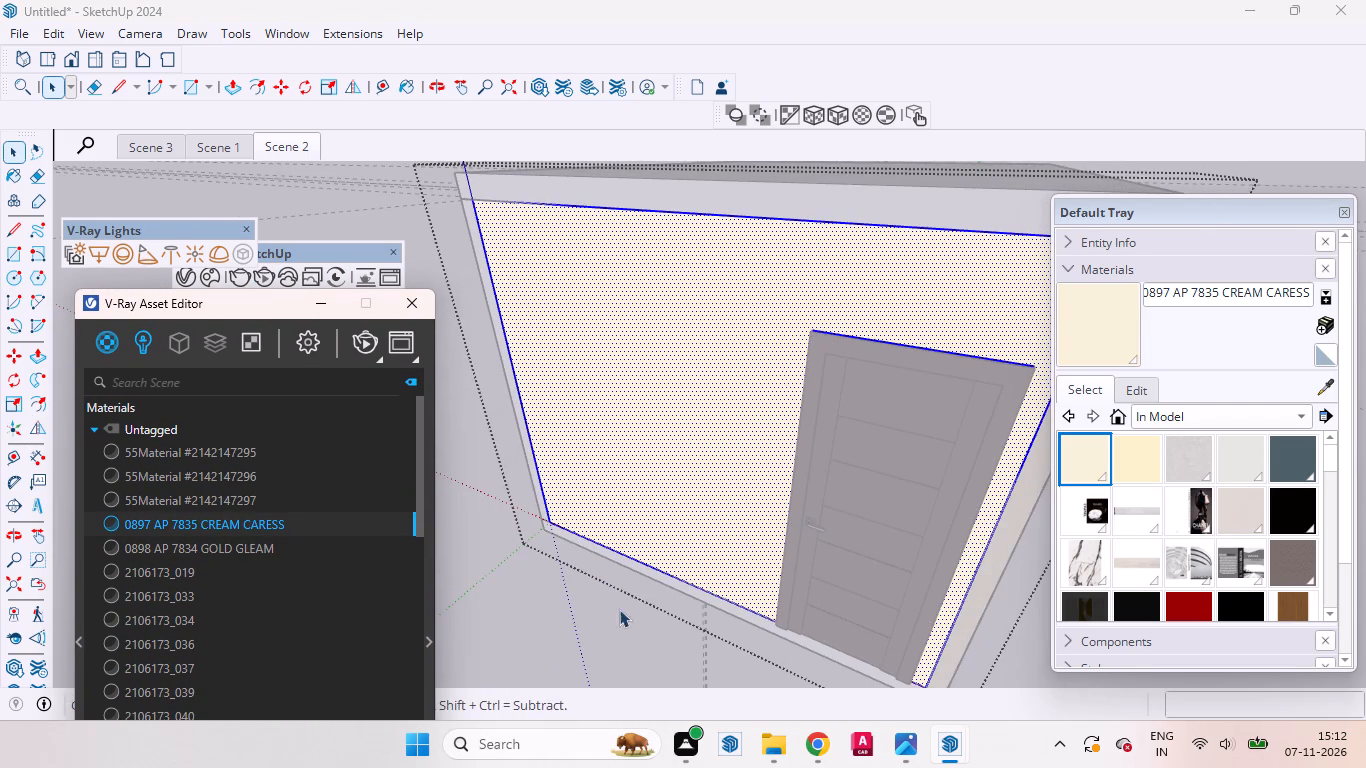
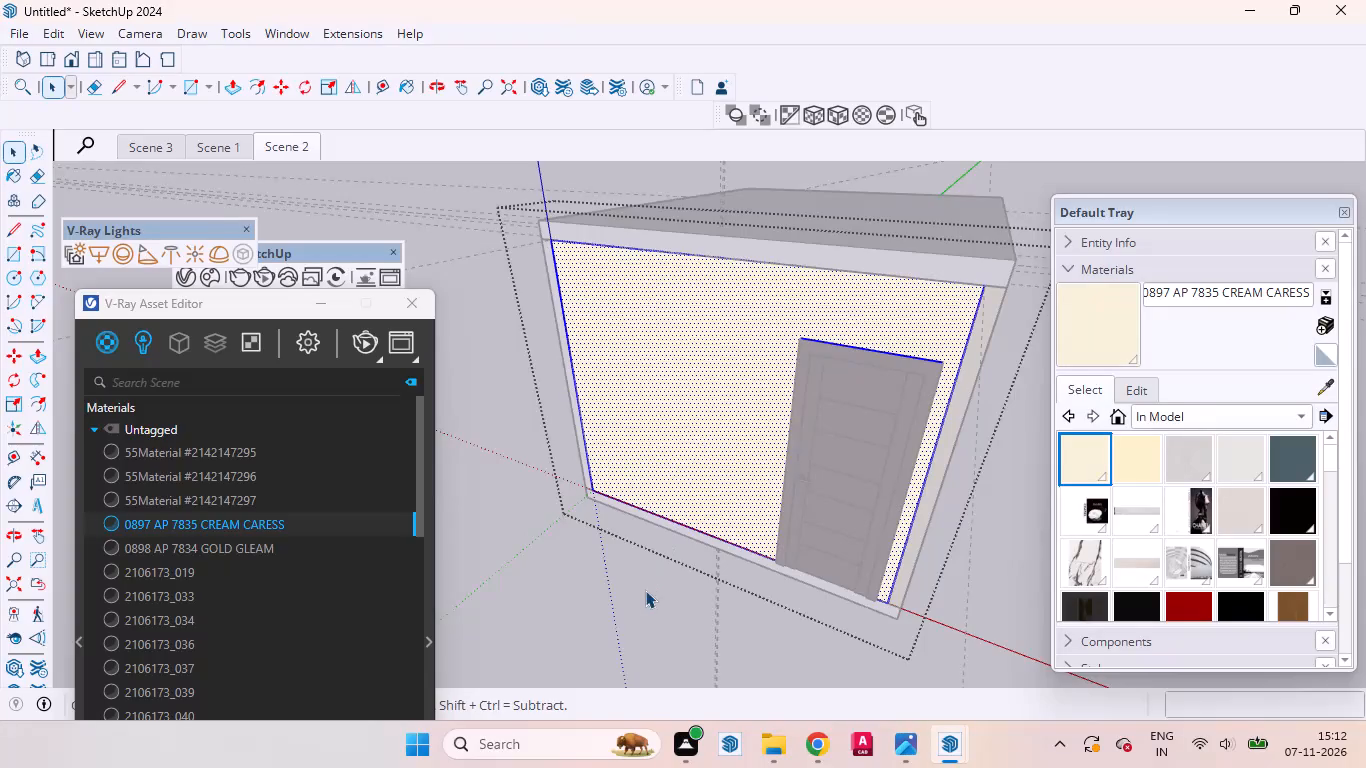
Close the door wall's group and view the wall's door corner from outside the room.
double_click(645, 590)
scroll(806, 350, "up", 4)
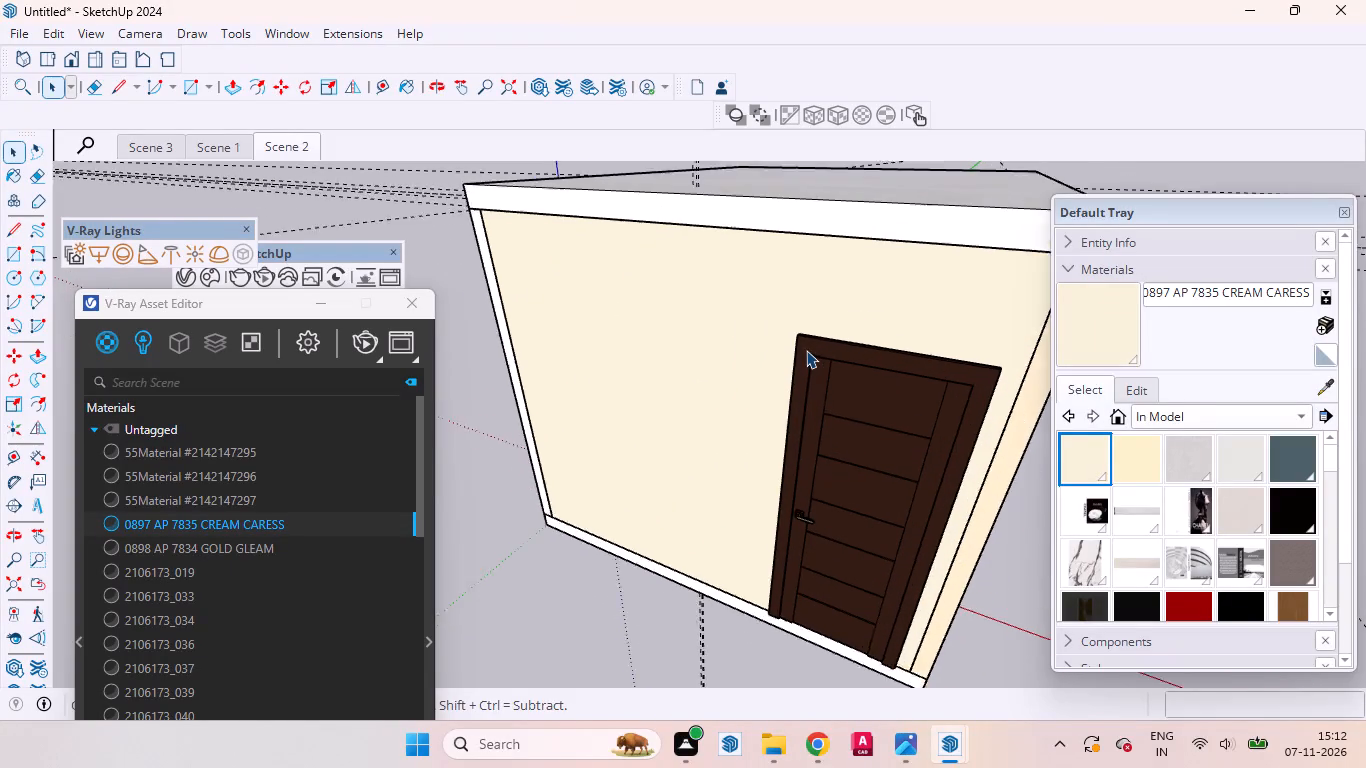
scroll(806, 350, "up", 1)
middle_click_drag(774, 349, 545, 396)
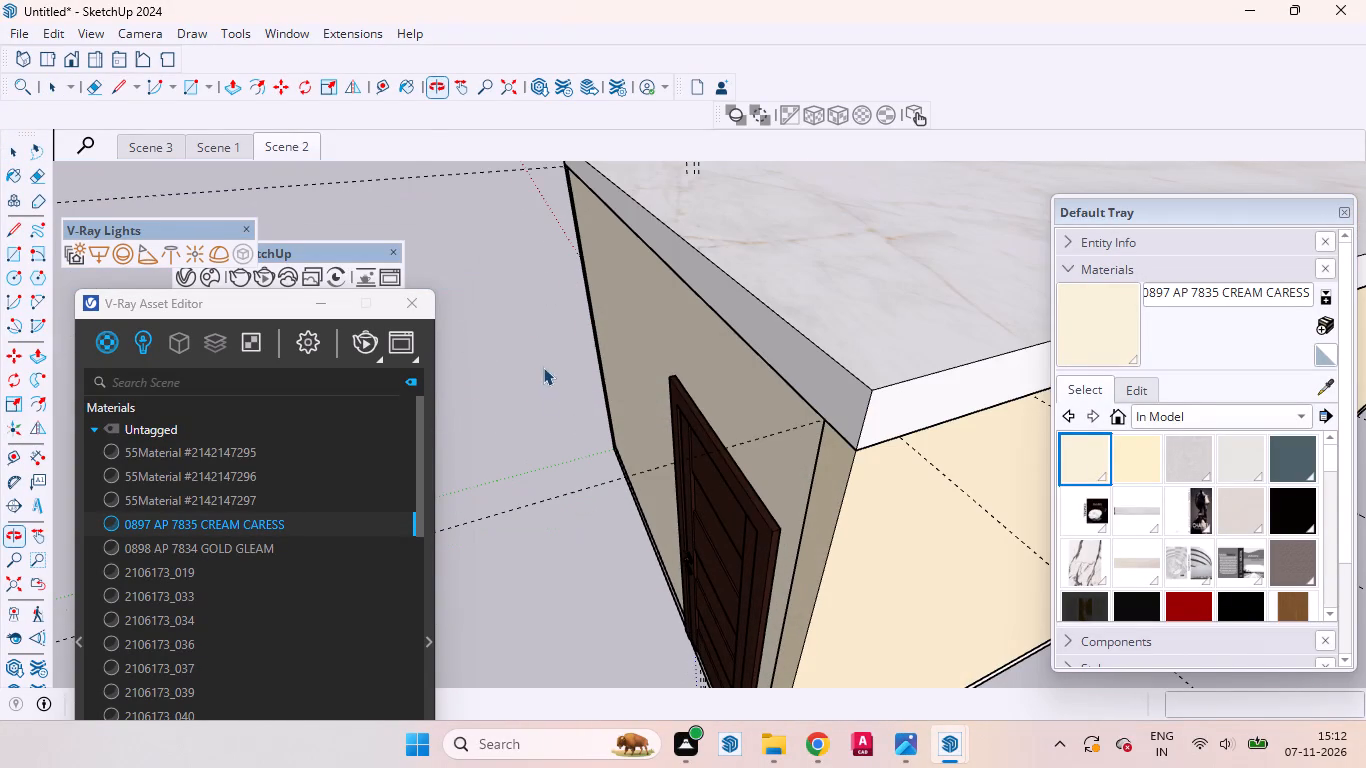
Return to the Scene 1 view and move the V-Ray Asset Editor clear of the door.
left_click(223, 159)
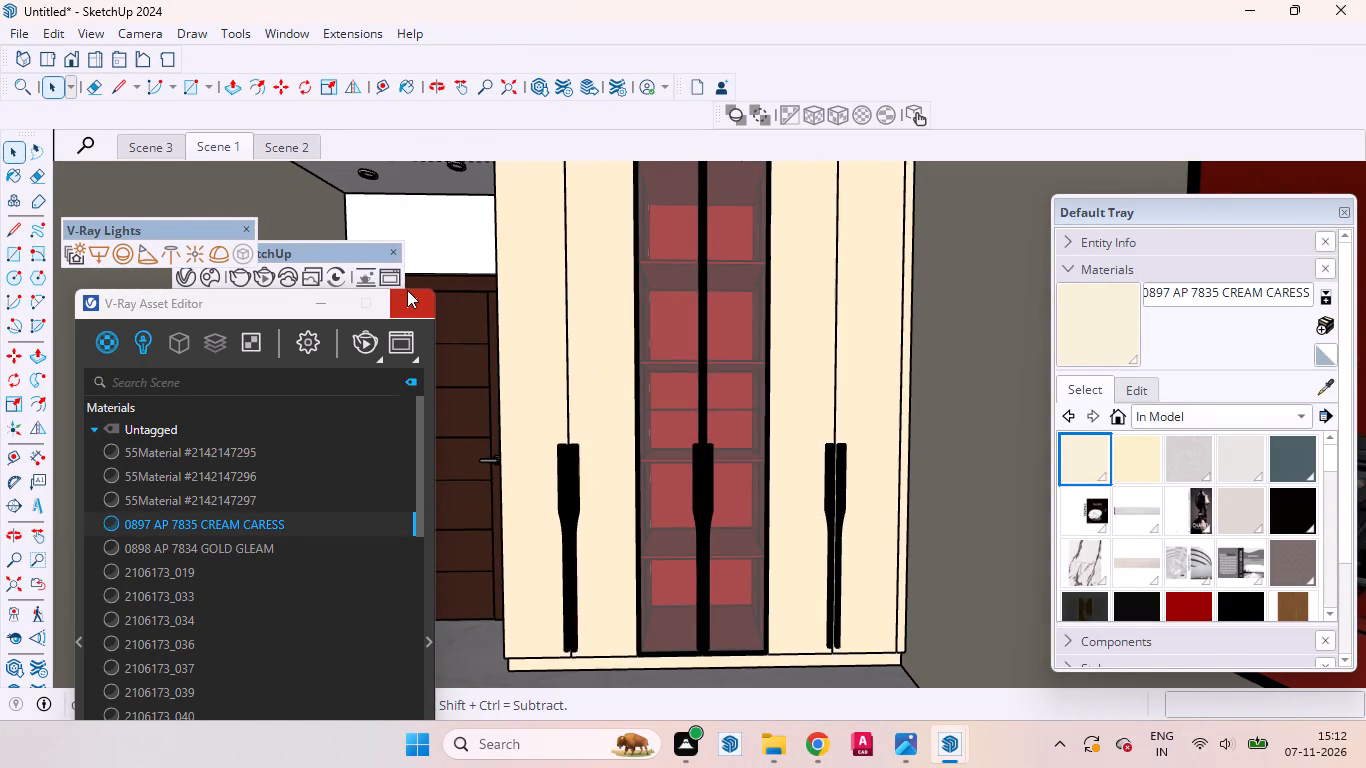
left_click_drag(295, 302, 591, 359)
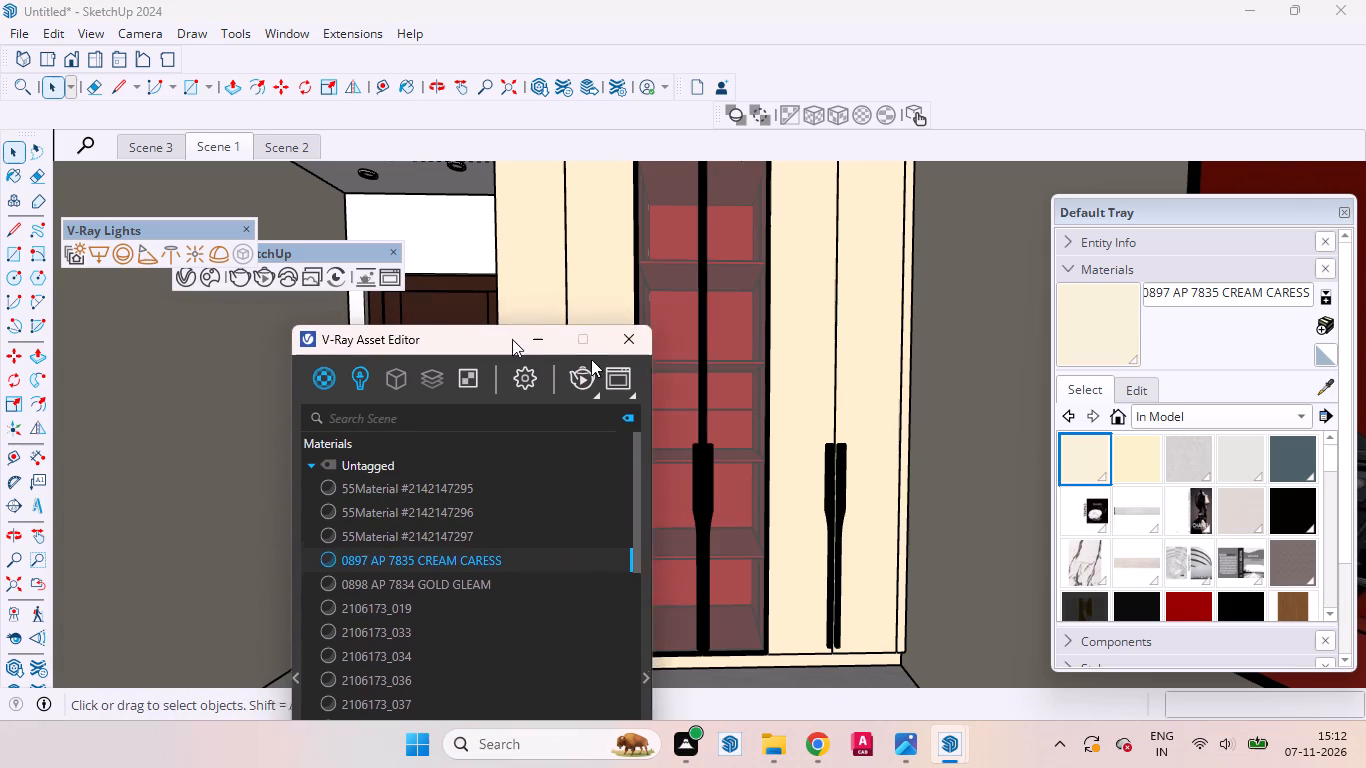
left_click_drag(591, 359, 684, 437)
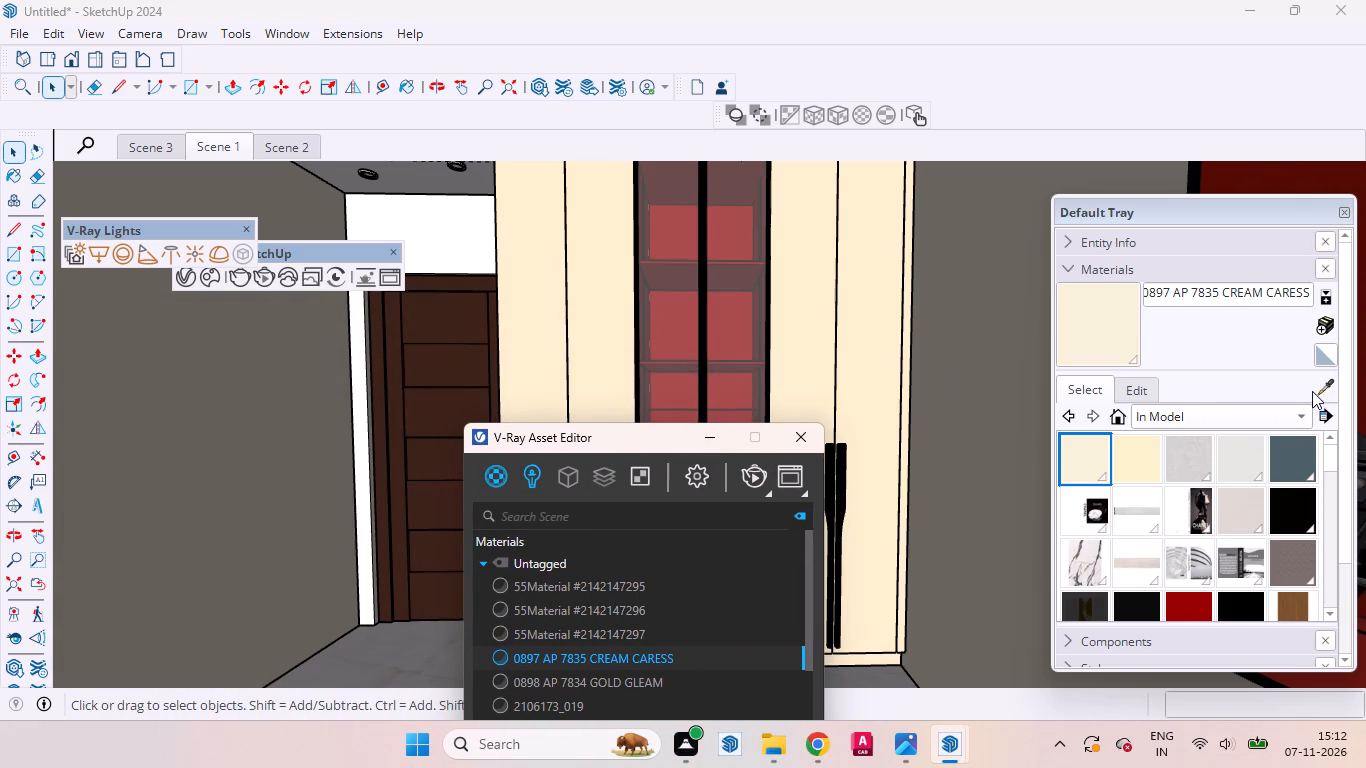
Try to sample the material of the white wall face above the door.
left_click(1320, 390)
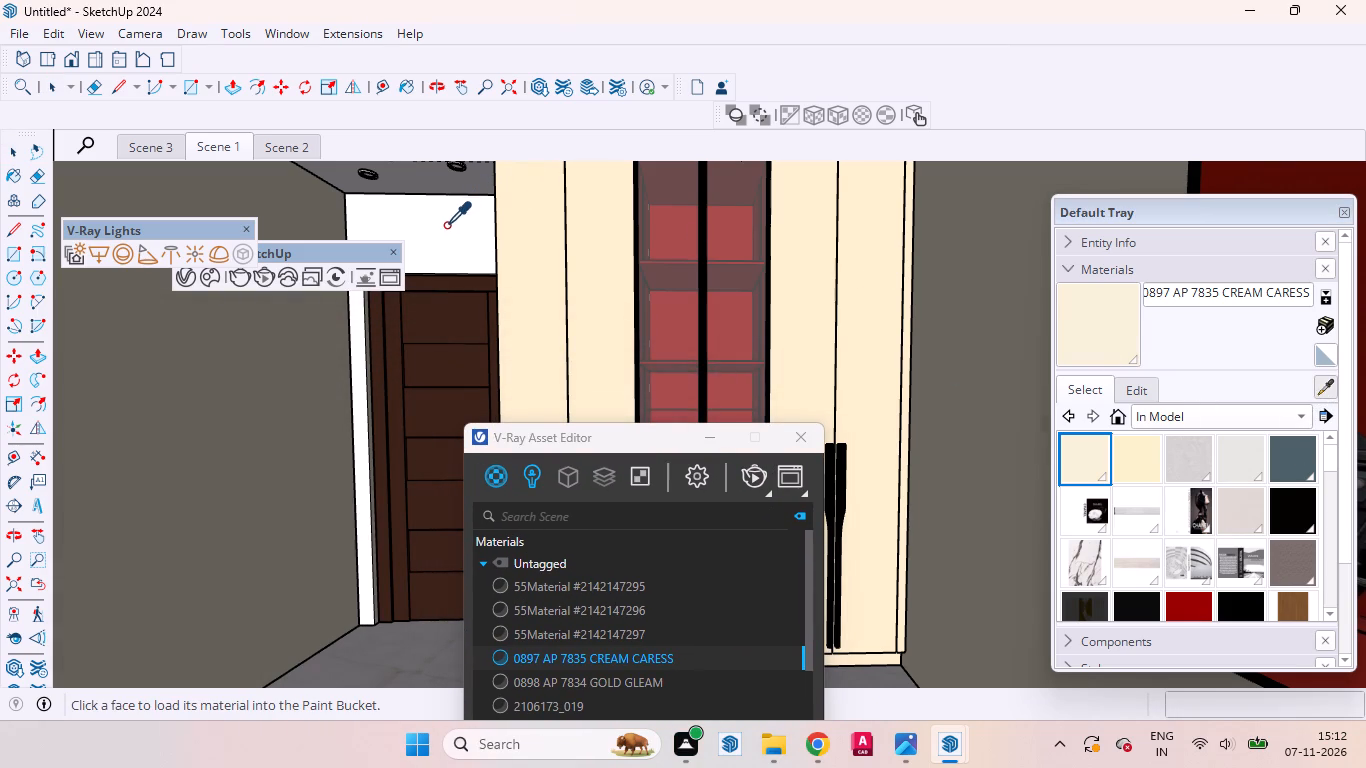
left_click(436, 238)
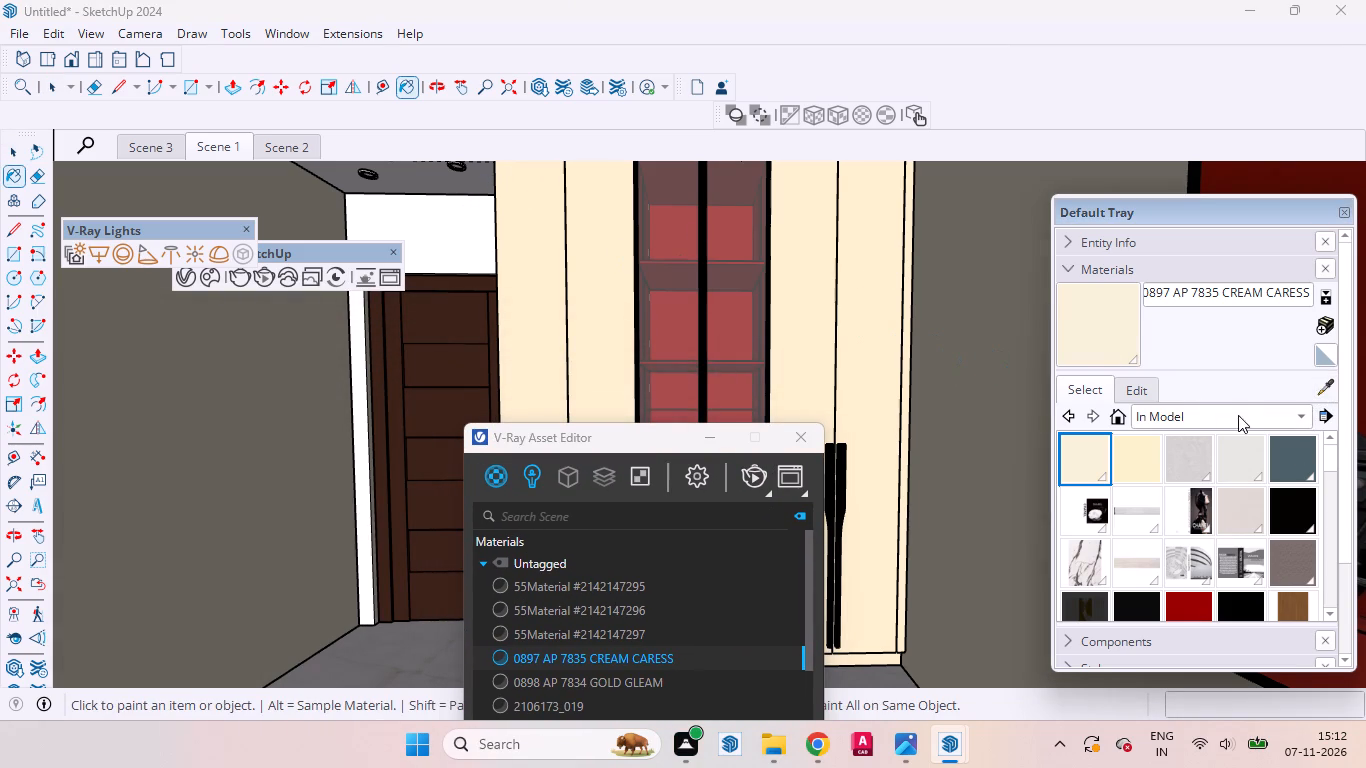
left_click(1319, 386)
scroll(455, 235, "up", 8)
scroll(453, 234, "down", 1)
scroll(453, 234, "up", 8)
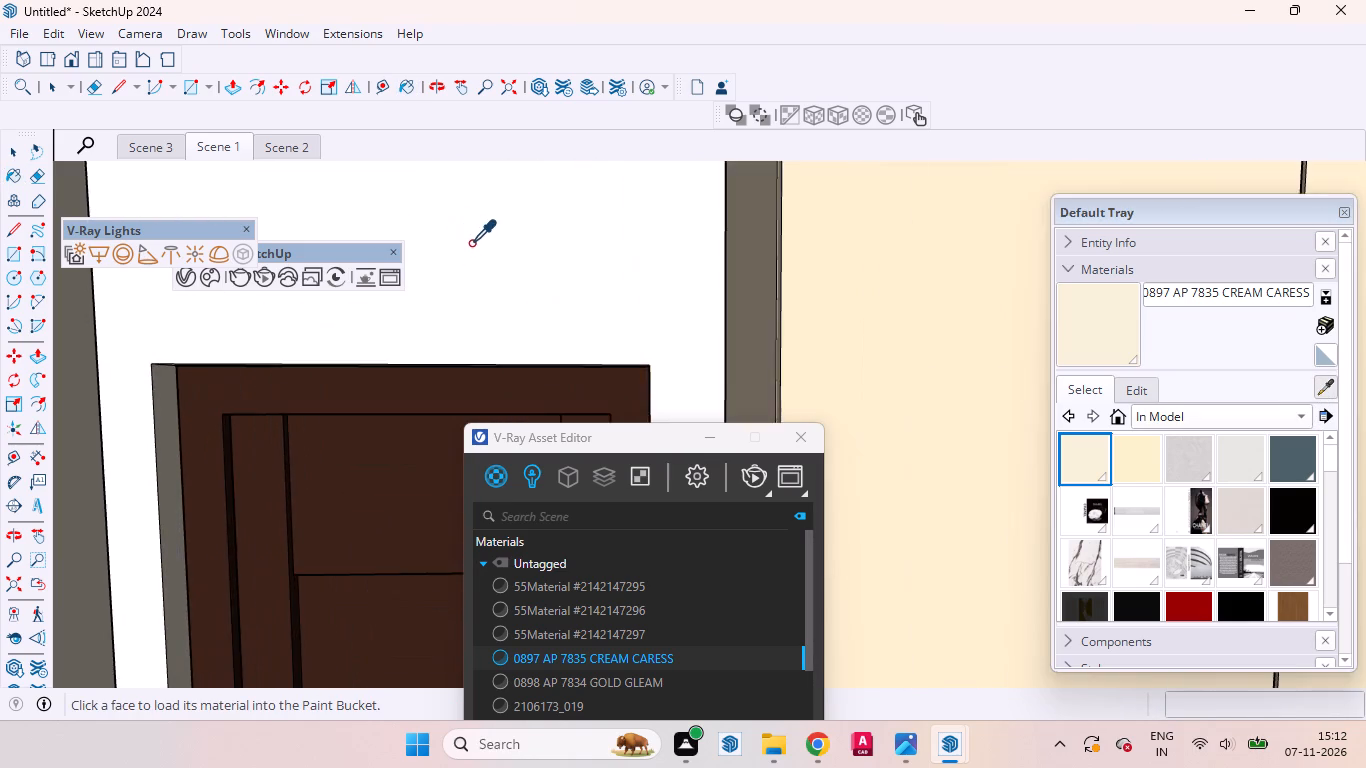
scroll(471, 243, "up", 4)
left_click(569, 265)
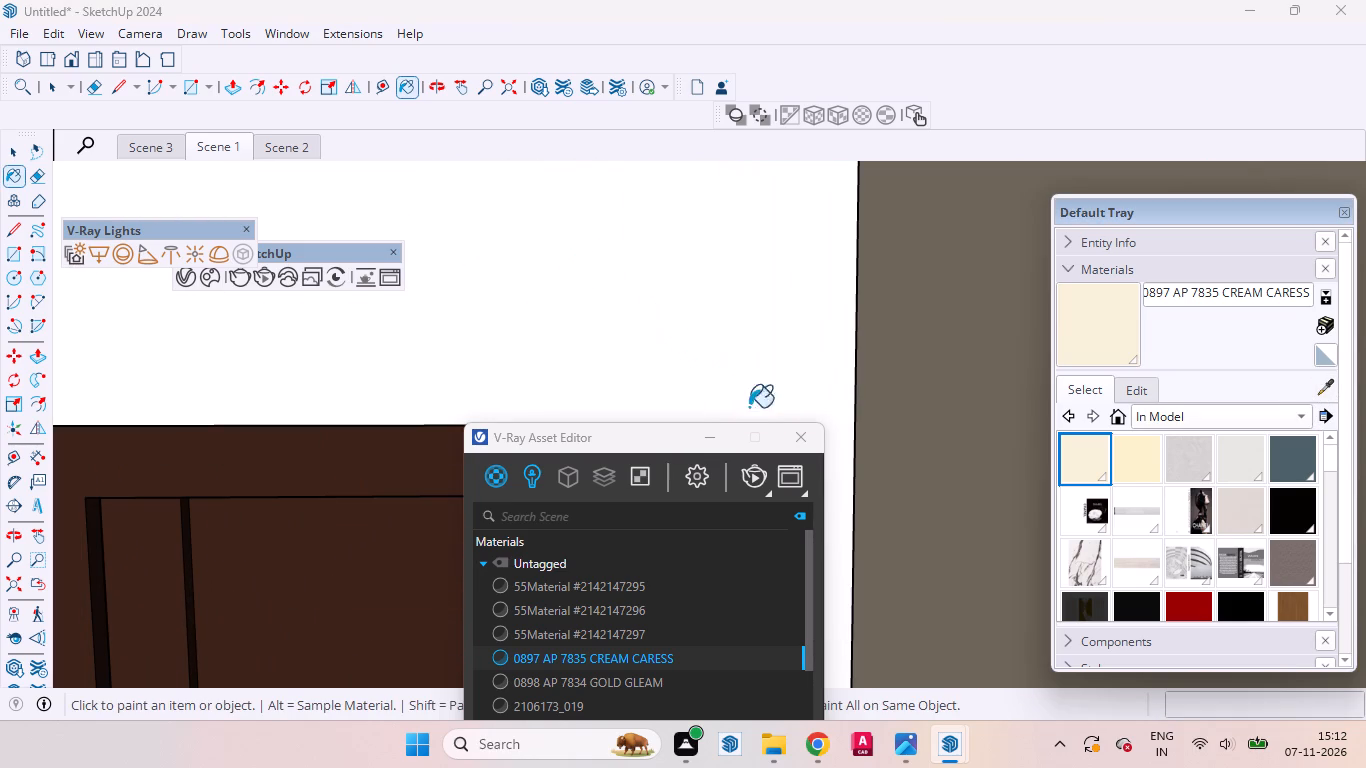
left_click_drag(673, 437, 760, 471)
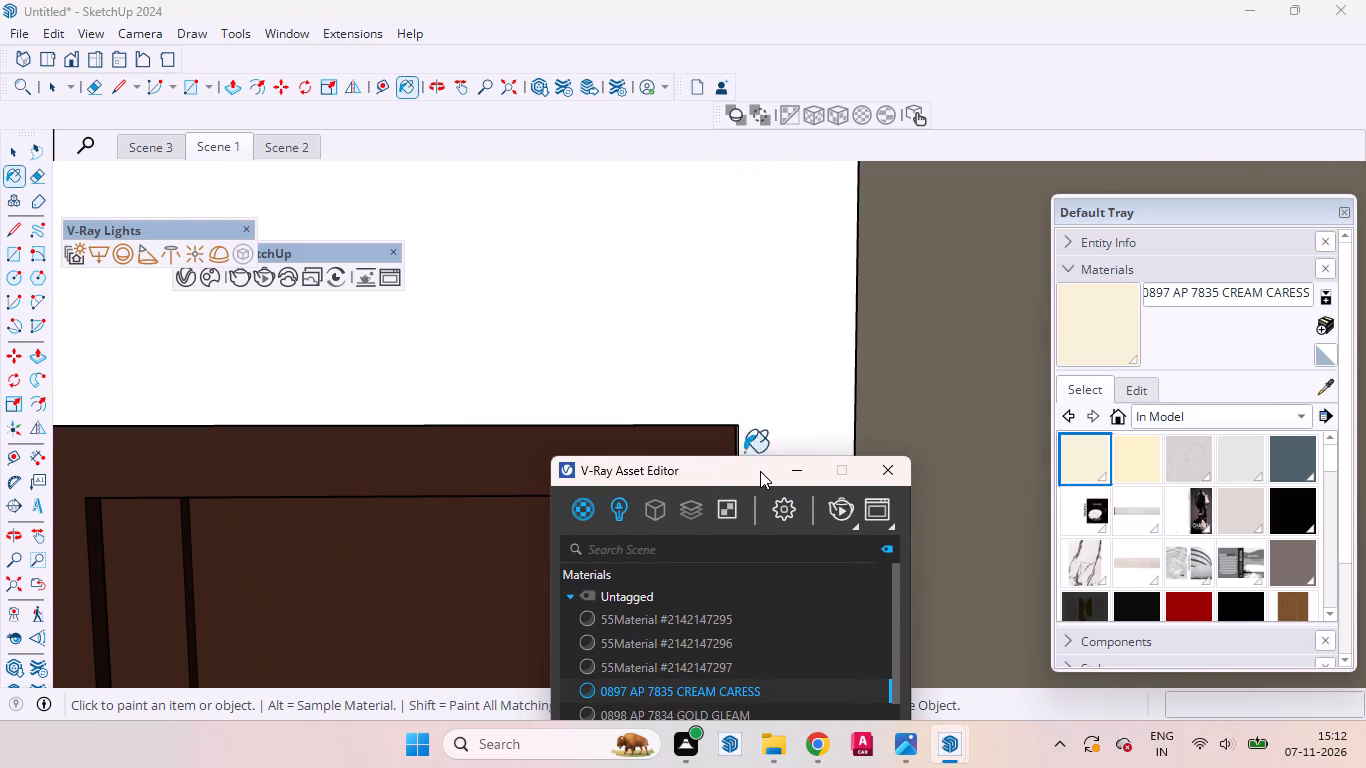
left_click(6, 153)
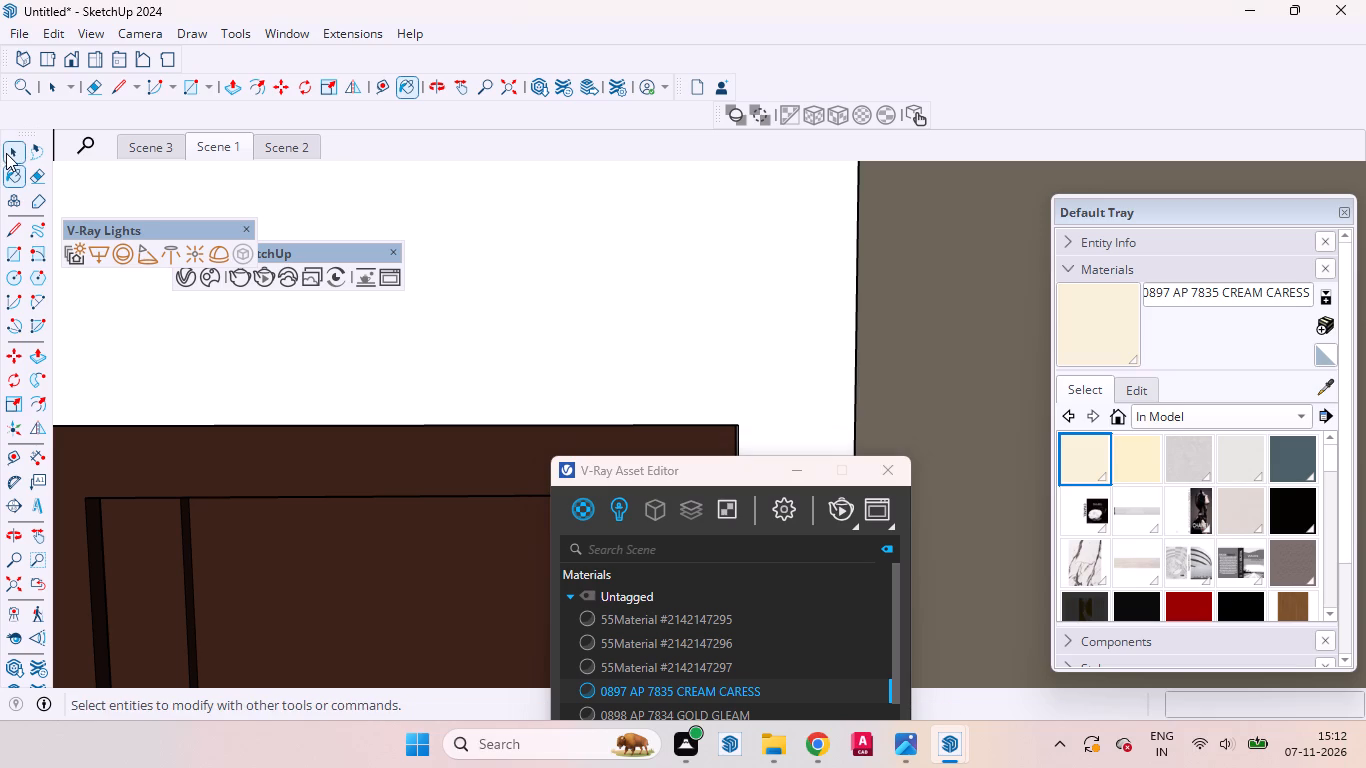
Paint the wall face above the door with the white Color M00 from the Colors collection.
left_click(1295, 416)
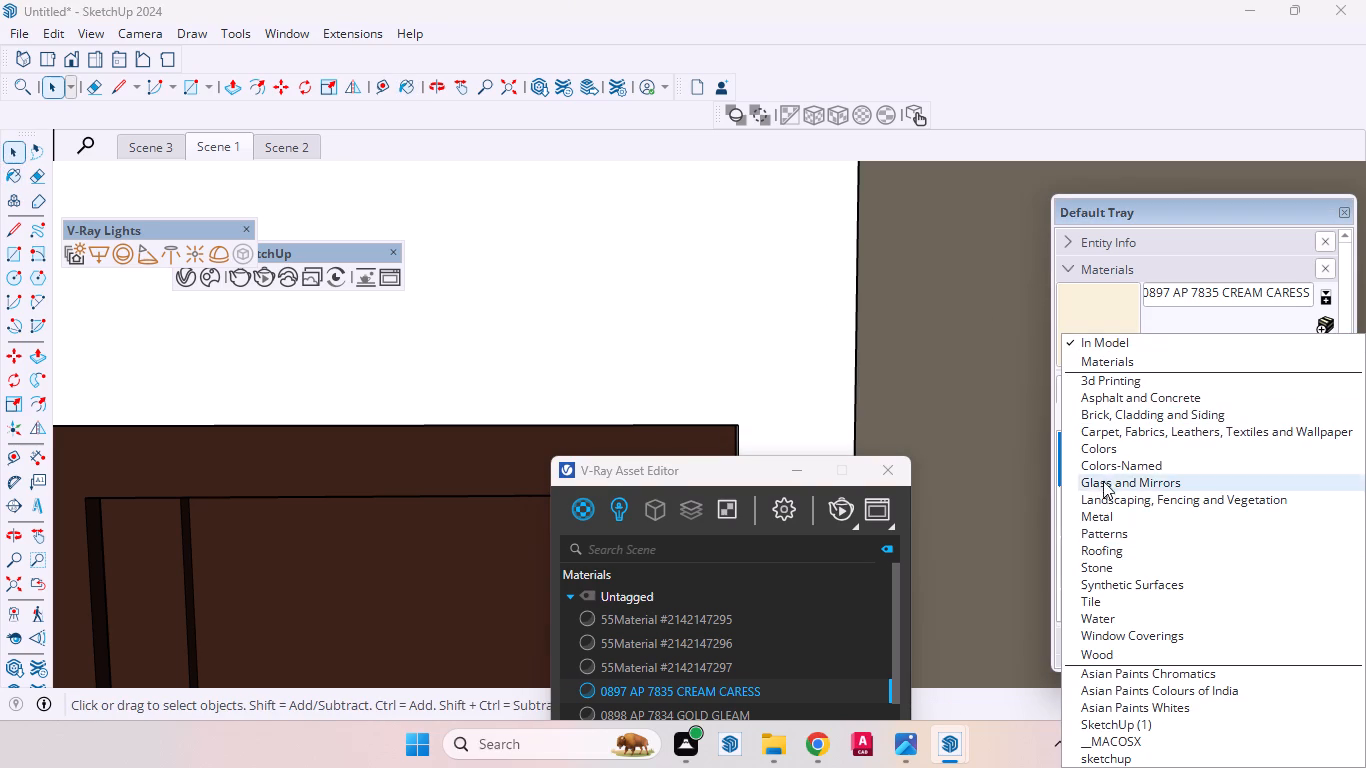
left_click(1103, 455)
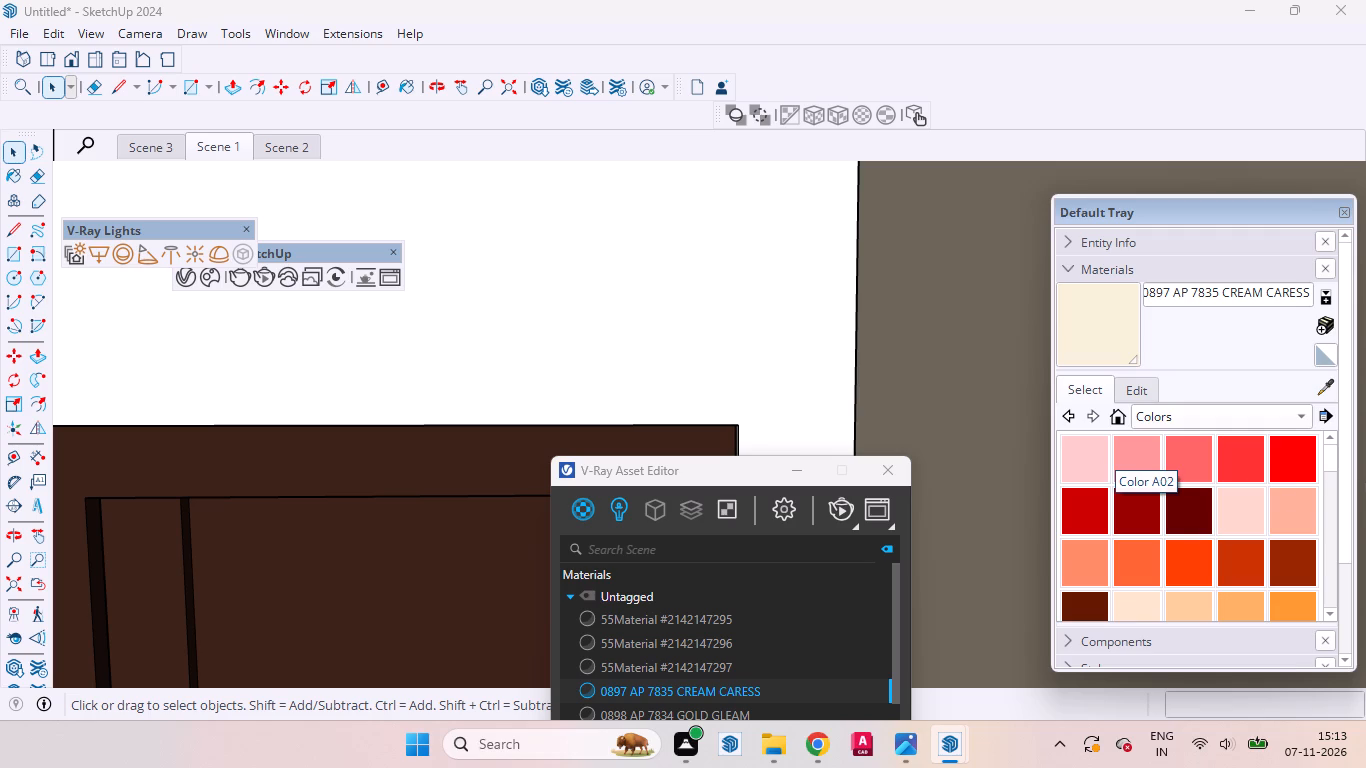
scroll(1233, 489, "down", 12)
scroll(1216, 491, "up", 1)
scroll(1216, 491, "down", 7)
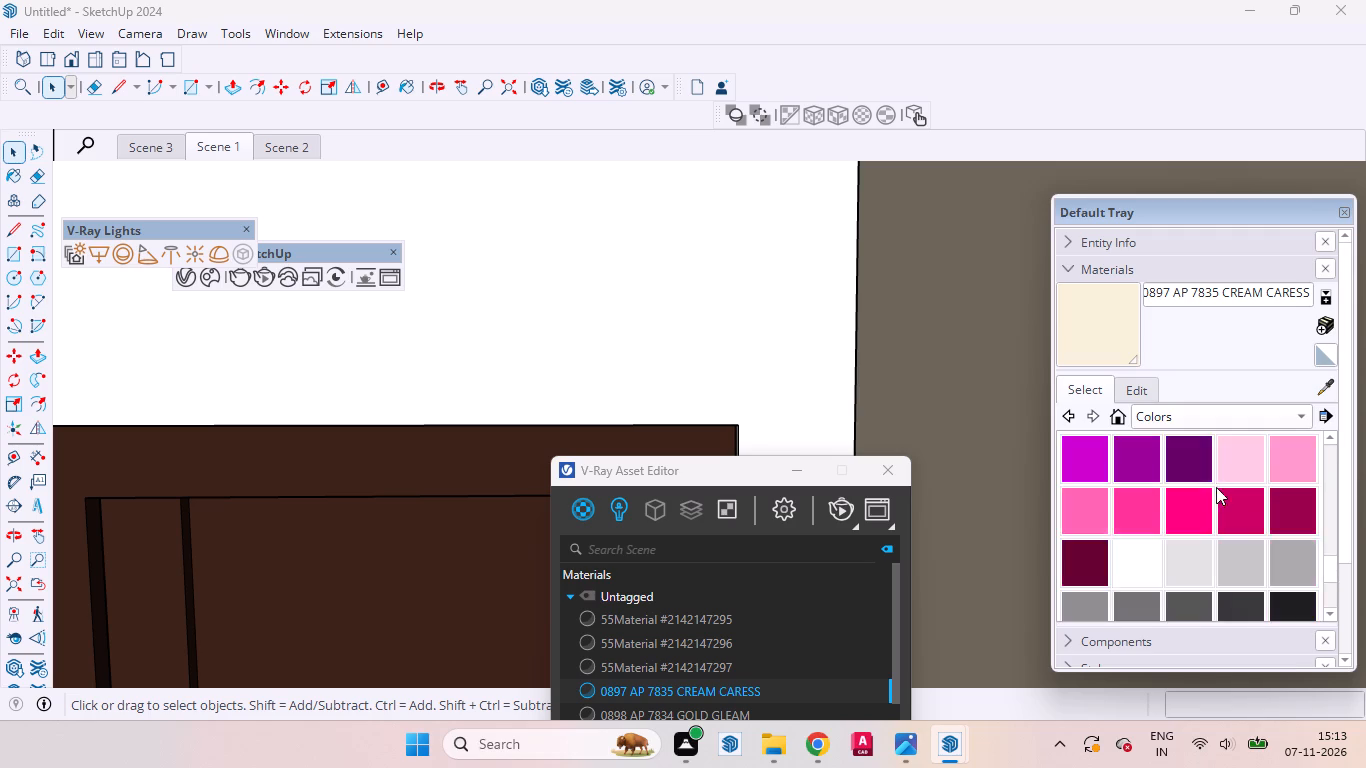
scroll(1206, 480, "down", 5)
scroll(1164, 469, "up", 2)
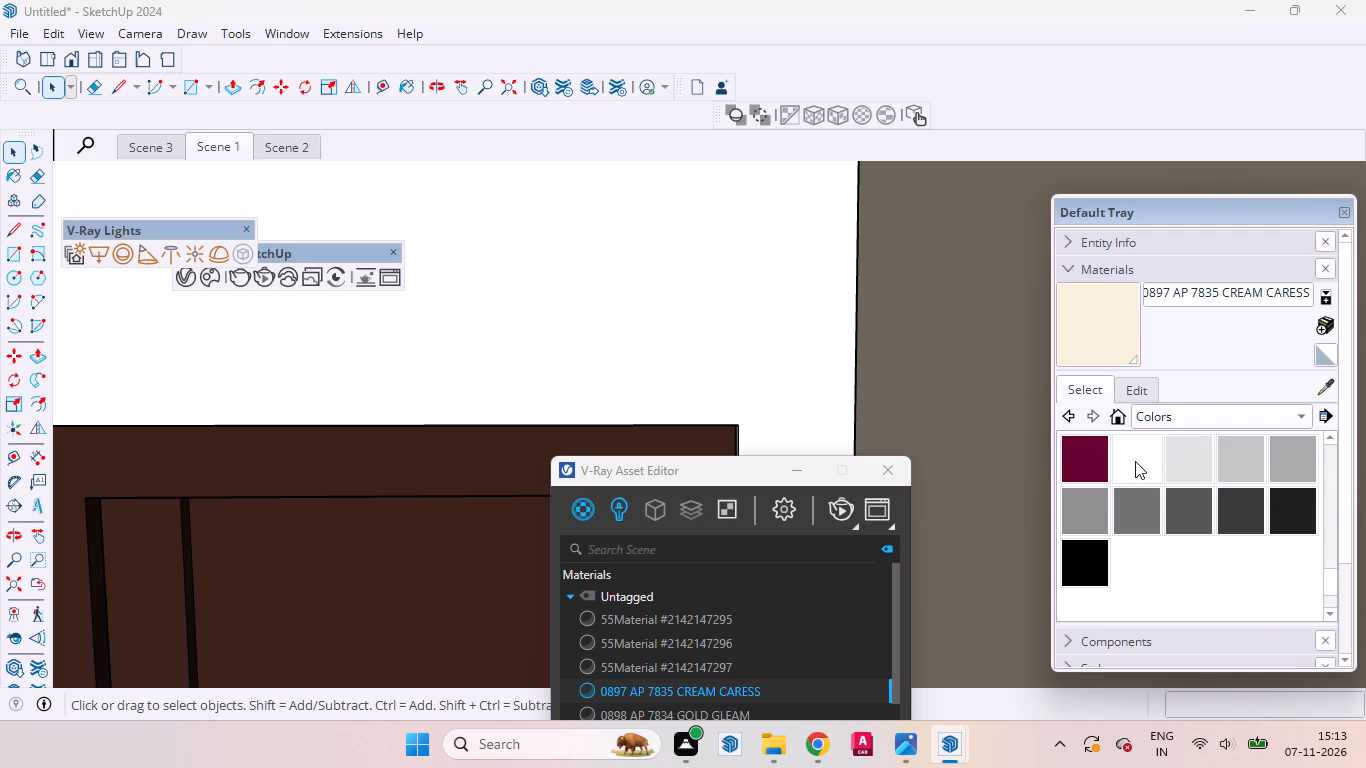
left_click(1135, 461)
left_click(711, 298)
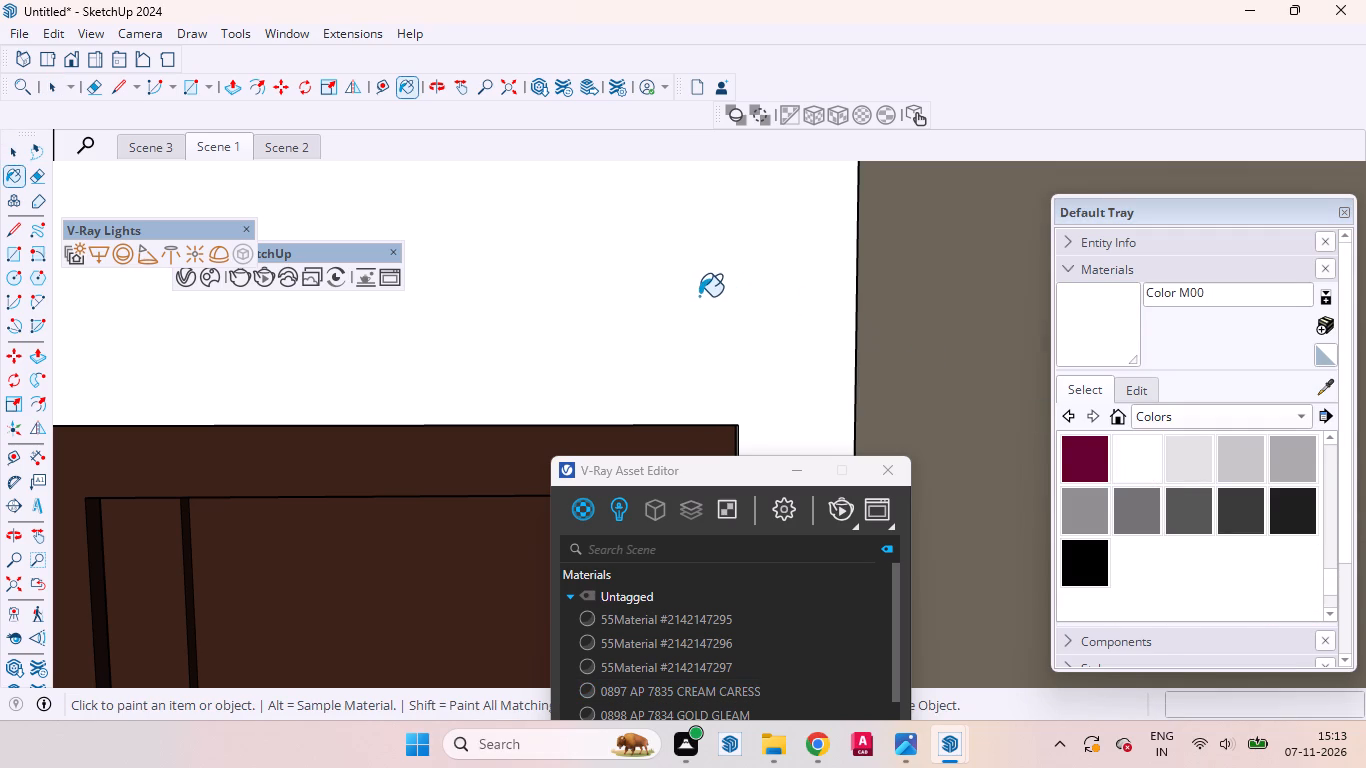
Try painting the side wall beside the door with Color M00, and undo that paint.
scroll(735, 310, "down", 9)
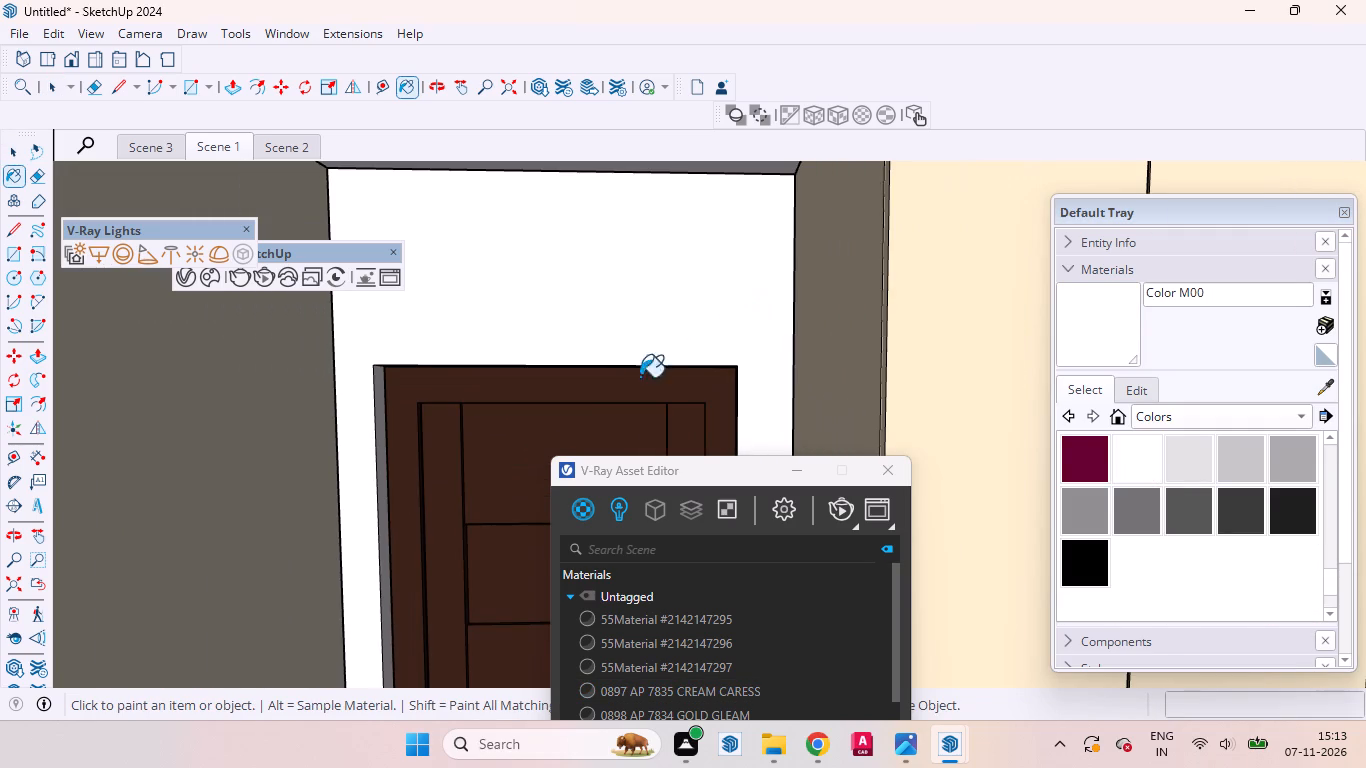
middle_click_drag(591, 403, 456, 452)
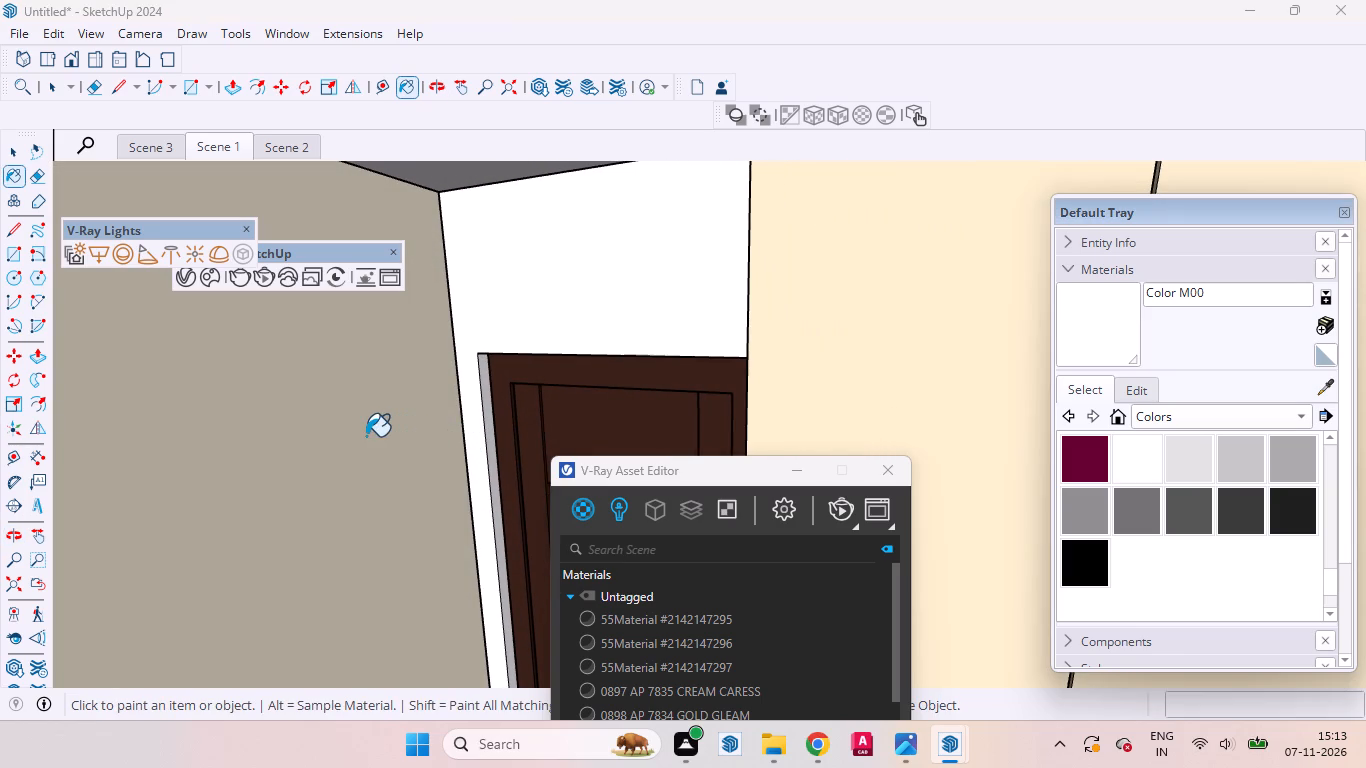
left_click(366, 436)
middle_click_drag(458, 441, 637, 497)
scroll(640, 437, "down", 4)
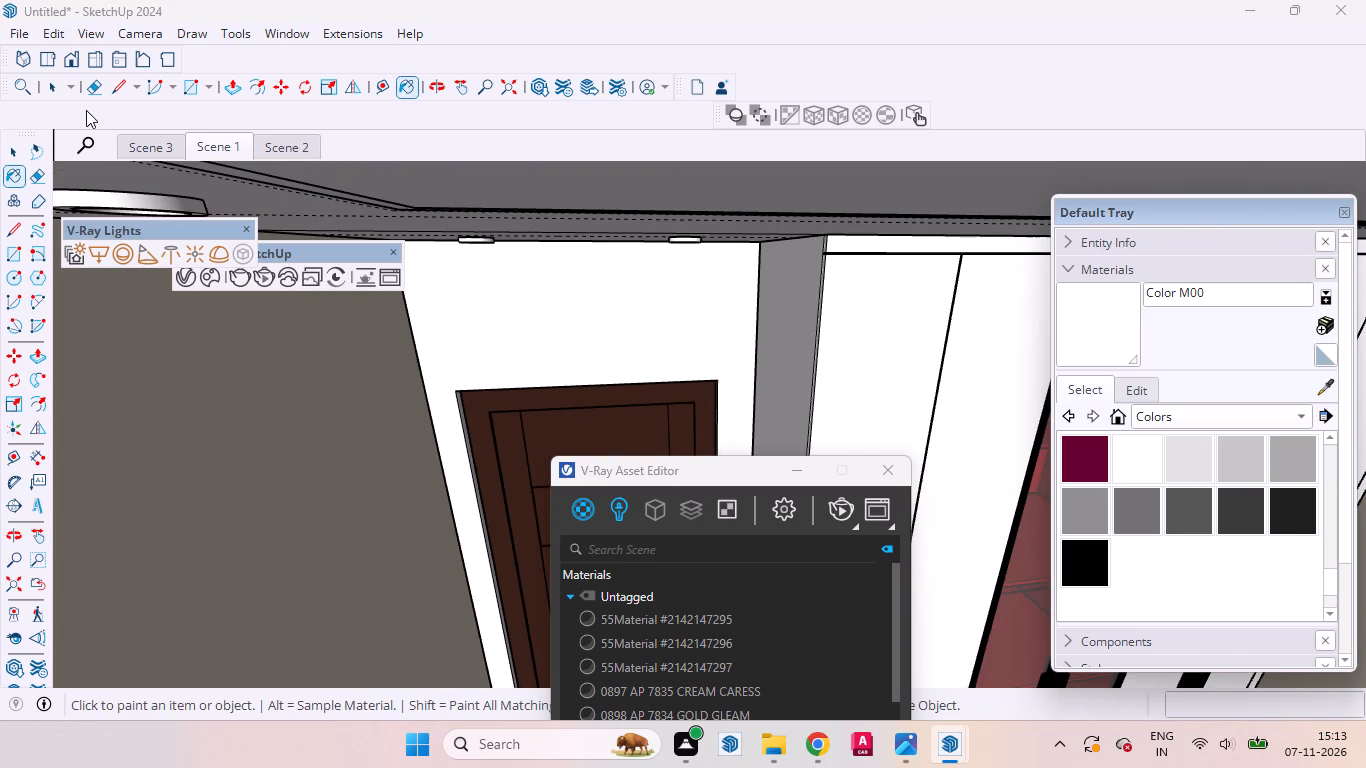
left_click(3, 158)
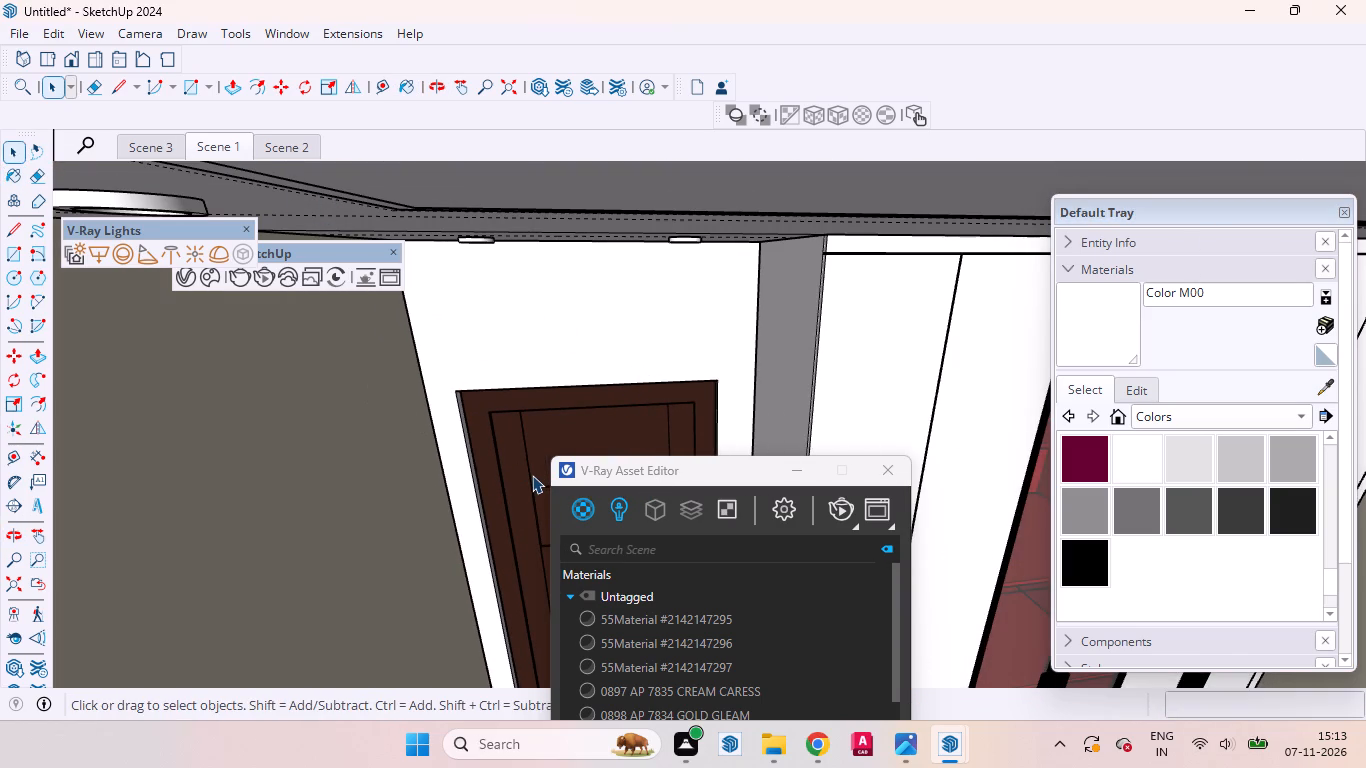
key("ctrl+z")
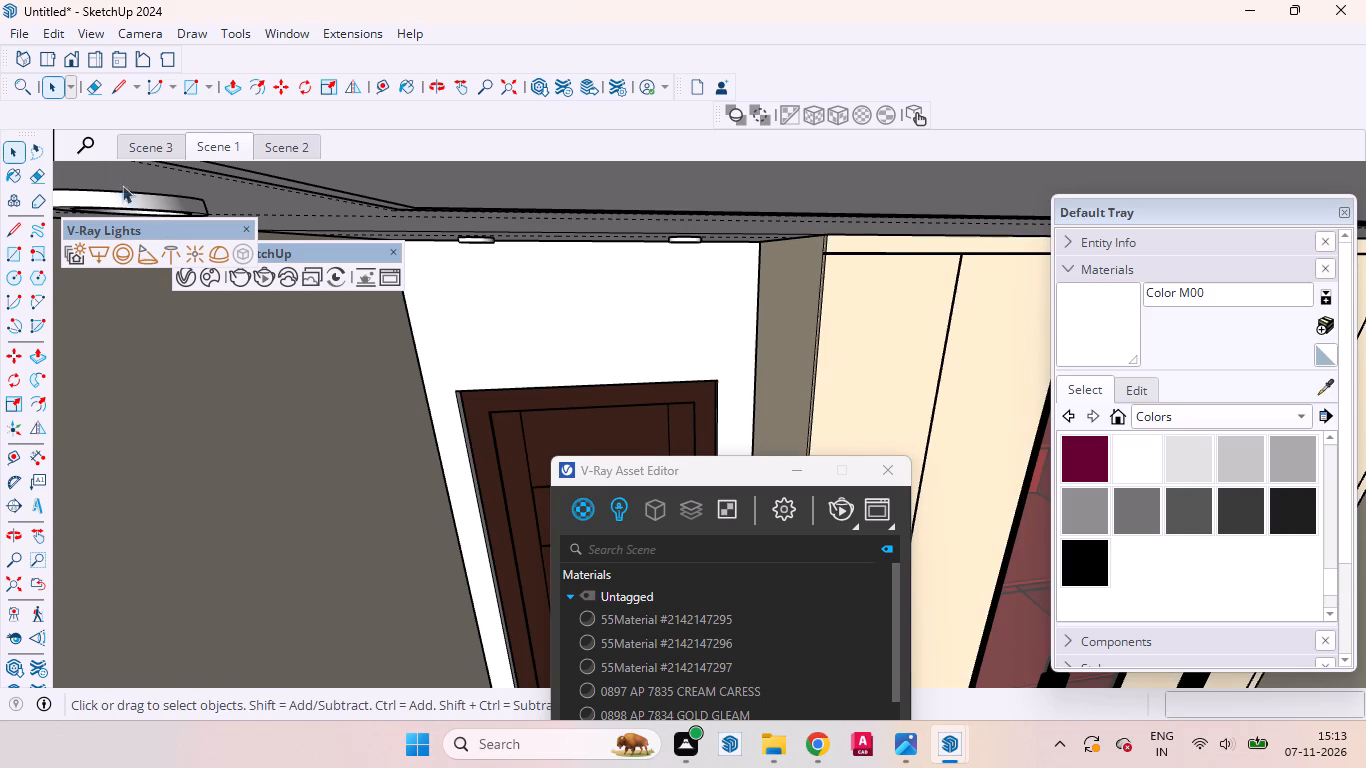
Return to the Scene 1 view and move the V-Ray Asset Editor up so its whole list is accessible.
left_click(221, 152)
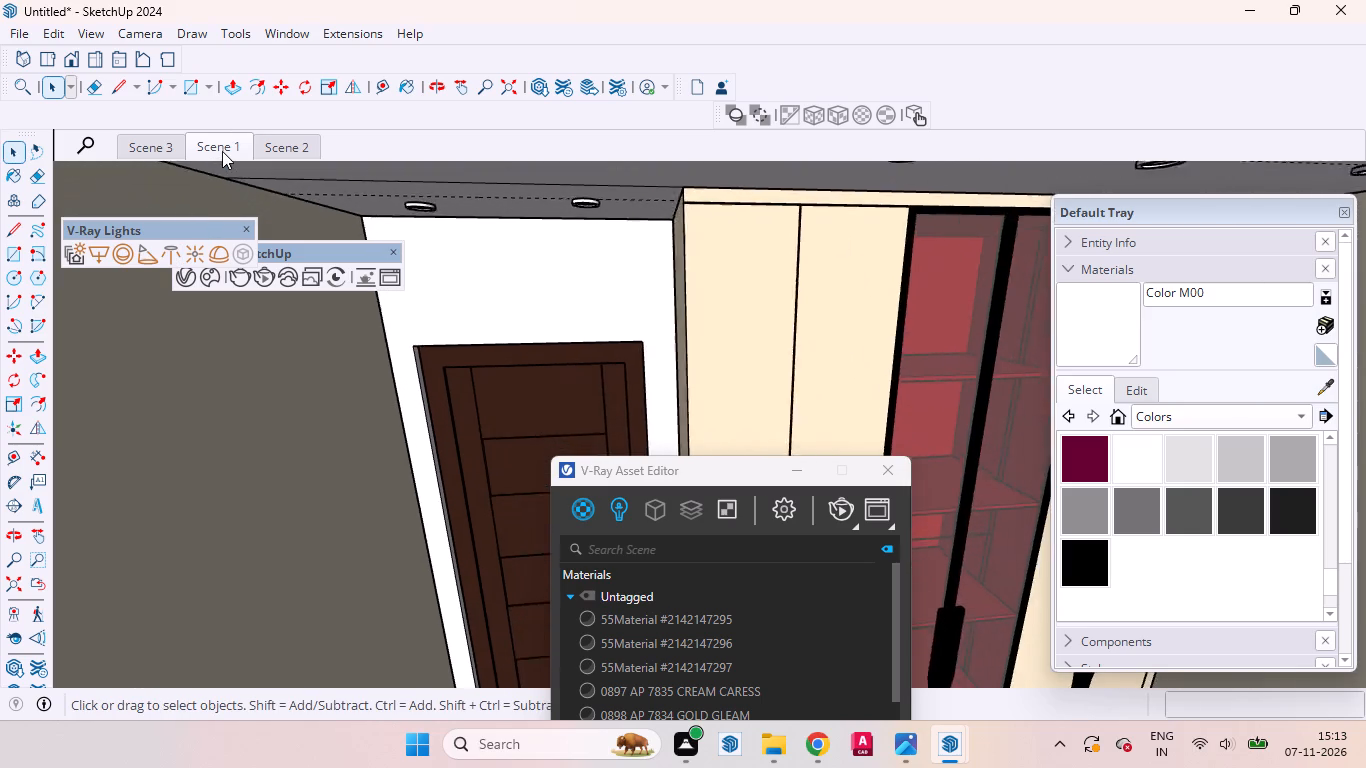
left_click_drag(729, 470, 702, 256)
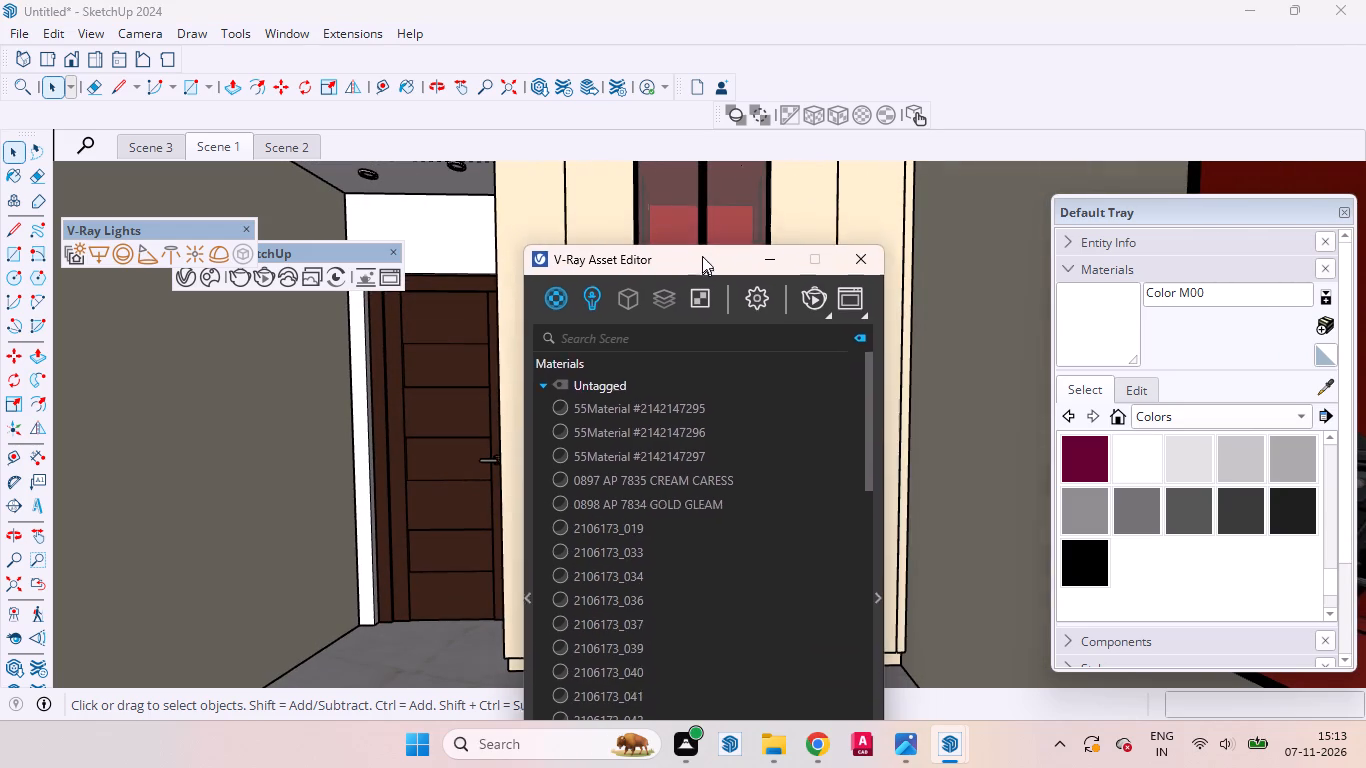
left_click_drag(702, 256, 673, 97)
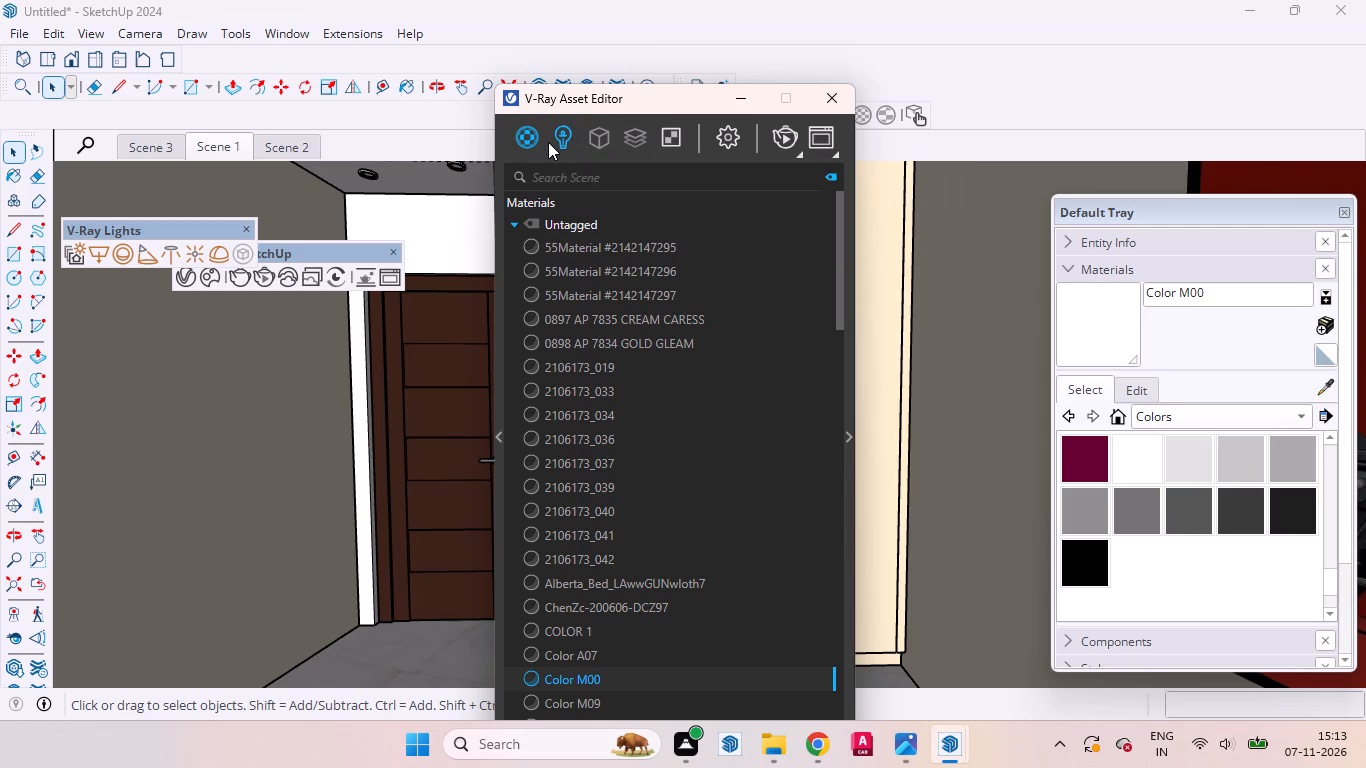
Show the scene's lights in the V-Ray Asset Editor and examine the IES Light's parameters.
left_click(555, 141)
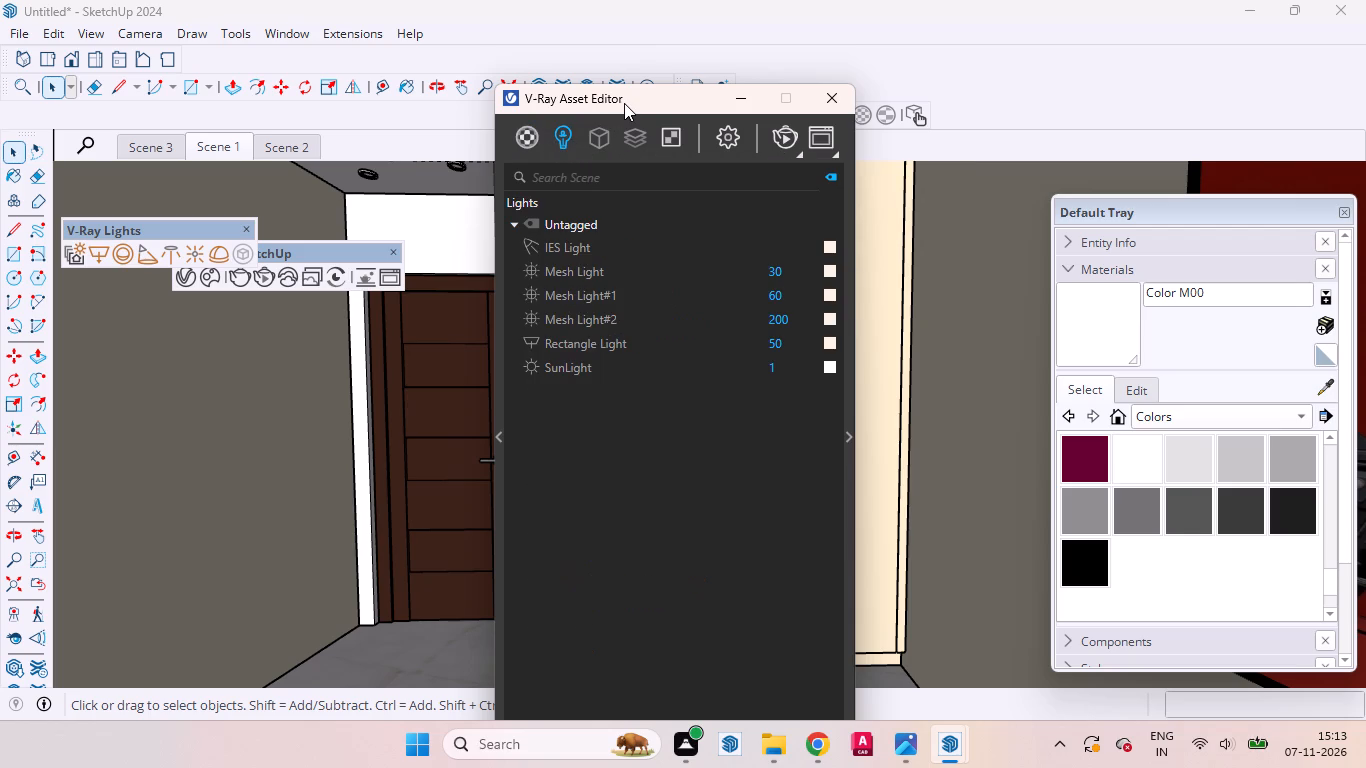
left_click(716, 233)
left_click(716, 244)
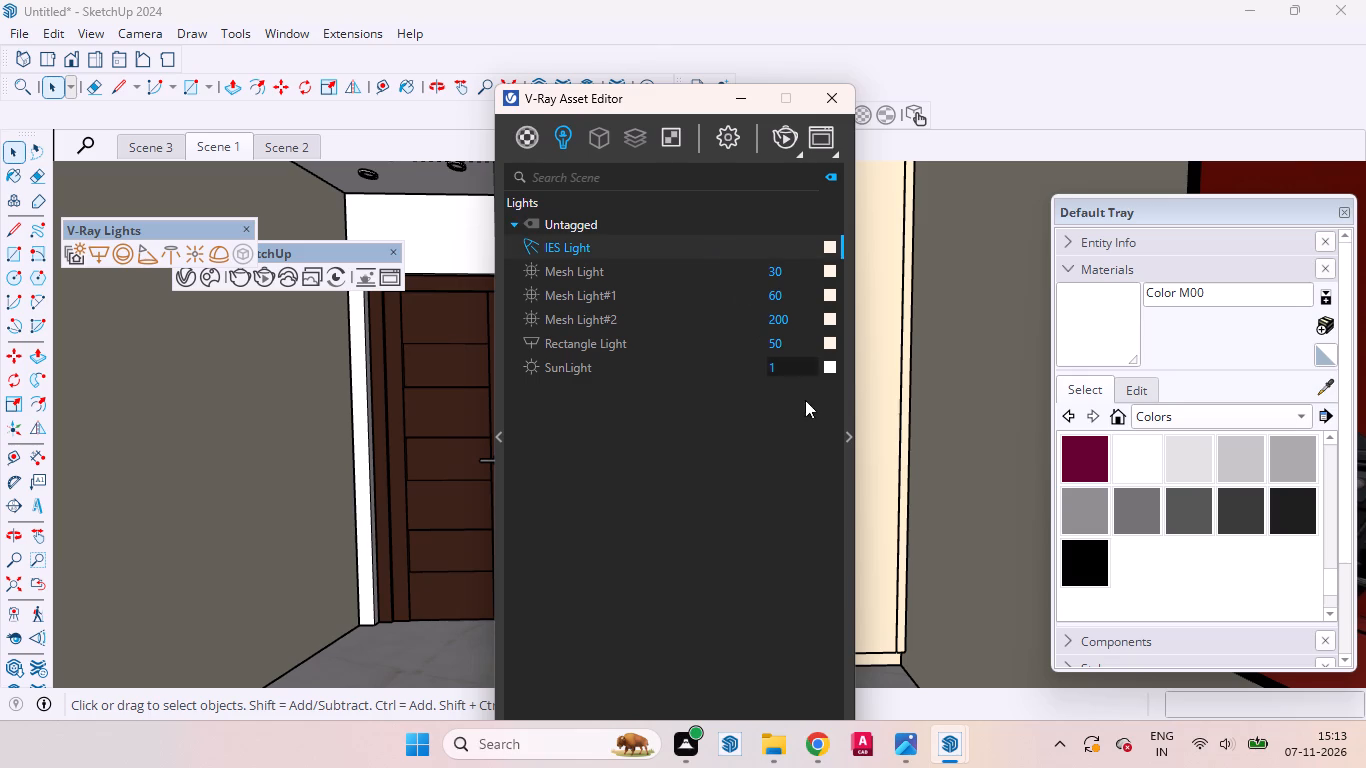
left_click(850, 442)
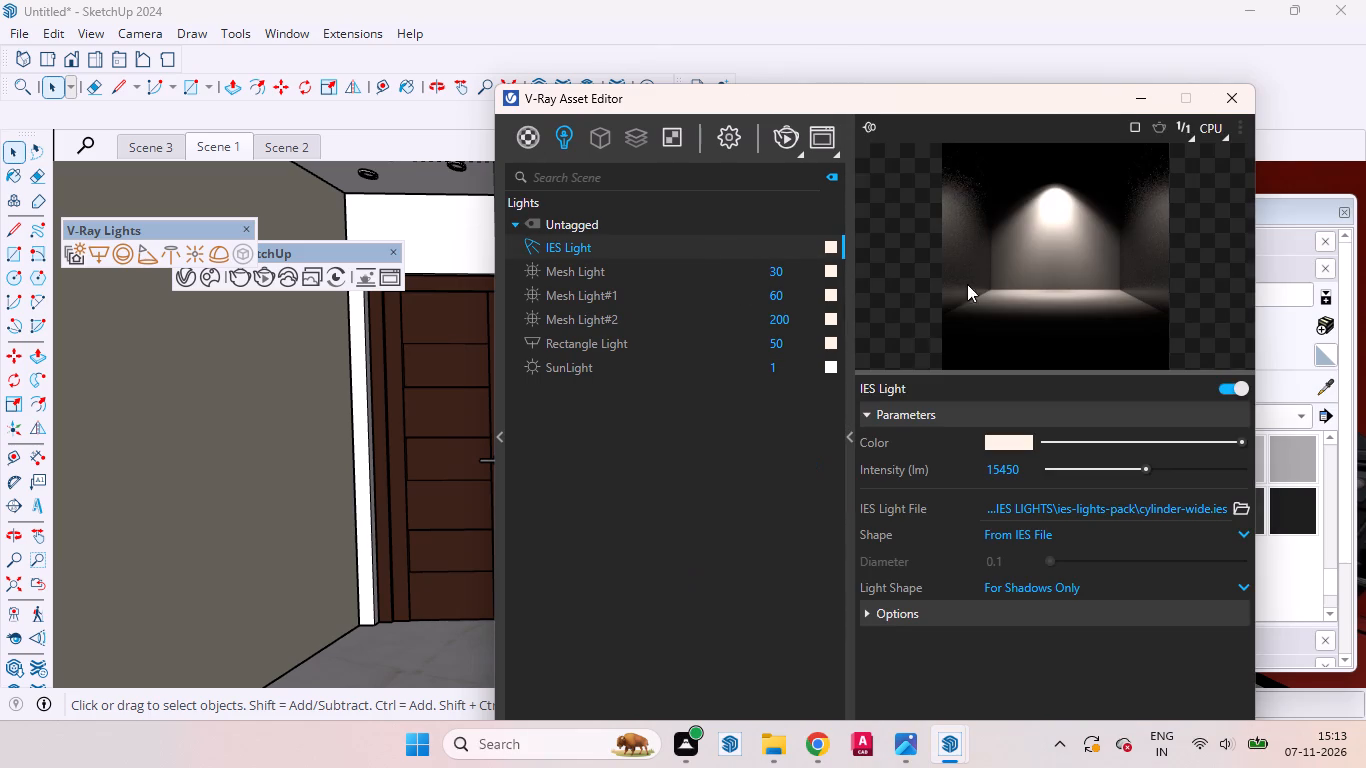
left_click_drag(1024, 113, 950, 196)
Expand the V-Ray Render Output settings and try to set the aspect ratio to 4:3 - Picture.
left_click(802, 147)
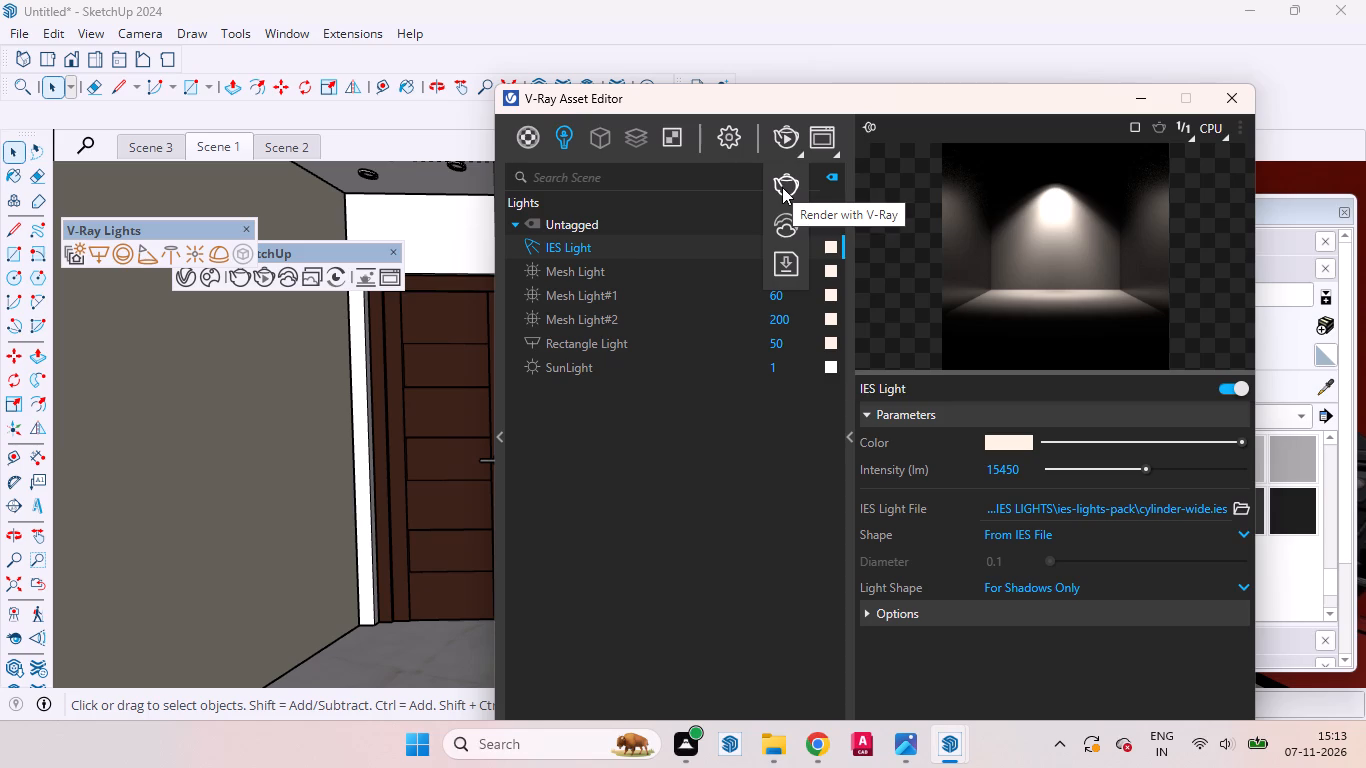
left_click(724, 130)
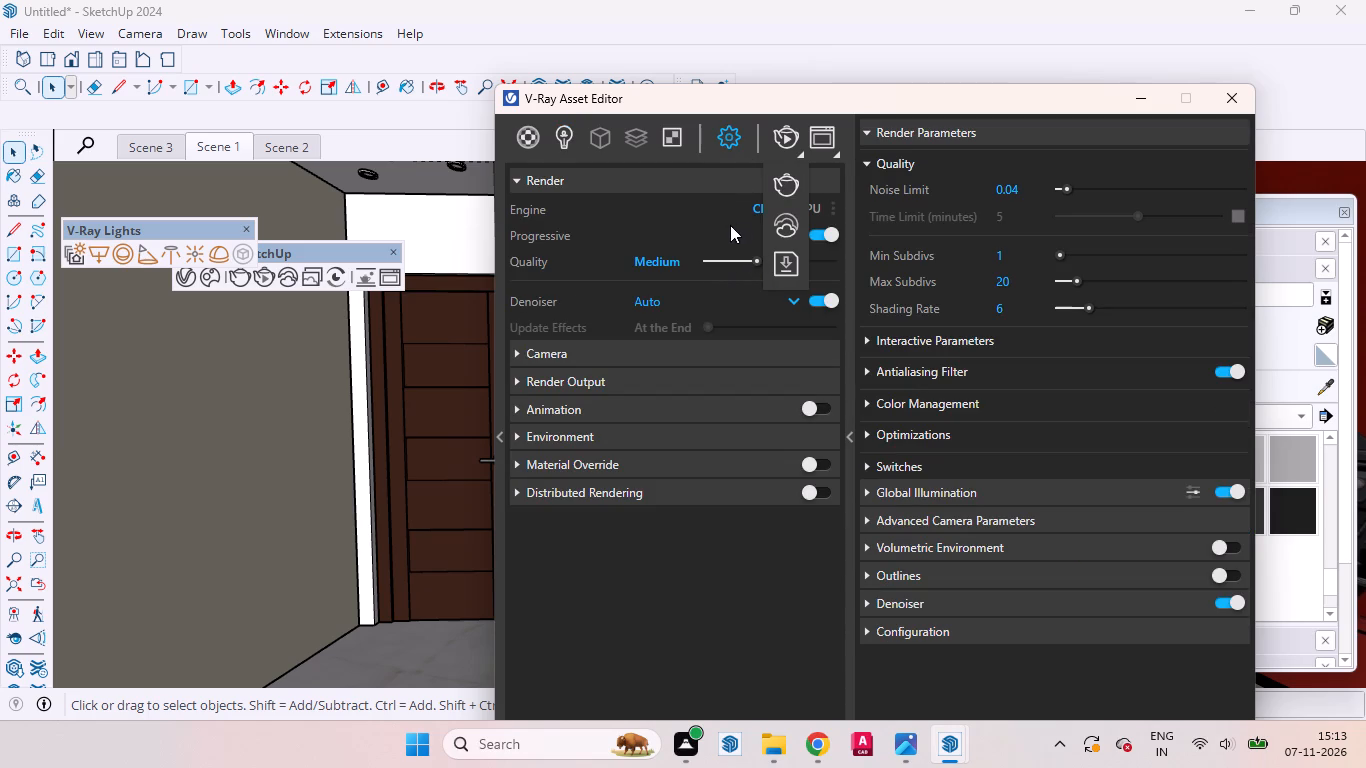
left_click(729, 174)
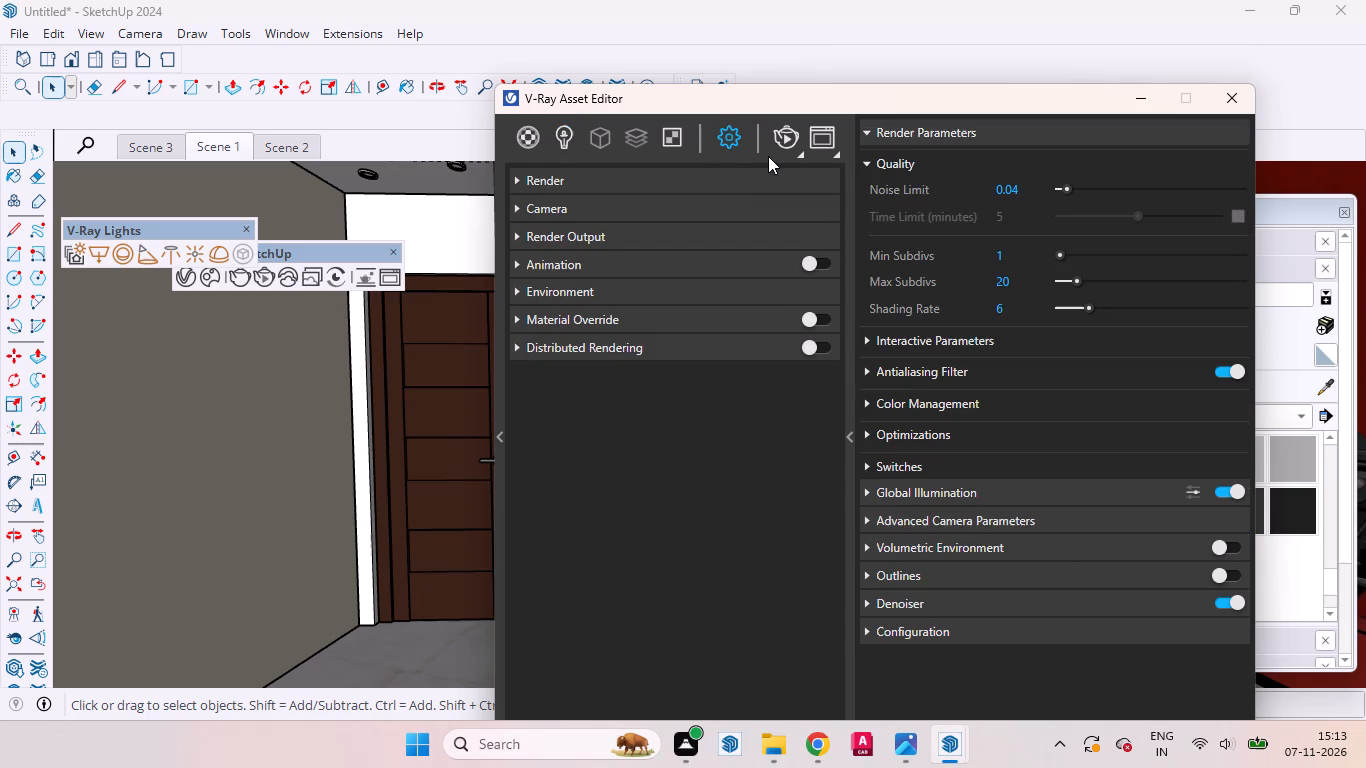
left_click(651, 188)
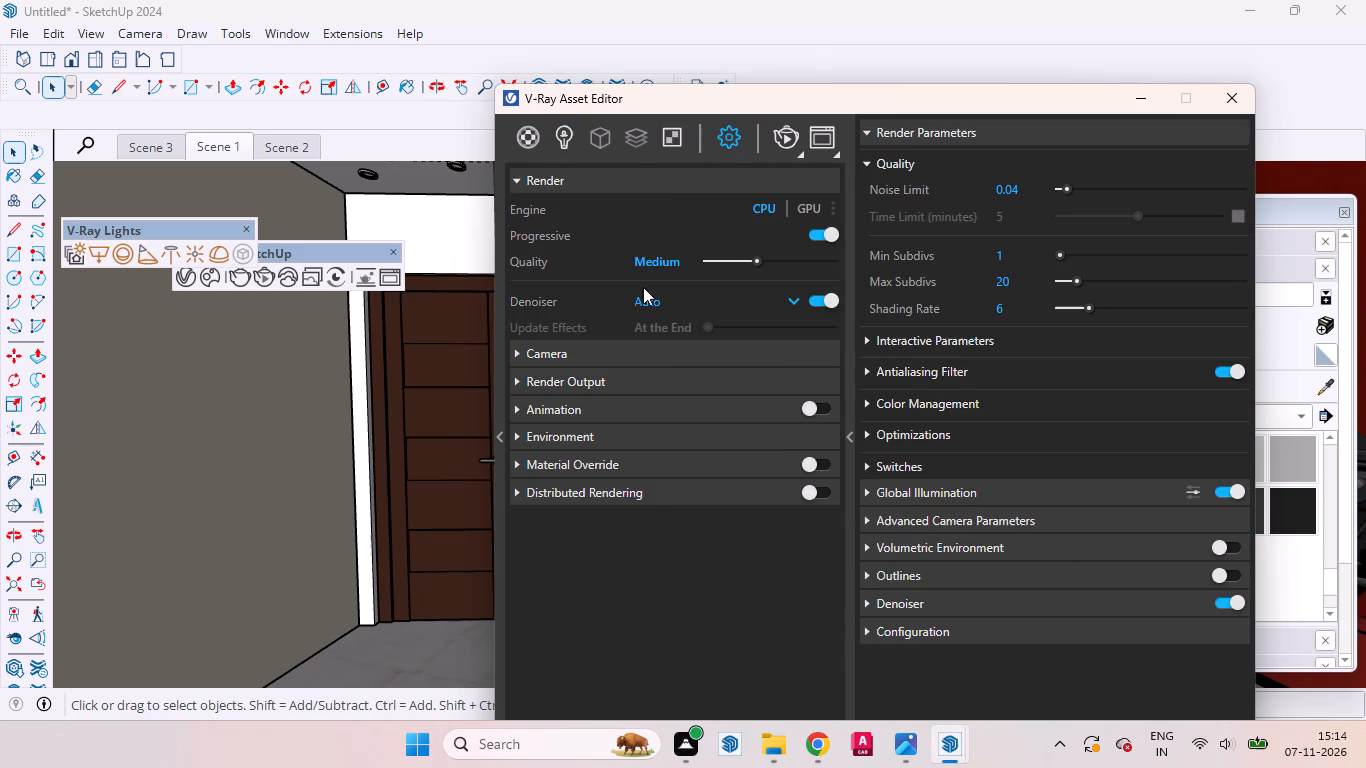
left_click(647, 379)
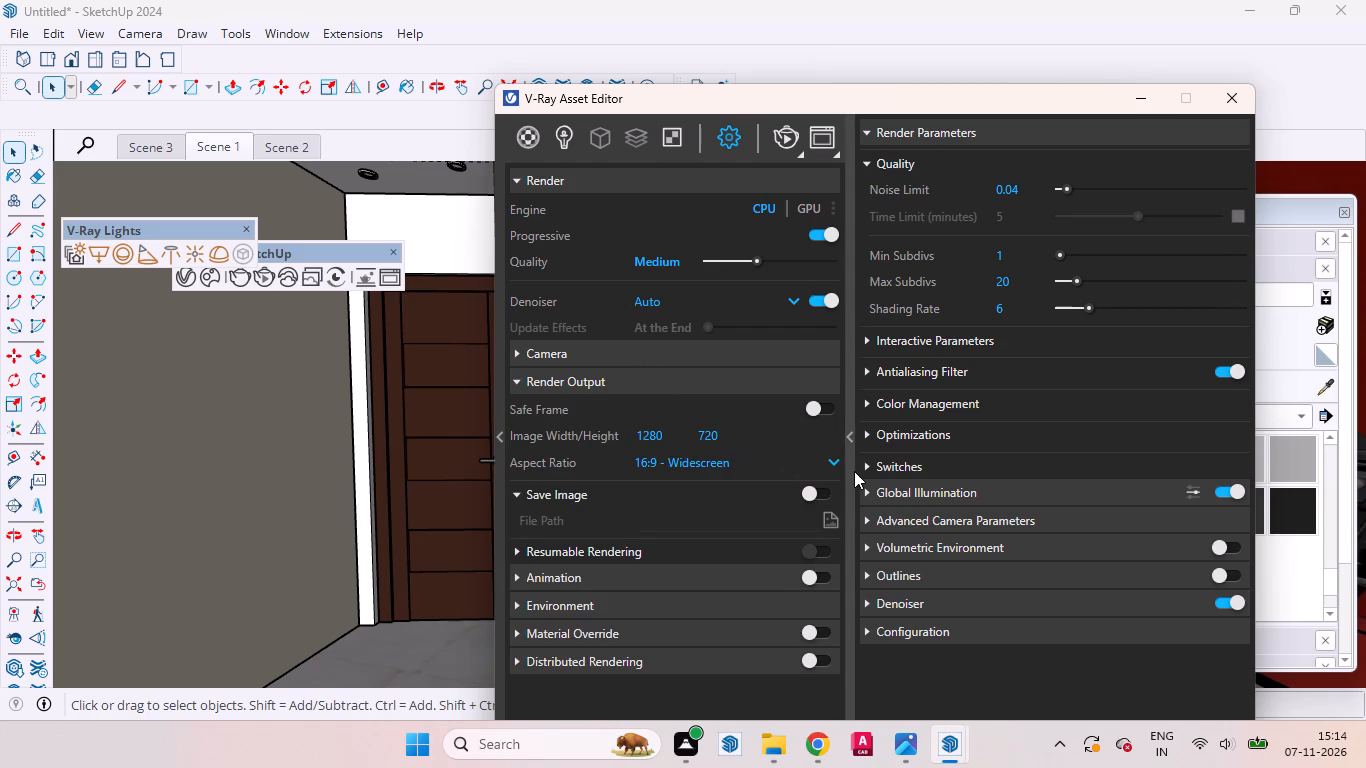
left_click(836, 463)
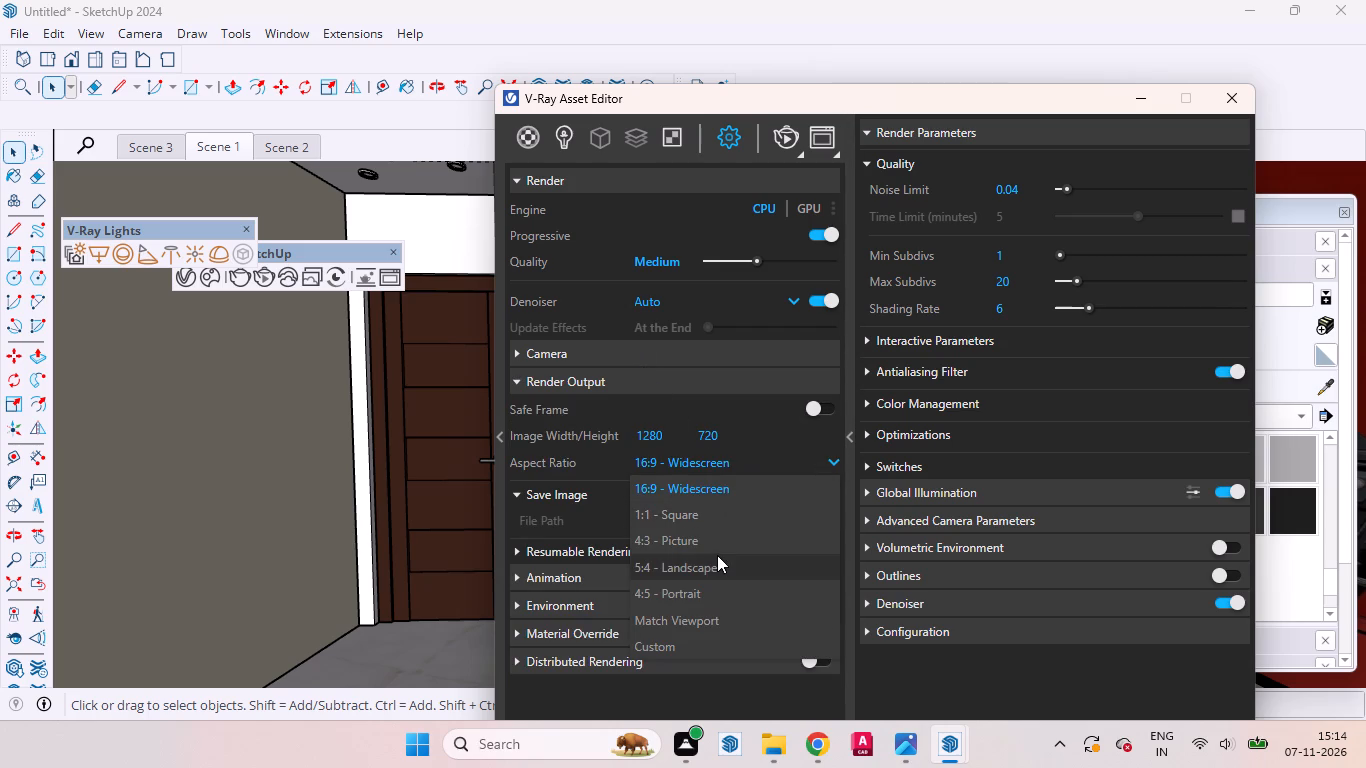
left_click(714, 542)
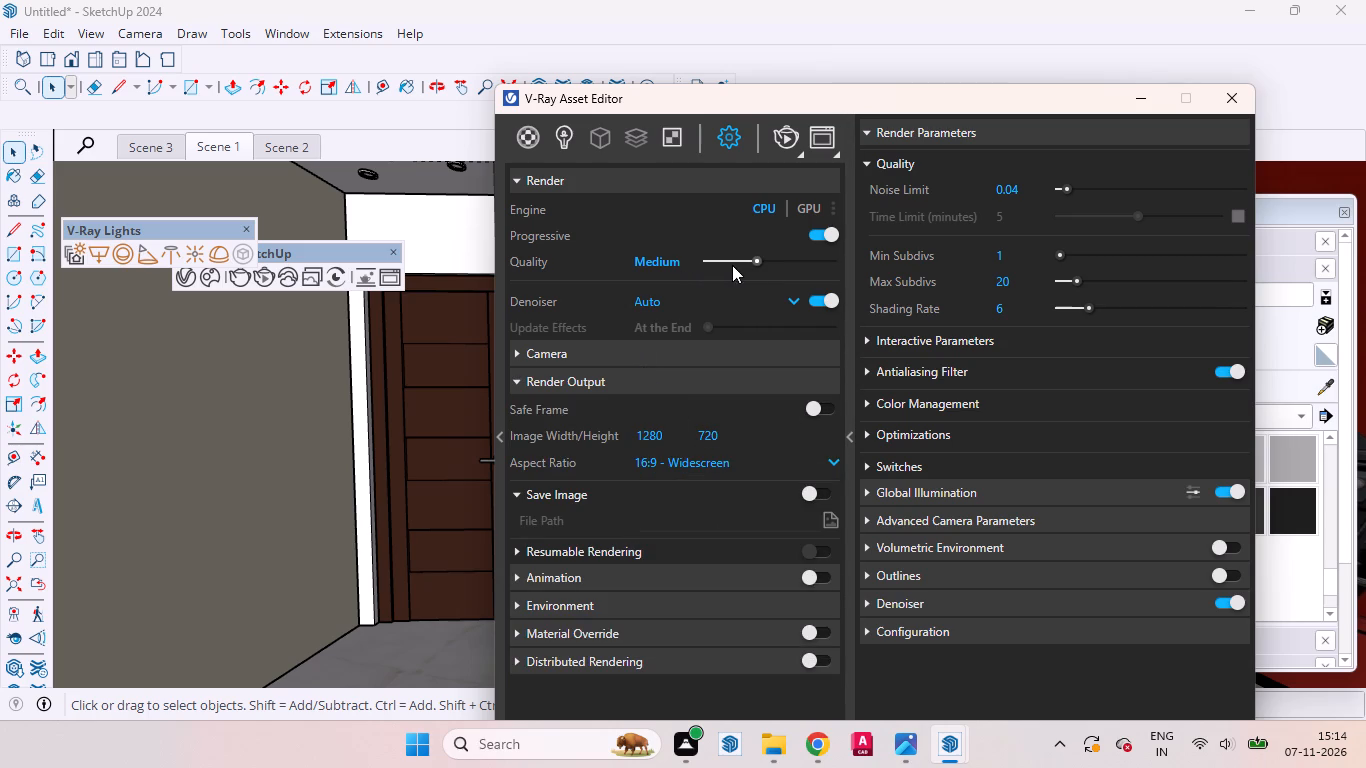
Raise the V-Ray render quality from its preset to High.
left_click_drag(757, 259, 786, 267)
left_click_drag(787, 263, 794, 262)
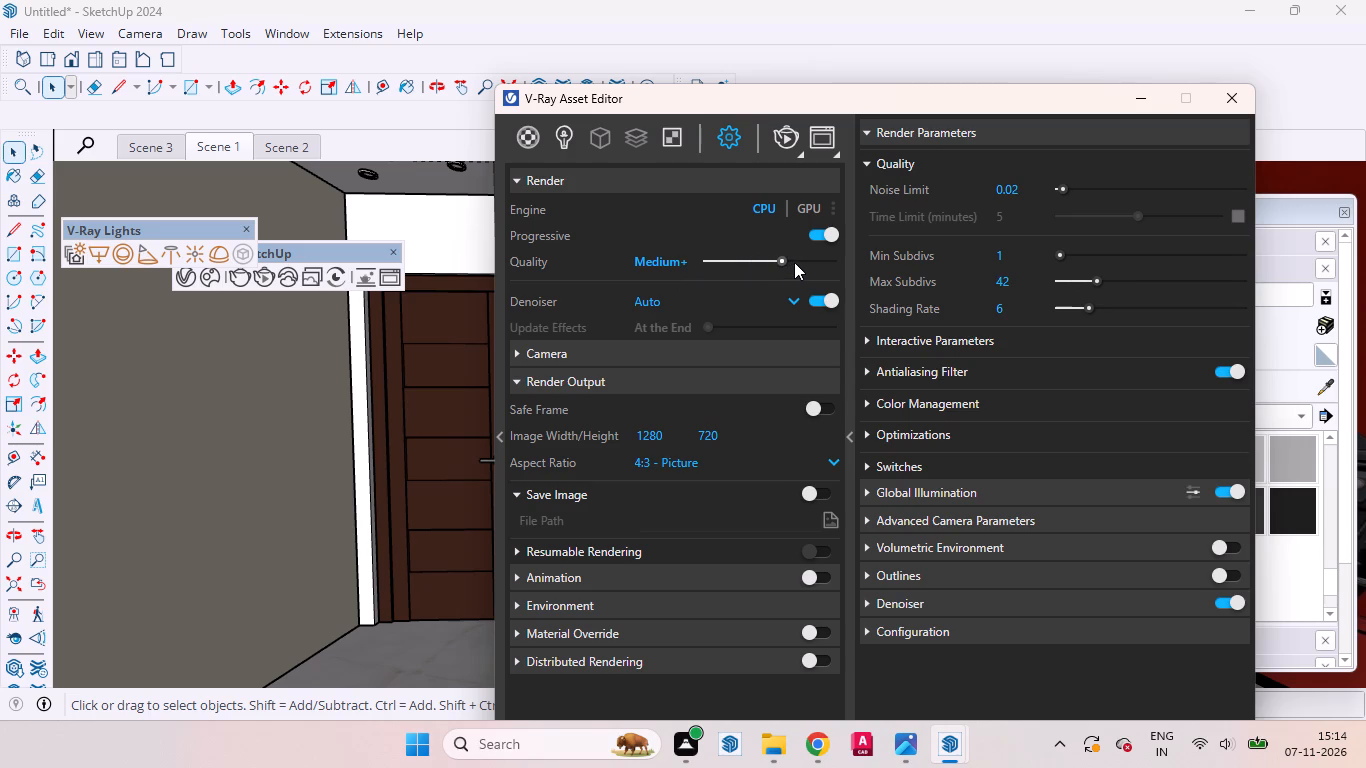
left_click_drag(794, 262, 796, 262)
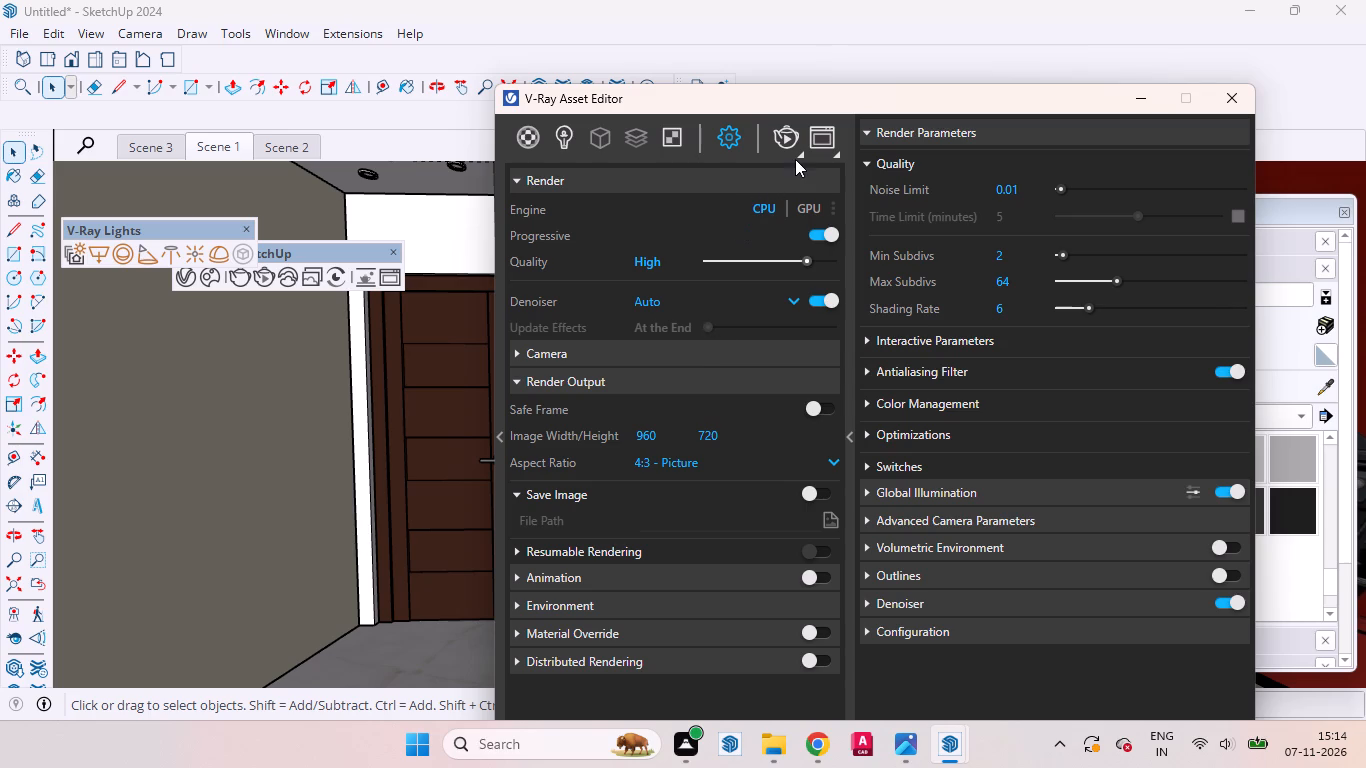
Start a V-Ray render of the Scene 1 view.
left_click(796, 151)
left_click(774, 187)
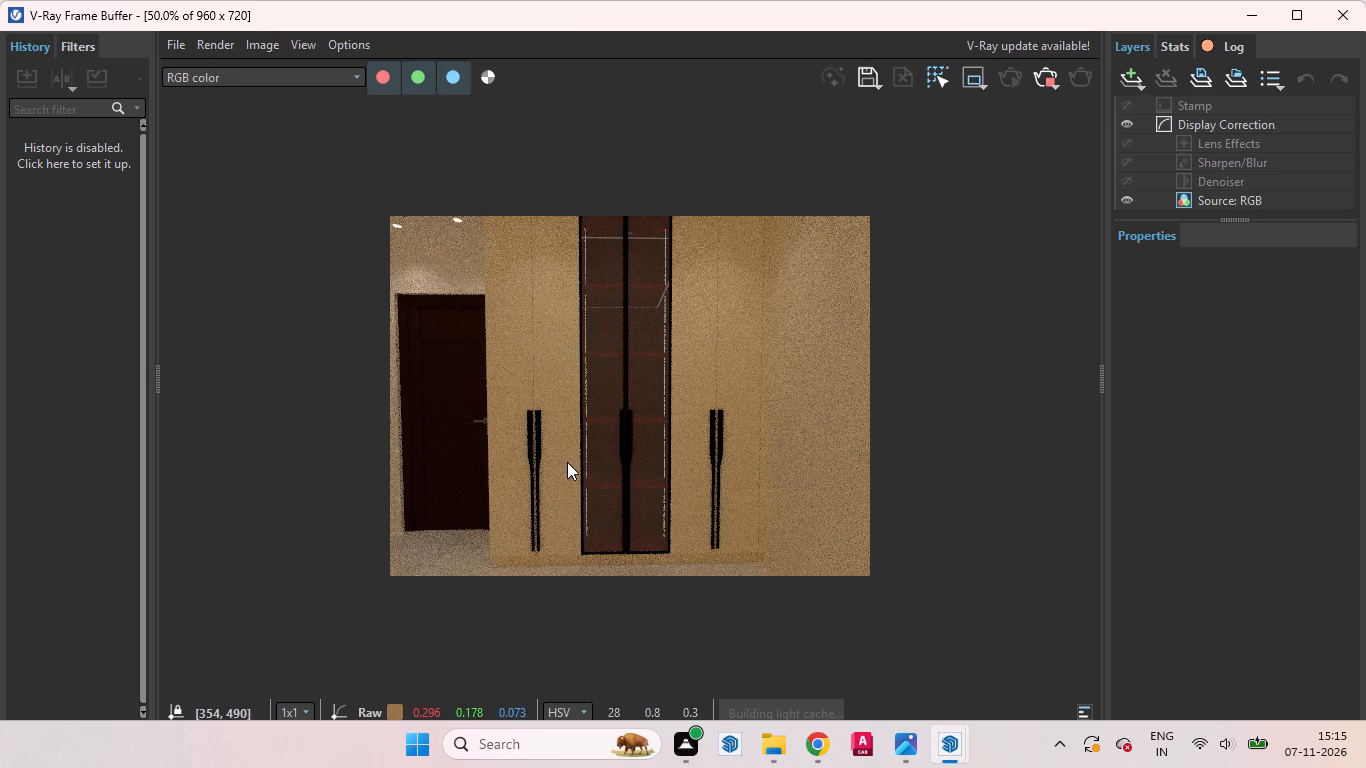
Examine the Scene 1 render up close, checking the wardrobe doors, handles, glass section, door and walls.
scroll(567, 462, "up", 1)
scroll(567, 464, "down", 1)
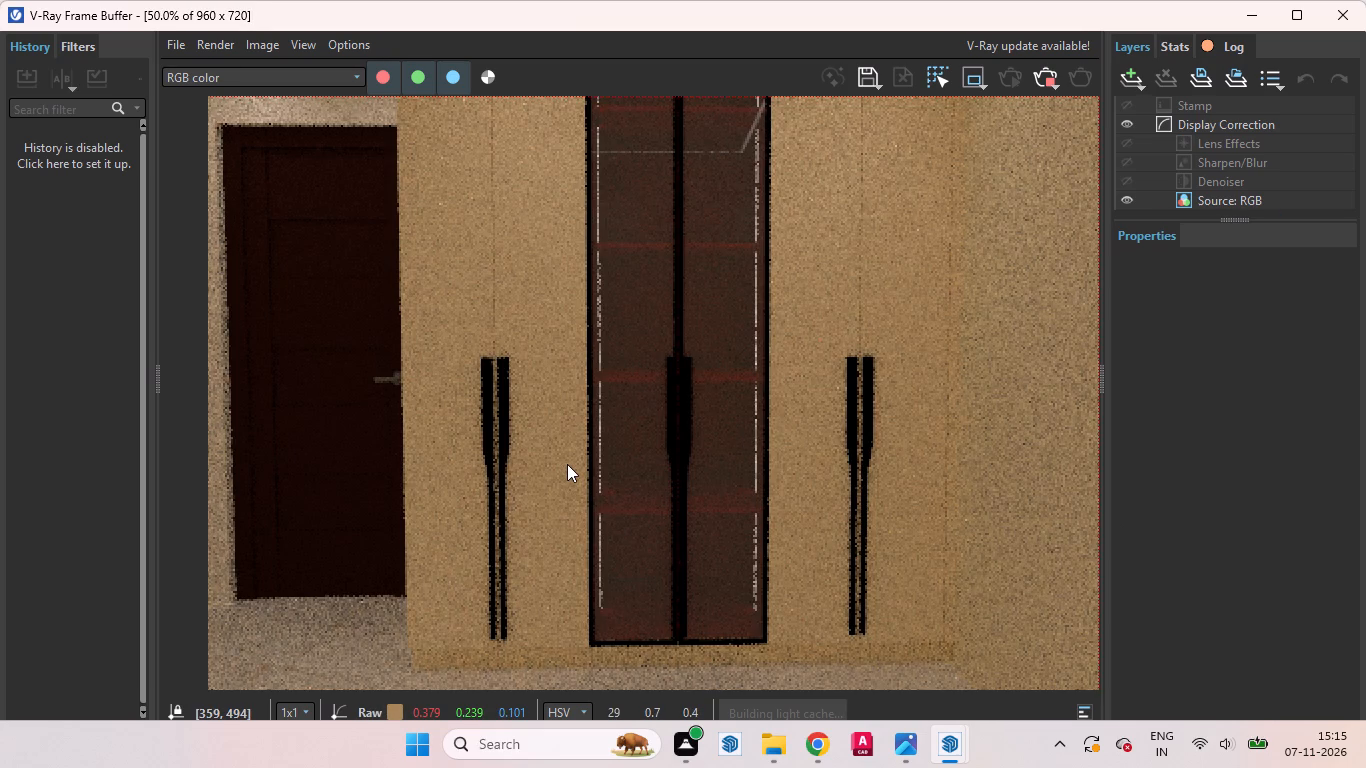
scroll(606, 426, "up", 1)
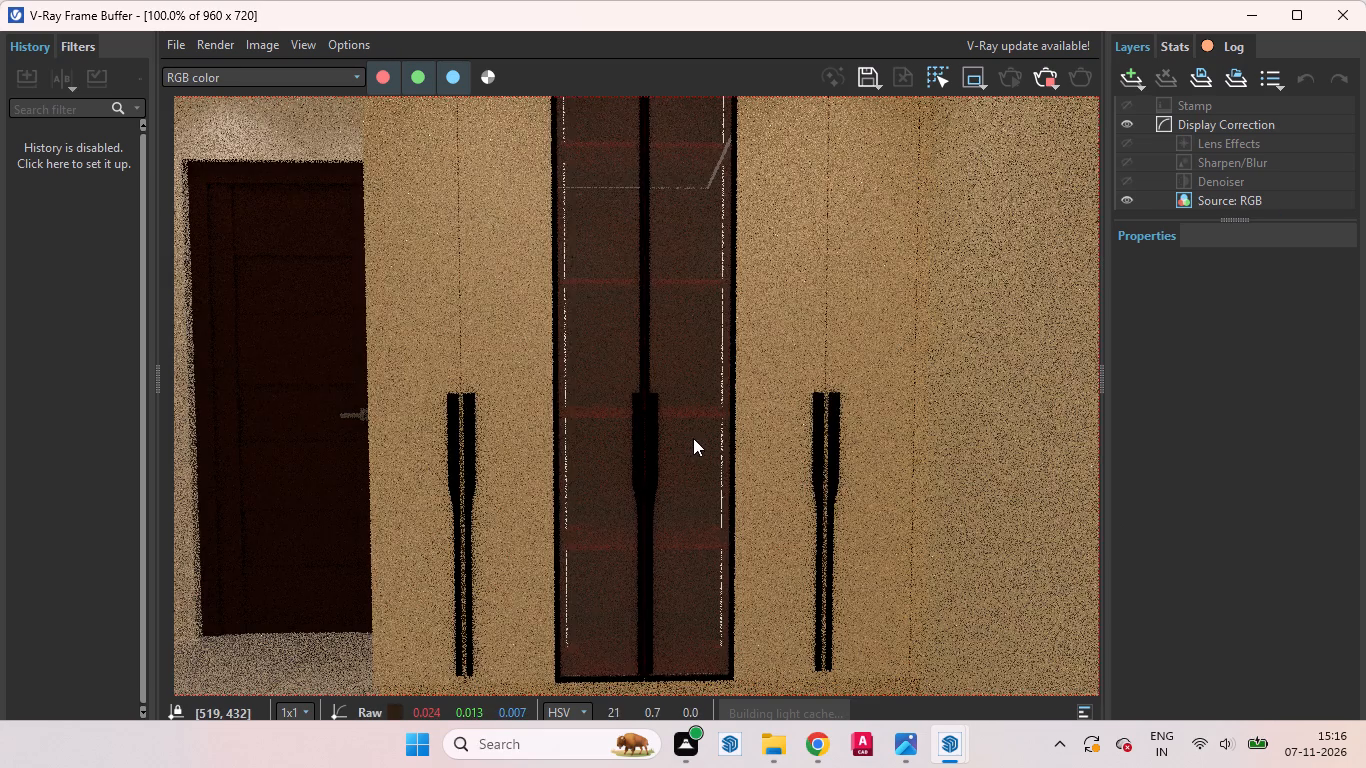
scroll(693, 438, "up", 3)
scroll(646, 431, "down", 1)
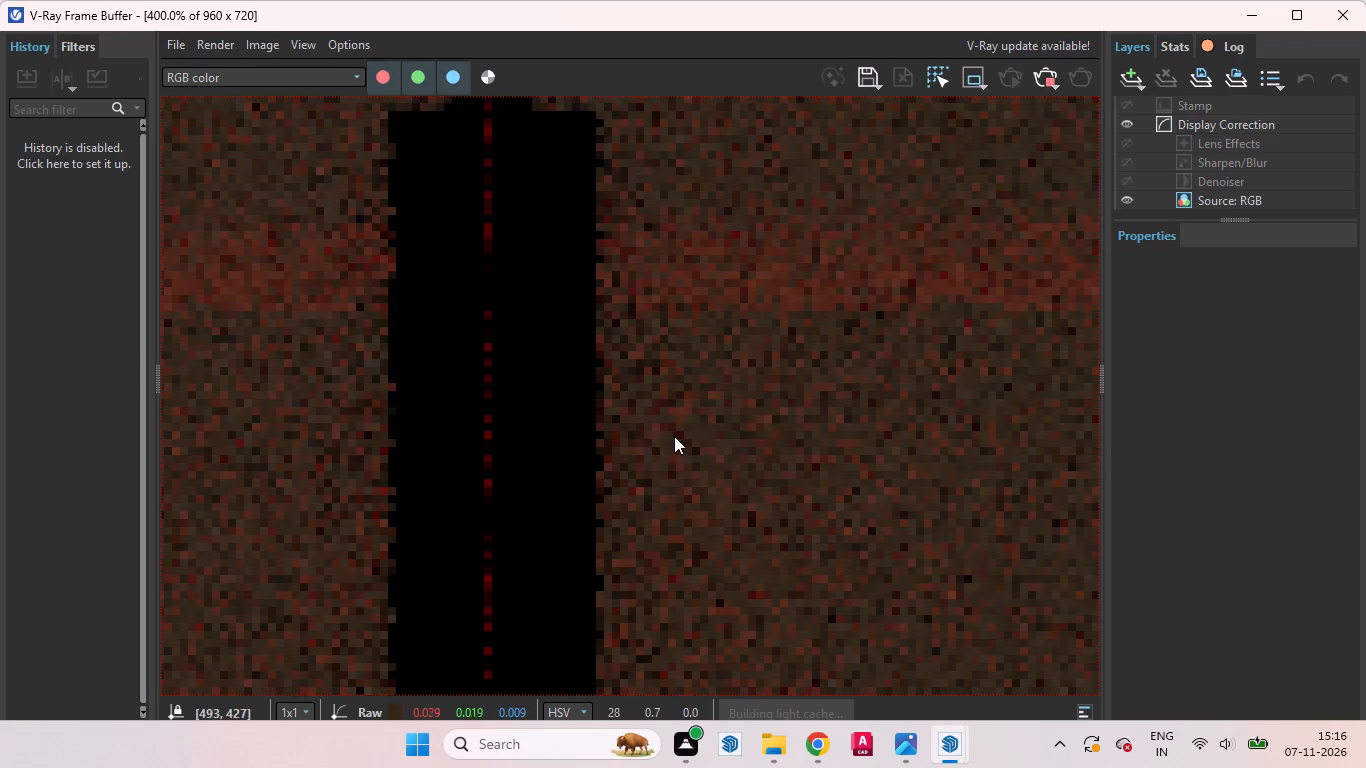
scroll(686, 437, "down", 2)
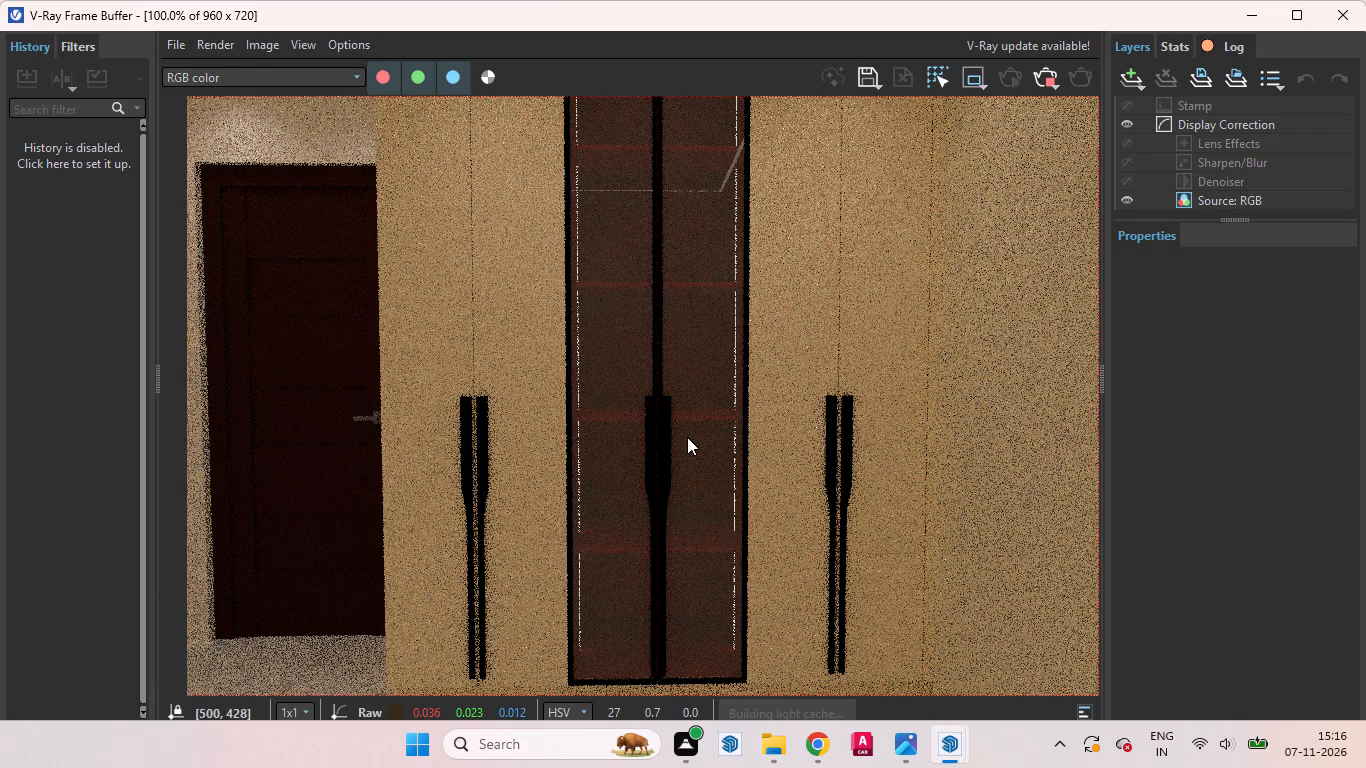
scroll(687, 437, "down", 1)
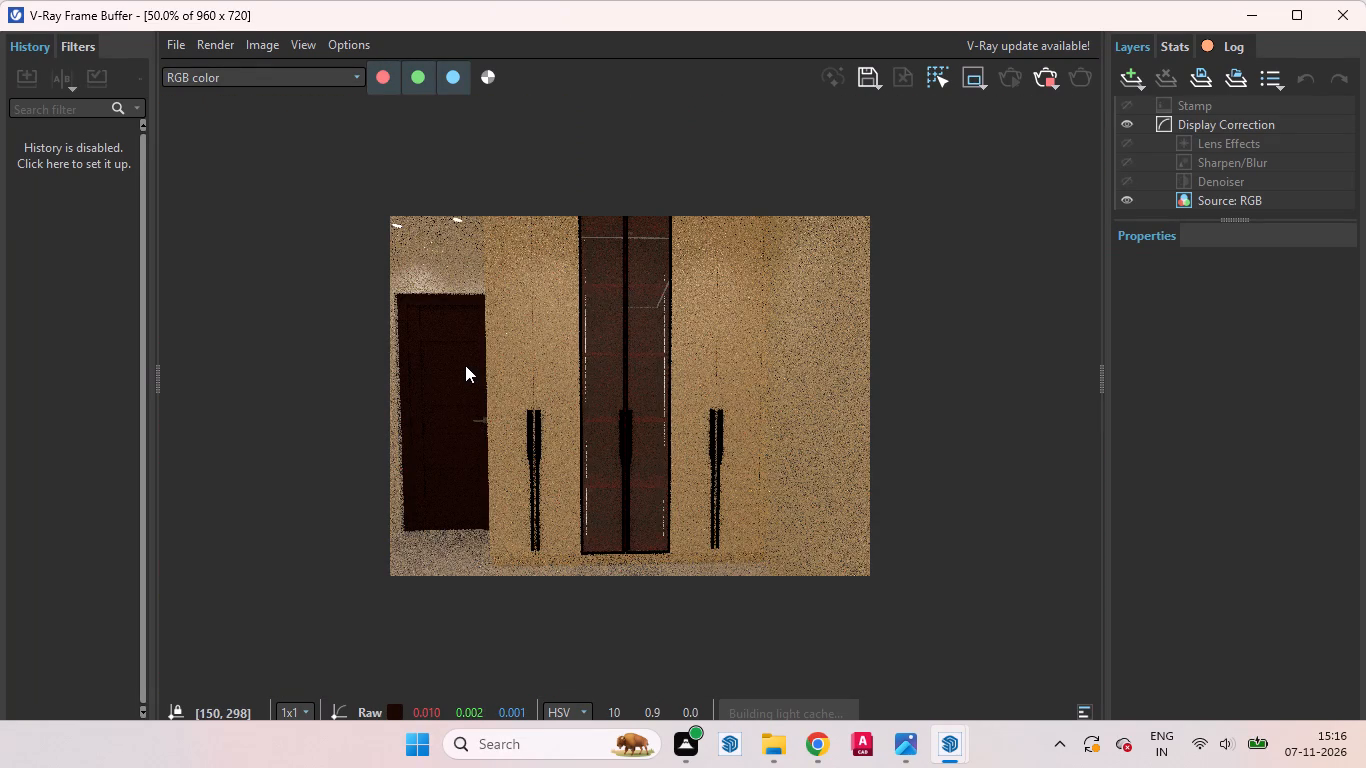
scroll(465, 365, "up", 1)
scroll(497, 365, "down", 1)
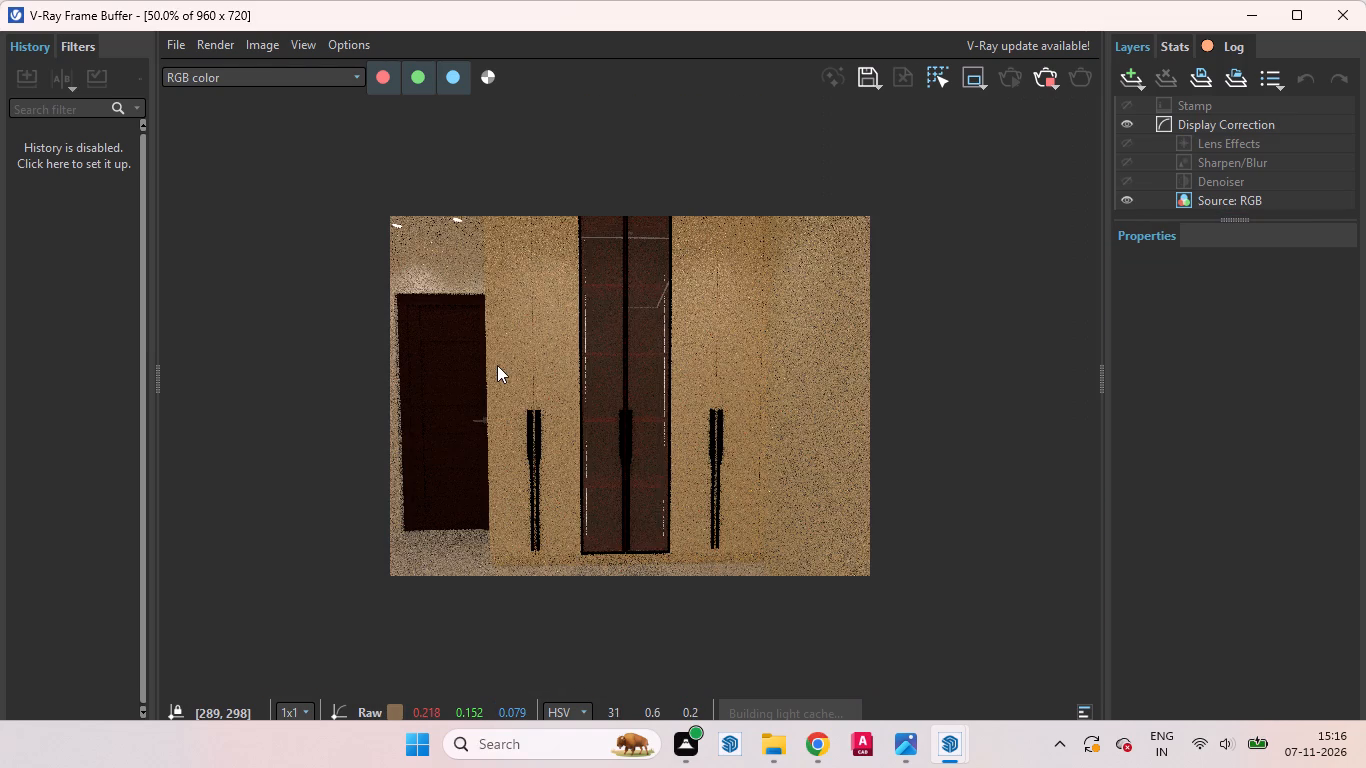
scroll(430, 464, "up", 1)
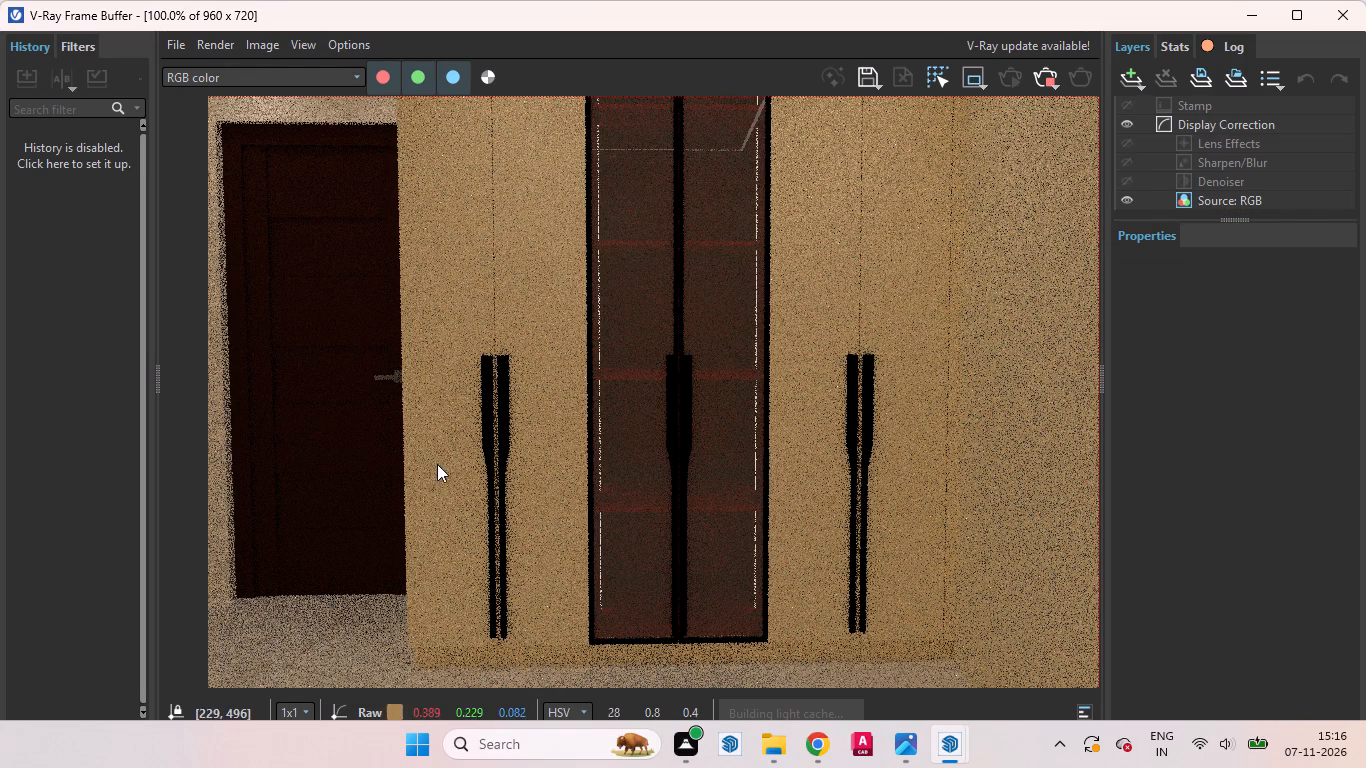
scroll(466, 459, "down", 1)
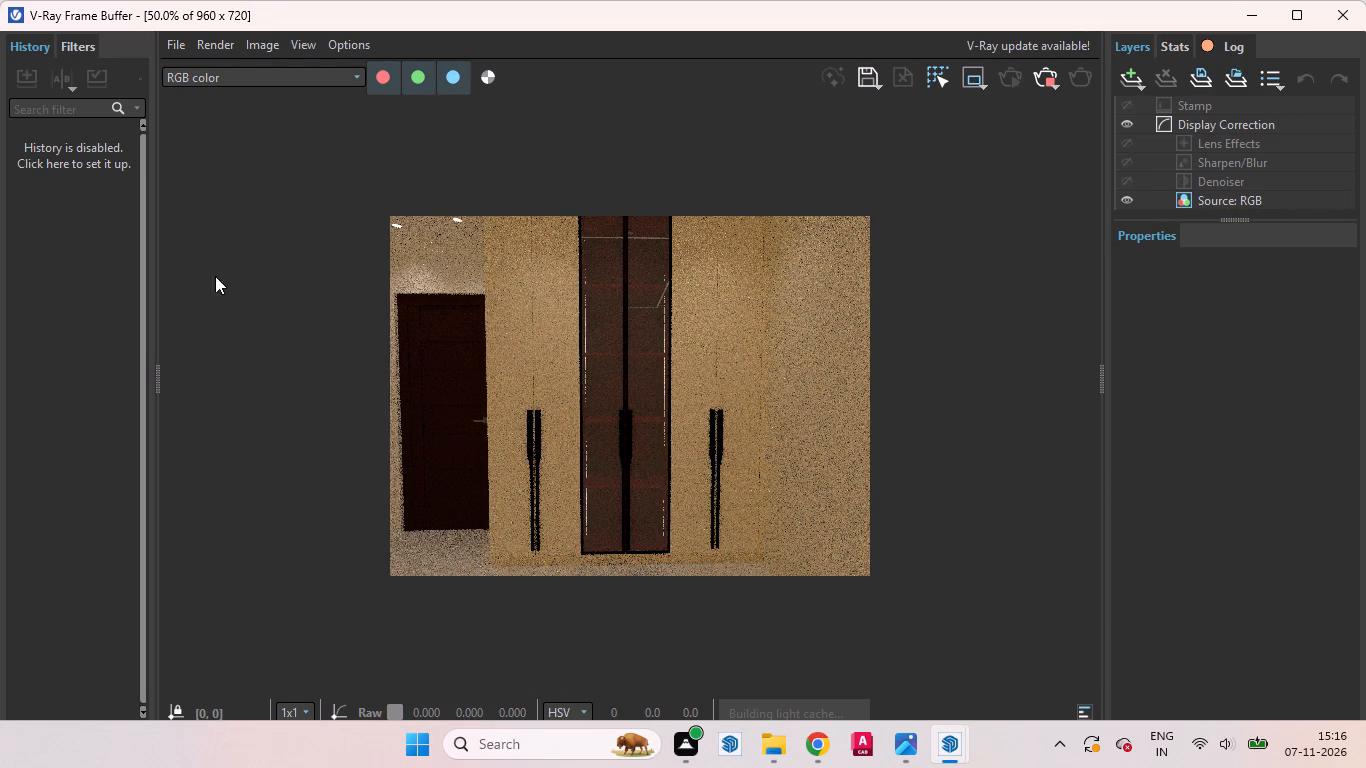
scroll(348, 344, "up", 1)
scroll(587, 221, "down", 1)
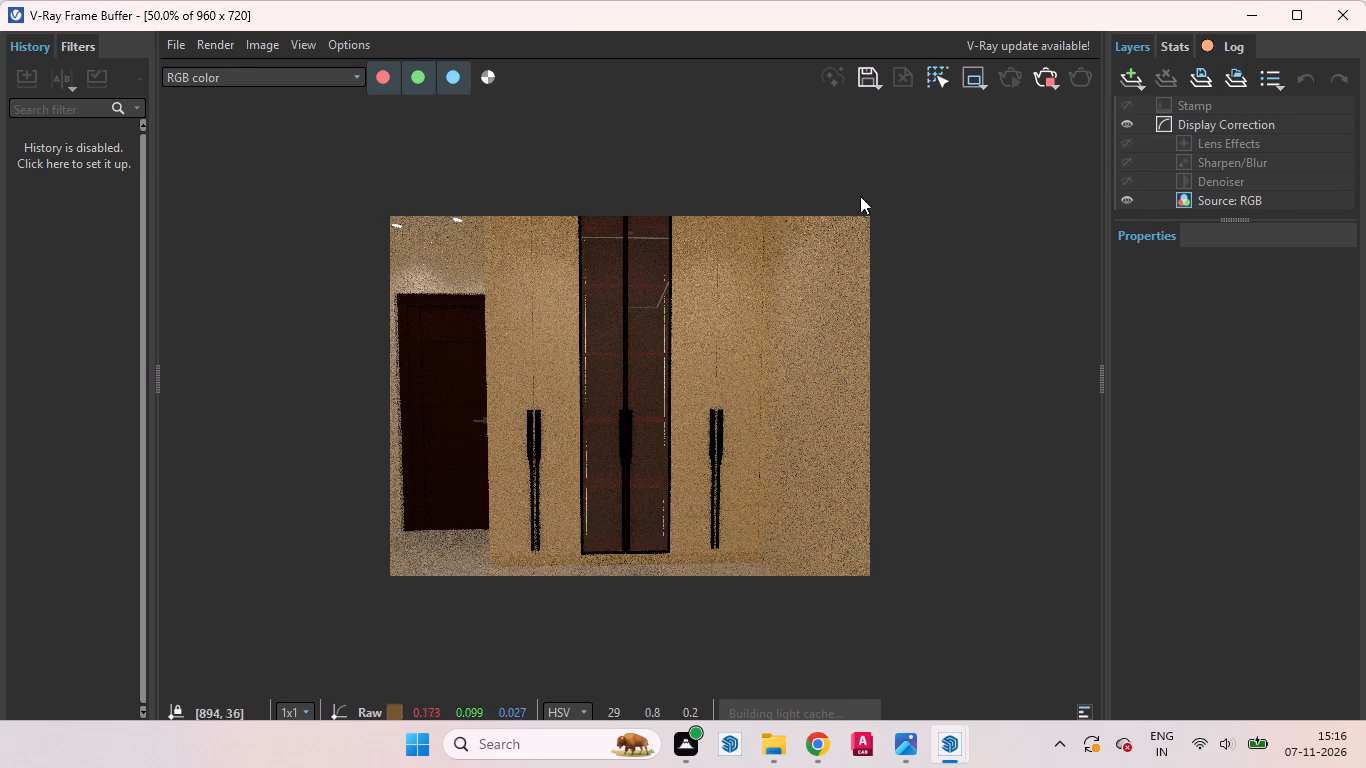
Stop the Scene 1 render in progress and minimize the V-Ray Frame Buffer.
left_click(1043, 60)
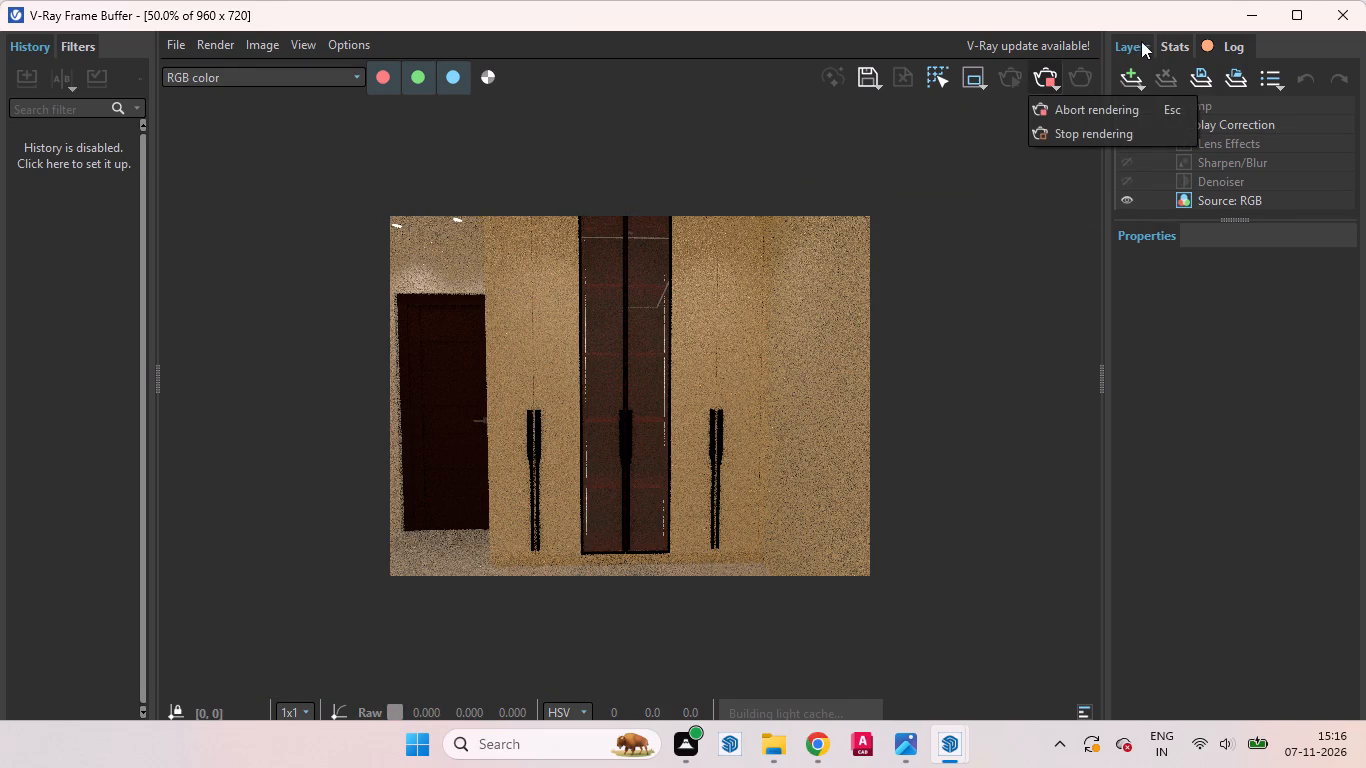
left_click(1074, 132)
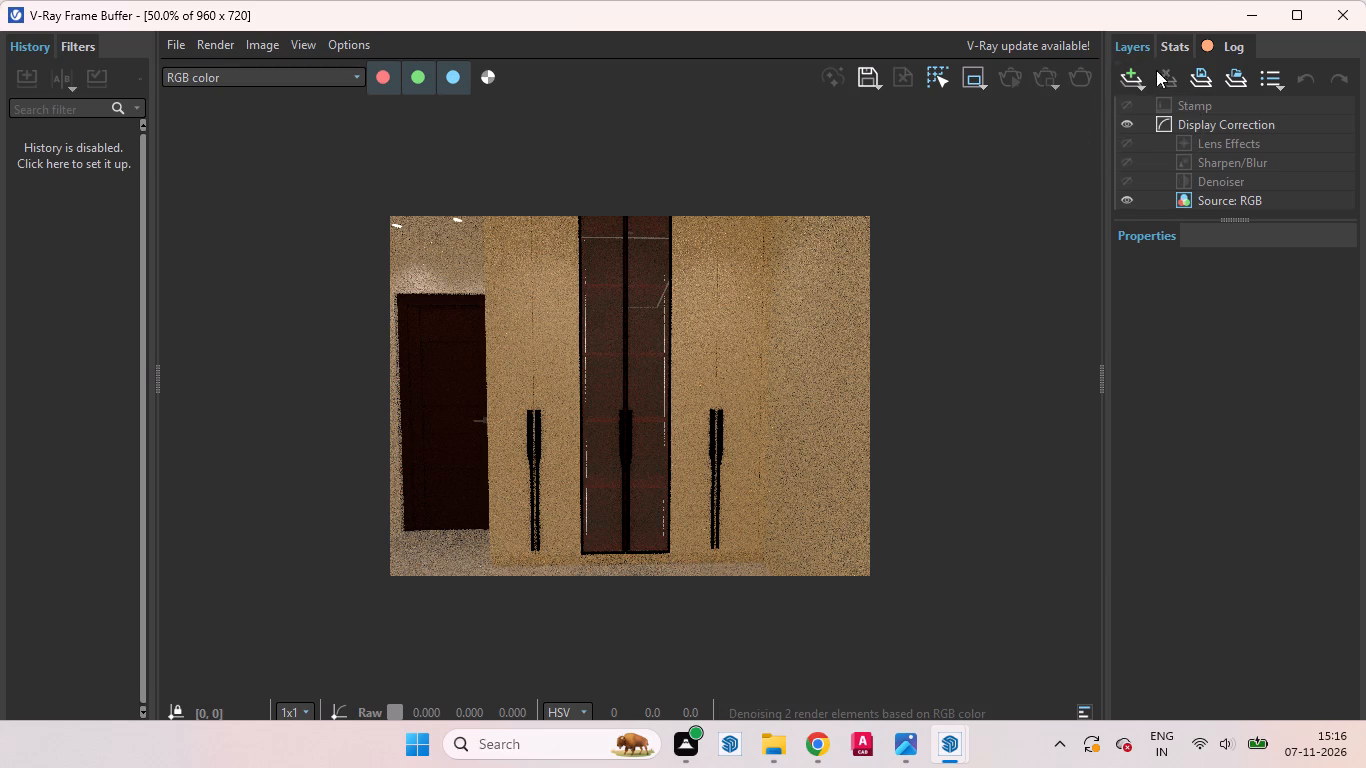
left_click(1247, 17)
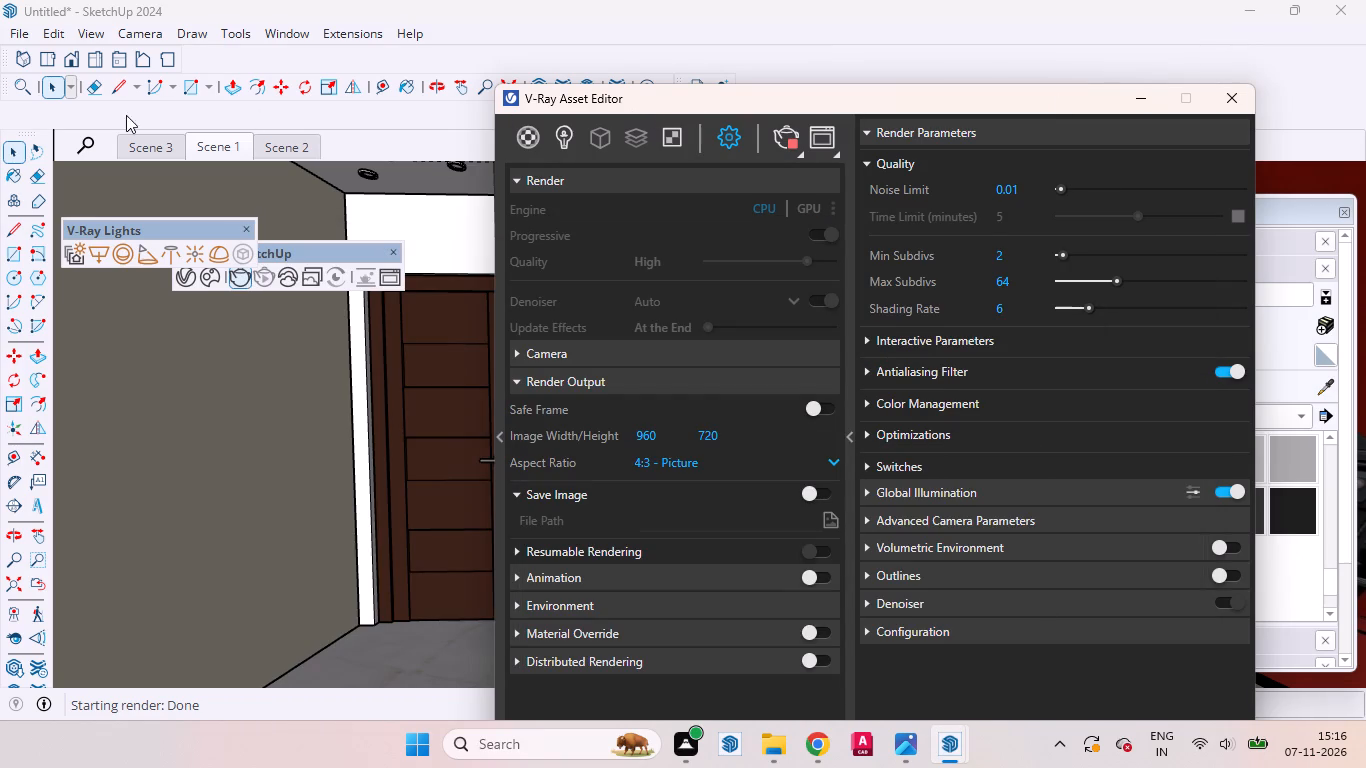
Start a V-Ray render of the Scene 2 view, stop it early and minimize the frame buffer.
left_click(295, 143)
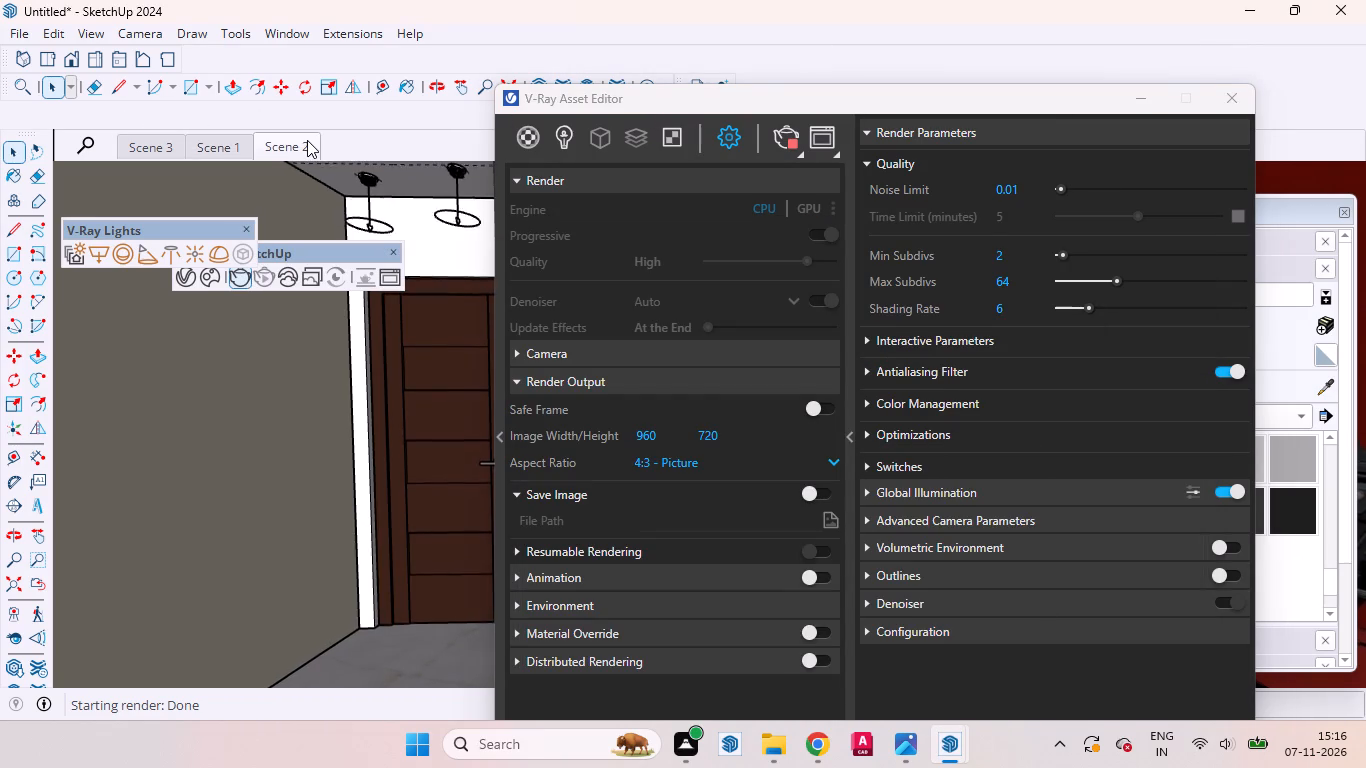
left_click(786, 147)
left_click(798, 152)
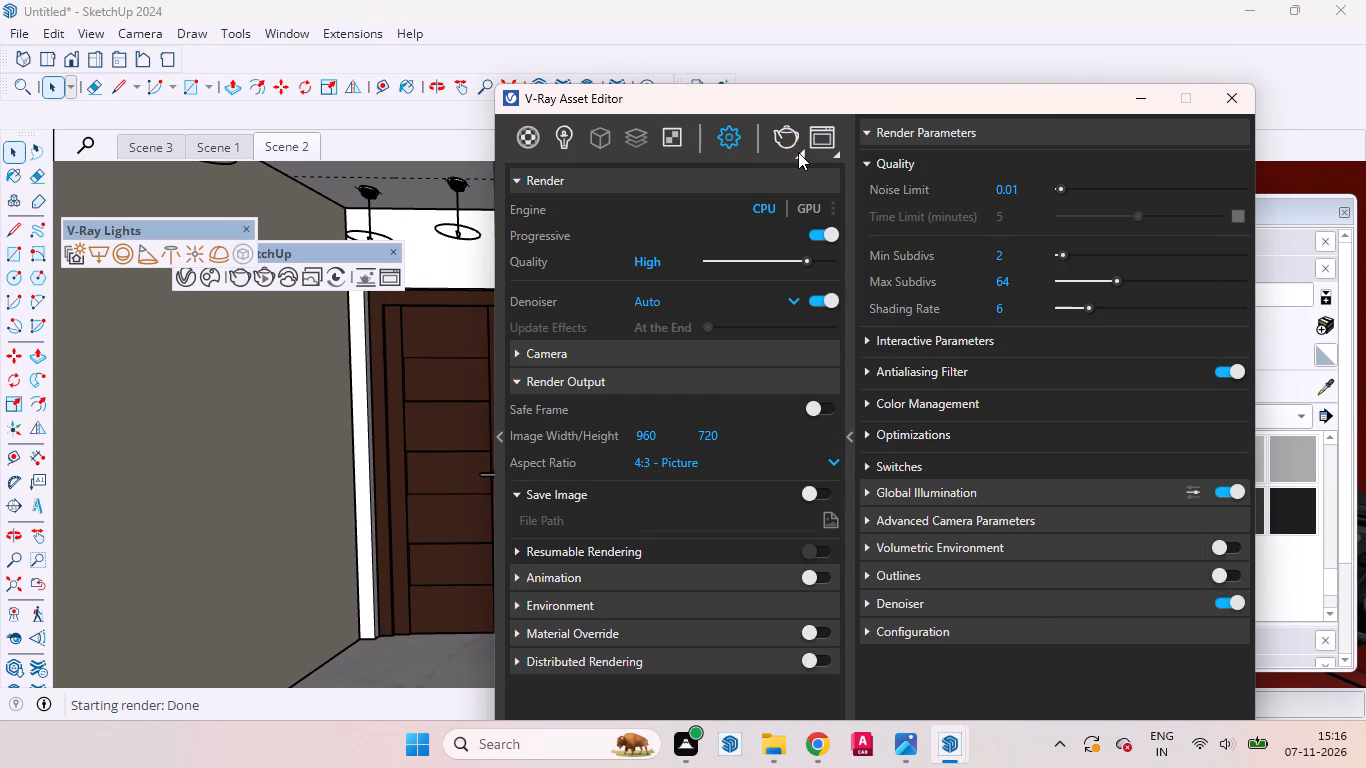
left_click(795, 183)
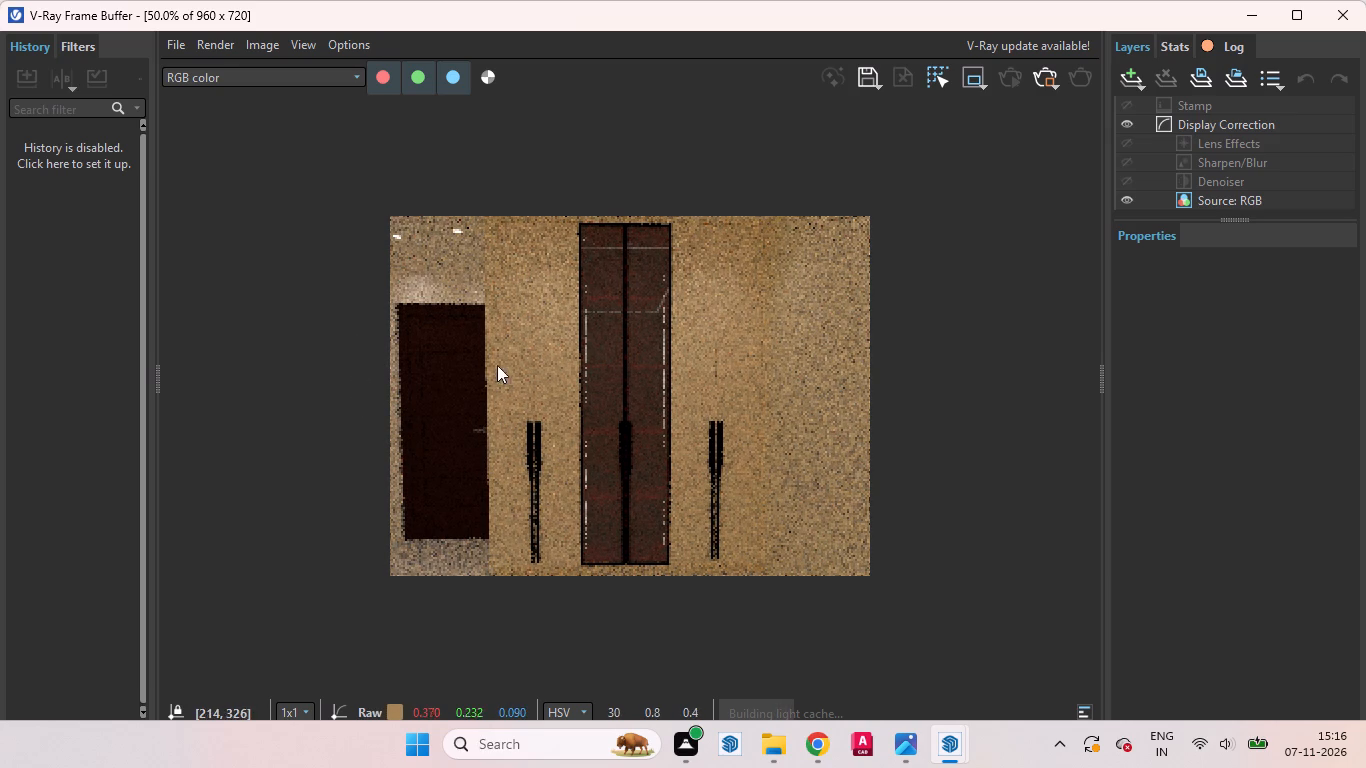
left_click(1049, 76)
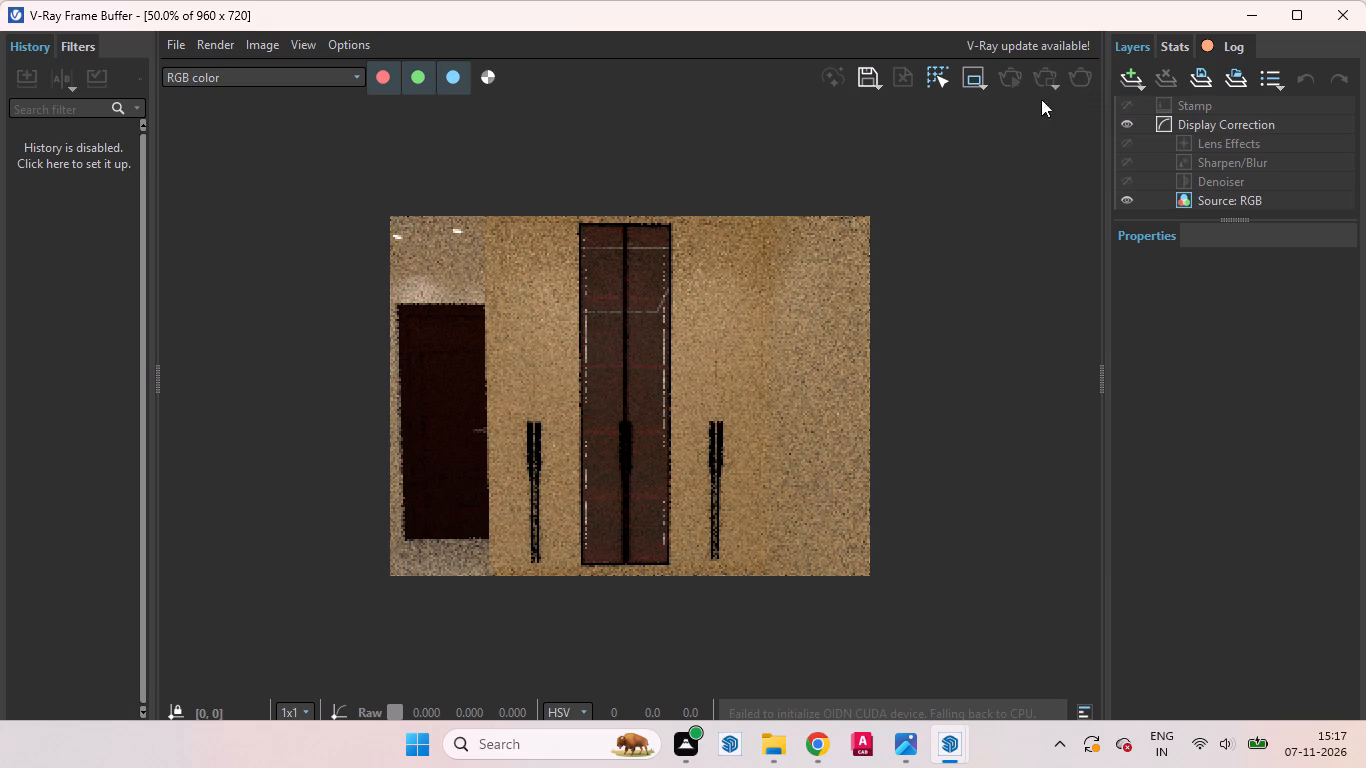
left_click(1238, 19)
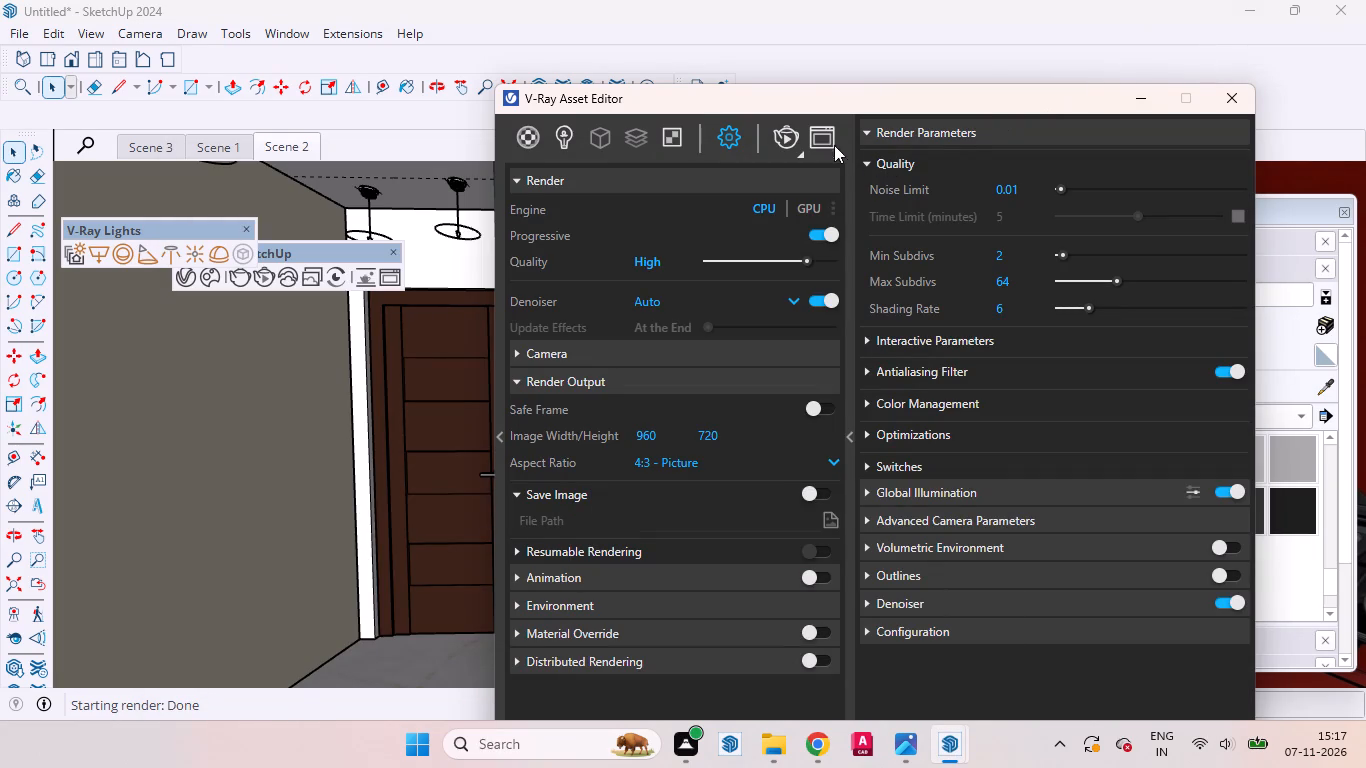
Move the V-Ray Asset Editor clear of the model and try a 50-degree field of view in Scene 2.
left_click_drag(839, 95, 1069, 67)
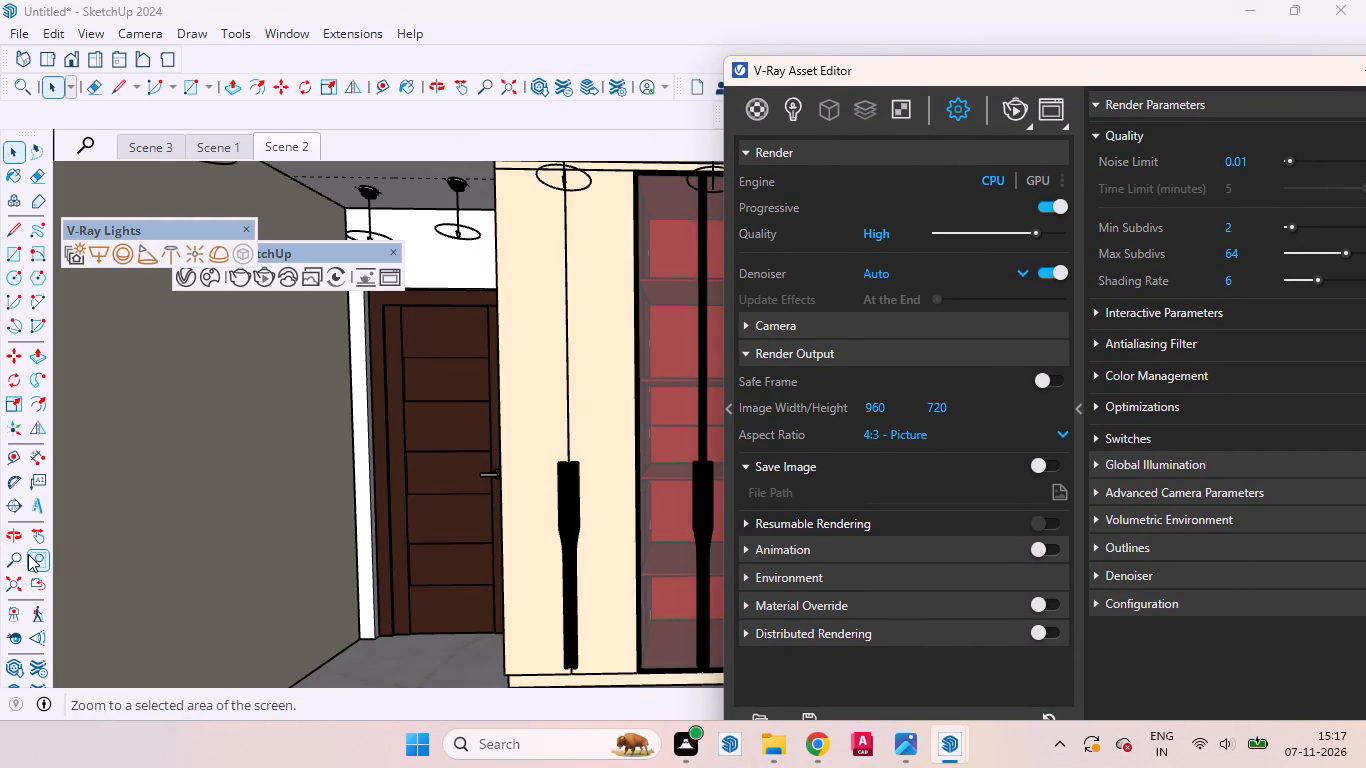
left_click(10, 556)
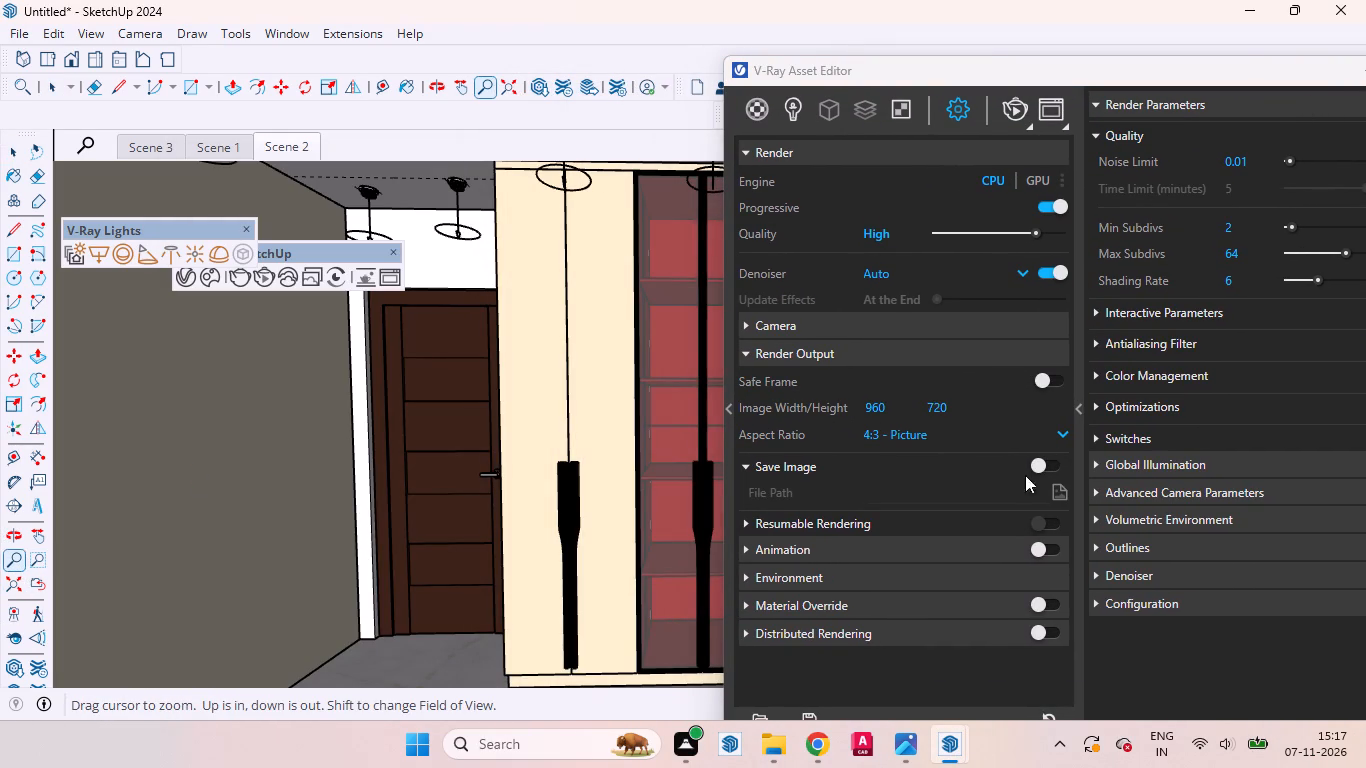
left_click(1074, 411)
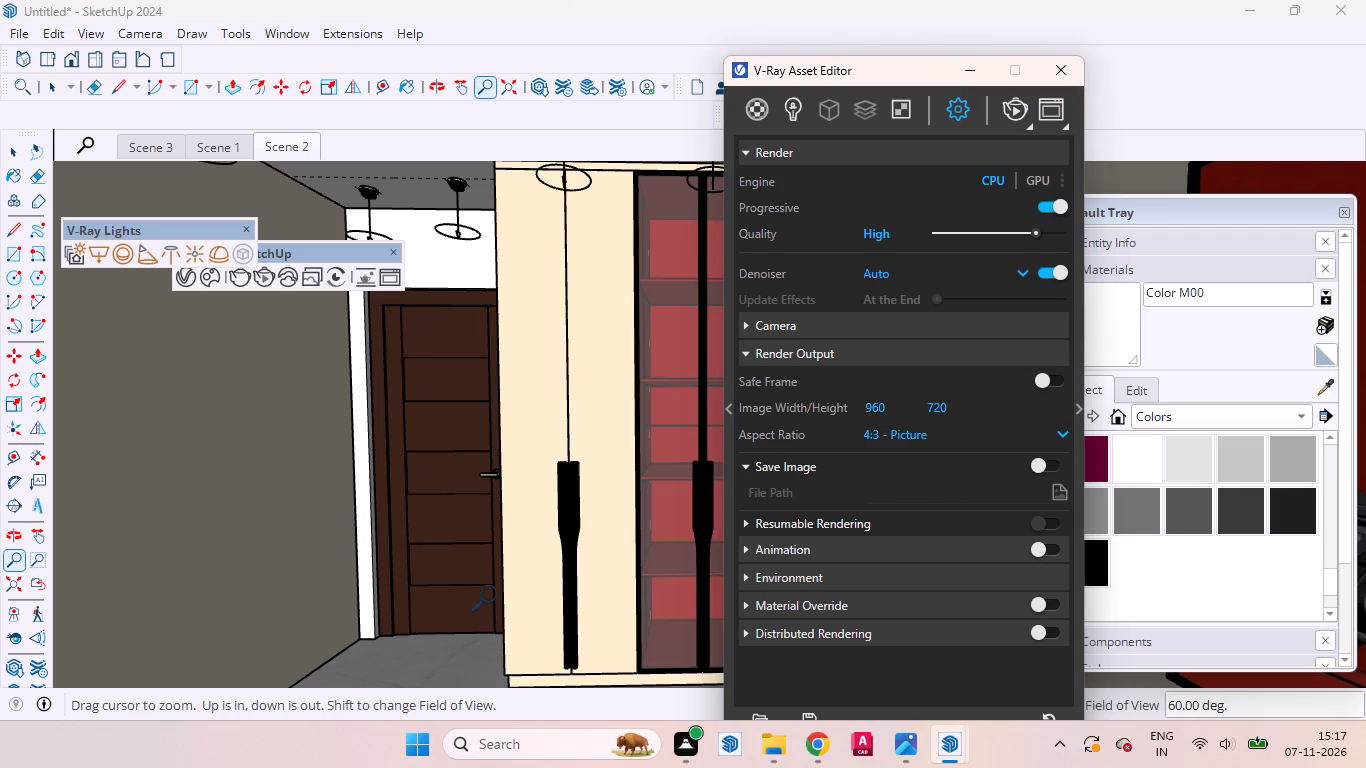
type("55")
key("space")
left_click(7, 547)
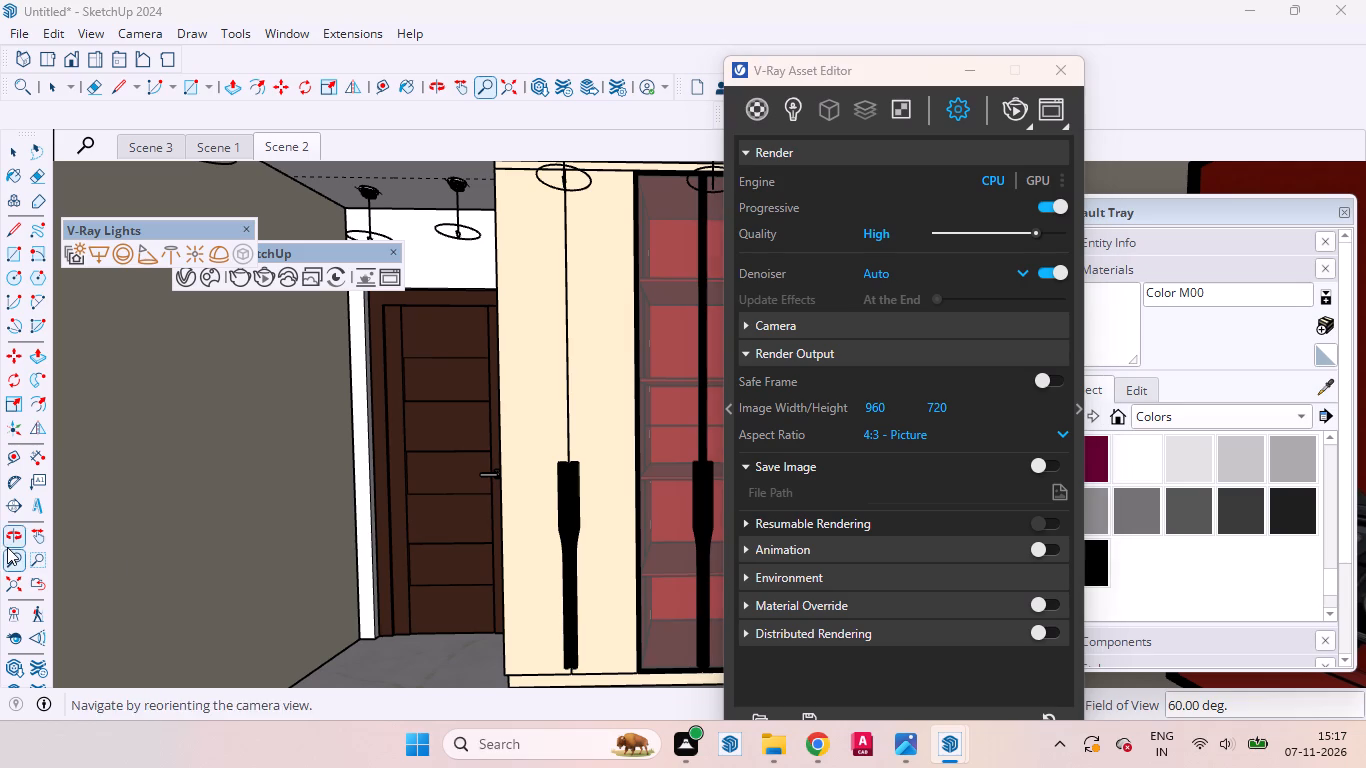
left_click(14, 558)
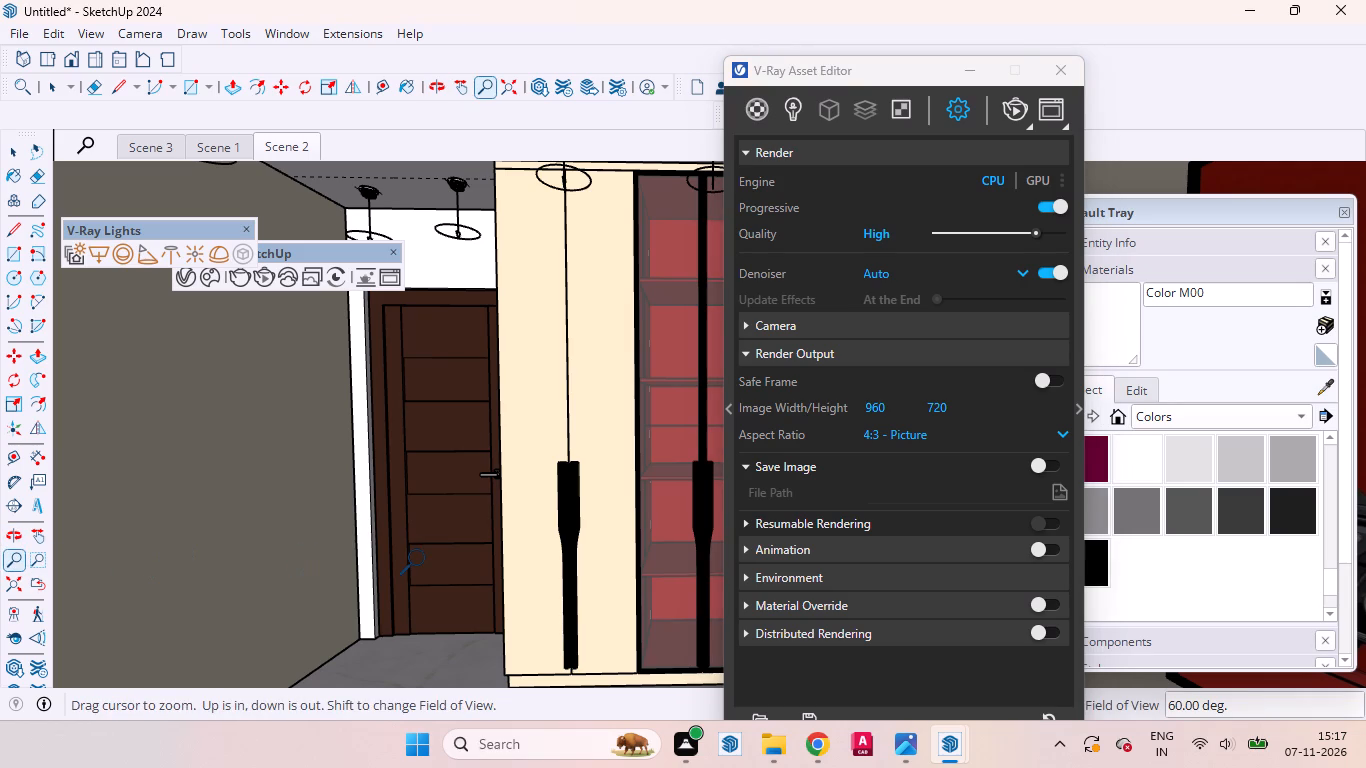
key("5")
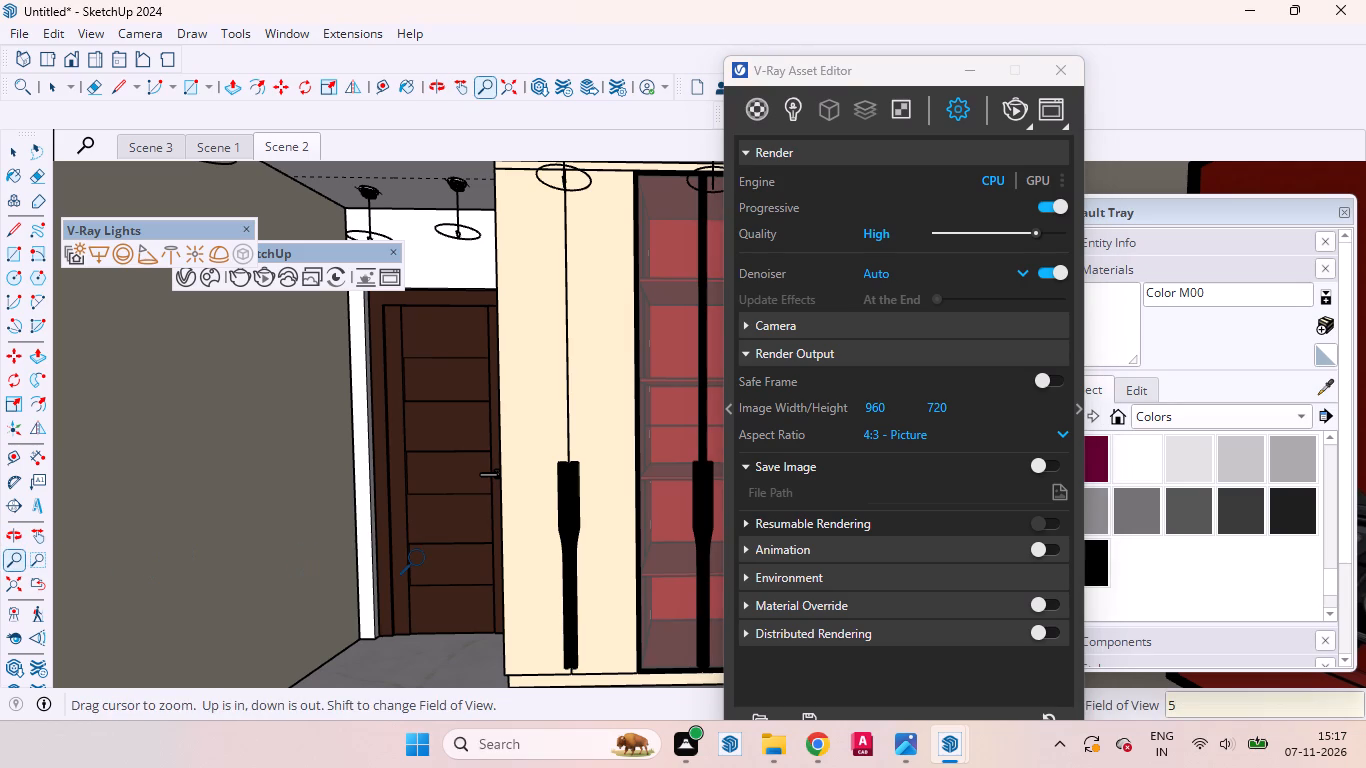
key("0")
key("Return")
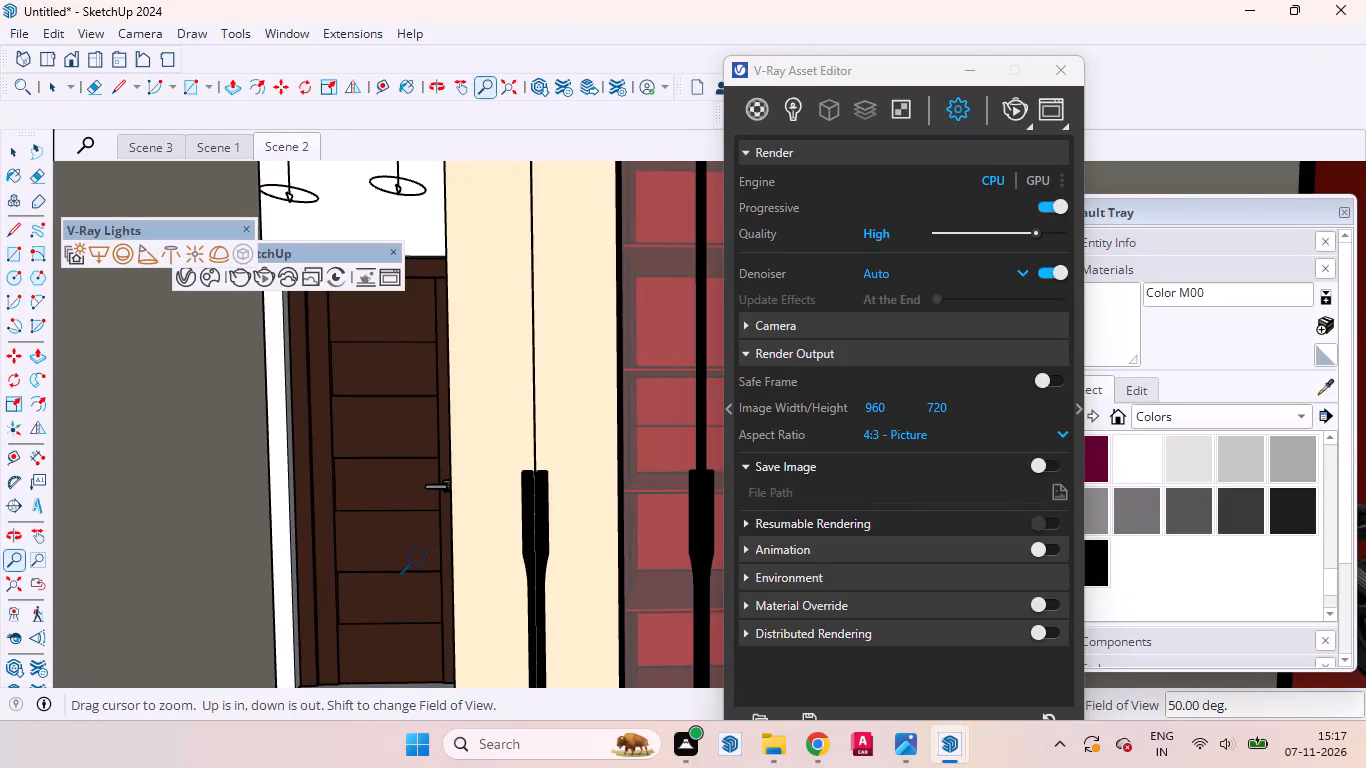
Undo the last change and return to the Scene 1 view.
key("ctrl+z")
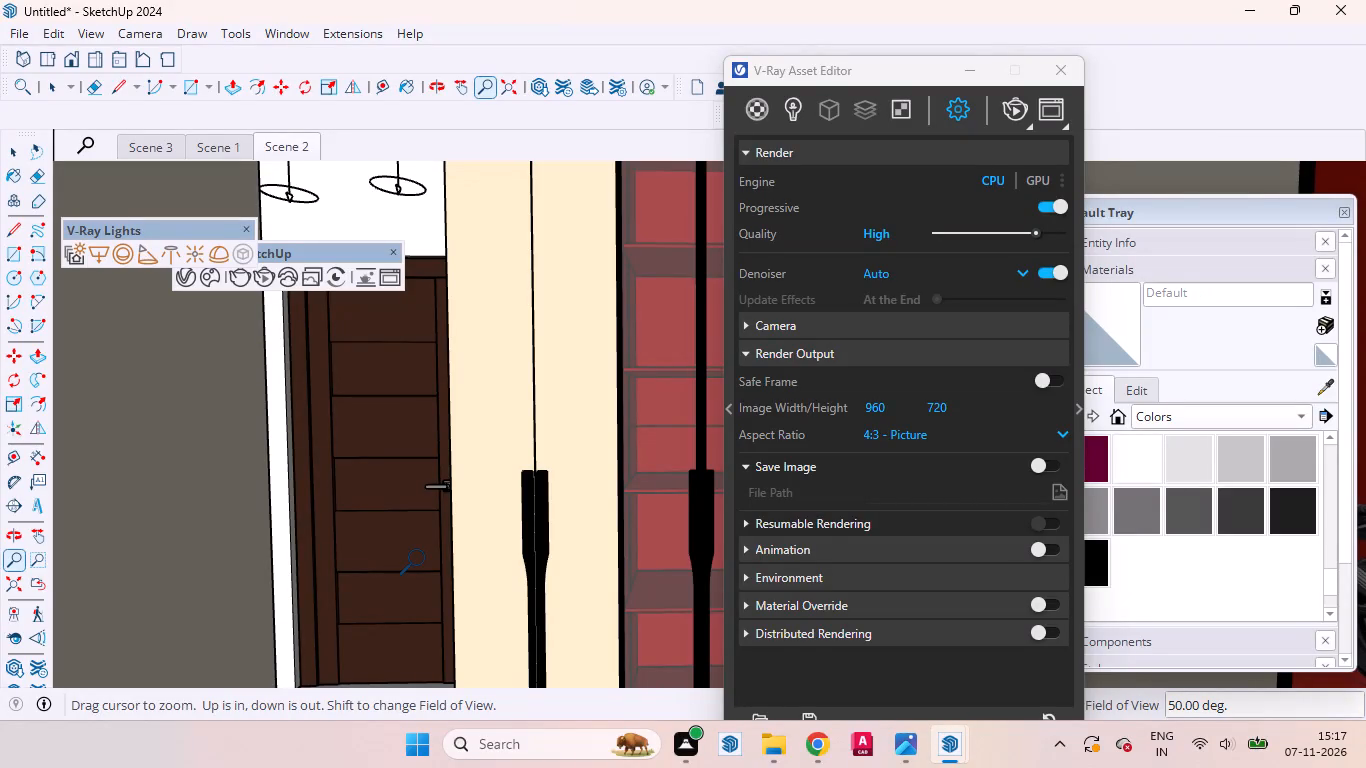
key("space")
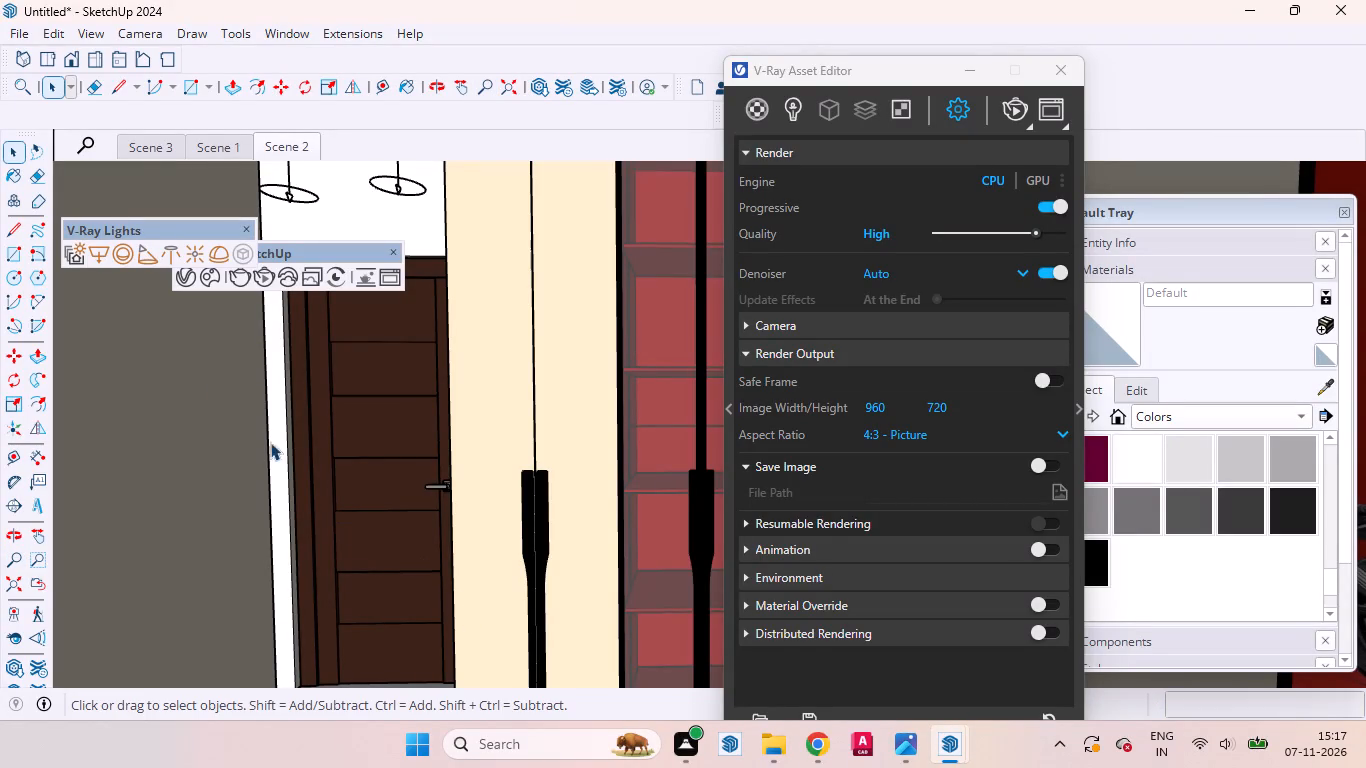
left_click(197, 147)
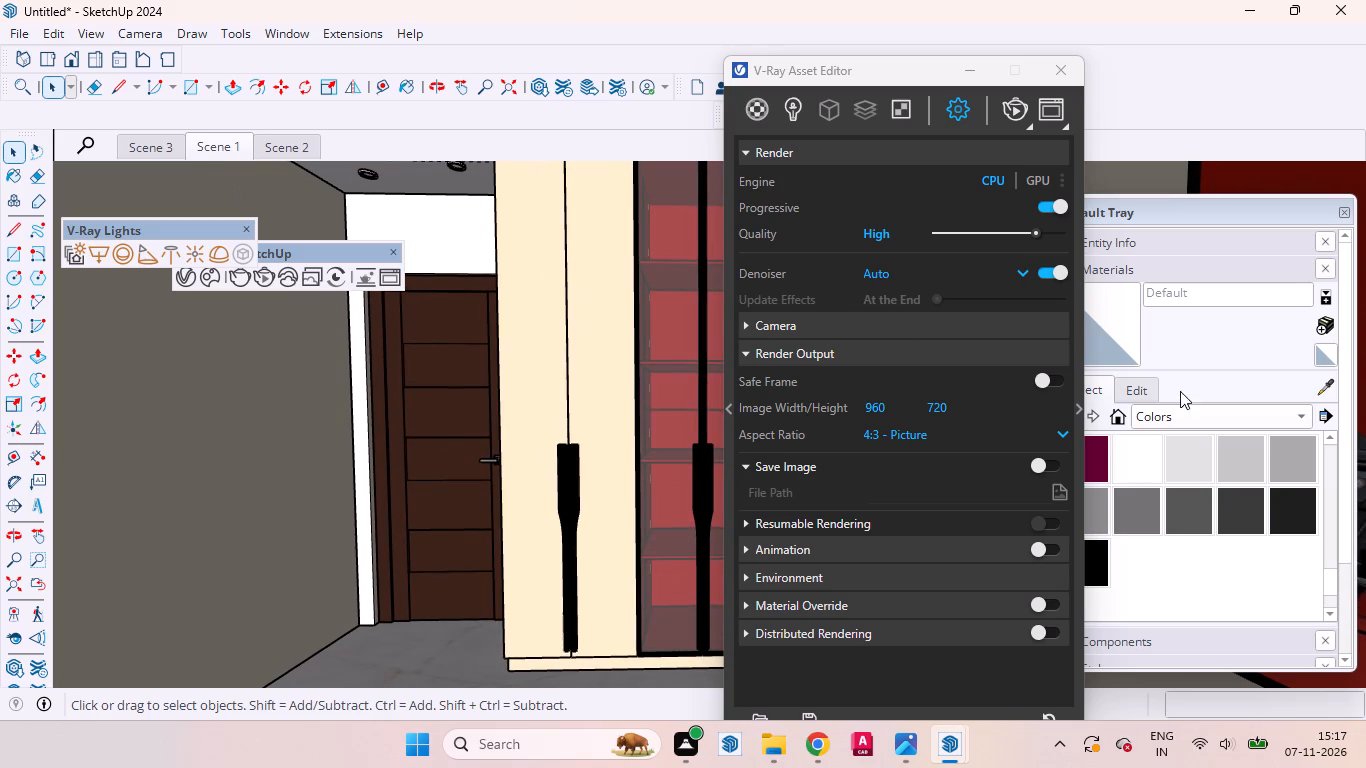
Set the V-Ray render output's aspect ratio to 16:9 - Widescreen.
left_click(1074, 431)
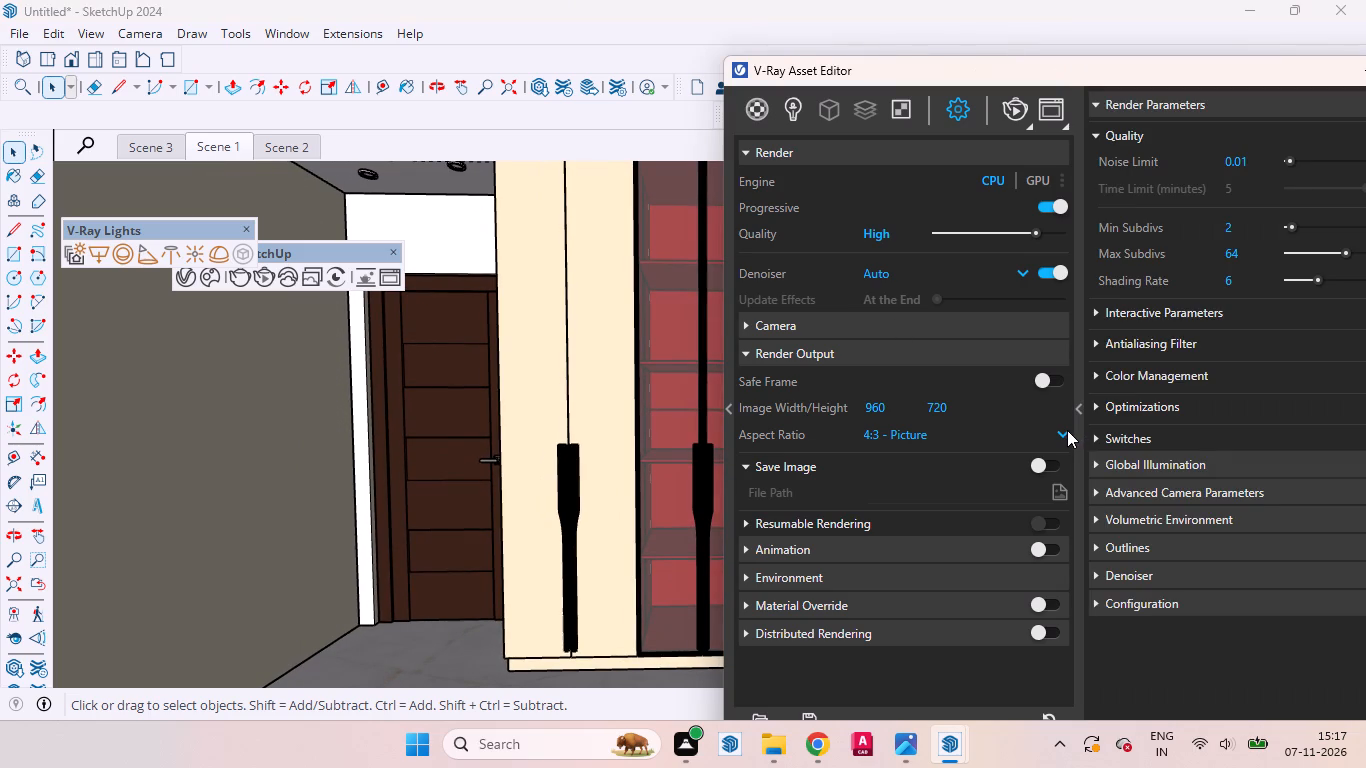
left_click(1067, 430)
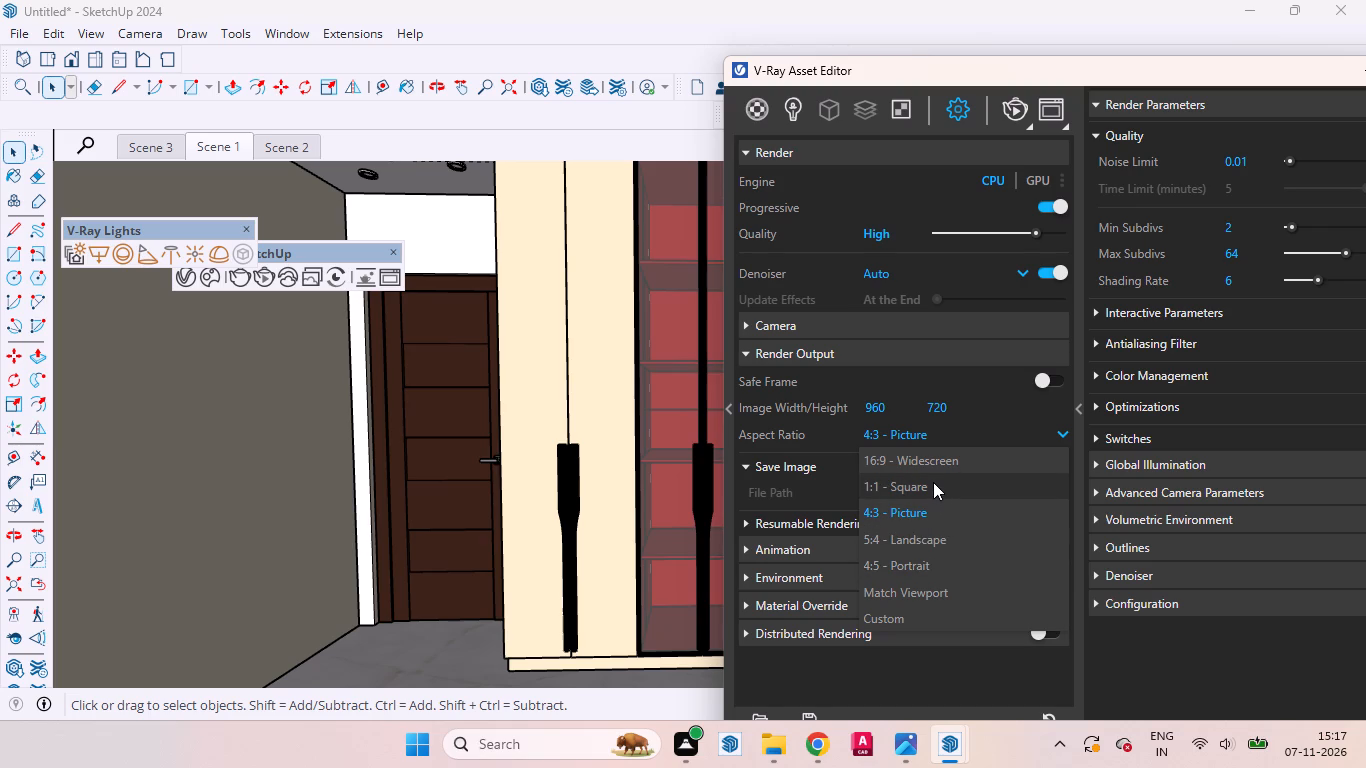
left_click(931, 456)
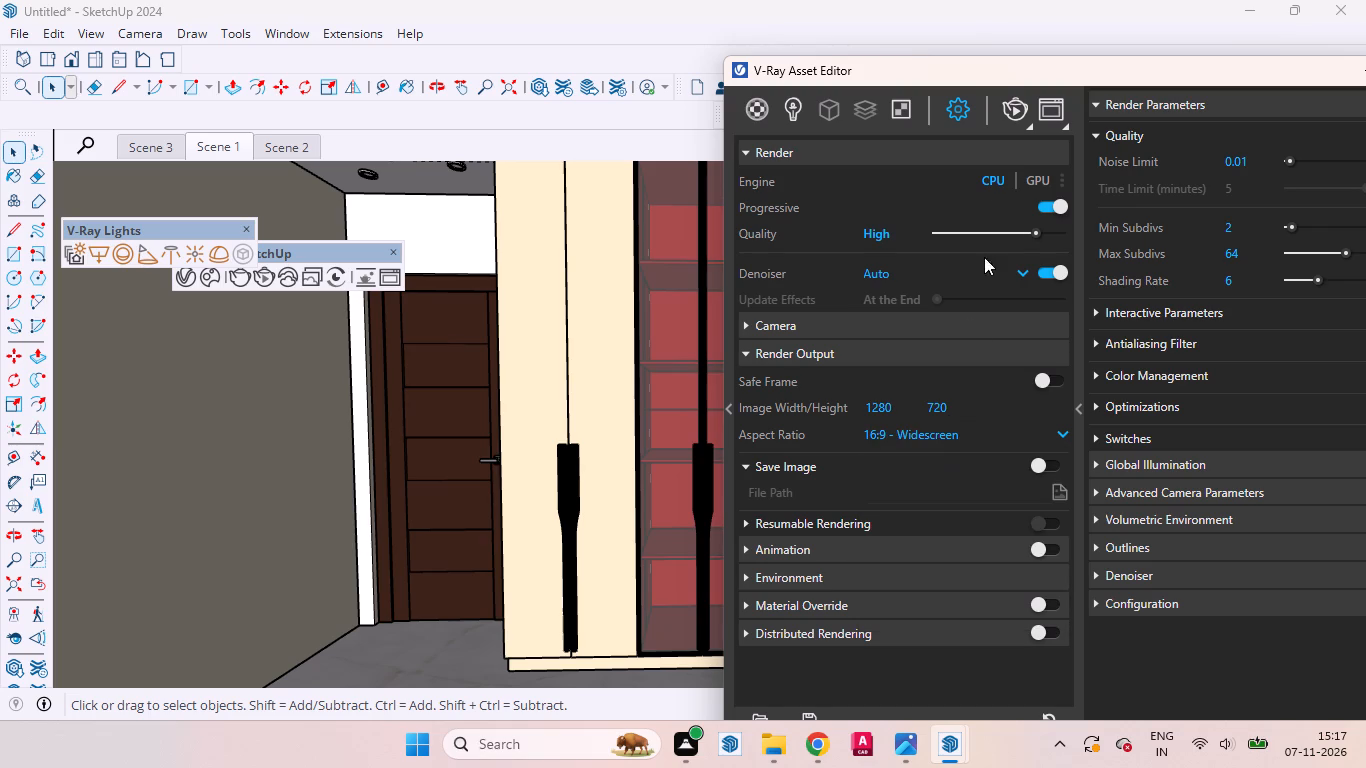
Switch from the Scene 1 view to the Scene 2 view and reposition the V-Ray Asset Editor.
left_click_drag(997, 71, 806, 231)
left_click(207, 146)
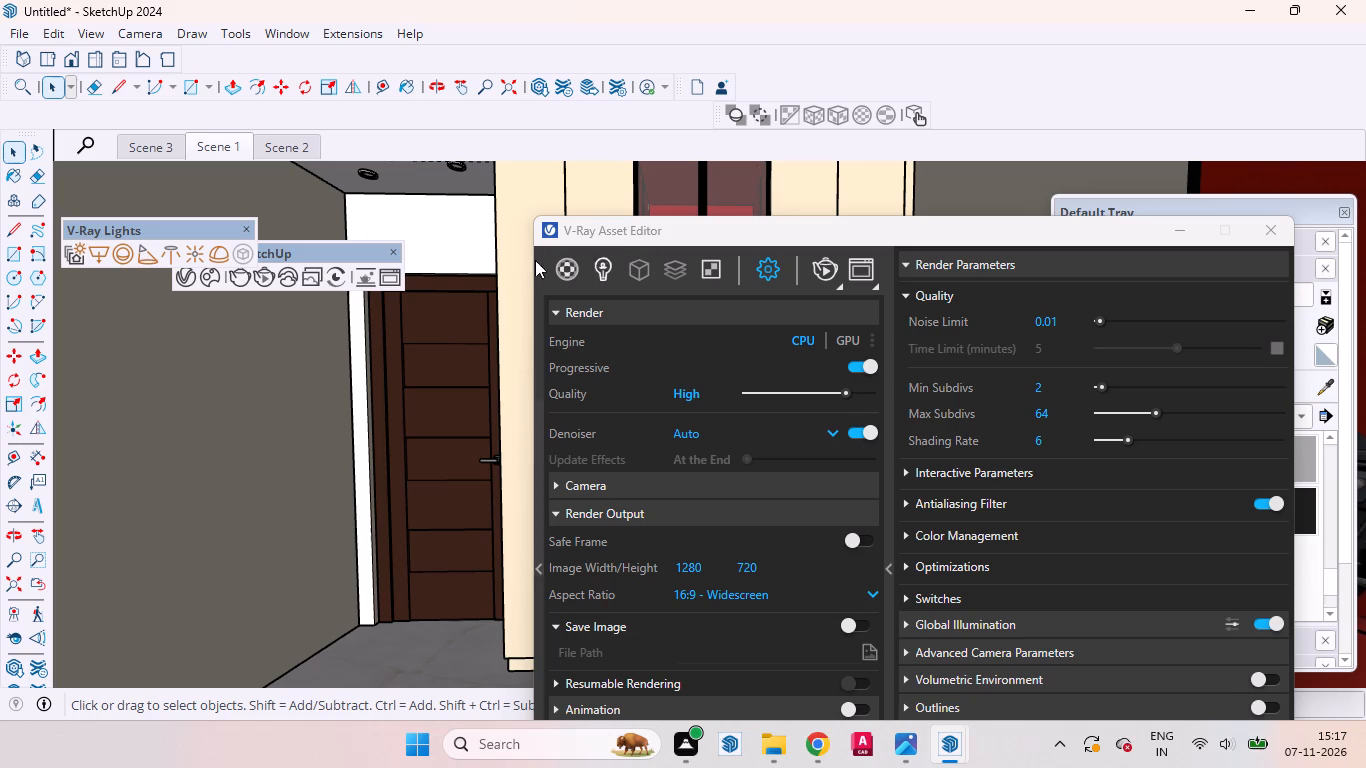
left_click(295, 145)
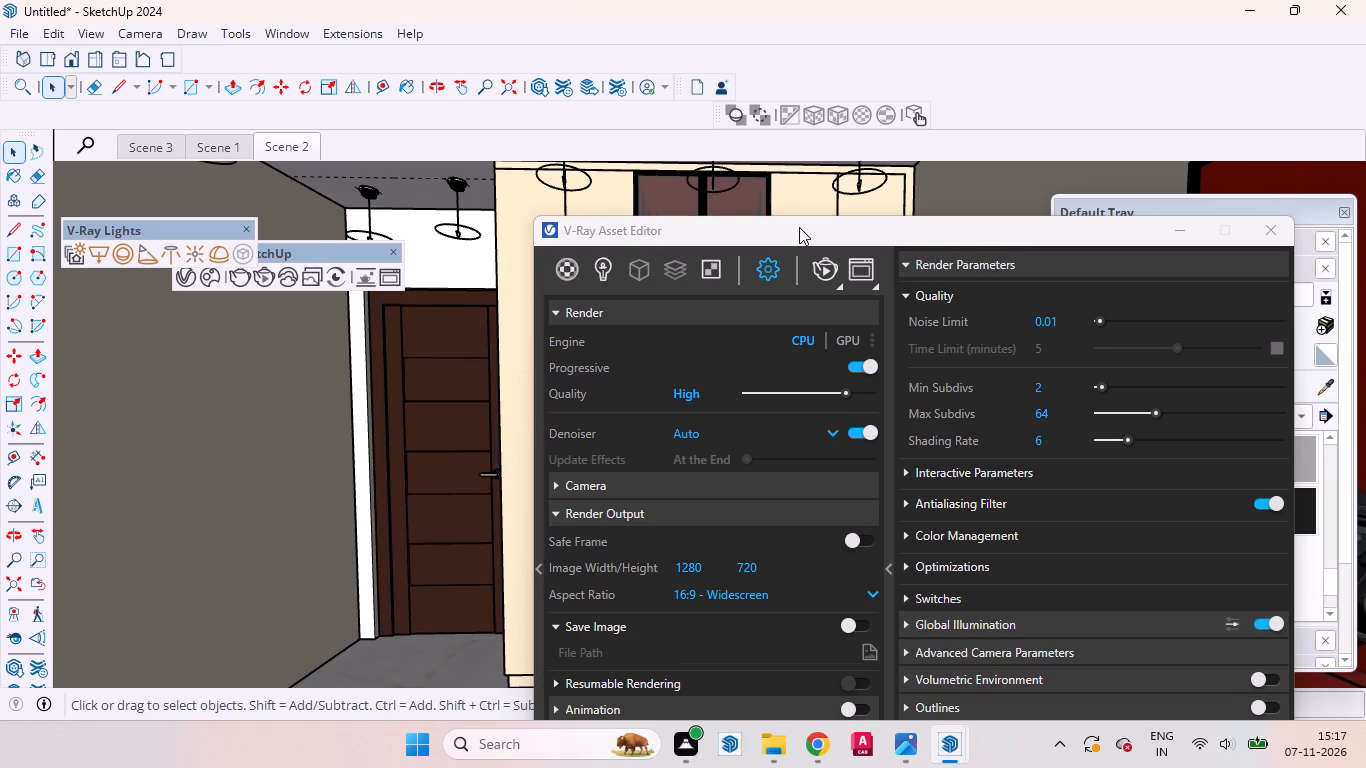
left_click_drag(799, 227, 1239, 258)
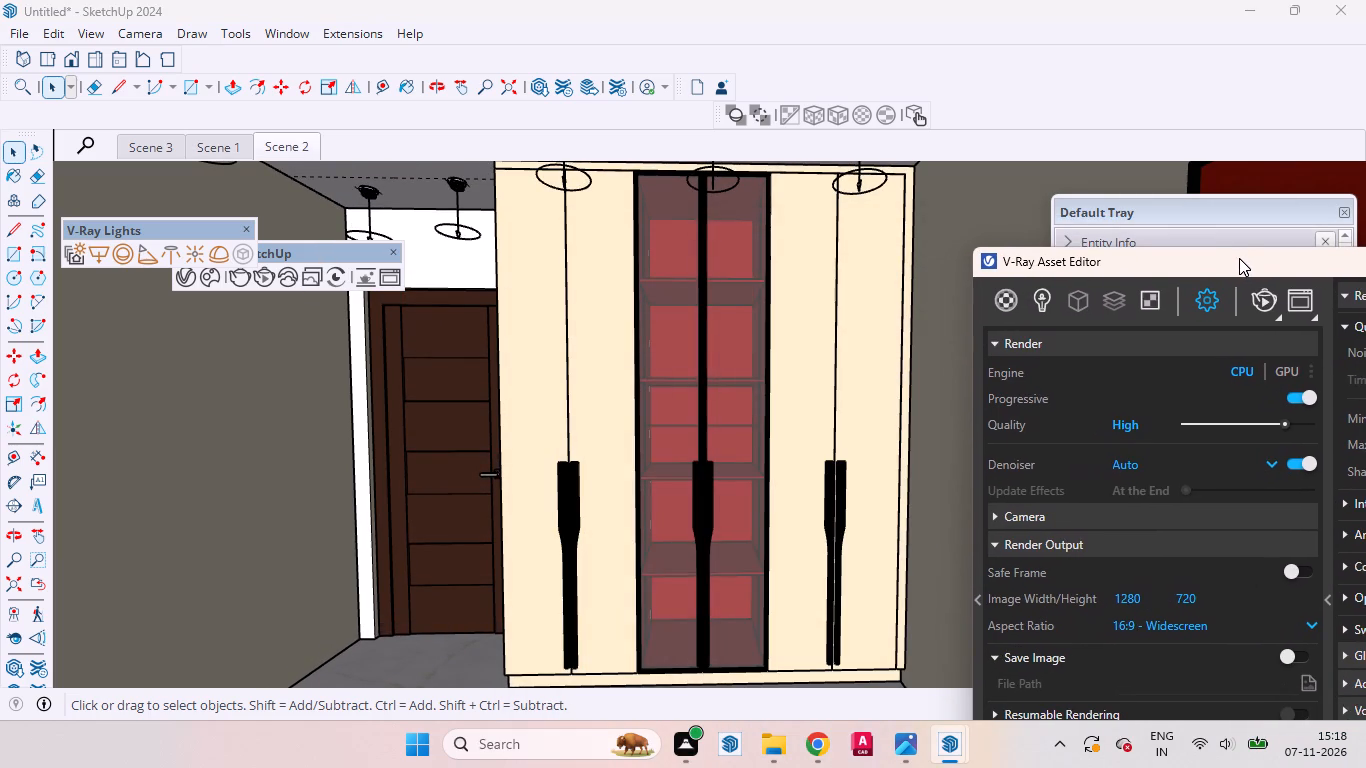
left_click_drag(1239, 258, 812, 183)
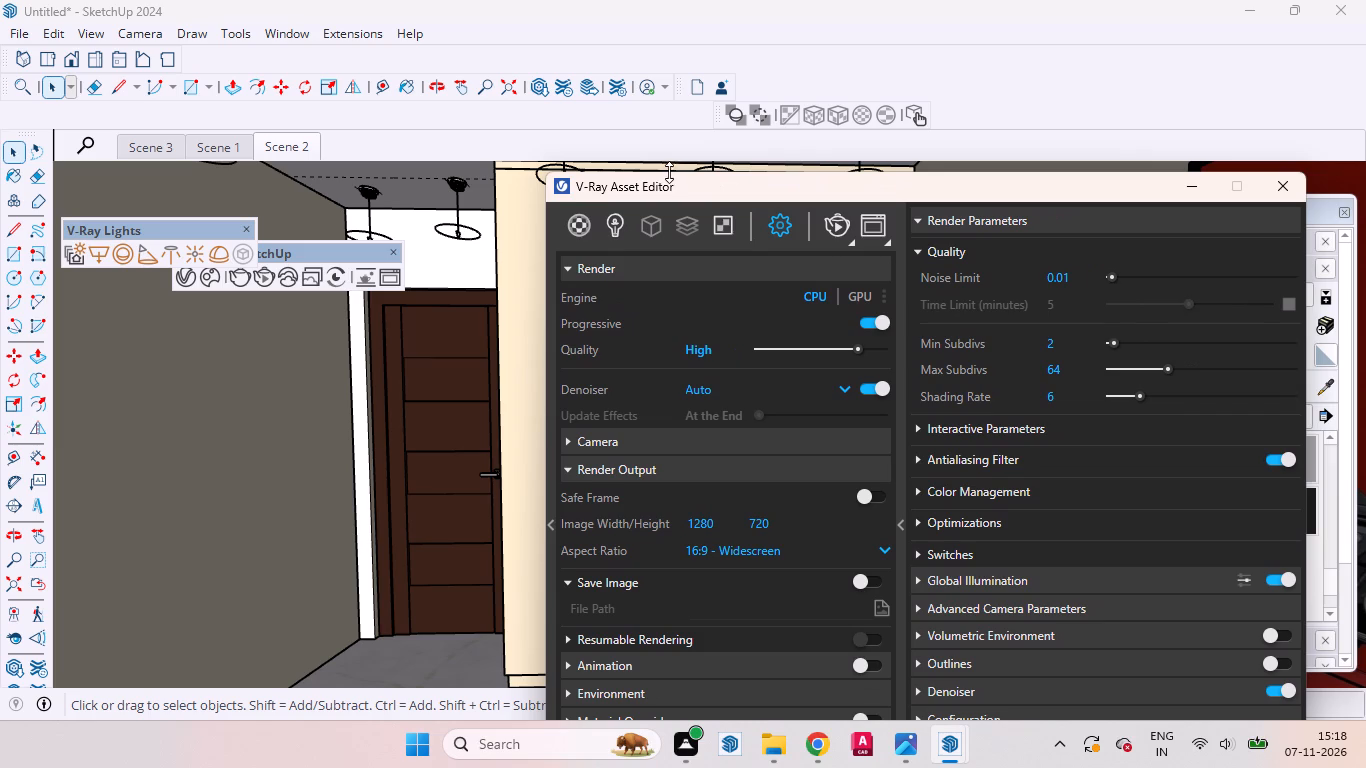
left_click_drag(904, 190, 780, 190)
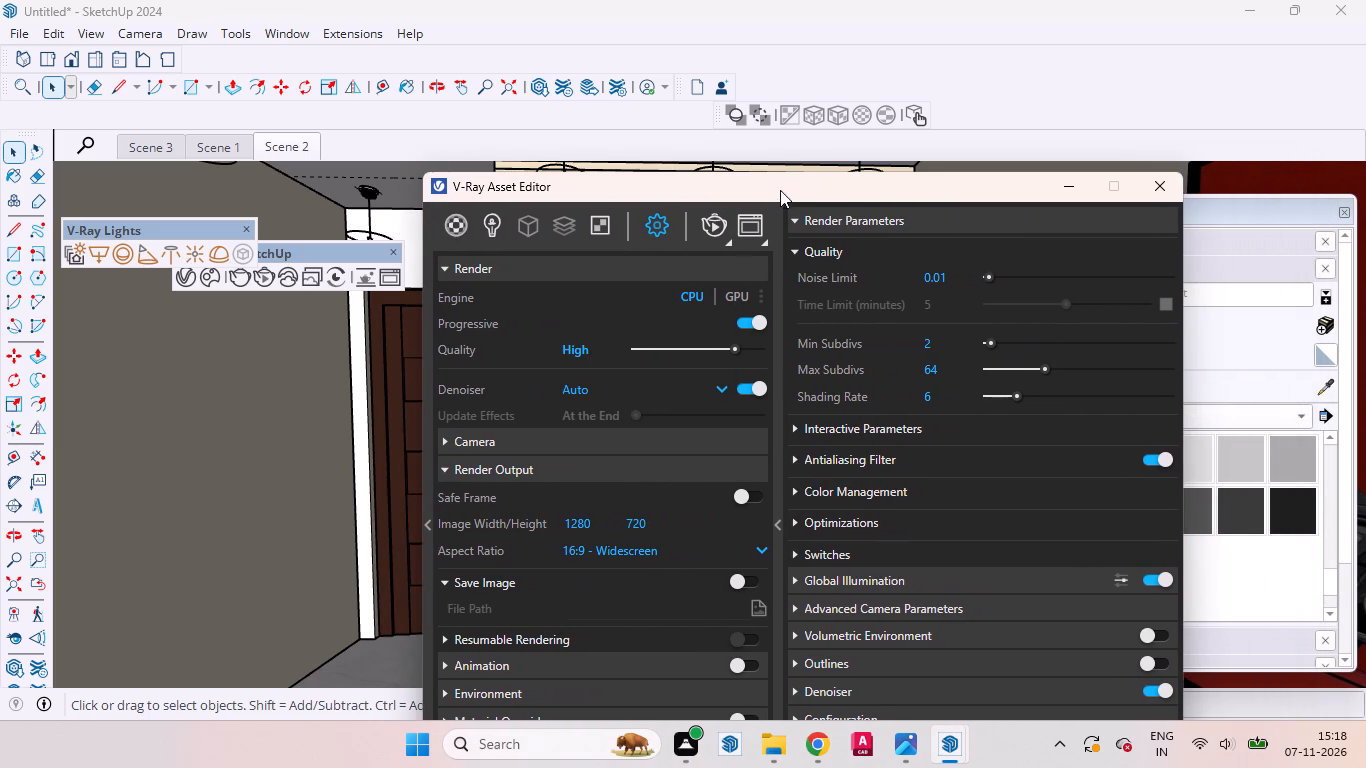
Start a 1280 x 720 V-Ray render of the Scene 2 view, inspect it, stop it early and minimize the frame buffer.
left_click(728, 242)
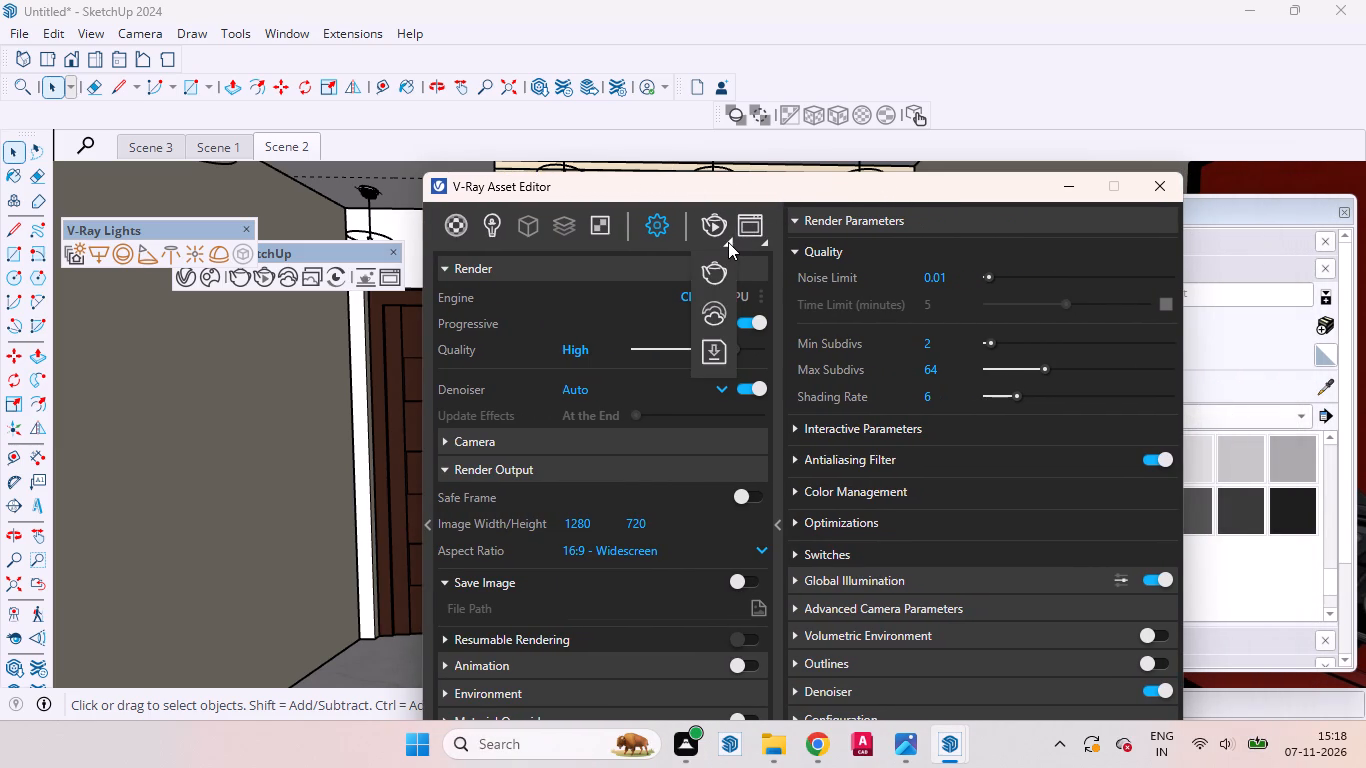
left_click(713, 273)
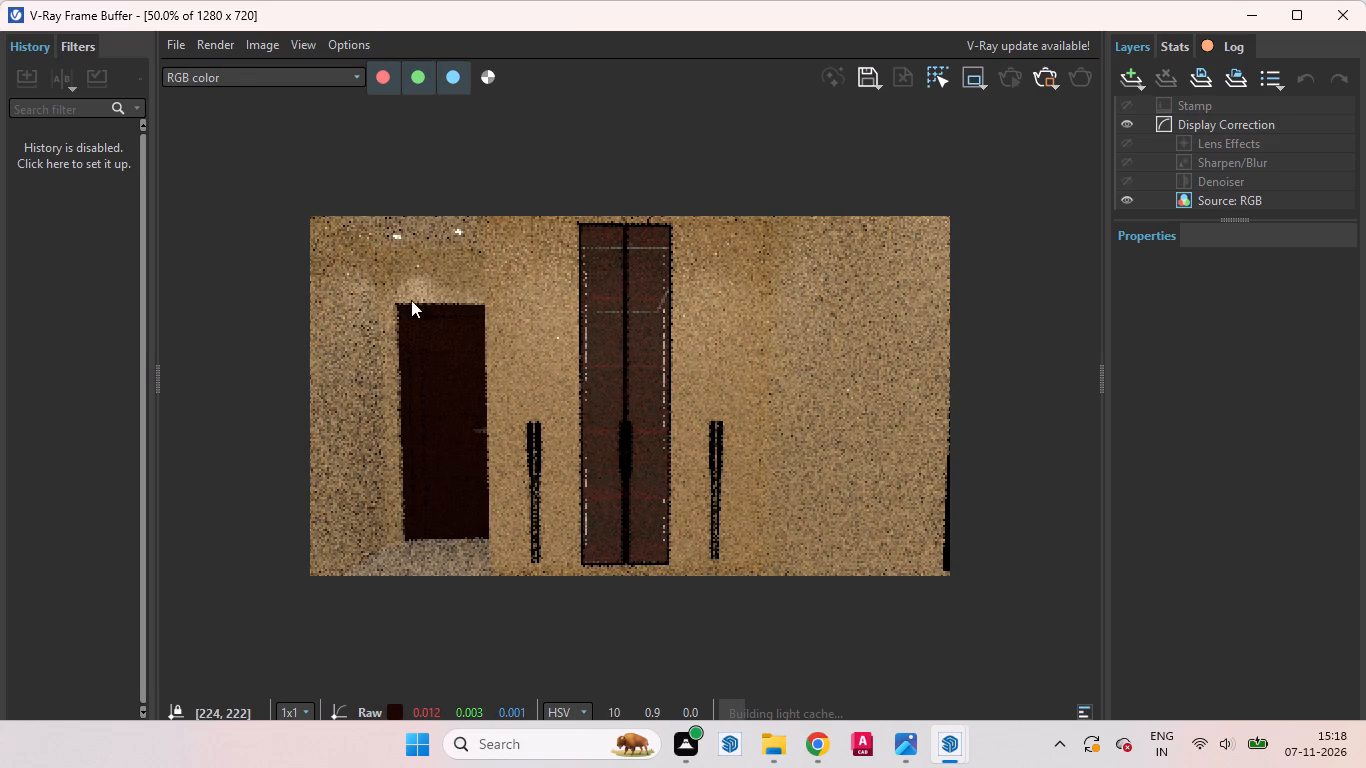
scroll(408, 289, "up", 1)
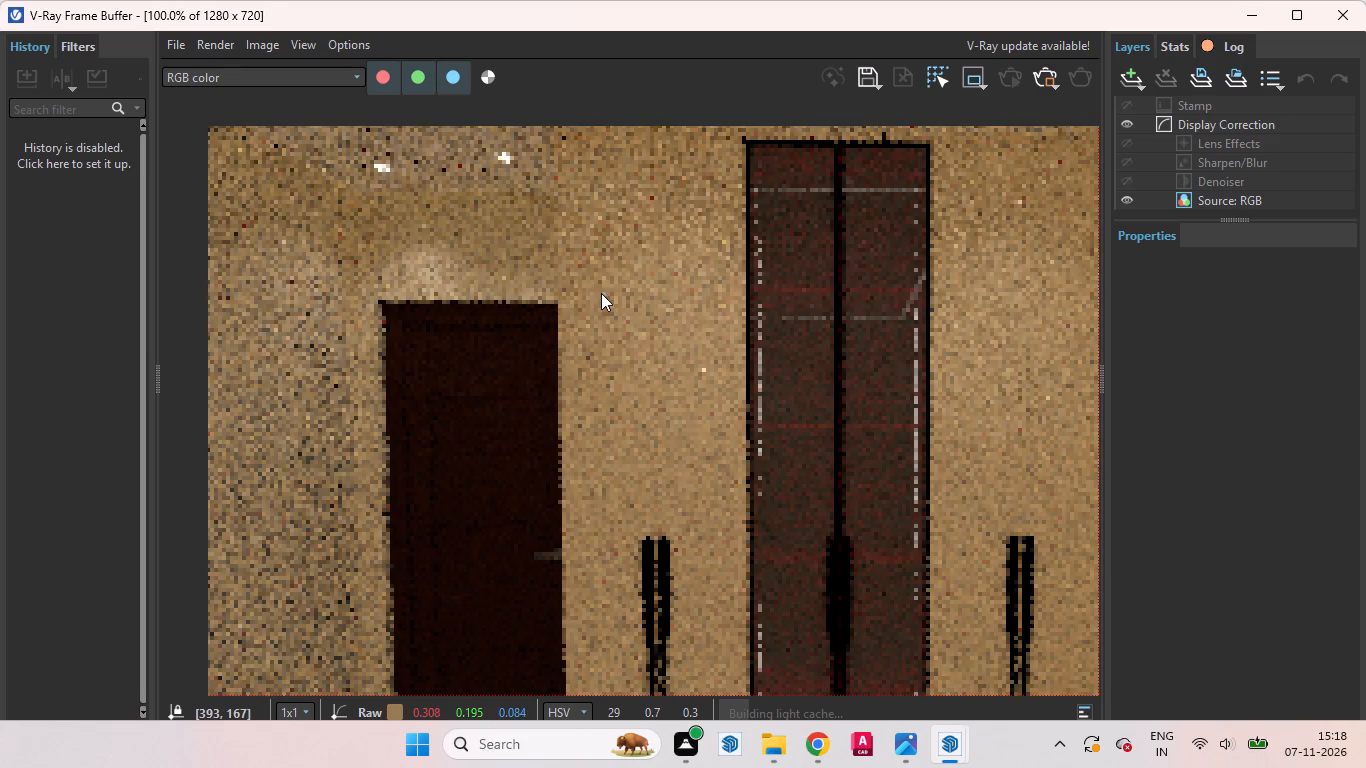
scroll(615, 294, "down", 1)
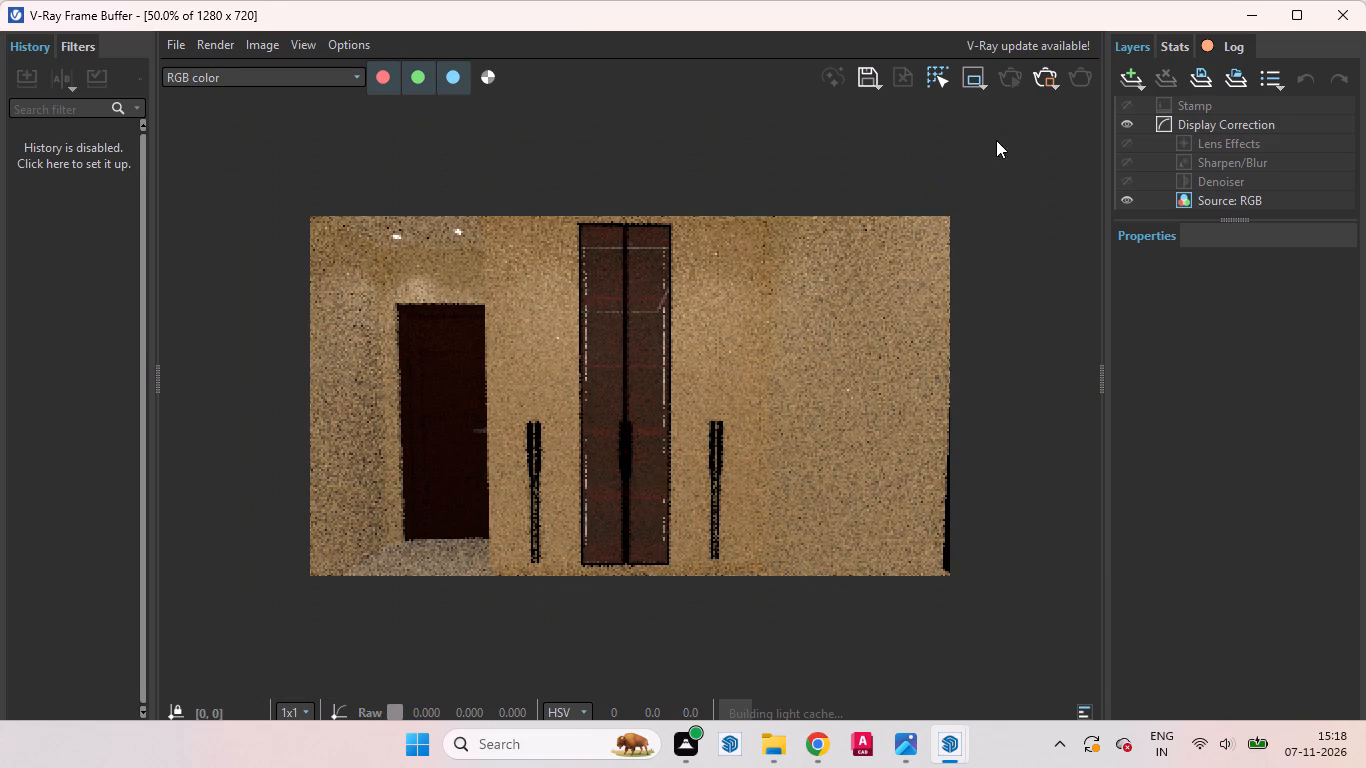
left_click(1045, 74)
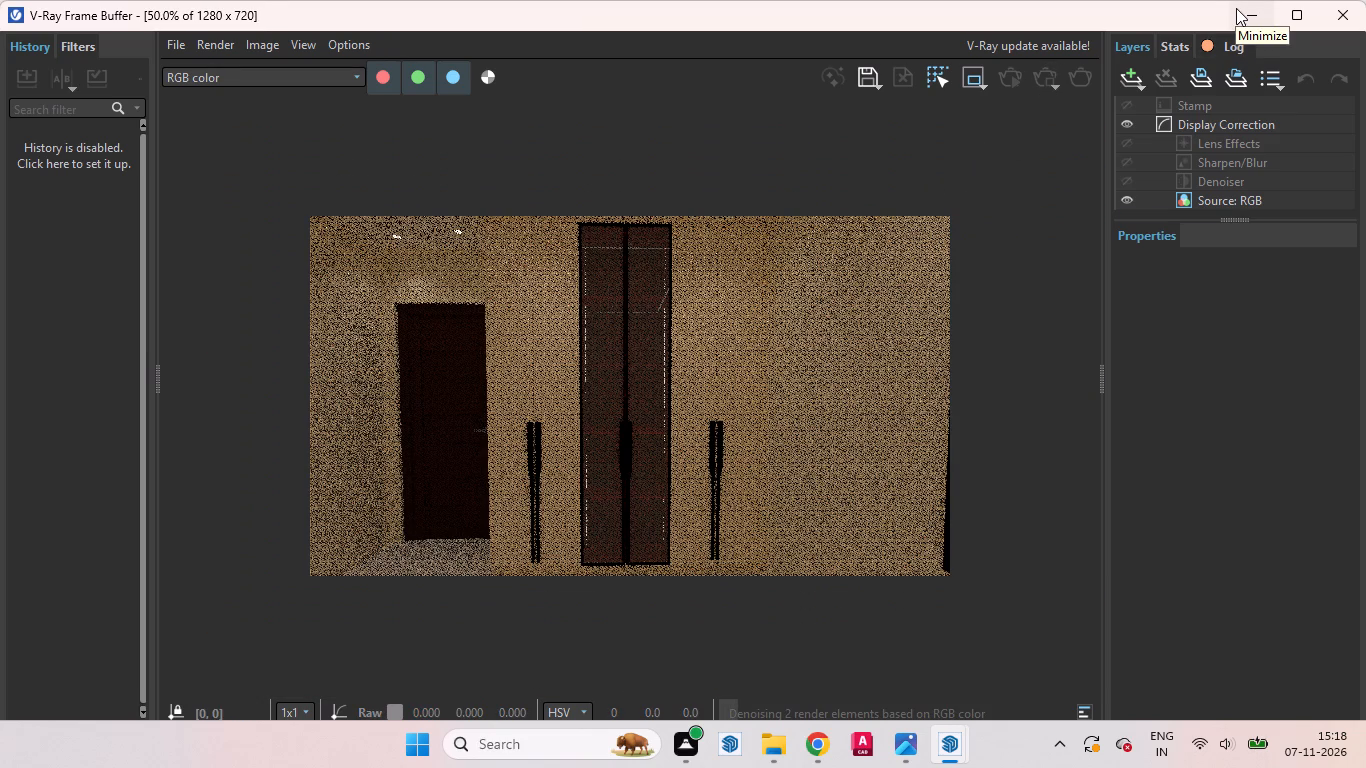
left_click(1236, 8)
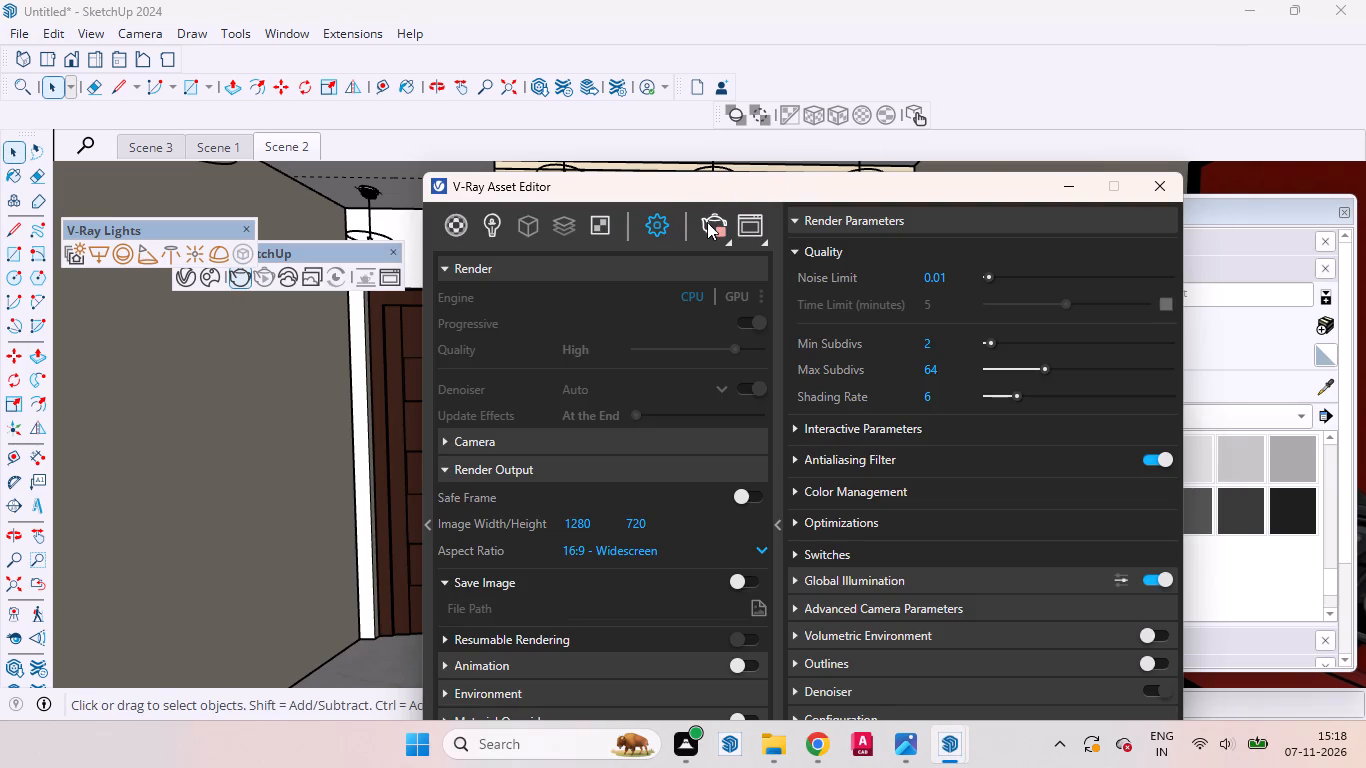
left_click(708, 222)
Clear the Asset Editor off the model and paint the side wall left of the door with white Color M00.
left_click_drag(763, 188, 1159, 290)
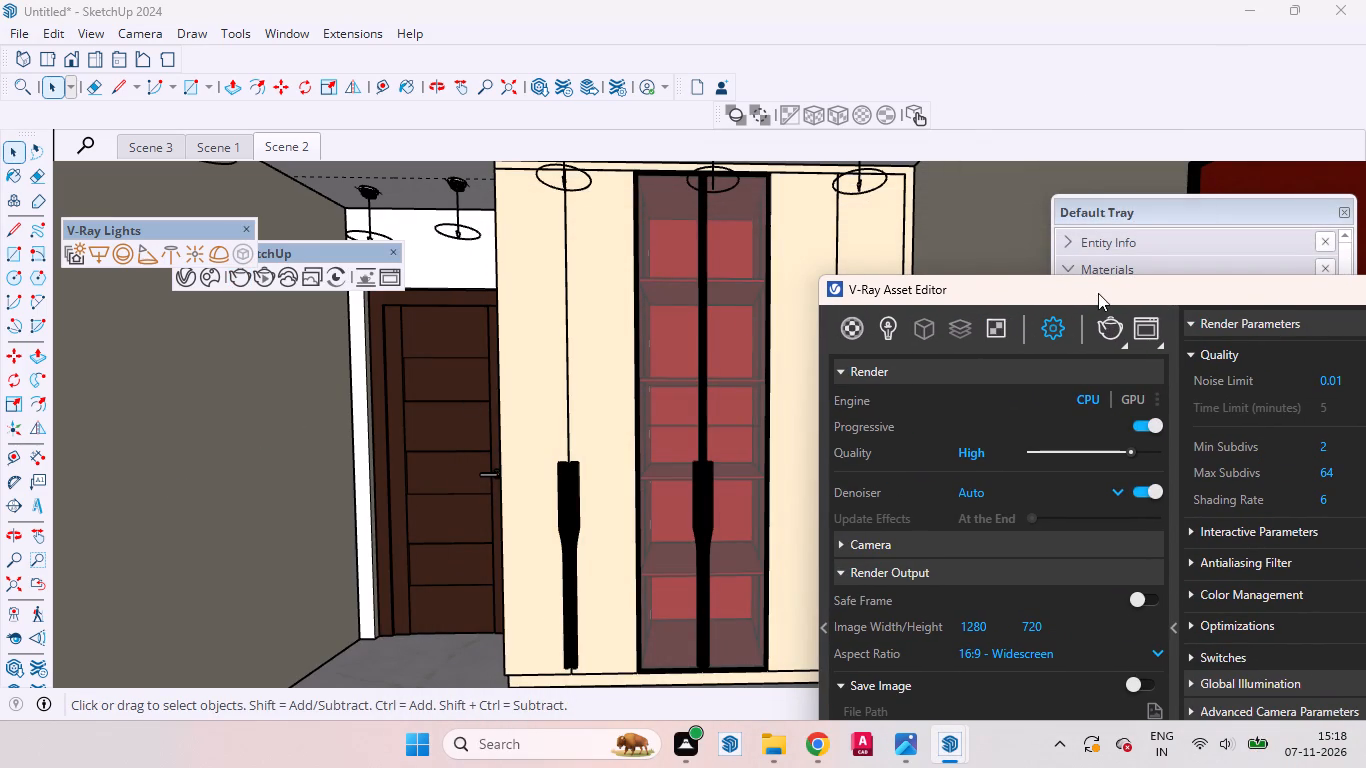
left_click_drag(1095, 293, 809, 614)
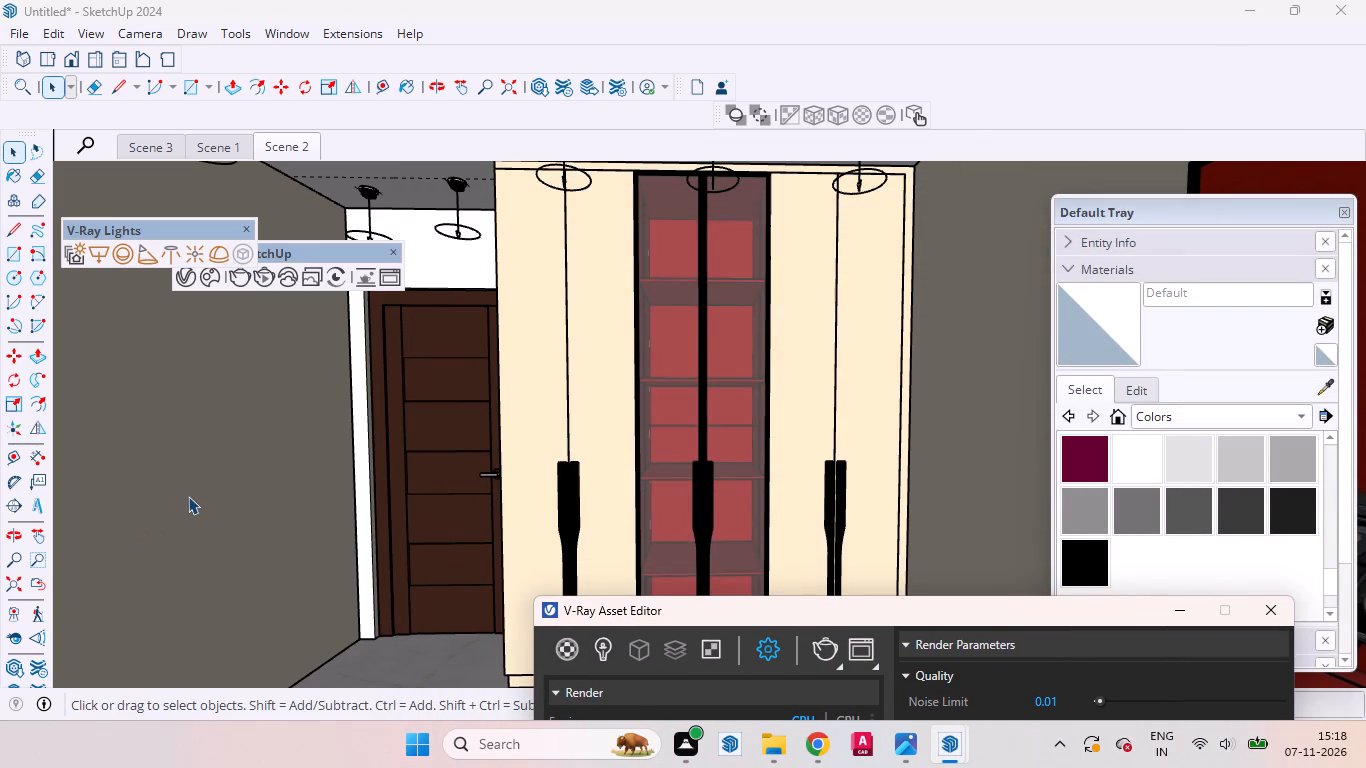
left_click(188, 496)
double_click(188, 496)
left_click(276, 464)
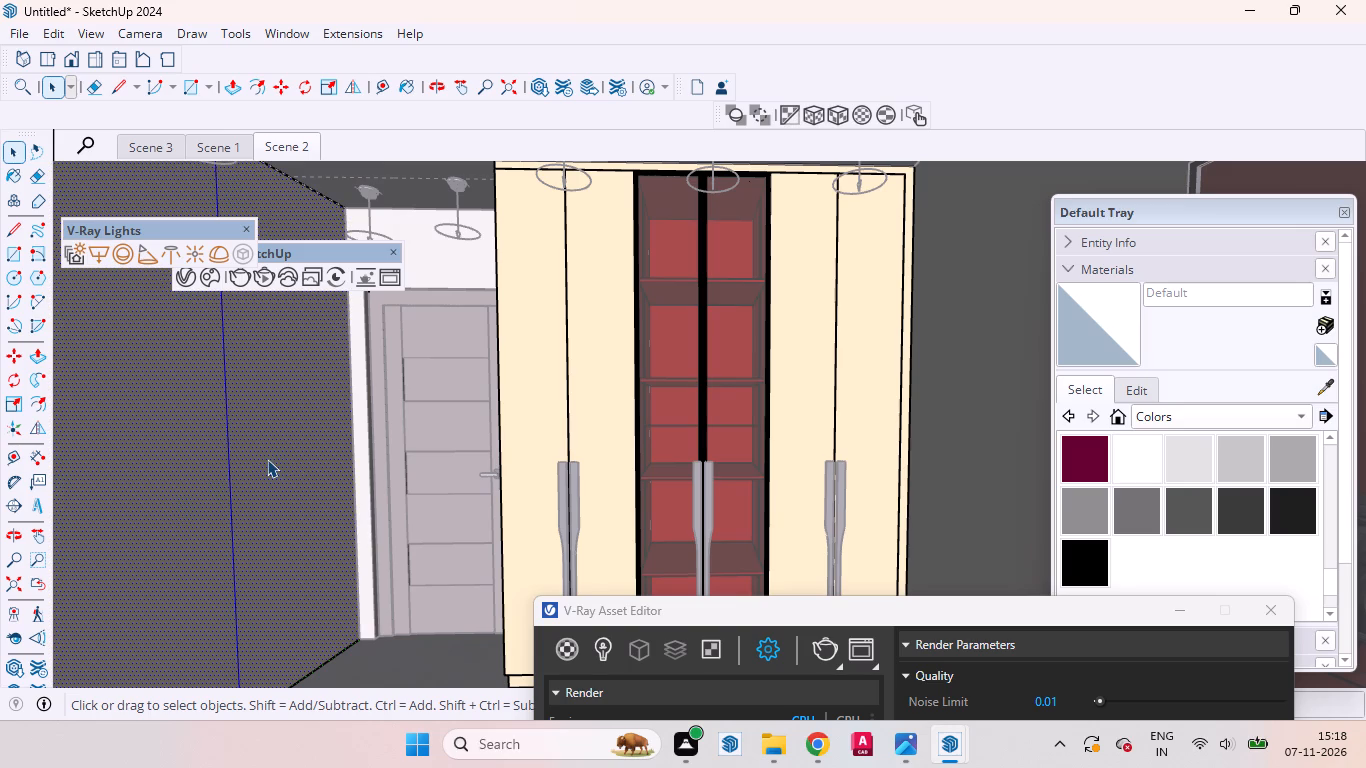
left_click(1129, 449)
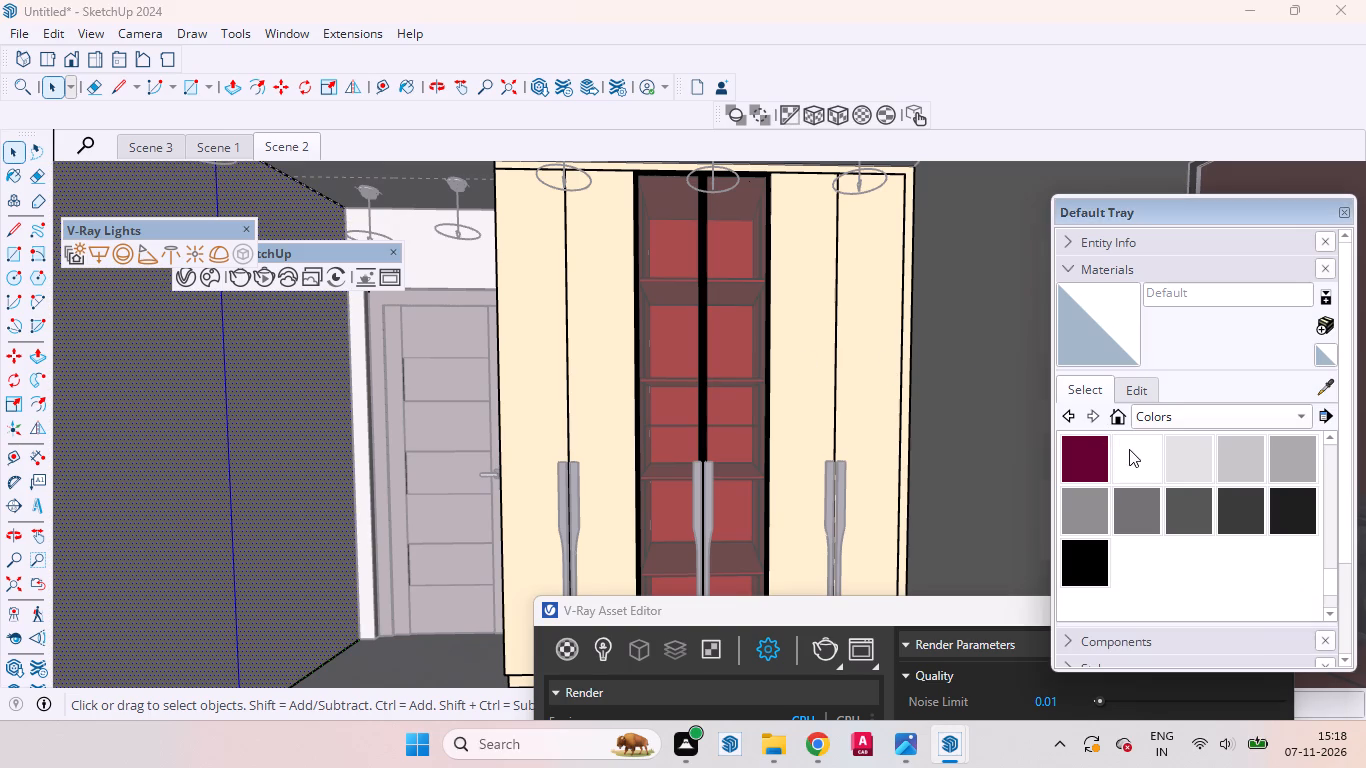
left_click(216, 454)
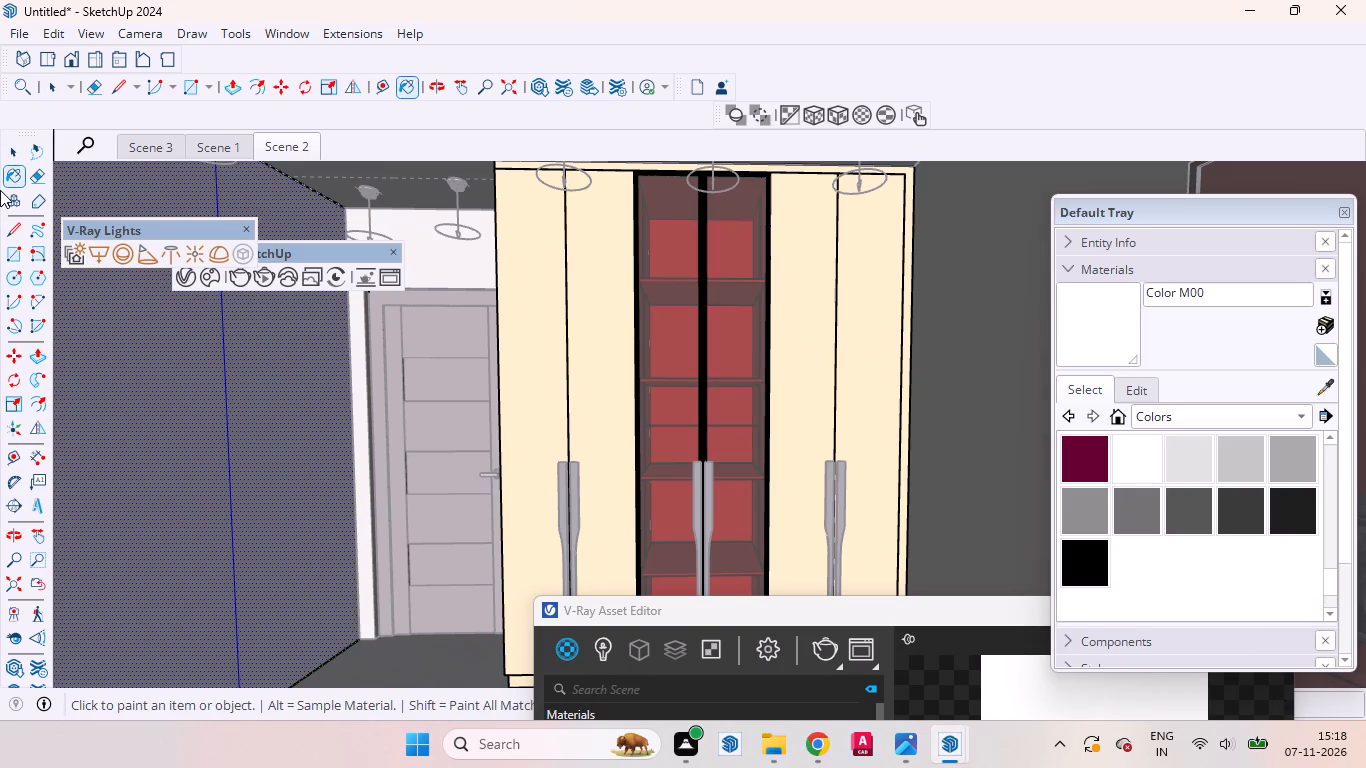
left_click(17, 159)
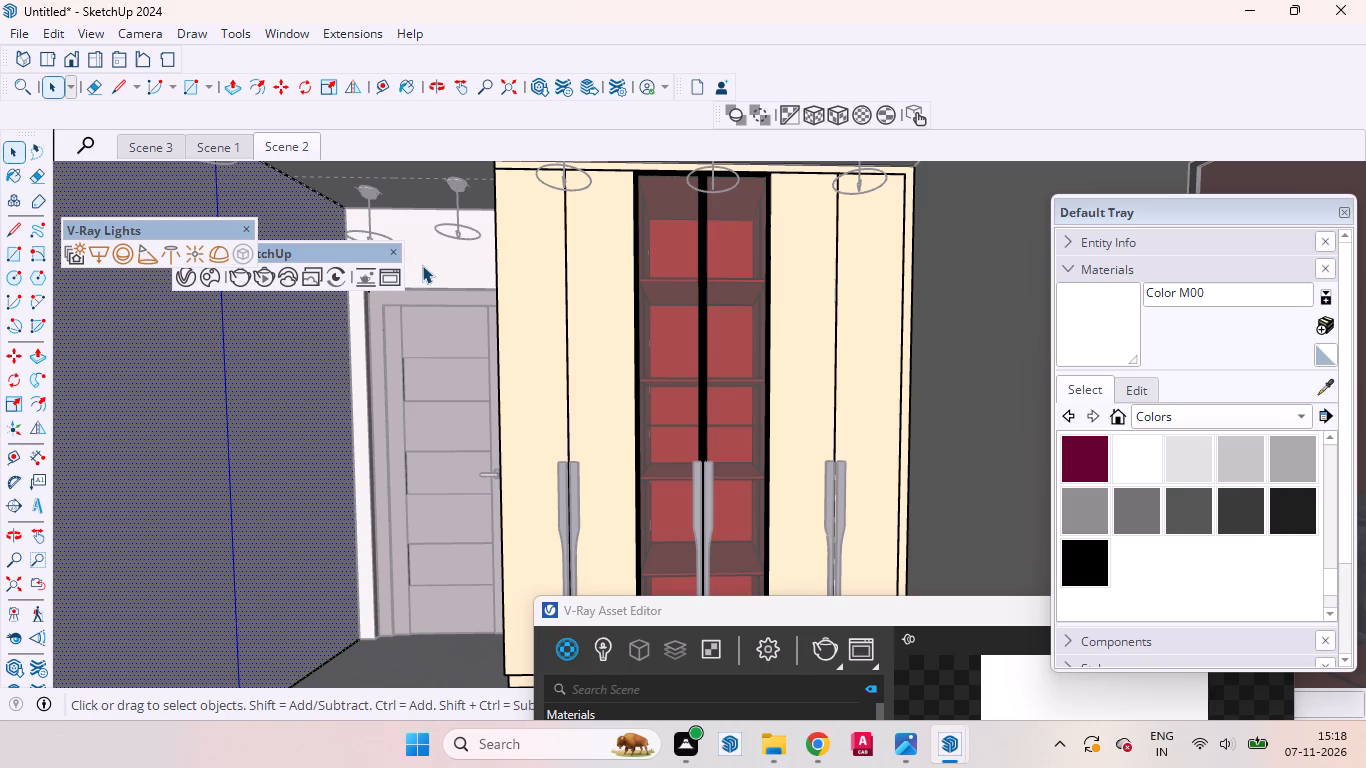
Open the group of the wall around the door and paint that wall face with white Color M00.
left_click(426, 264)
double_click(427, 264)
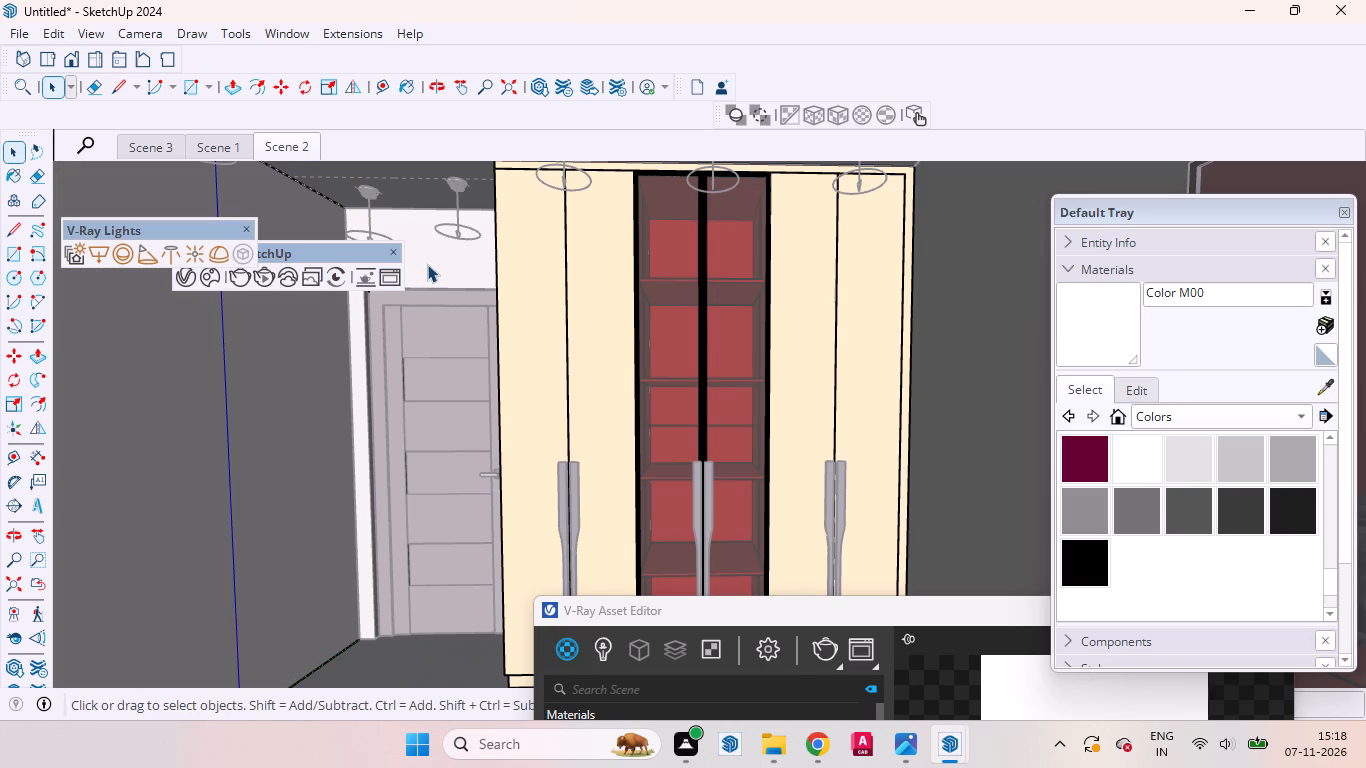
left_click(427, 264)
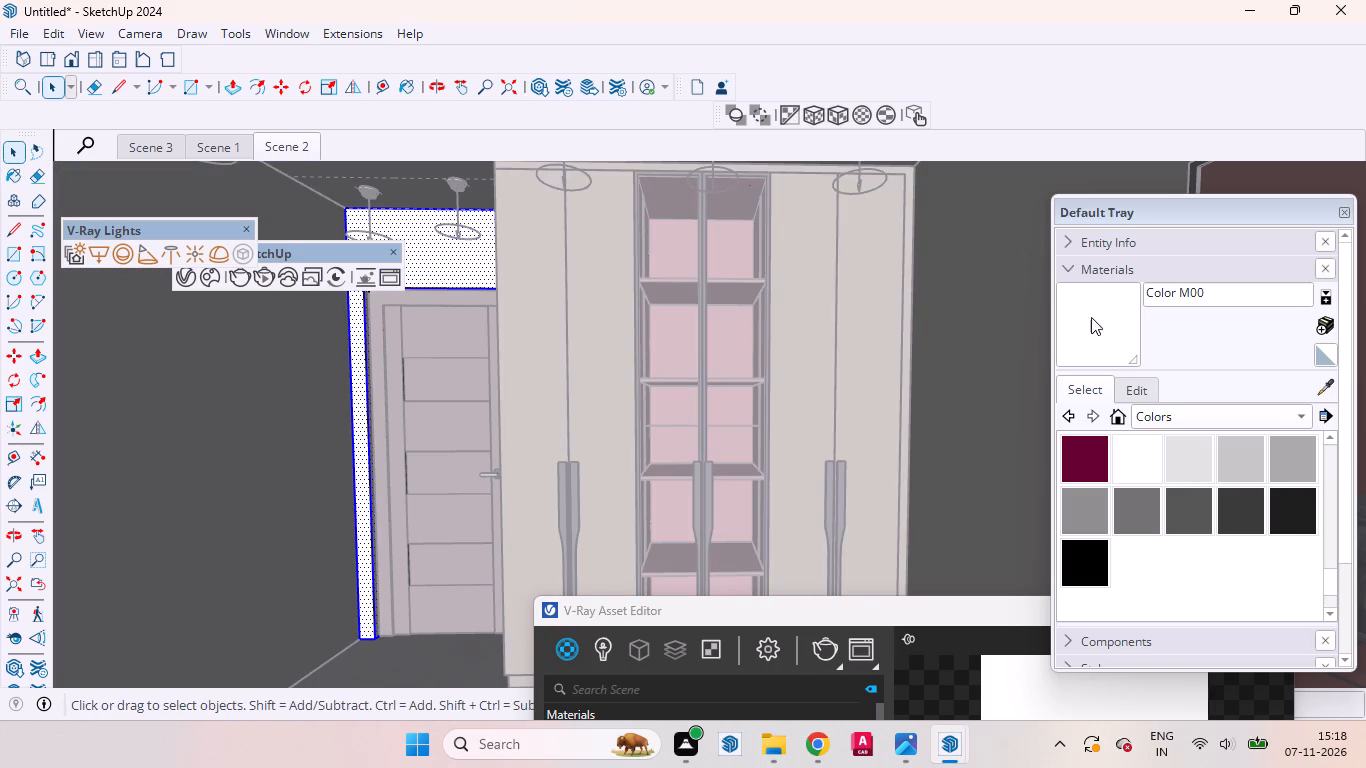
left_click(1093, 322)
left_click(436, 274)
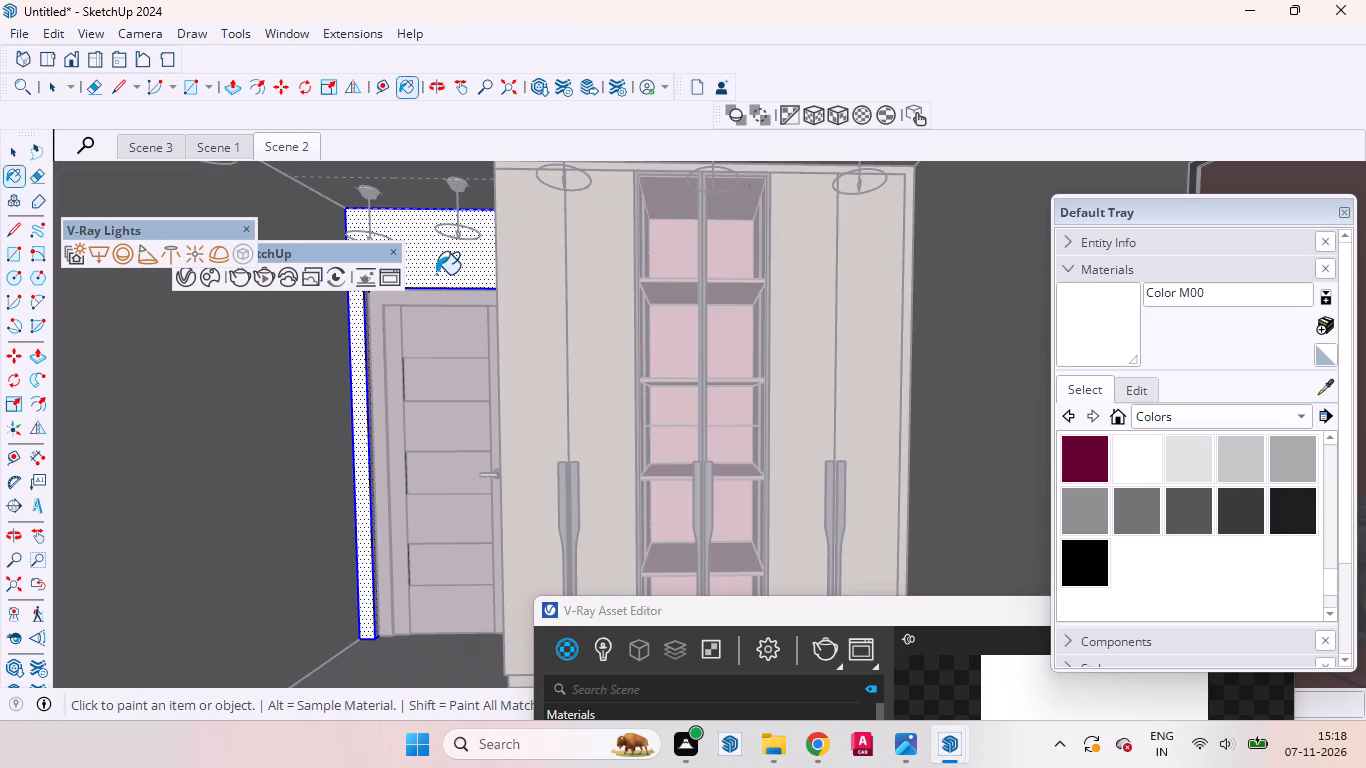
double_click(426, 261)
scroll(424, 259, "up", 5)
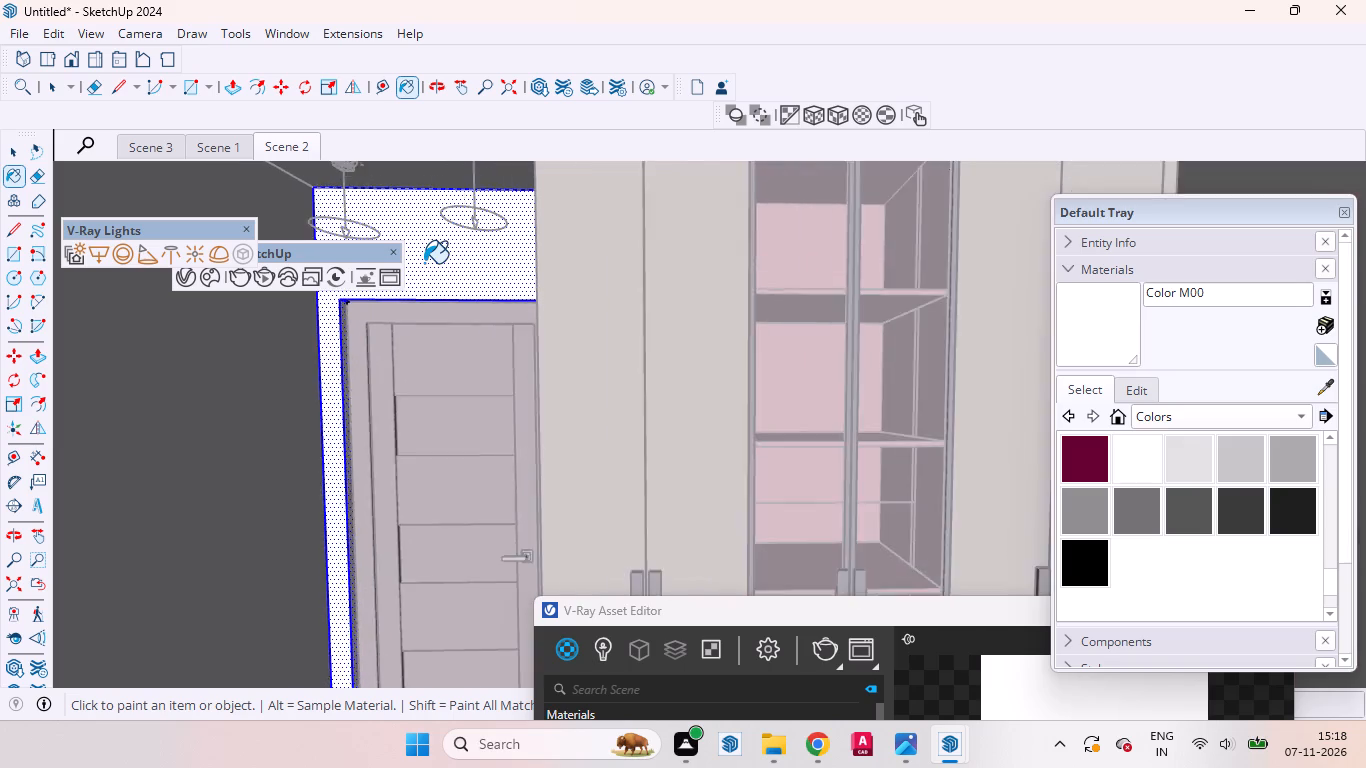
scroll(424, 263, "up", 6)
scroll(437, 279, "down", 2)
scroll(437, 279, "up", 3)
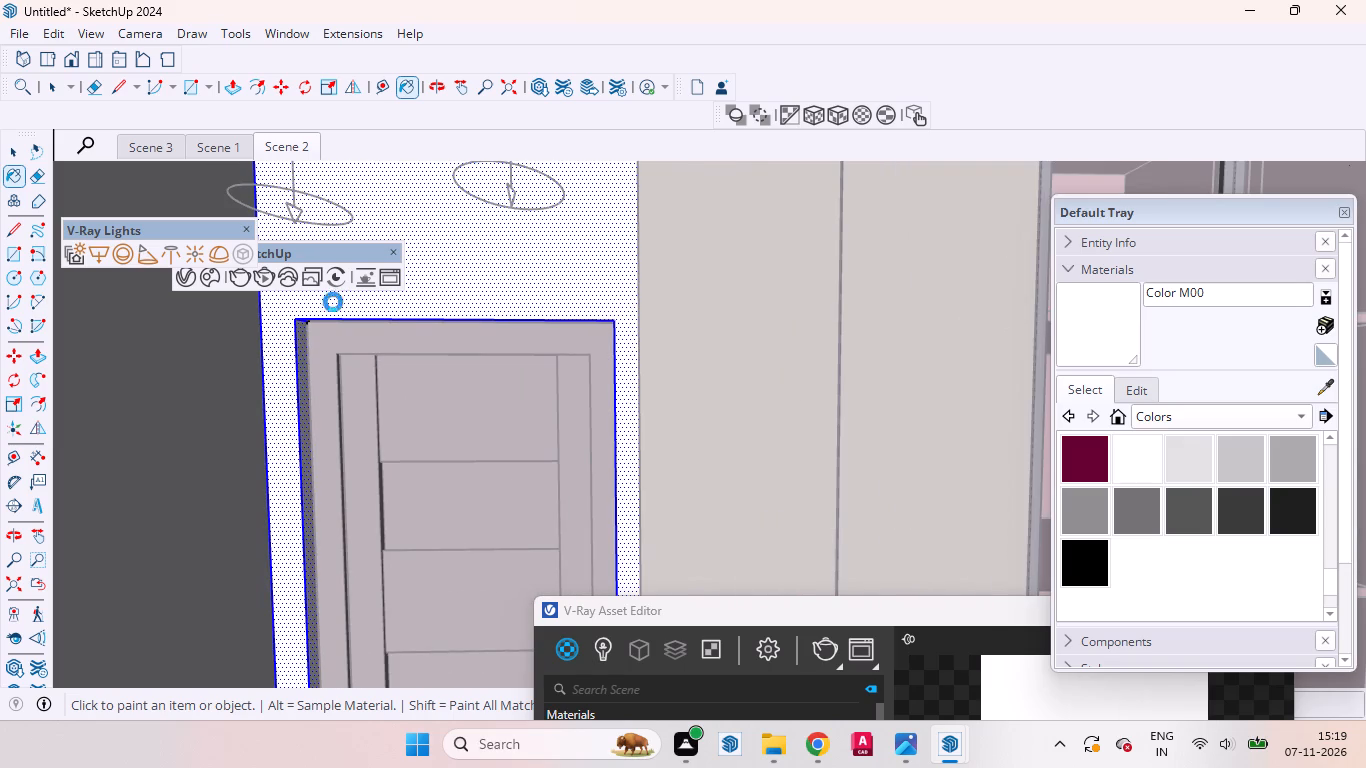
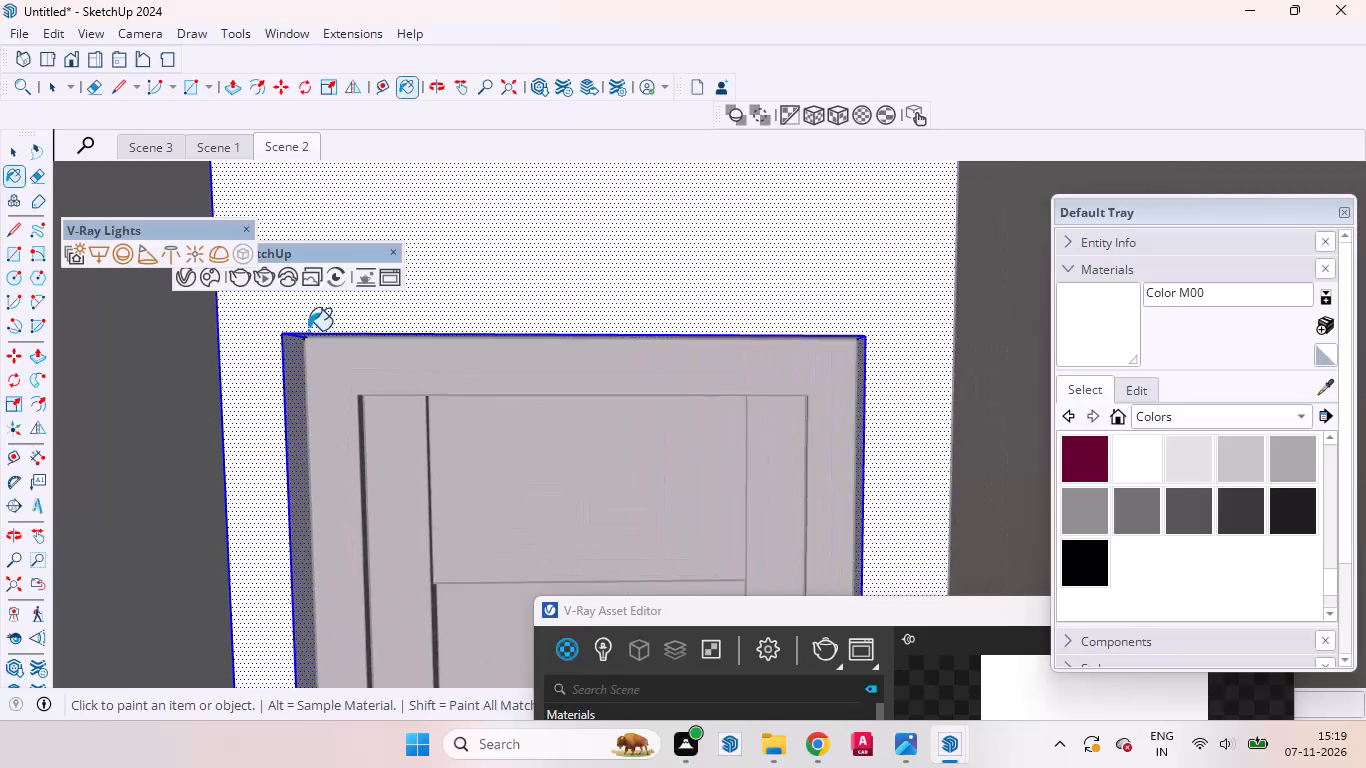
Reapply white Color M00 to the wall face above and beside the door.
scroll(309, 332, "up", 14)
scroll(303, 341, "down", 2)
scroll(303, 341, "up", 1)
left_click(125, 405)
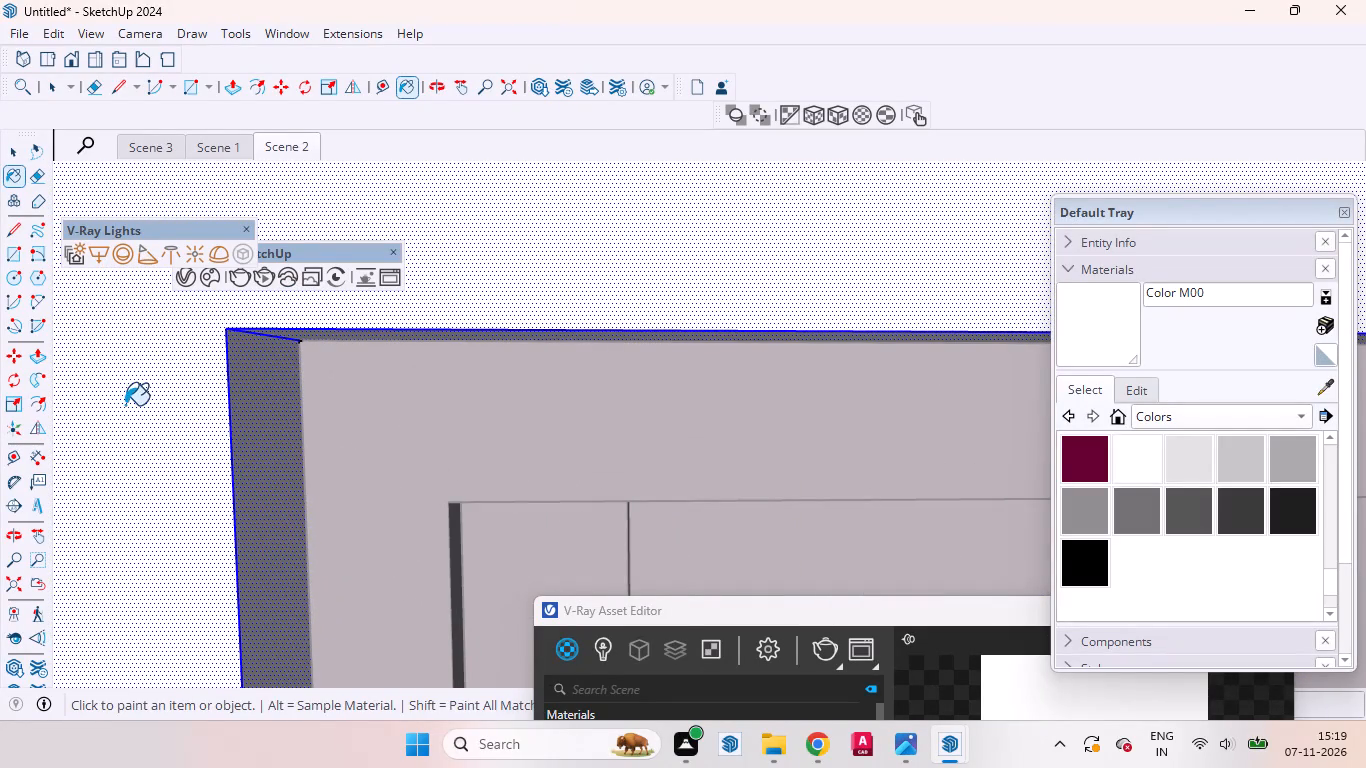
left_click(3, 162)
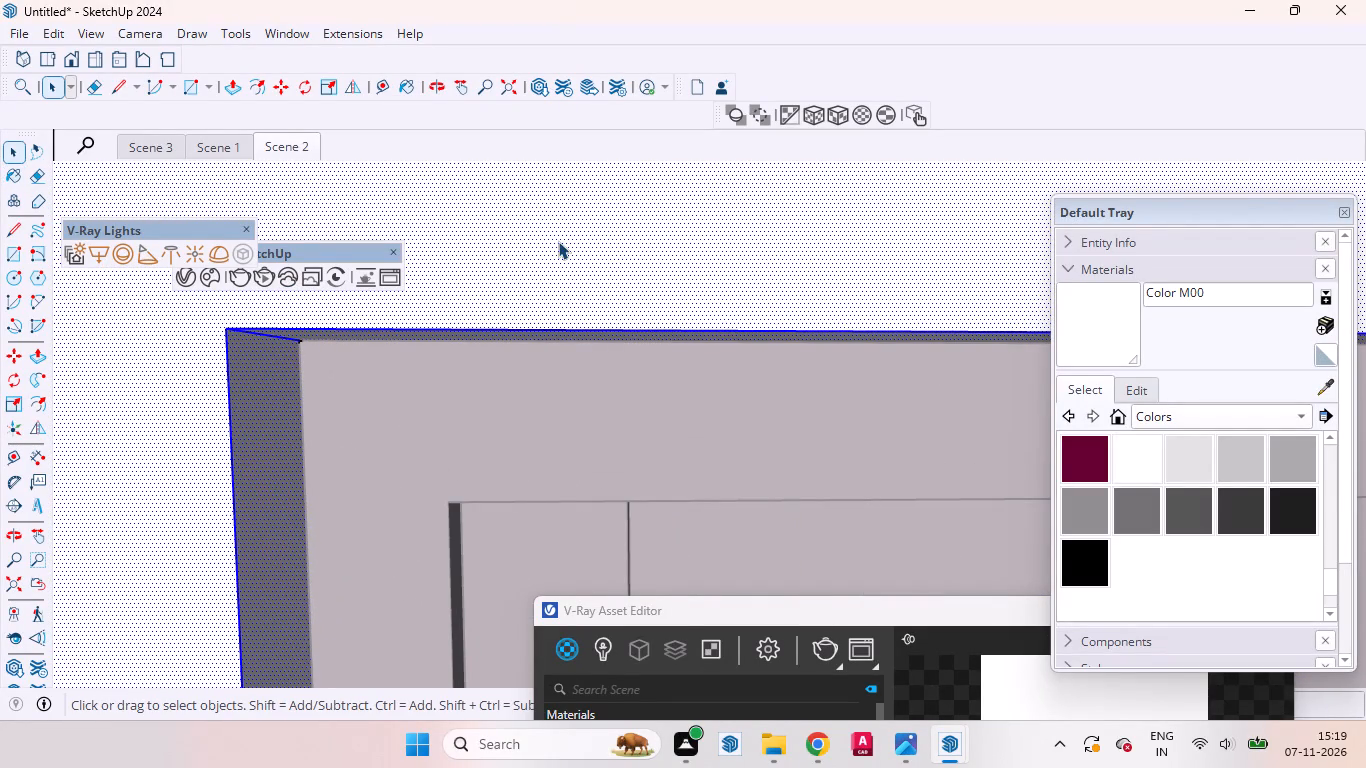
left_click(843, 292)
scroll(815, 273, "up", 1)
scroll(815, 273, "down", 1)
scroll(815, 273, "up", 8)
scroll(815, 273, "down", 3)
scroll(815, 273, "up", 9)
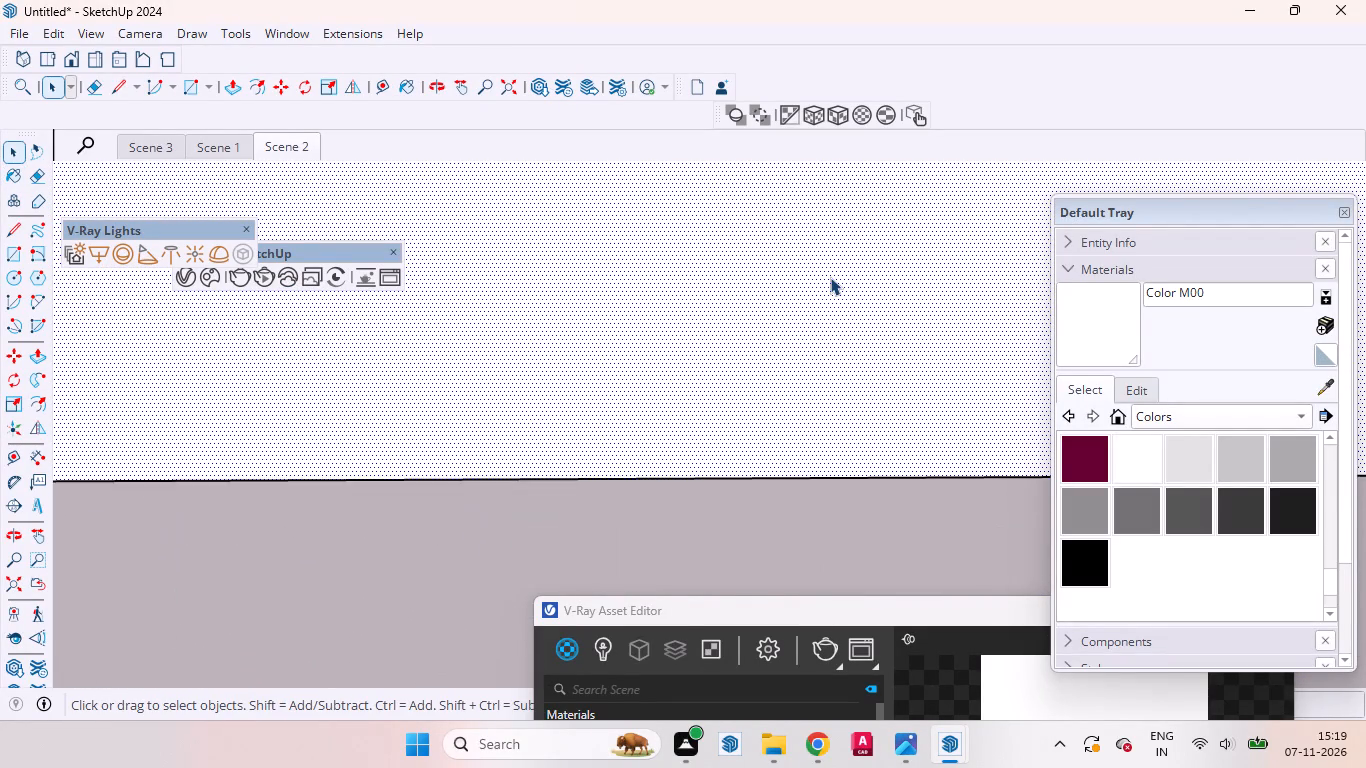
scroll(830, 277, "up", 4)
left_click(1108, 326)
left_click(797, 358)
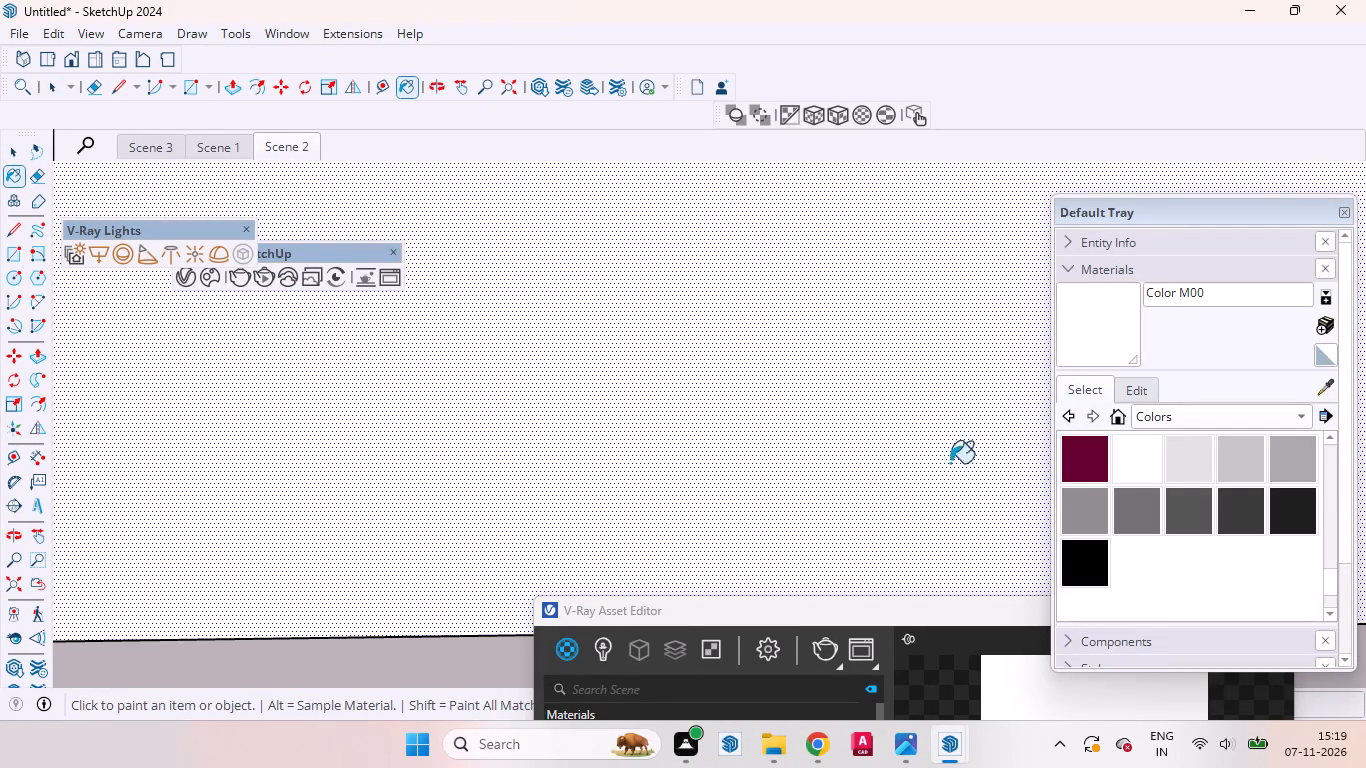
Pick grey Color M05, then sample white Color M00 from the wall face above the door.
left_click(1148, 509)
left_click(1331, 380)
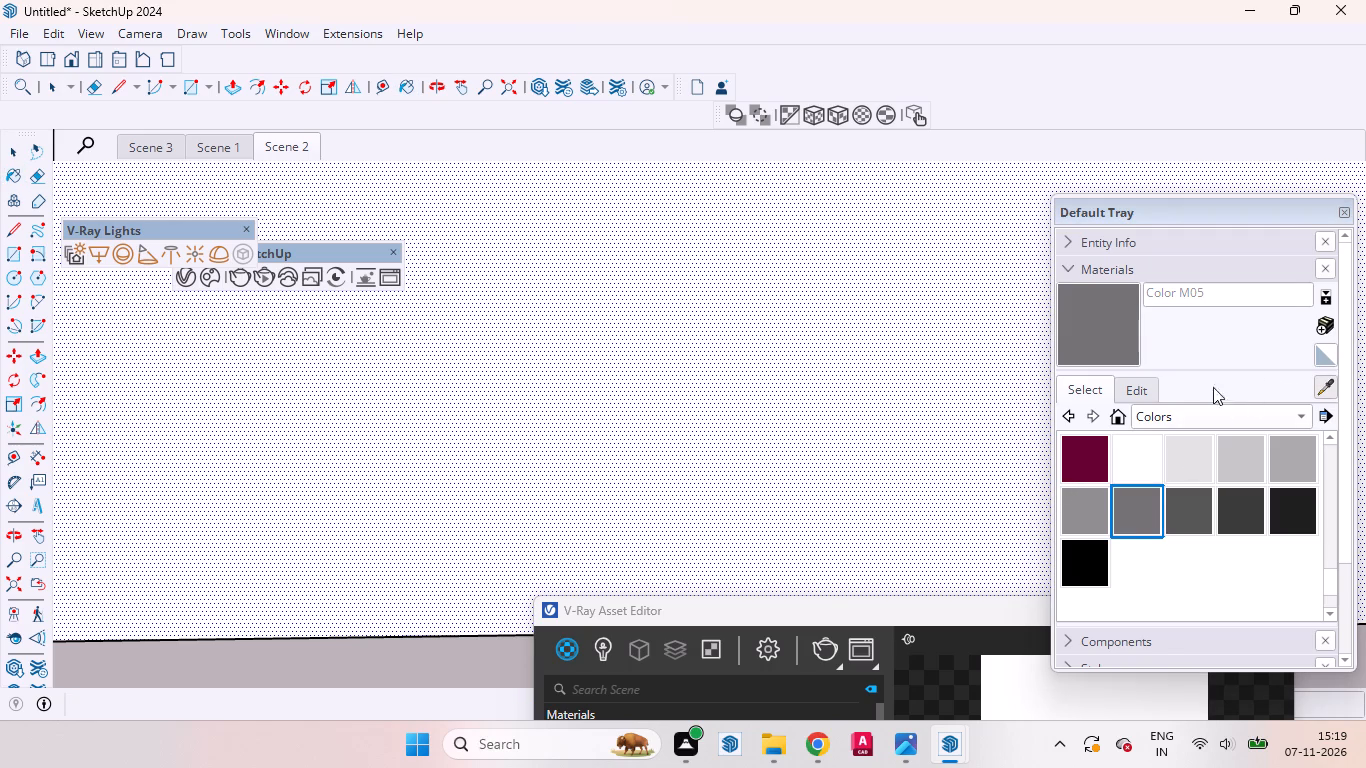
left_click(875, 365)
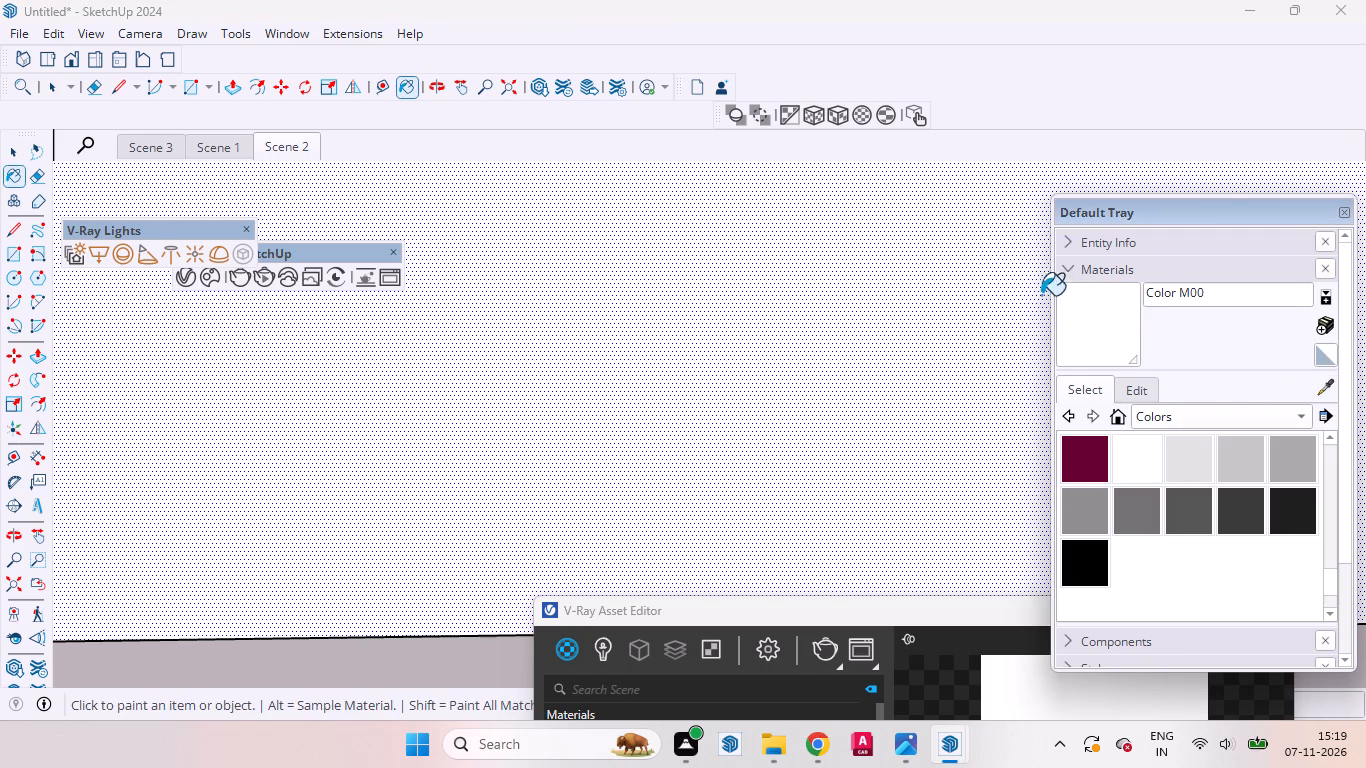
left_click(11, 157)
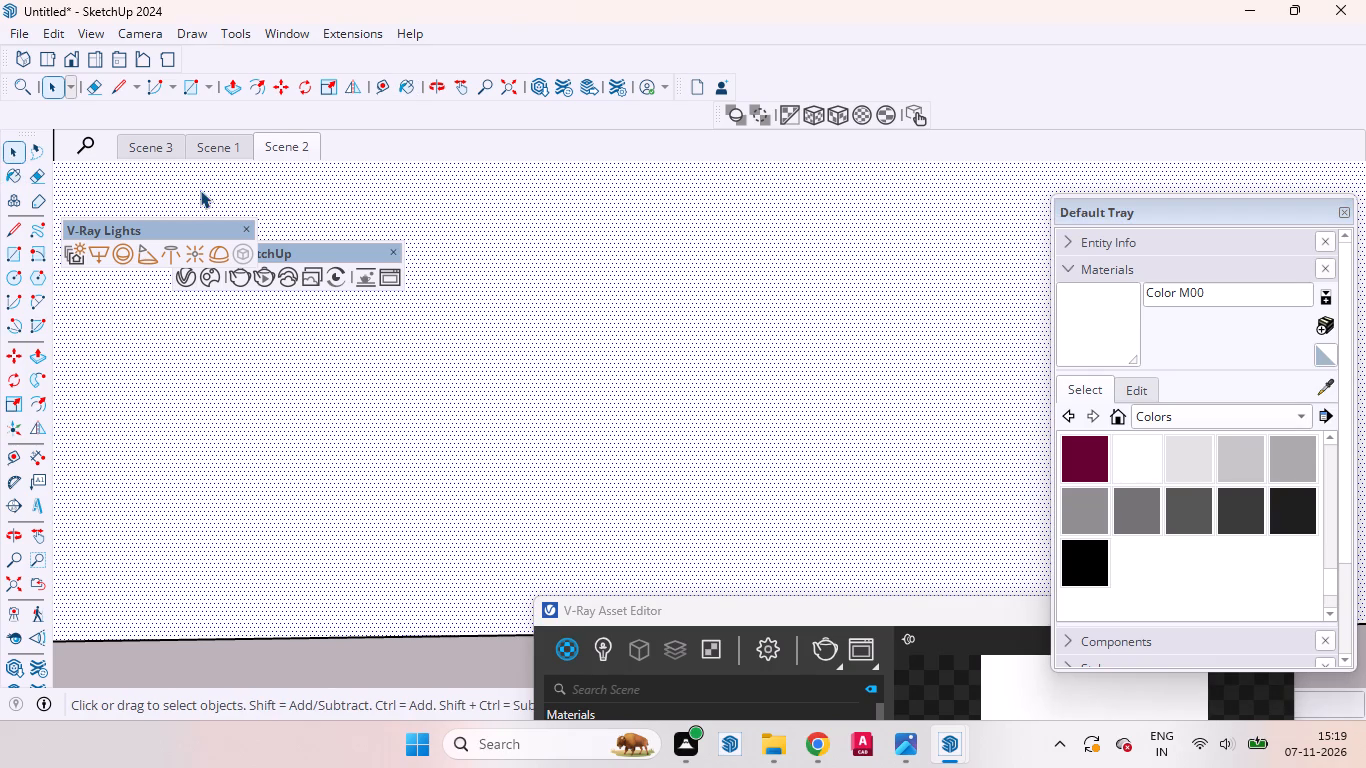
Switch to the Scene 1 view, open the group of the wall beyond the wardrobe from the door, and paint its face with Color M00.
left_click(212, 154)
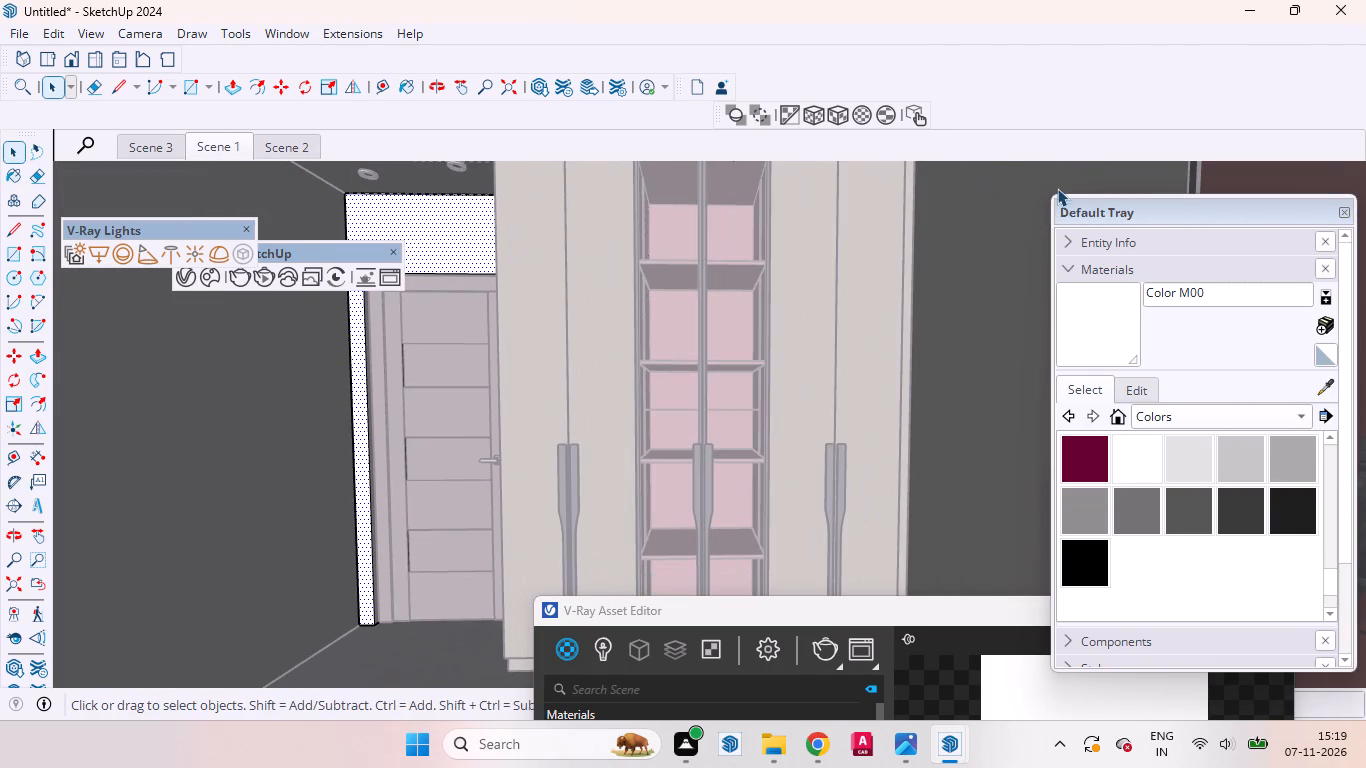
left_click_drag(1156, 215, 1232, 325)
middle_click_drag(996, 286, 1004, 293)
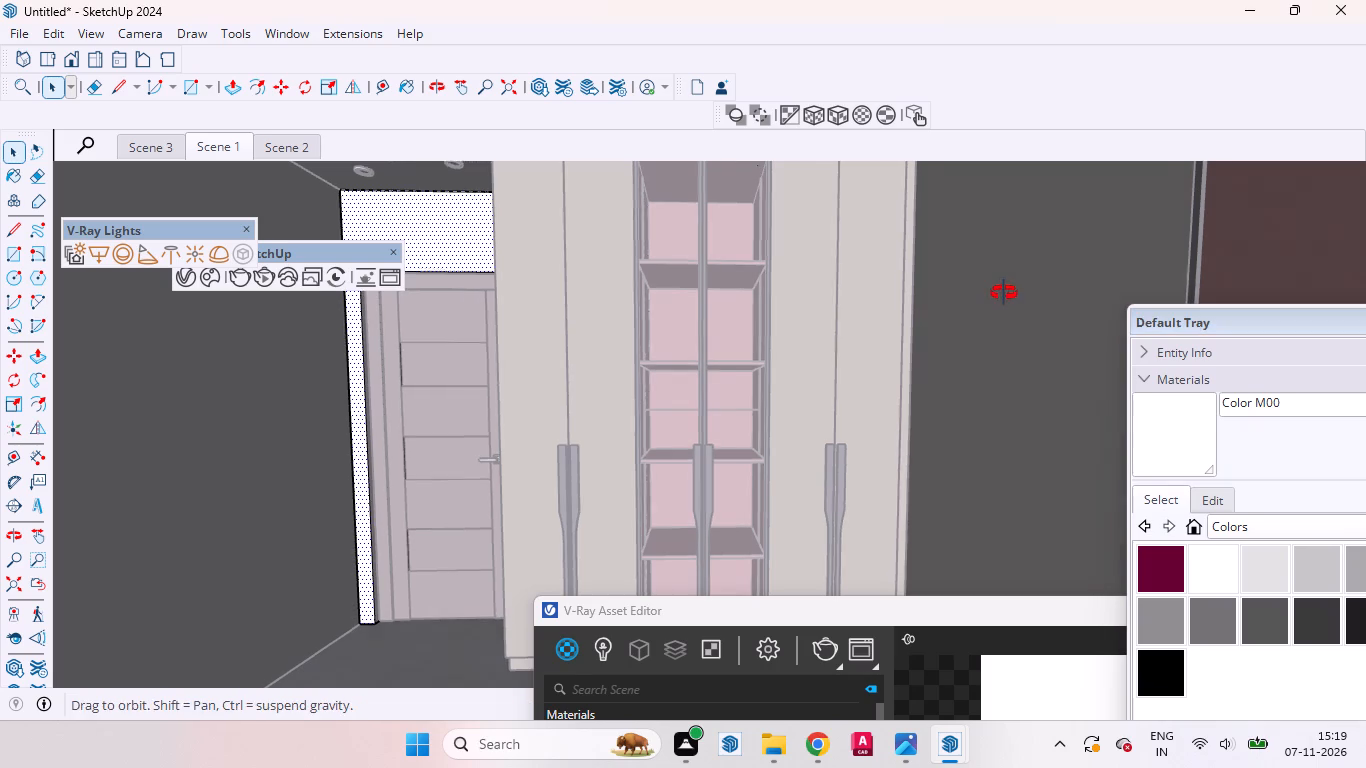
middle_click_drag(1004, 293, 1008, 294)
left_click(1032, 294)
double_click(1032, 294)
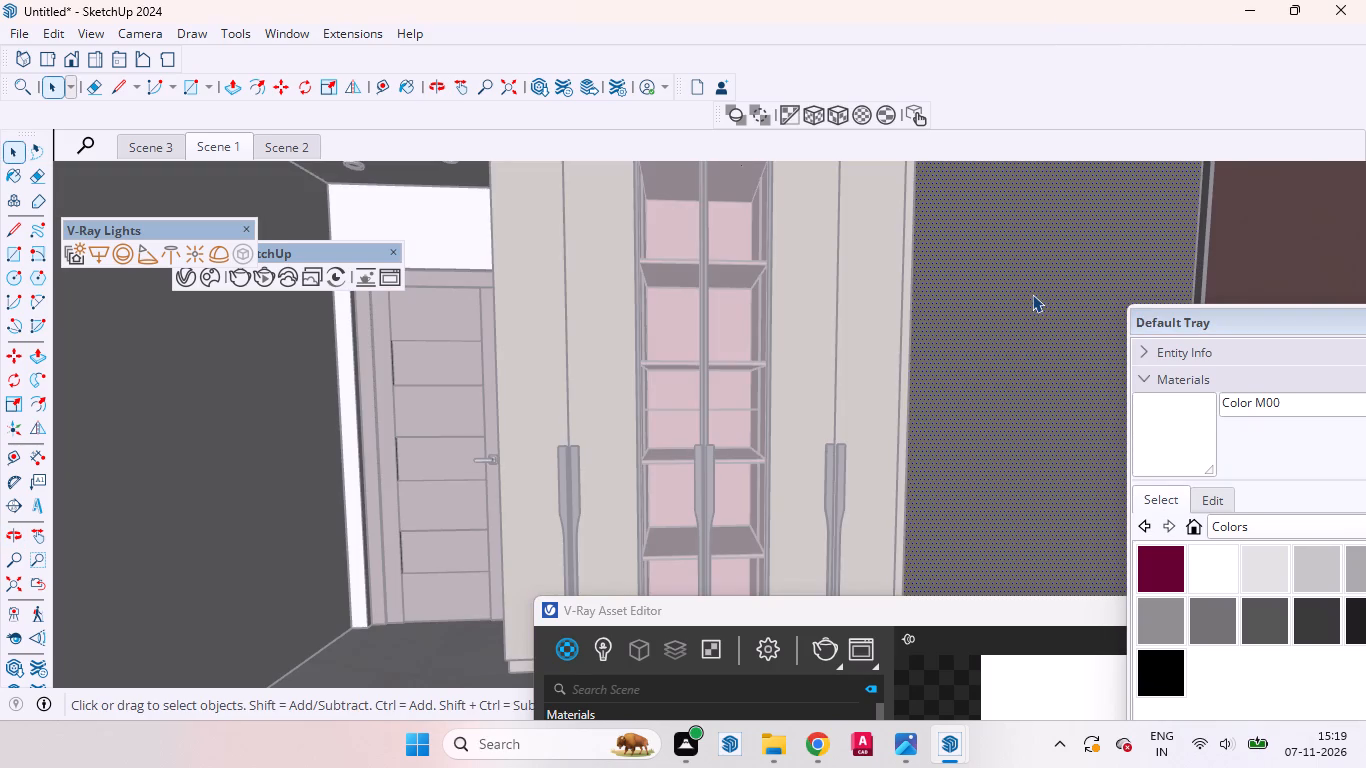
left_click(1034, 295)
double_click(998, 314)
left_click(1159, 421)
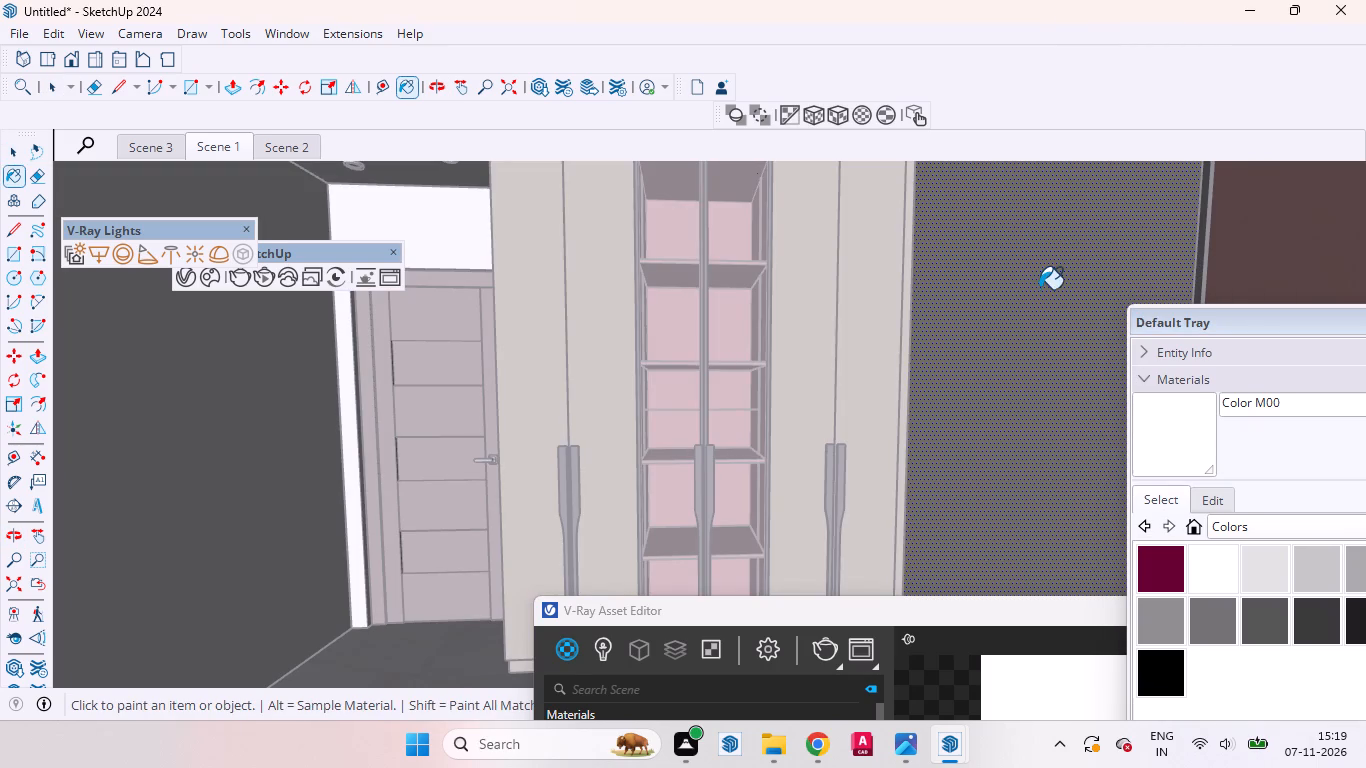
left_click(1039, 289)
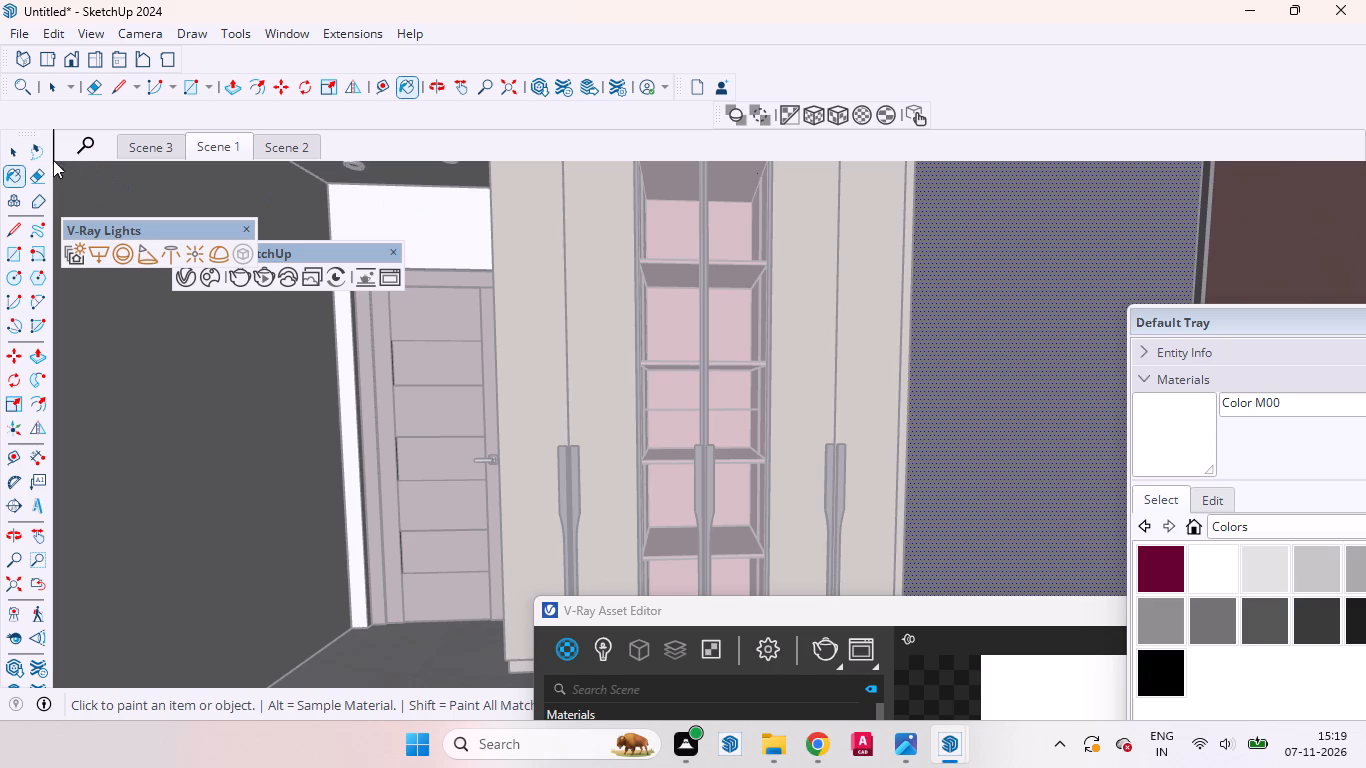
left_click(14, 153)
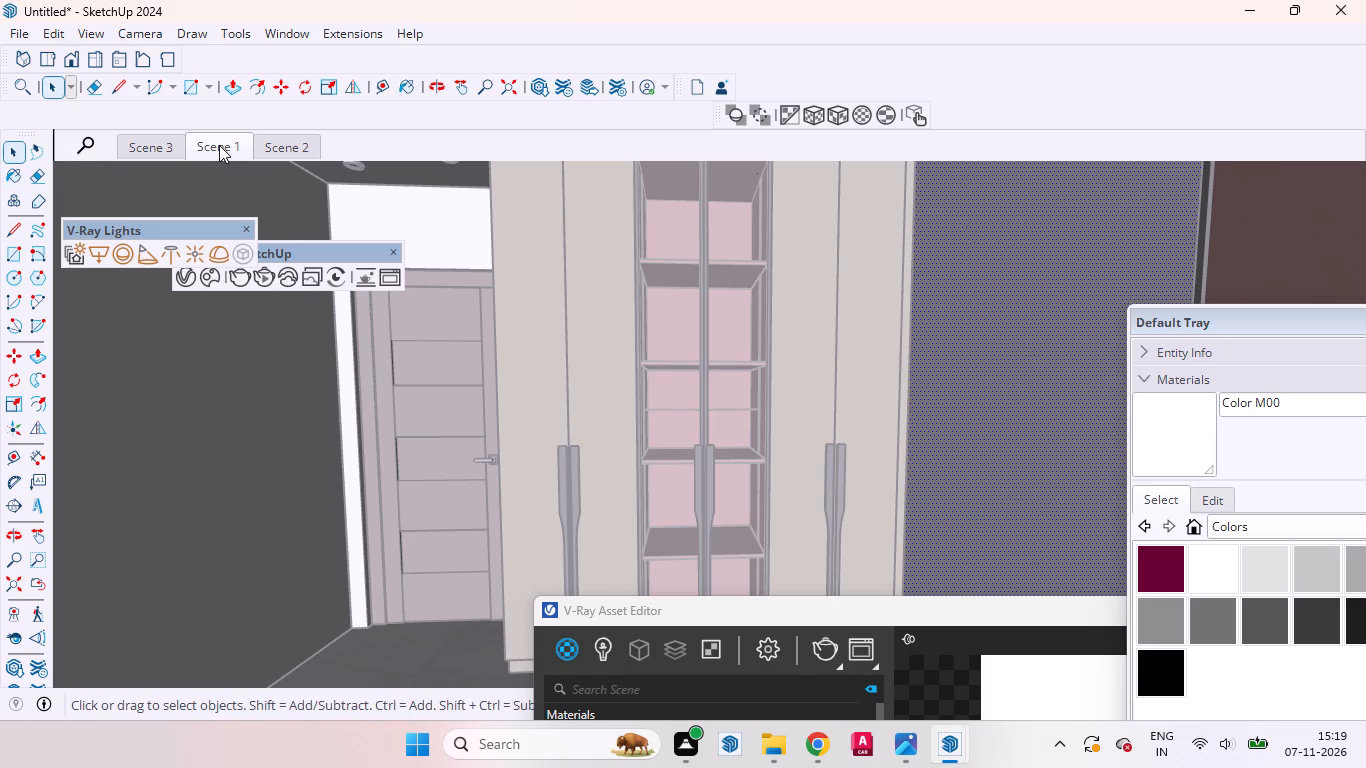
Compare the Scene 1 and Scene 2 camera views by alternating between them, finishing on Scene 1.
left_click(219, 145)
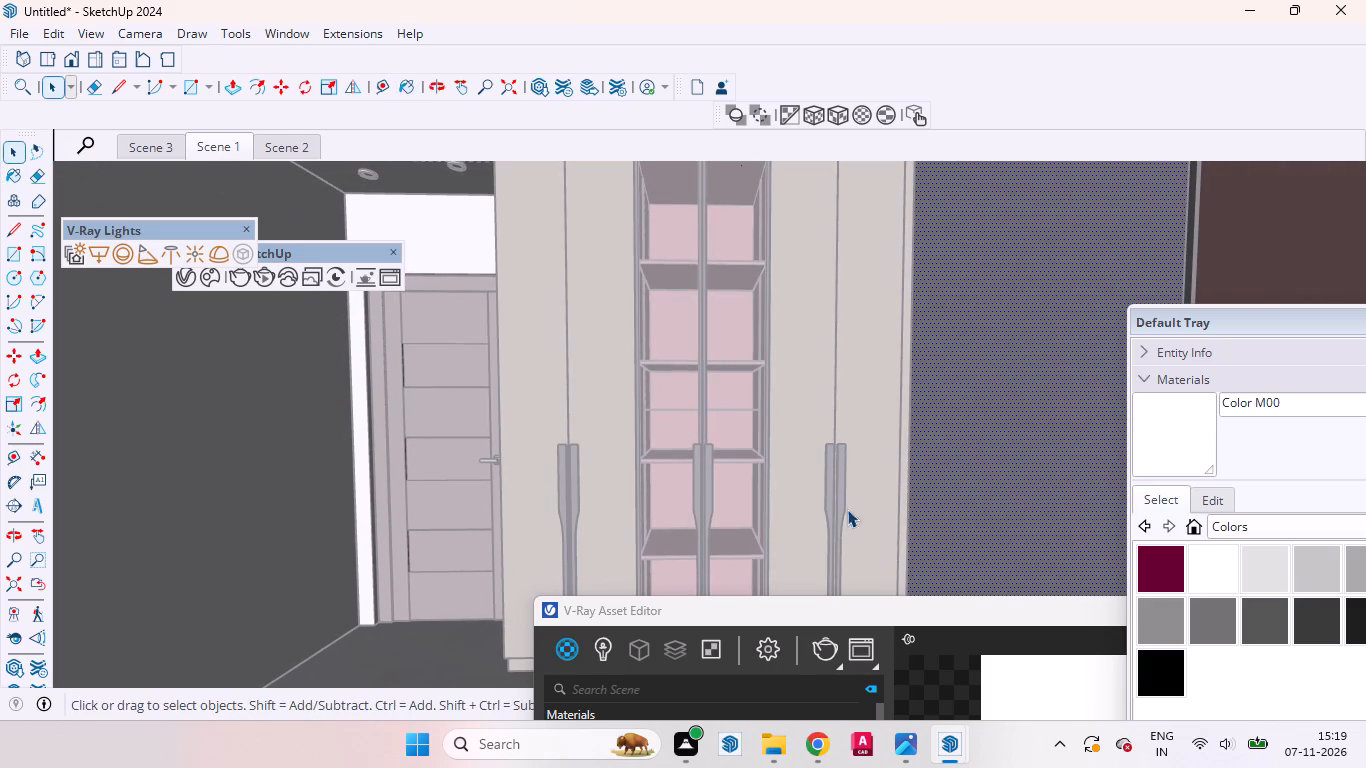
left_click(312, 143)
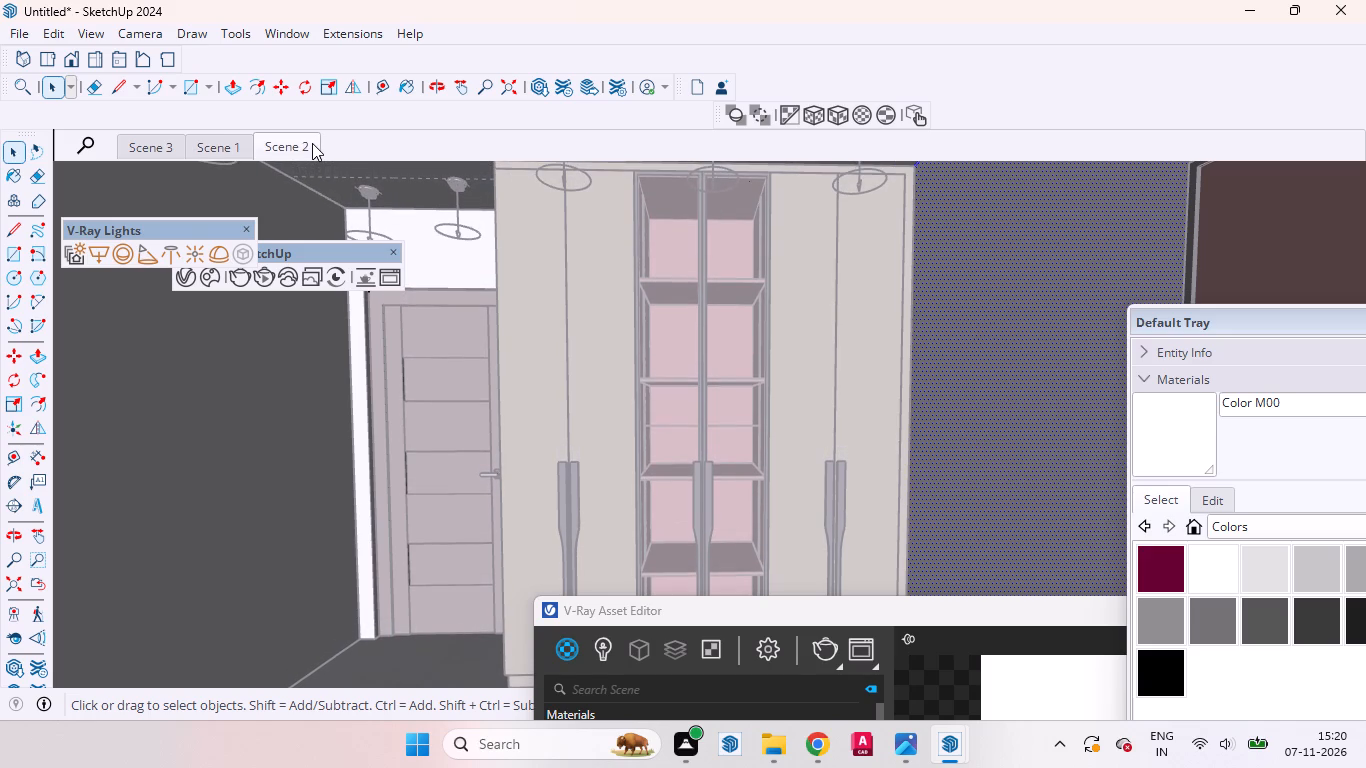
left_click(230, 150)
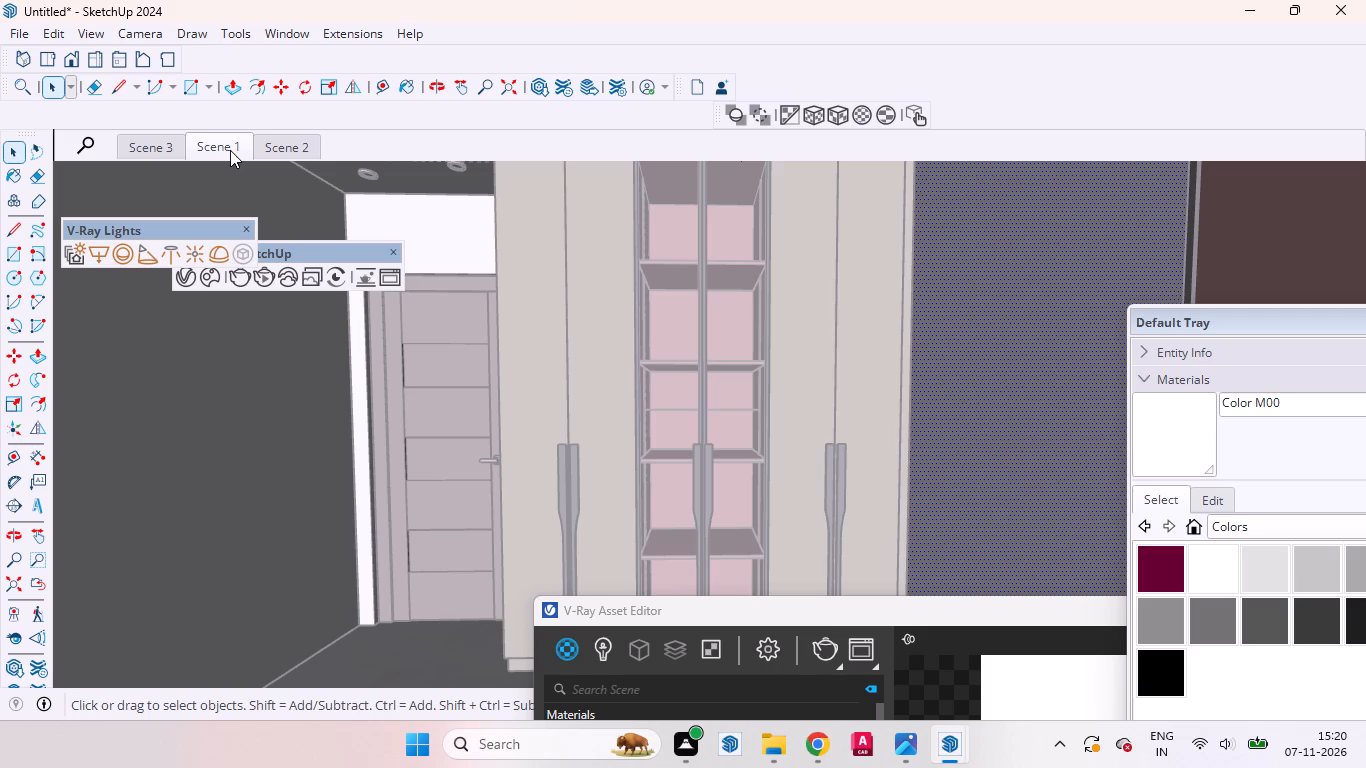
left_click(278, 144)
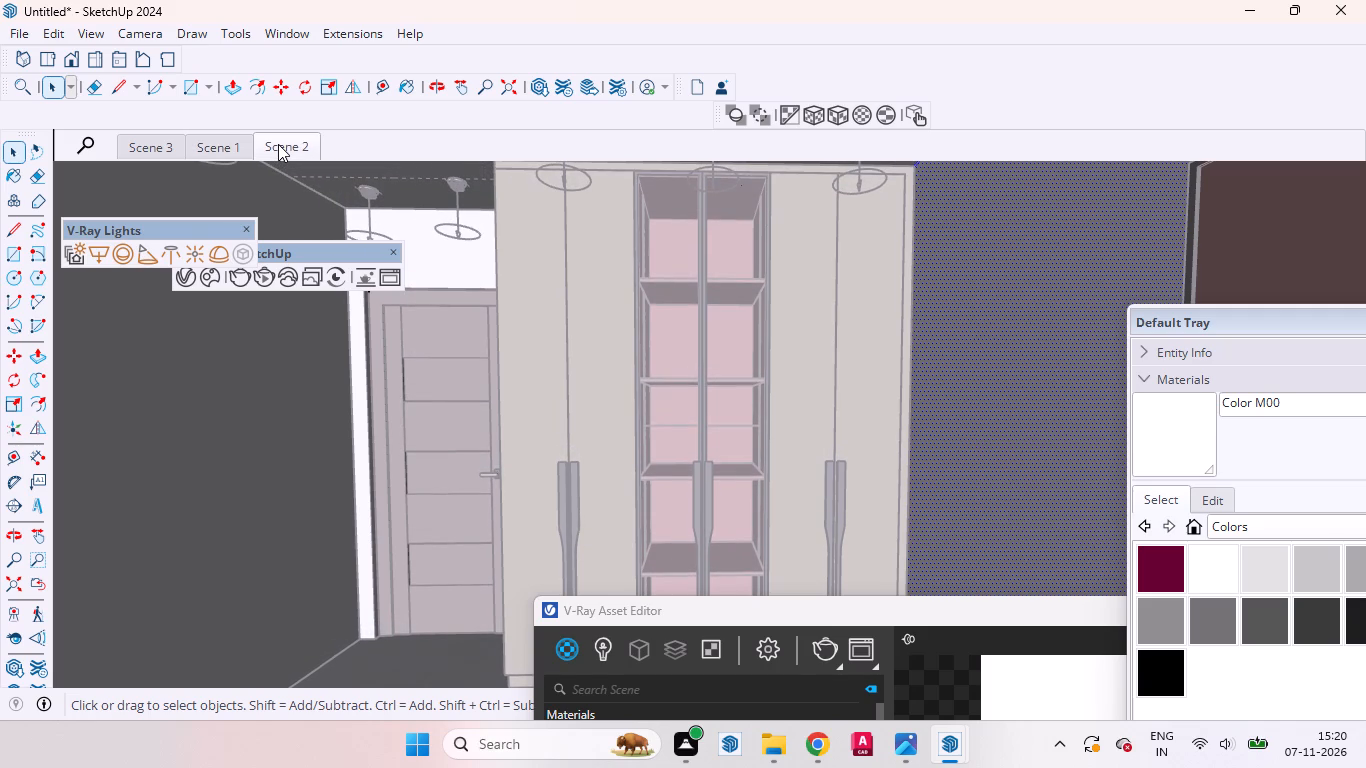
left_click(214, 159)
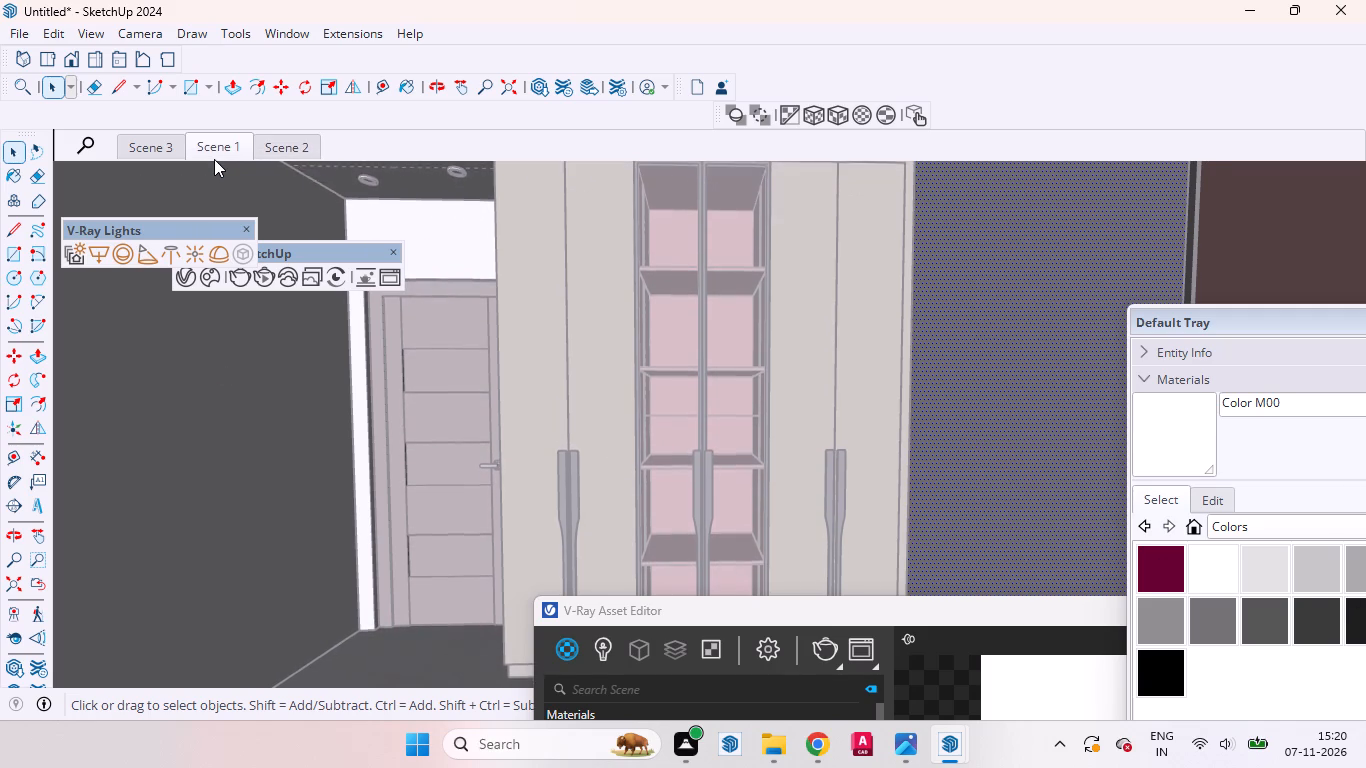
left_click(309, 150)
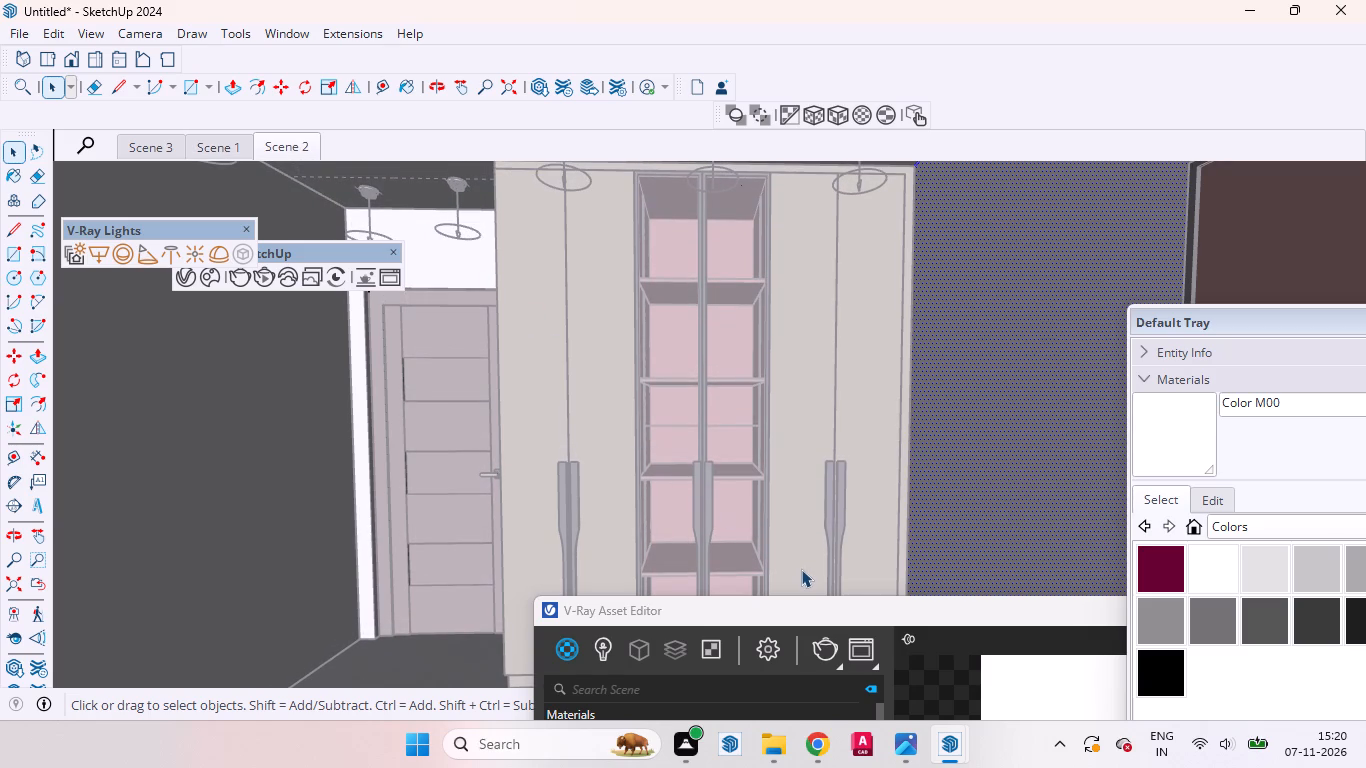
left_click(221, 148)
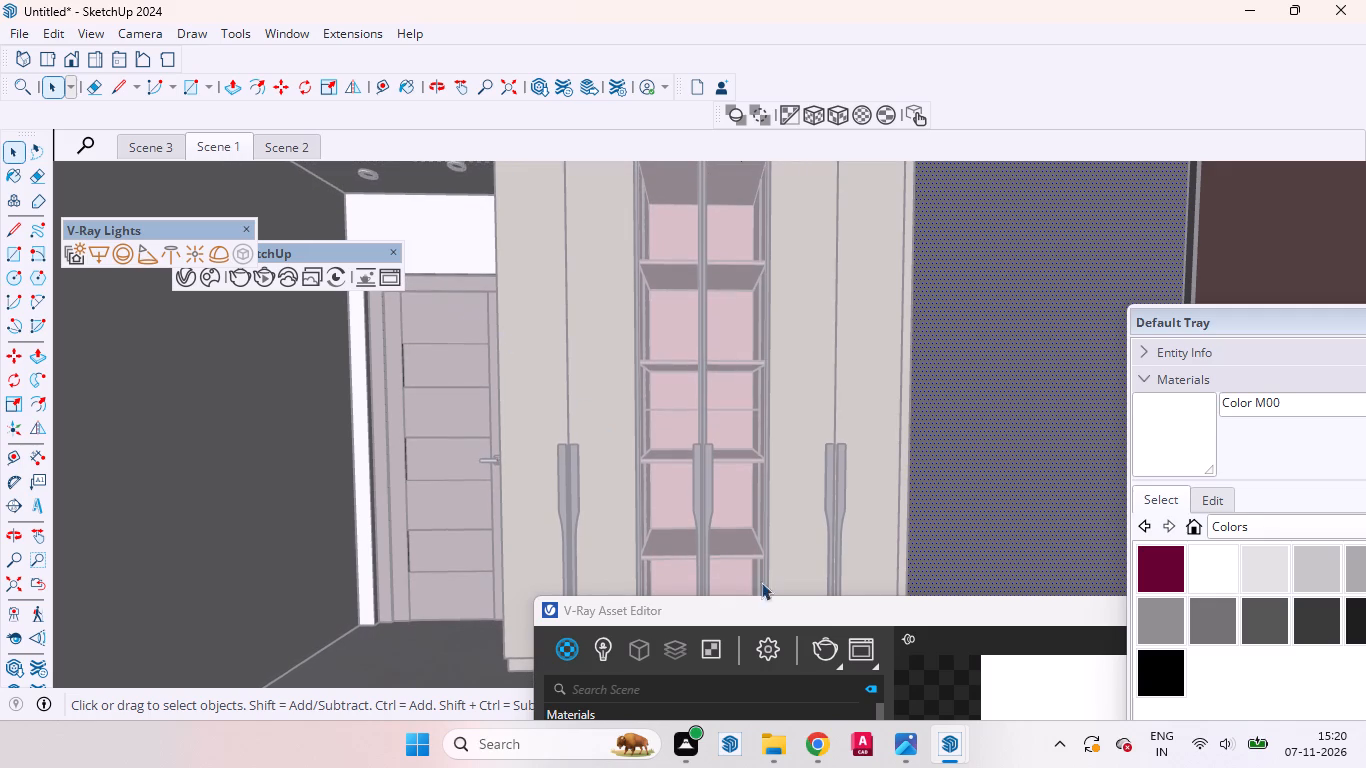
Bring the V-Ray Asset Editor fully into view and start a 1280 x 720 render of the Scene 1 view.
left_click_drag(906, 613, 460, 162)
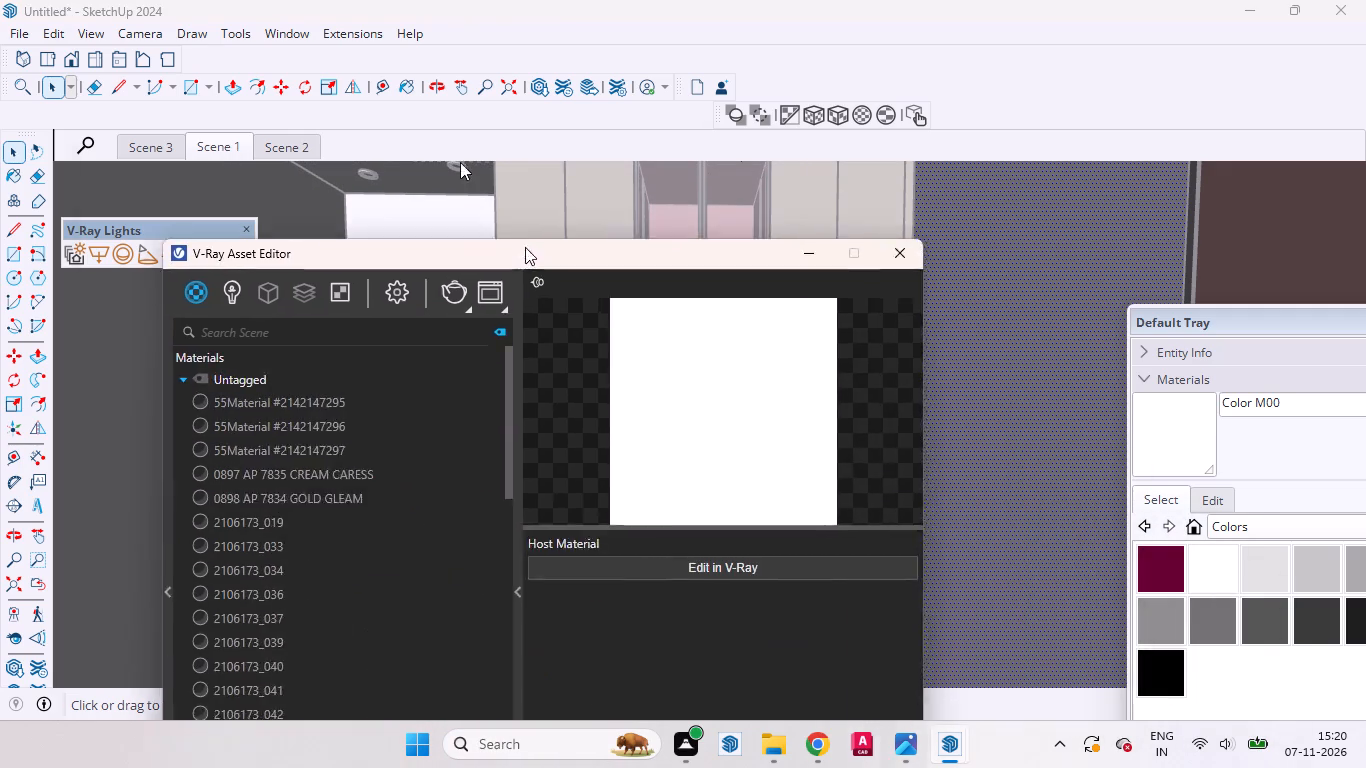
left_click_drag(460, 162, 597, 75)
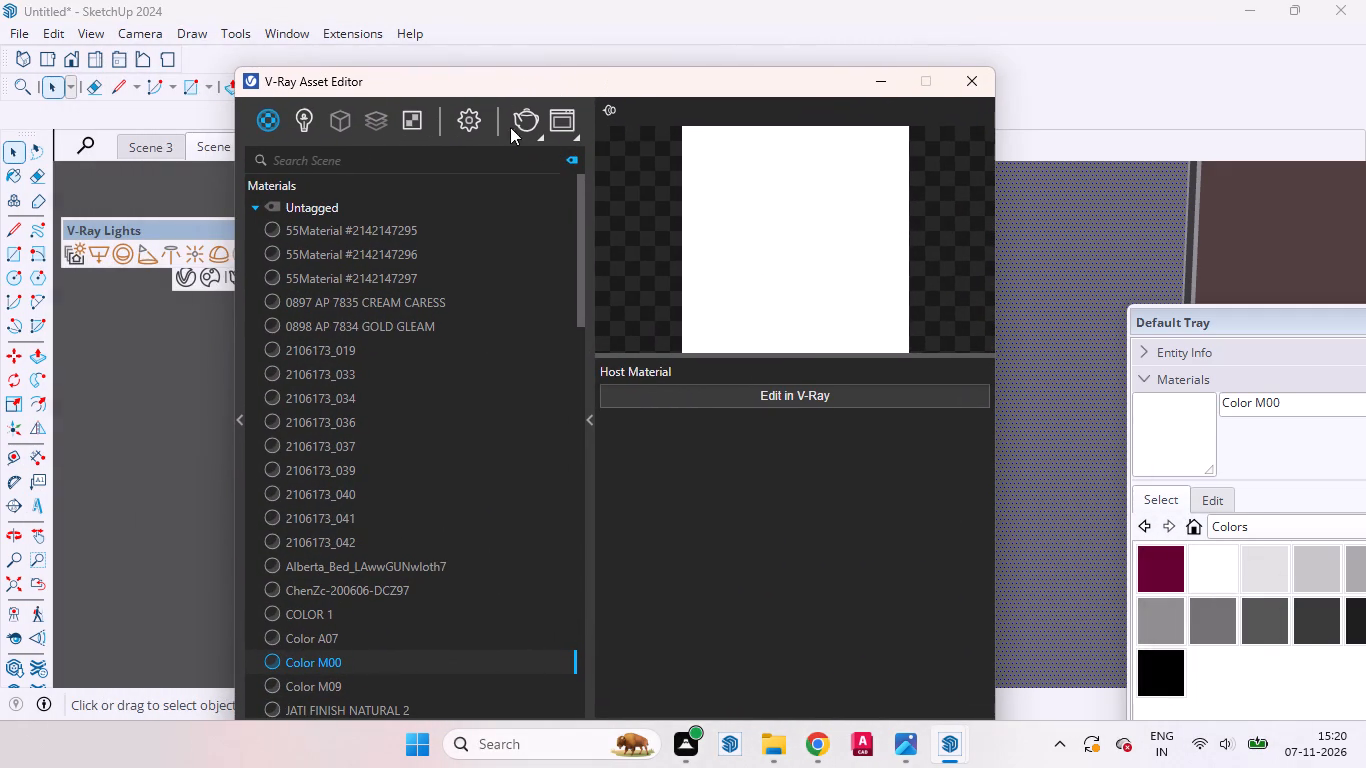
left_click(520, 122)
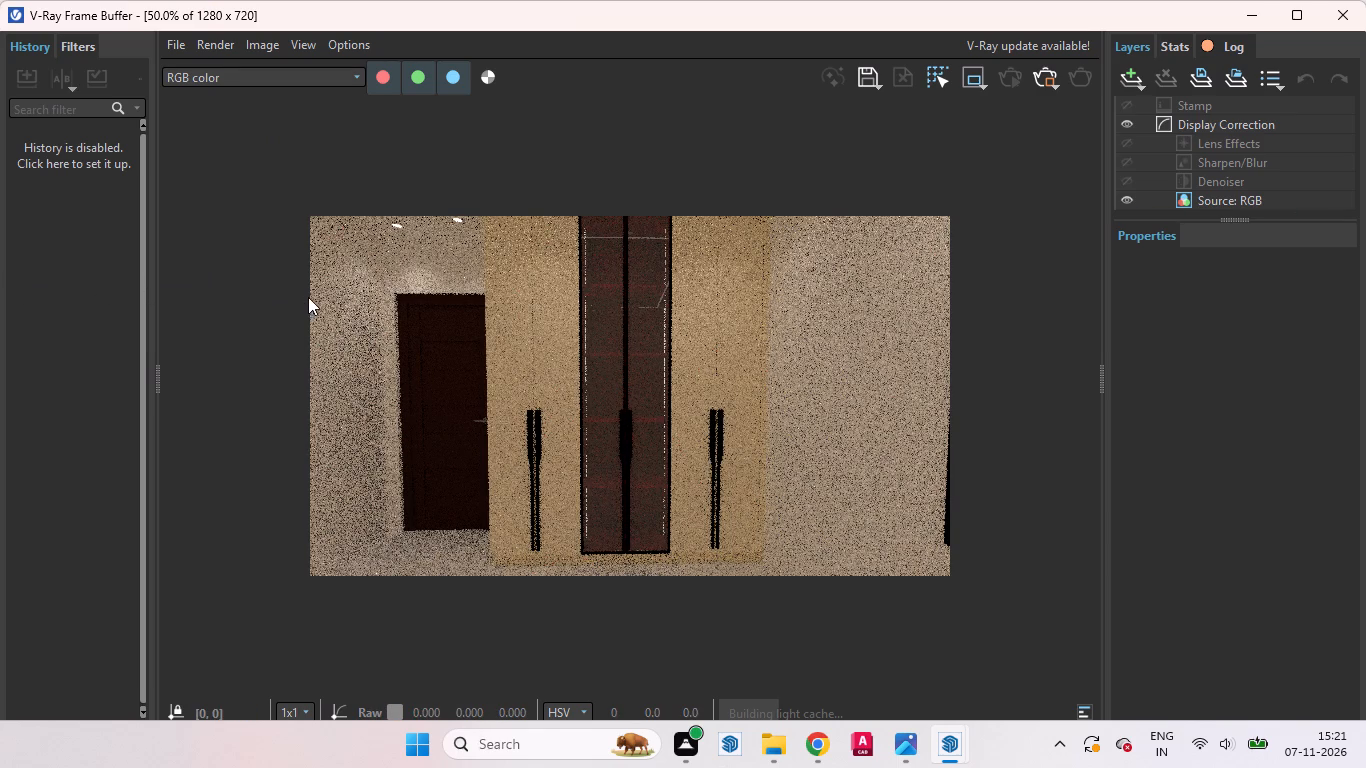
Examine the door, wardrobe and repainted walls in the in-progress Scene 1 render, both close up and as a whole.
scroll(520, 409, "up", 1)
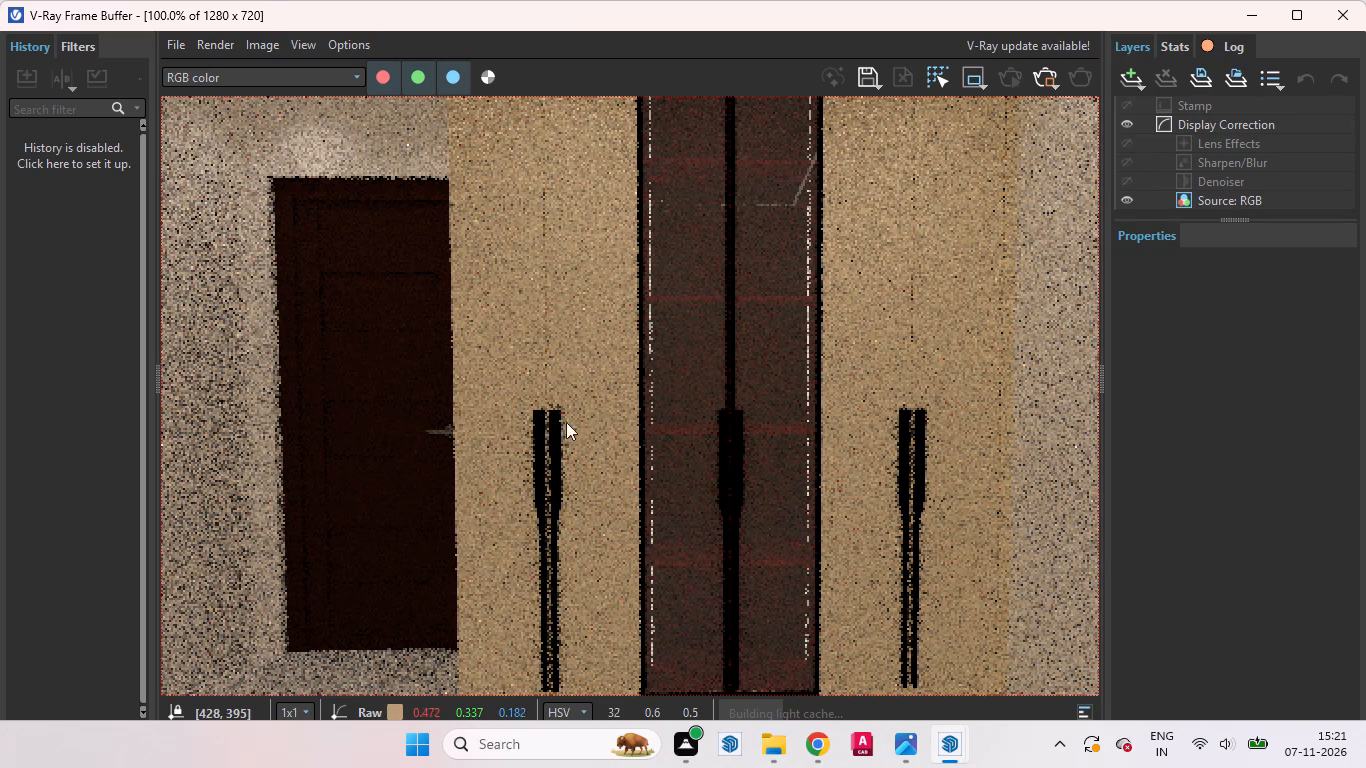
scroll(638, 422, "down", 1)
scroll(410, 361, "up", 1)
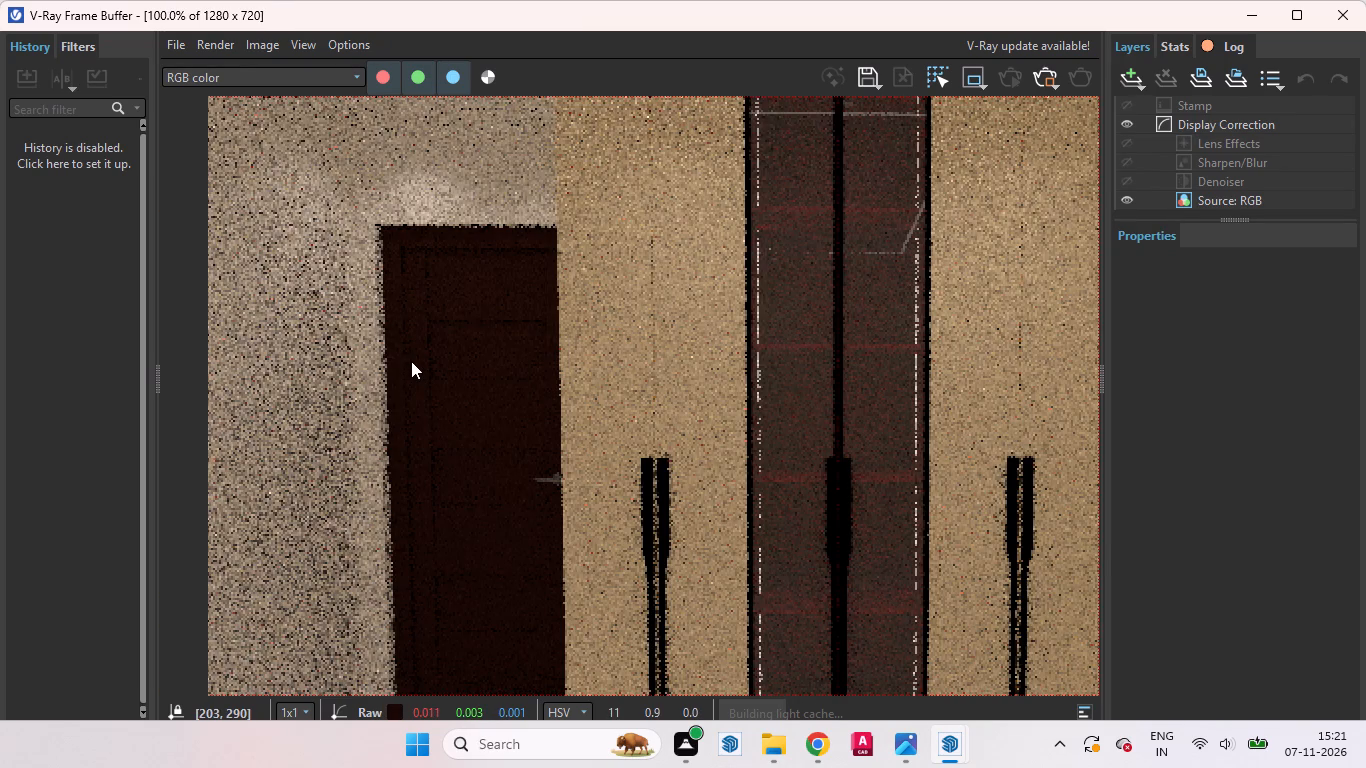
scroll(446, 251, "up", 4)
scroll(490, 291, "down", 1)
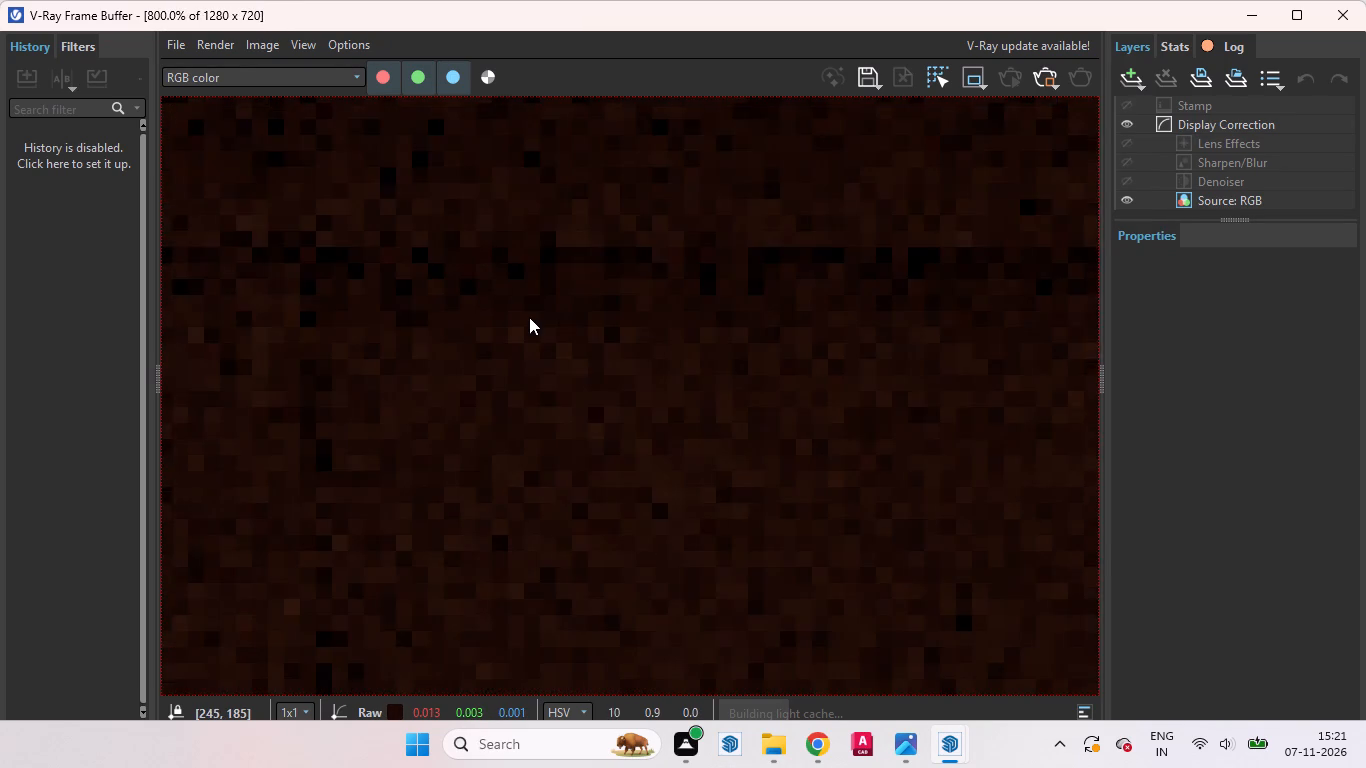
scroll(529, 317, "down", 3)
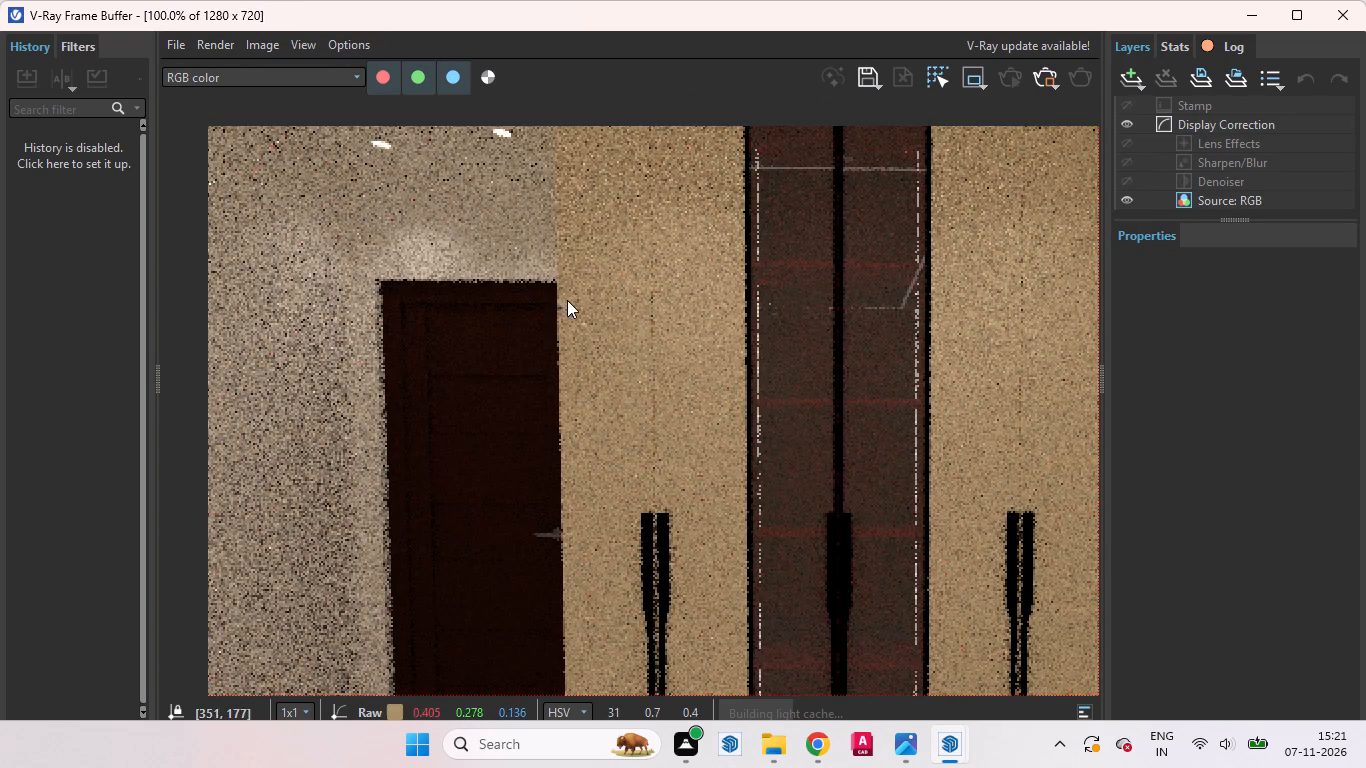
scroll(574, 296, "down", 1)
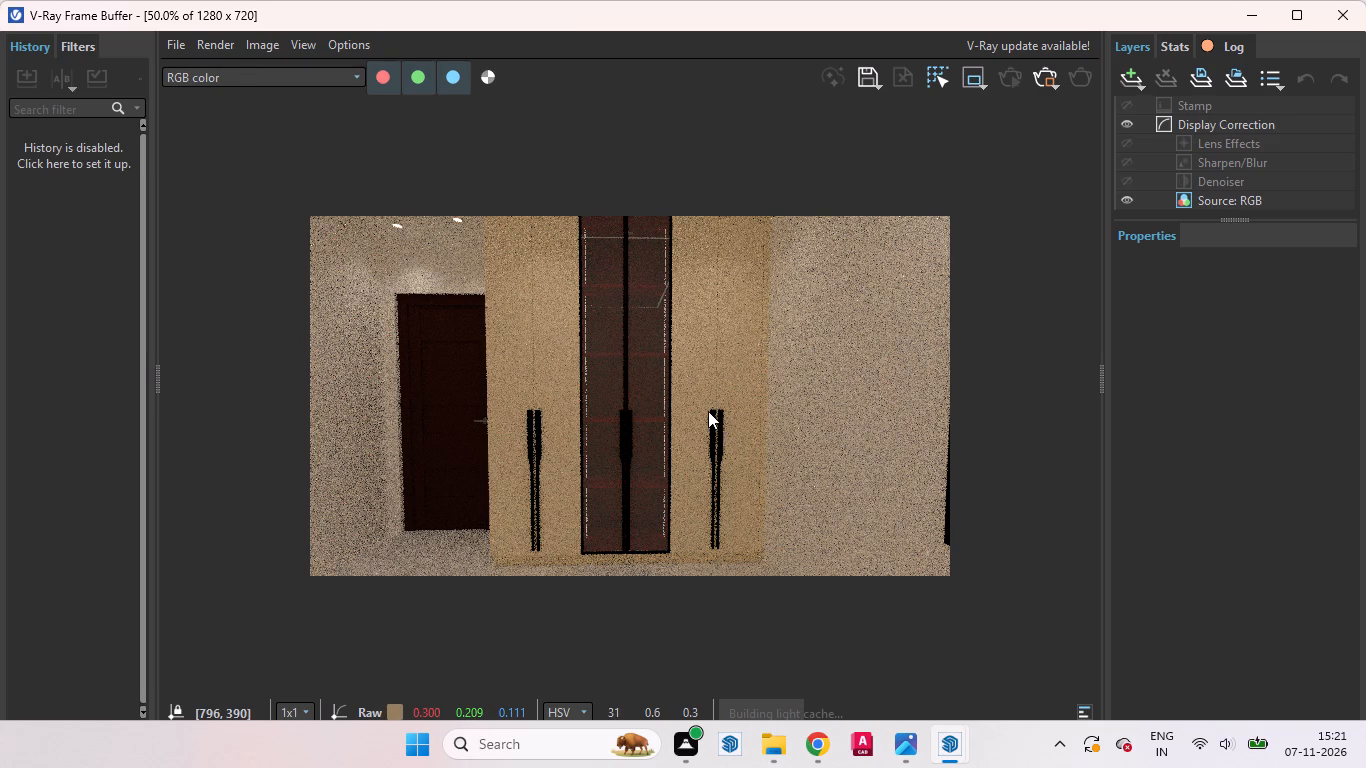
scroll(695, 410, "up", 1)
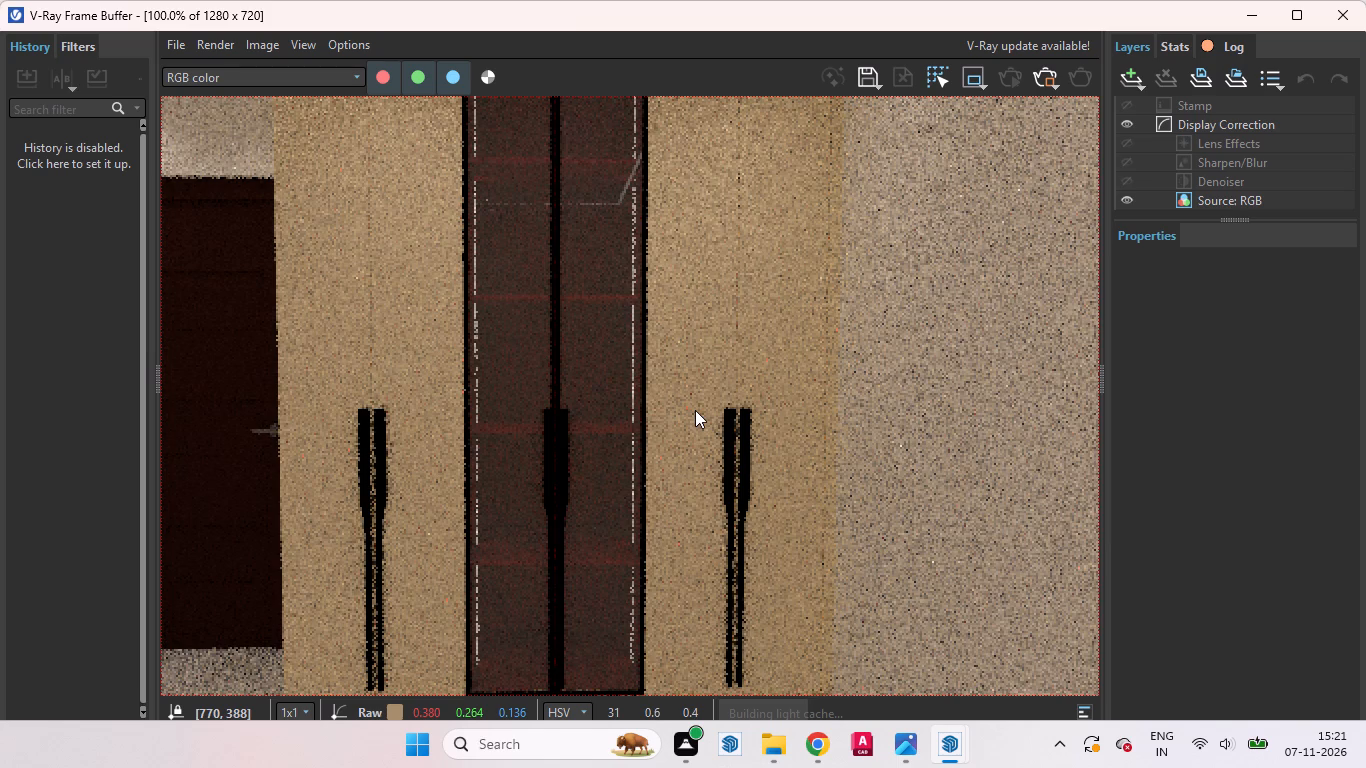
scroll(696, 410, "down", 1)
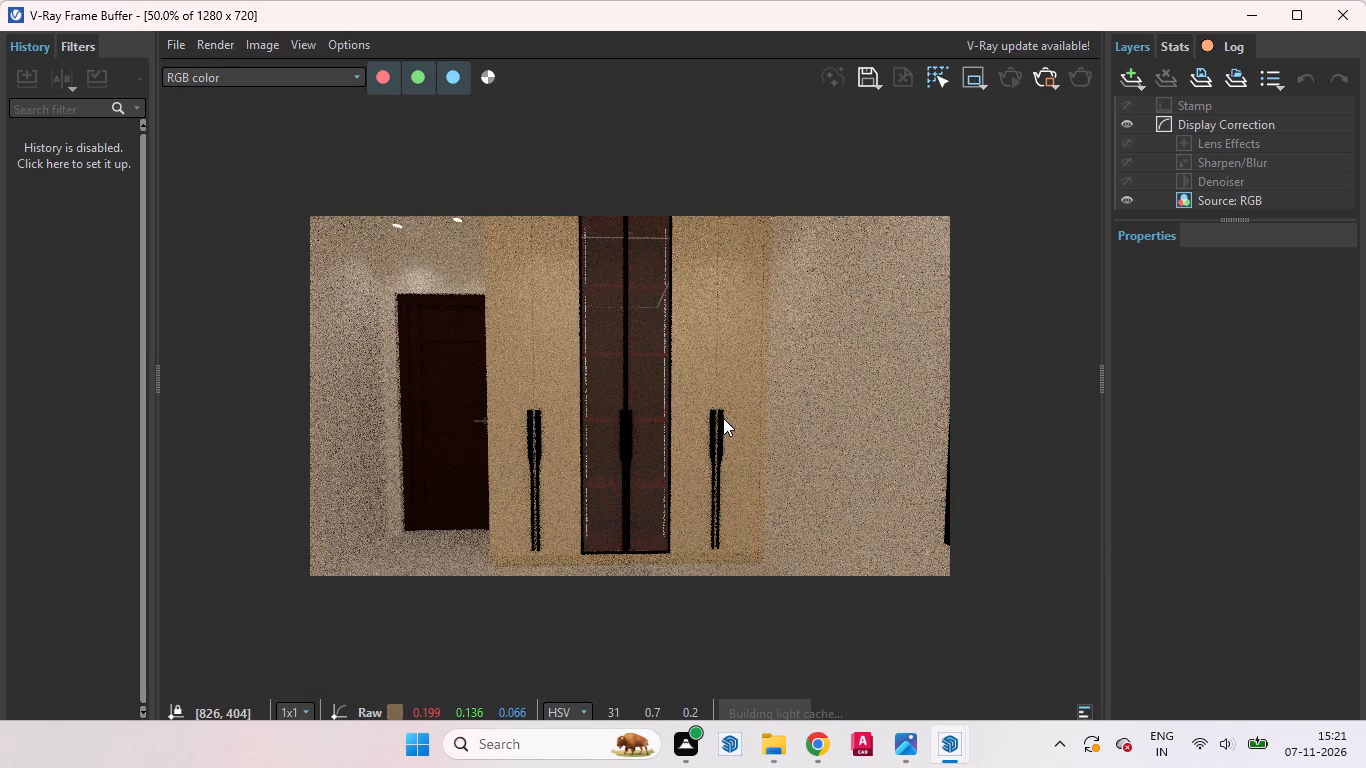
scroll(723, 418, "down", 1)
scroll(694, 425, "up", 1)
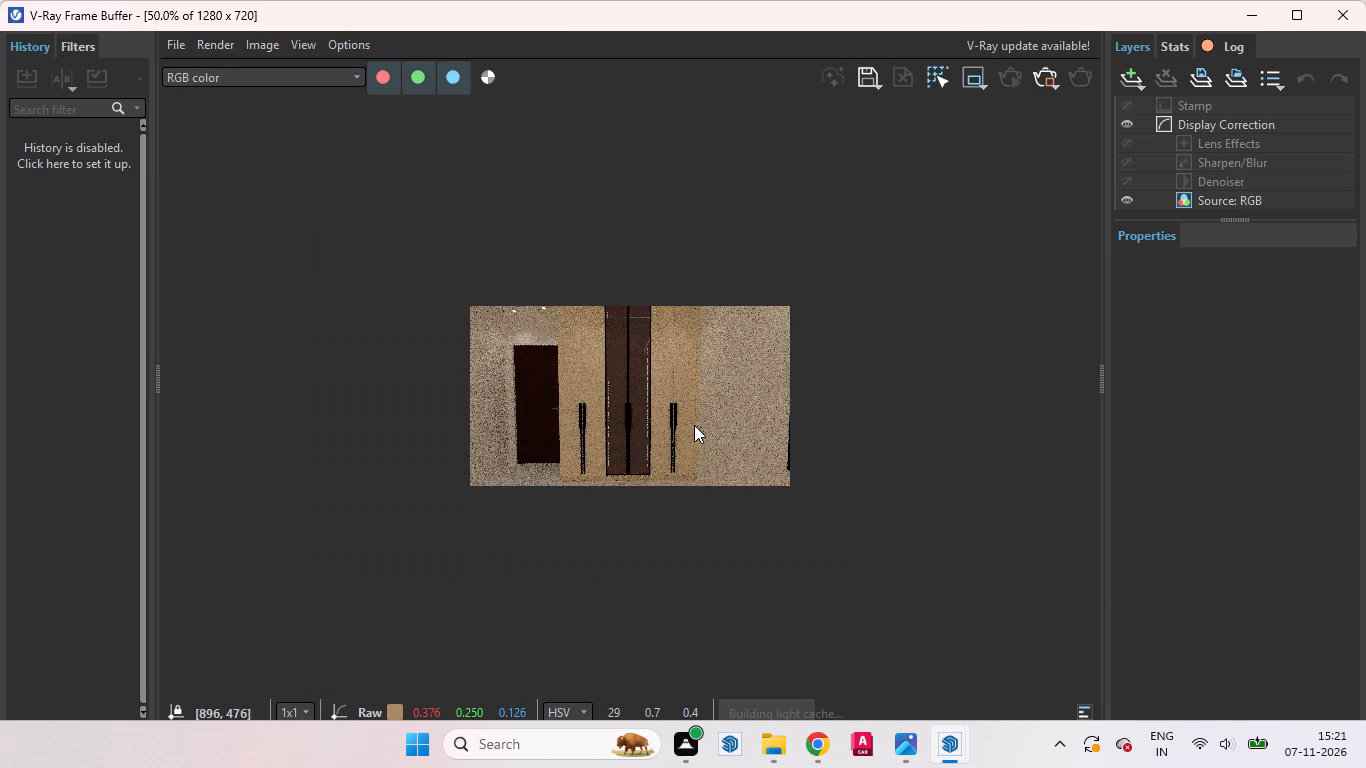
scroll(694, 425, "up", 1)
scroll(694, 425, "down", 1)
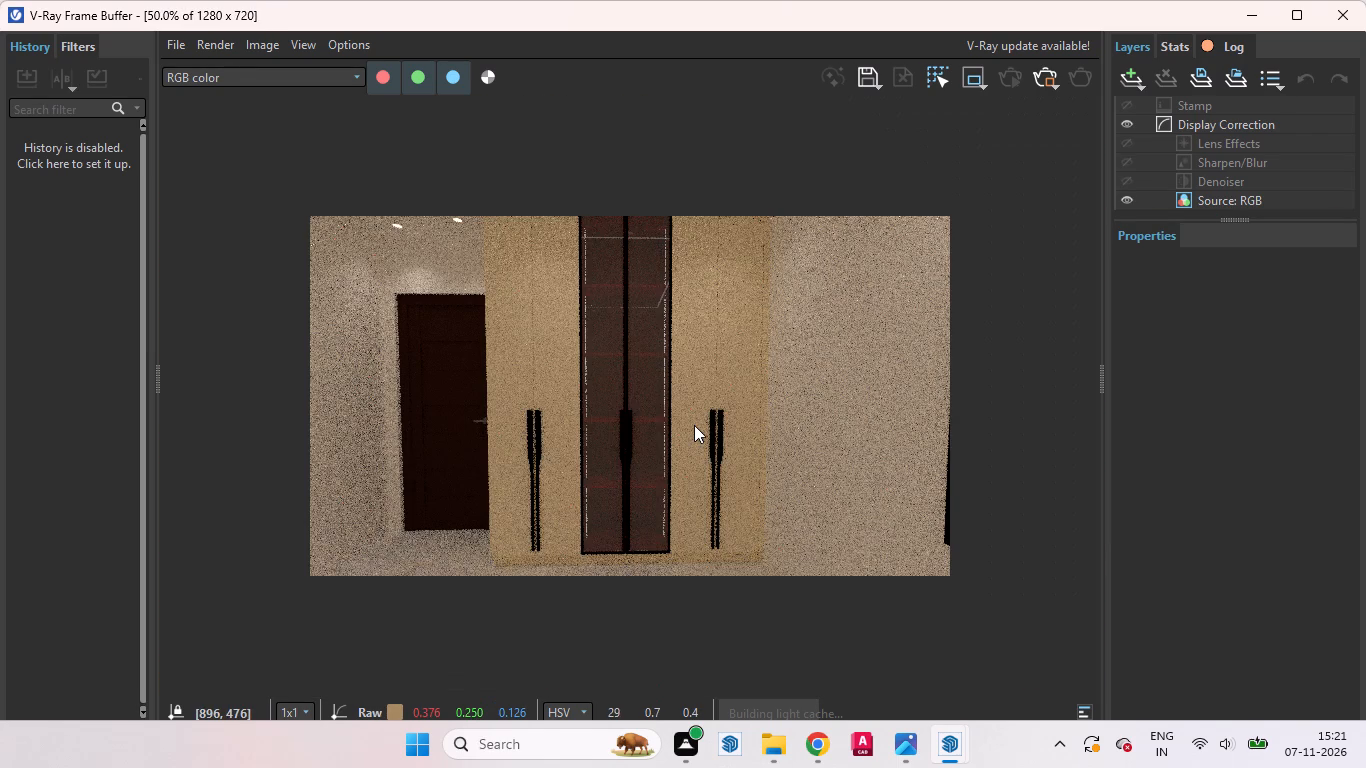
scroll(694, 425, "down", 1)
scroll(694, 425, "up", 1)
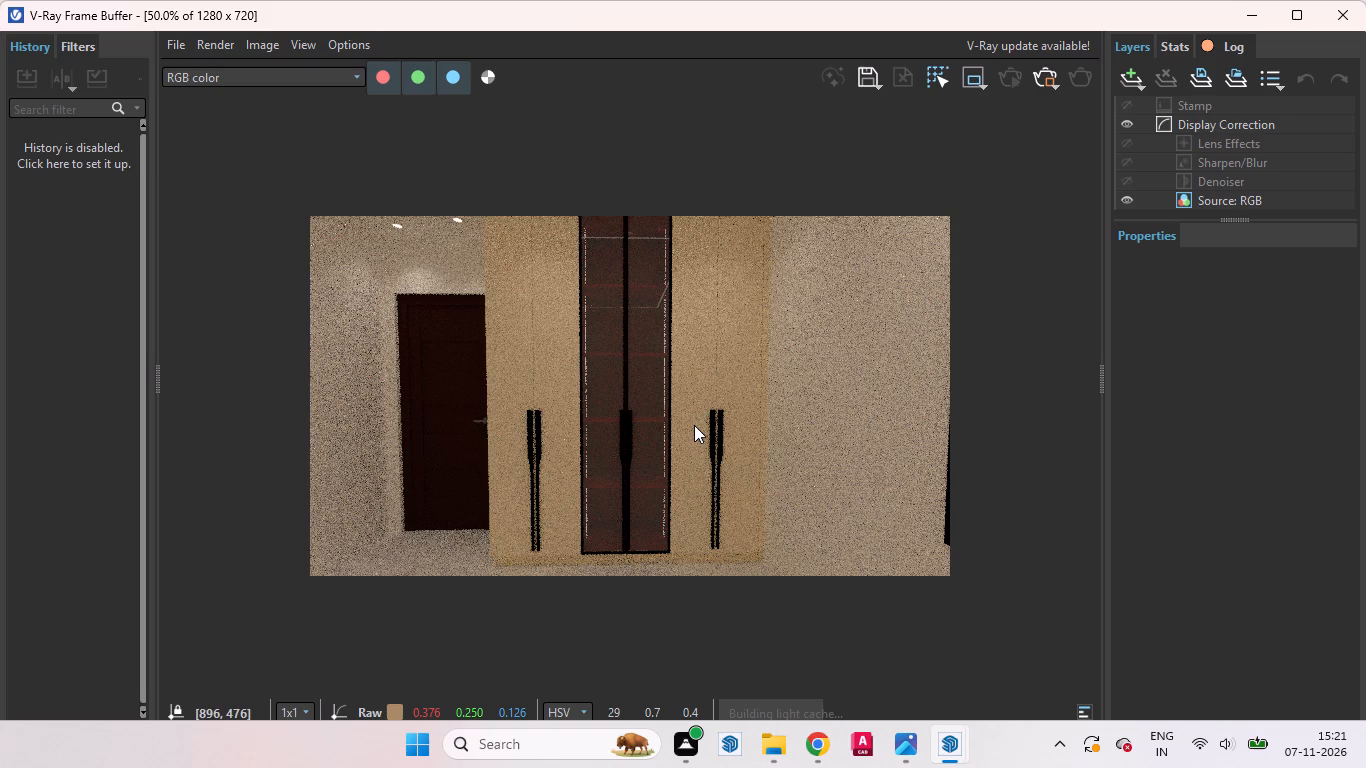
scroll(694, 425, "up", 1)
scroll(707, 432, "down", 1)
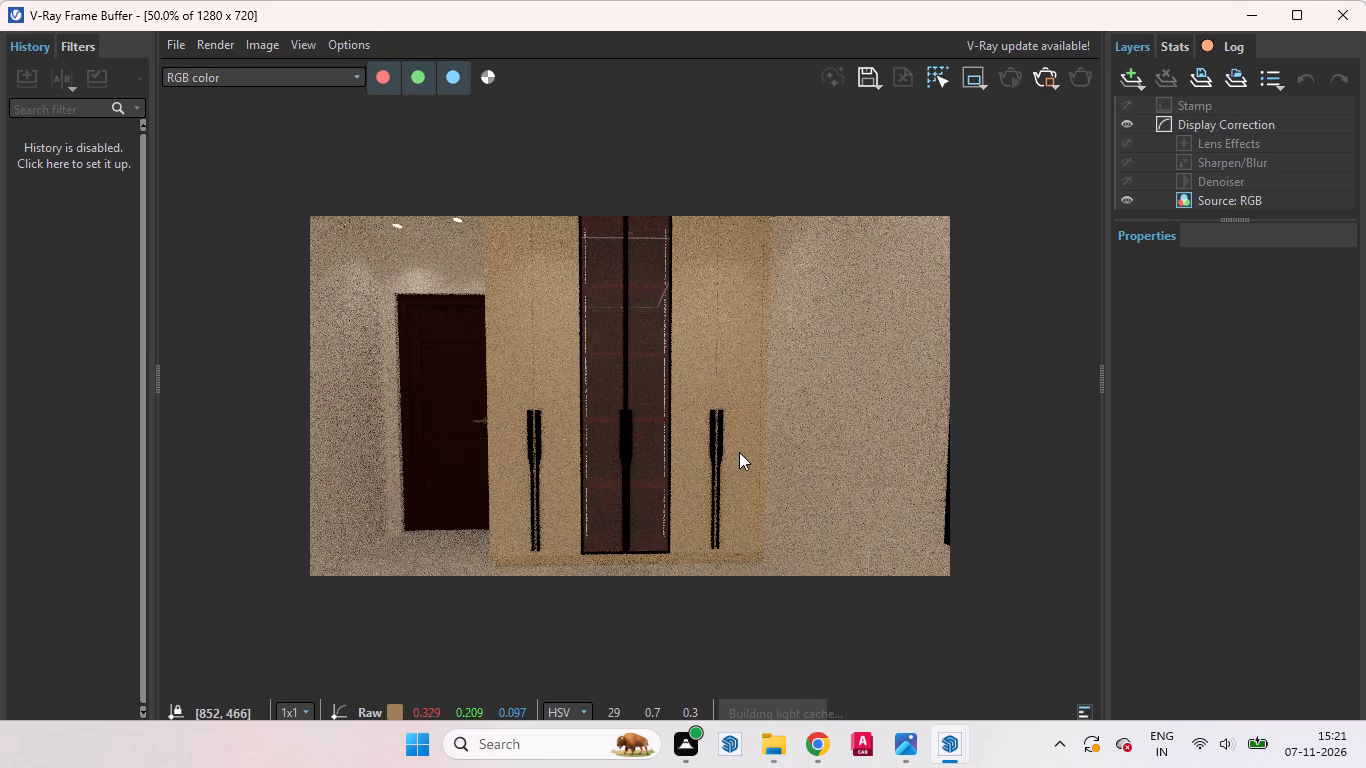
Inspect the wardrobe and door in the Scene 1 render up close, stop the render and minimise the frame buffer.
scroll(648, 199, "up", 1)
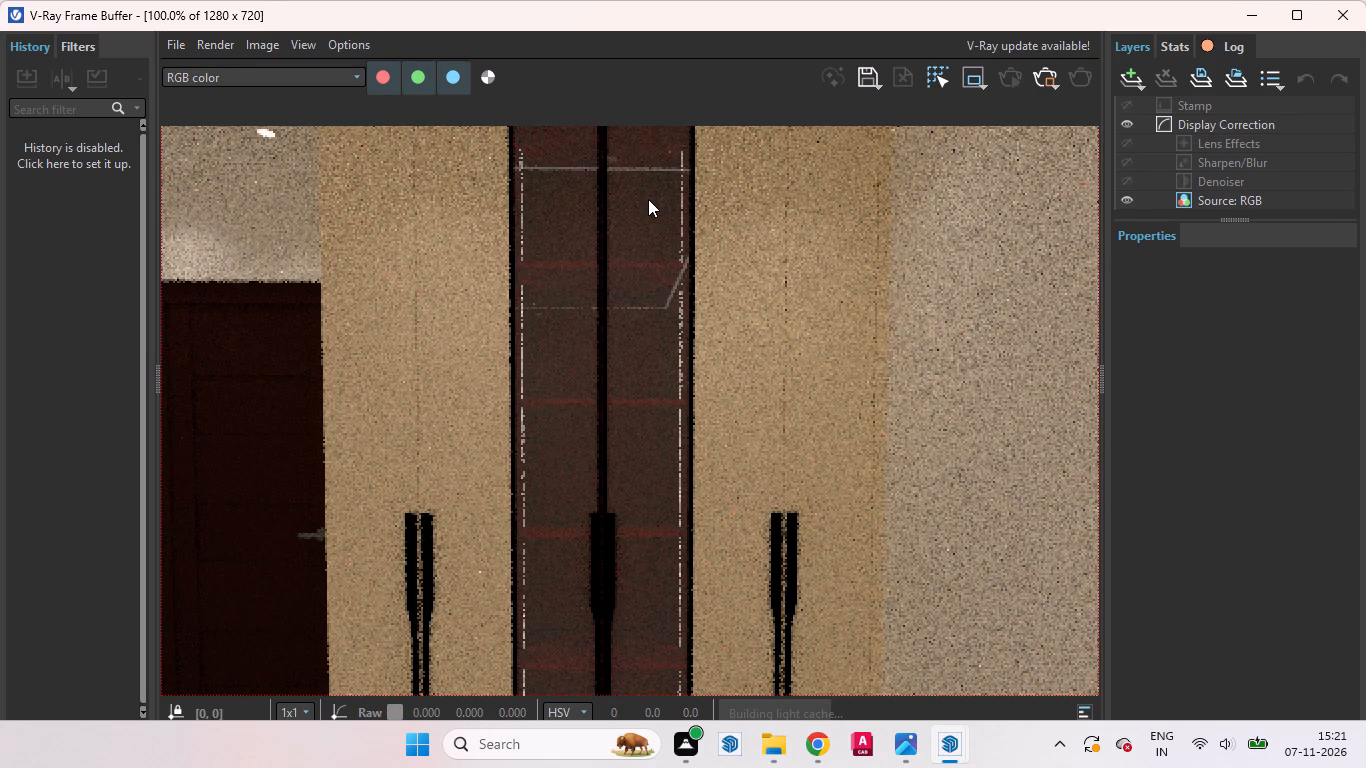
scroll(658, 217, "down", 1)
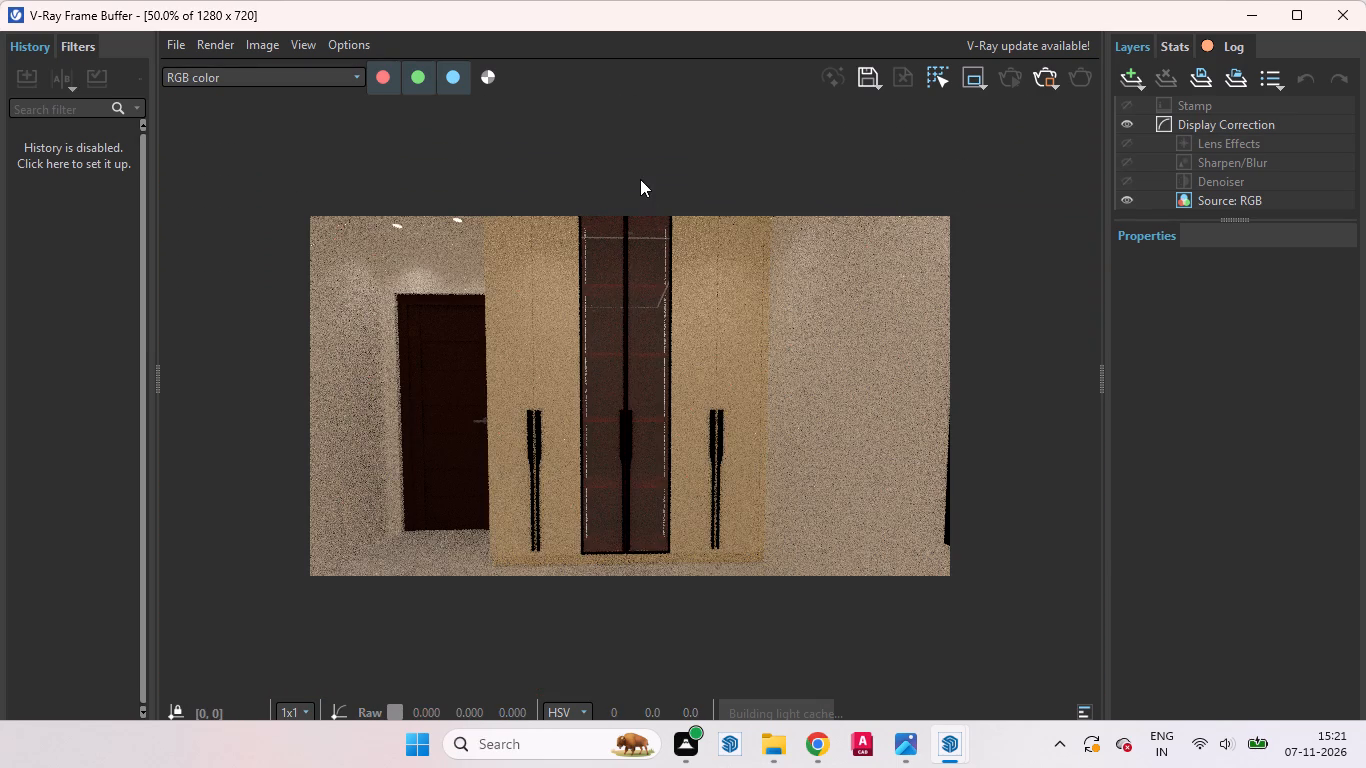
scroll(475, 203, "up", 1)
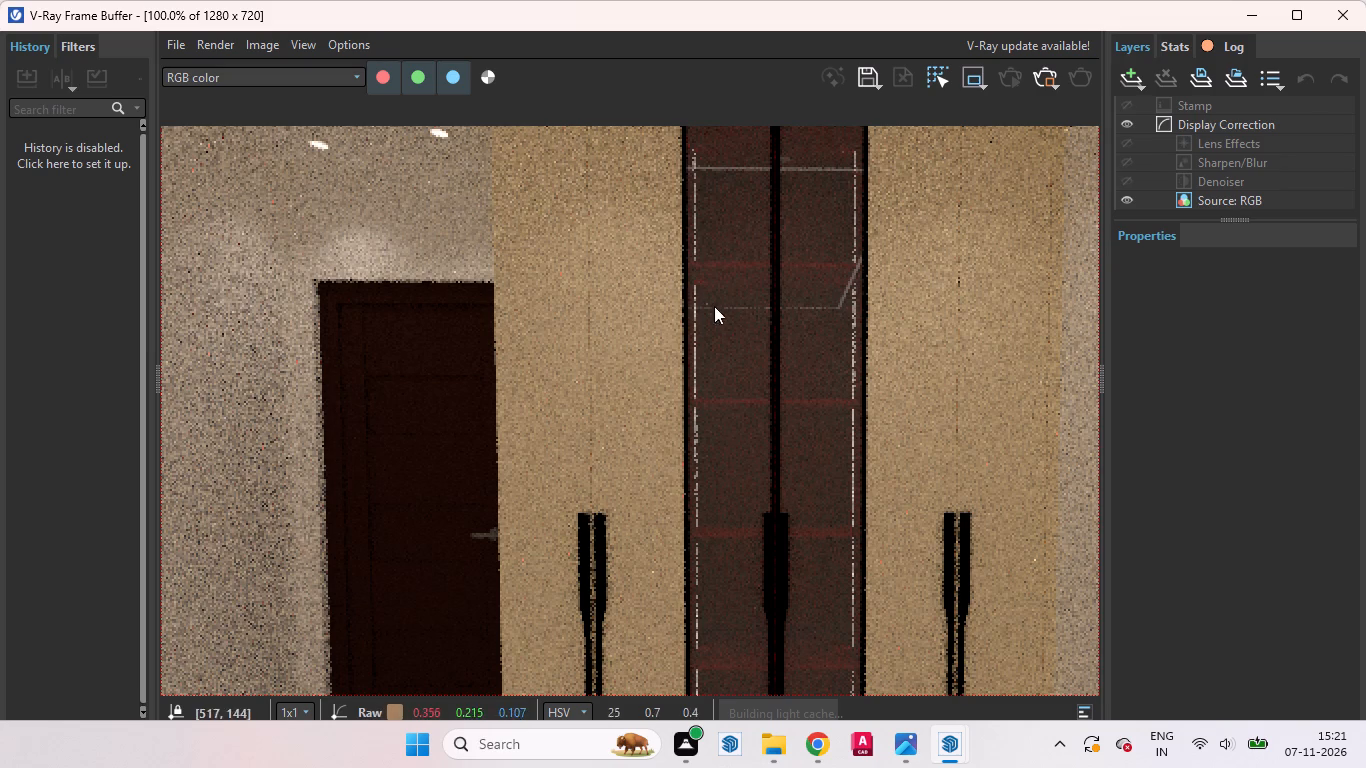
scroll(742, 327, "down", 1)
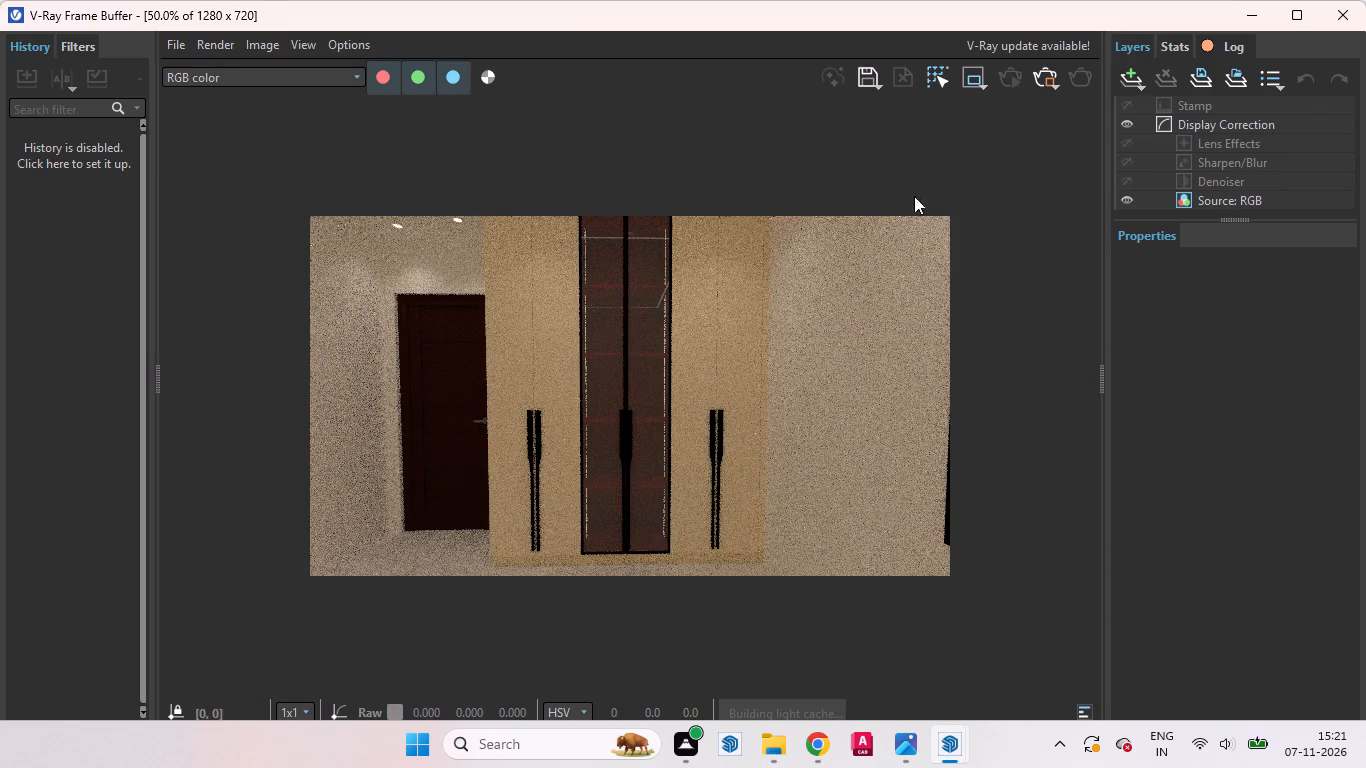
left_click(1048, 81)
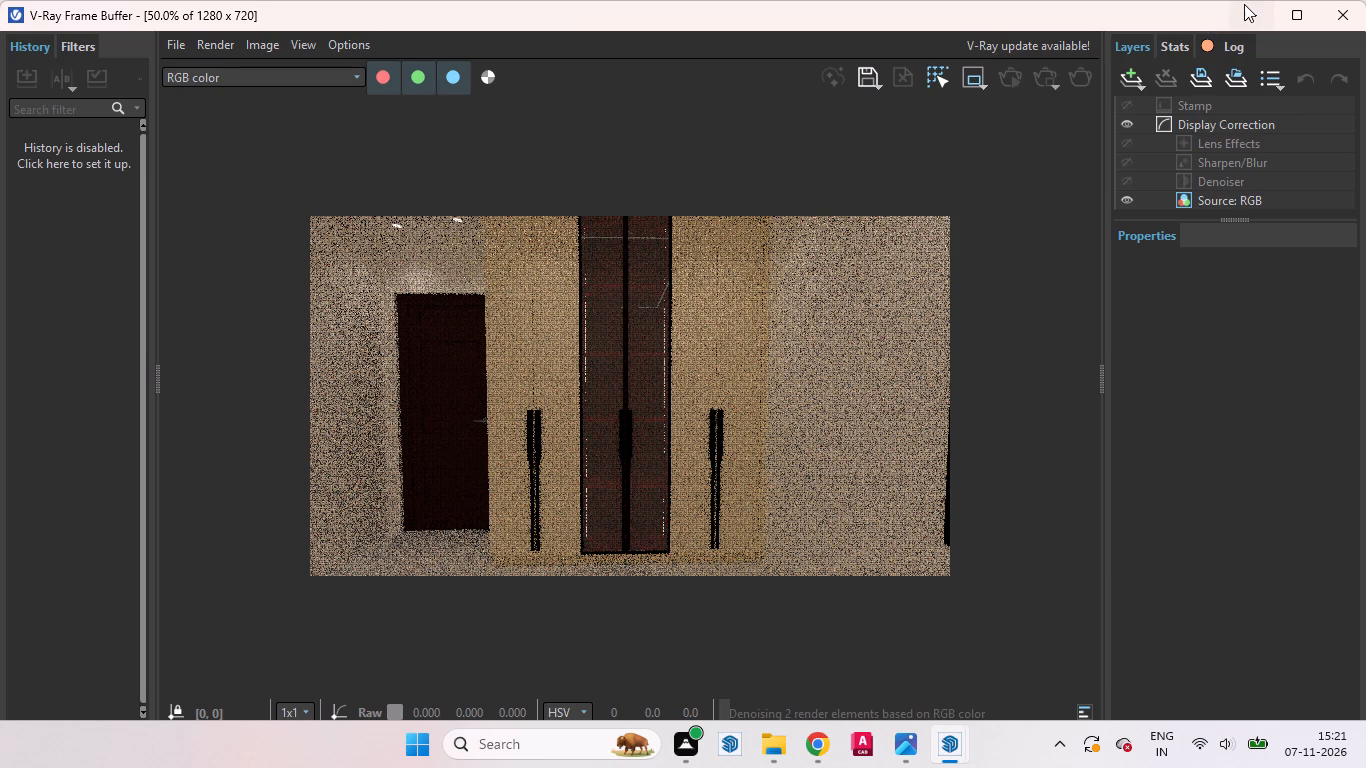
left_click(1244, 4)
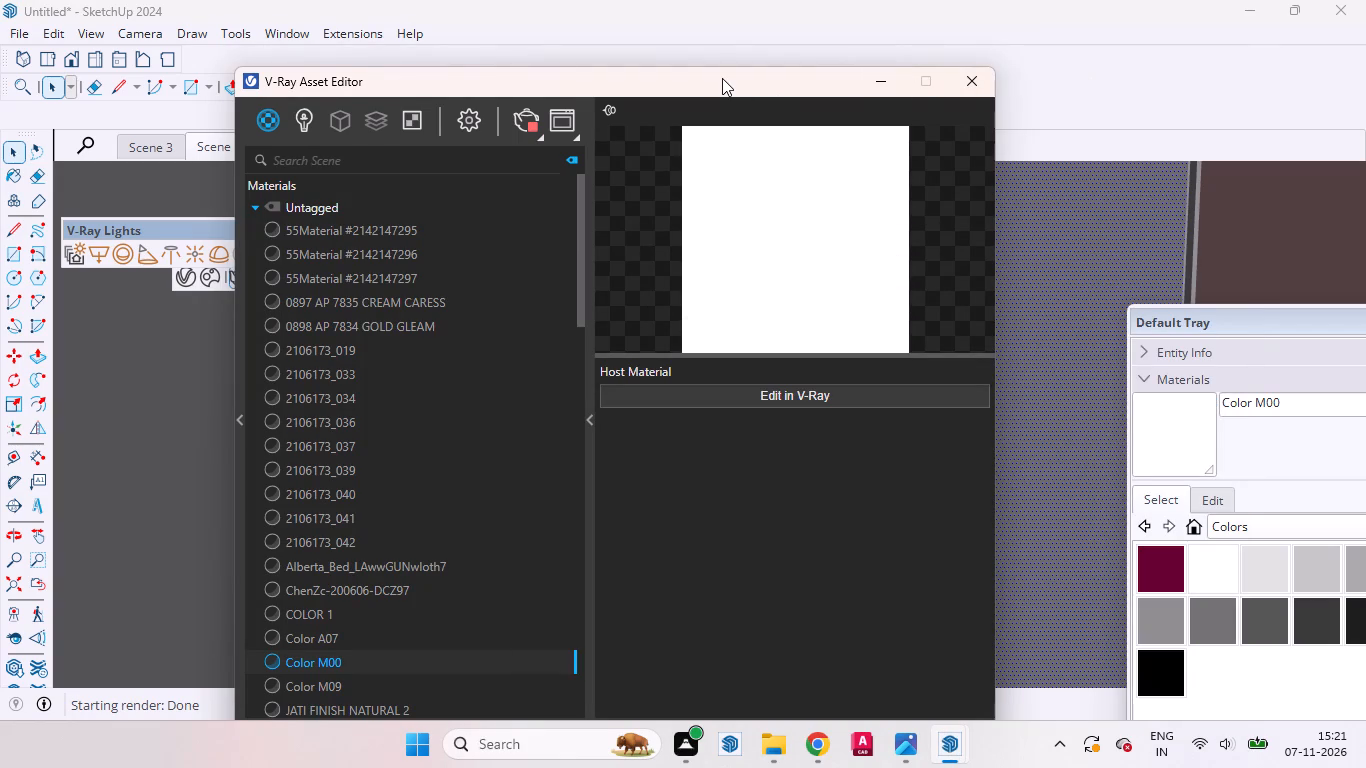
Sample the floor's marble material in the Scene 1 view and make the picked Material1 editable in V-Ray.
left_click_drag(722, 78, 885, 214)
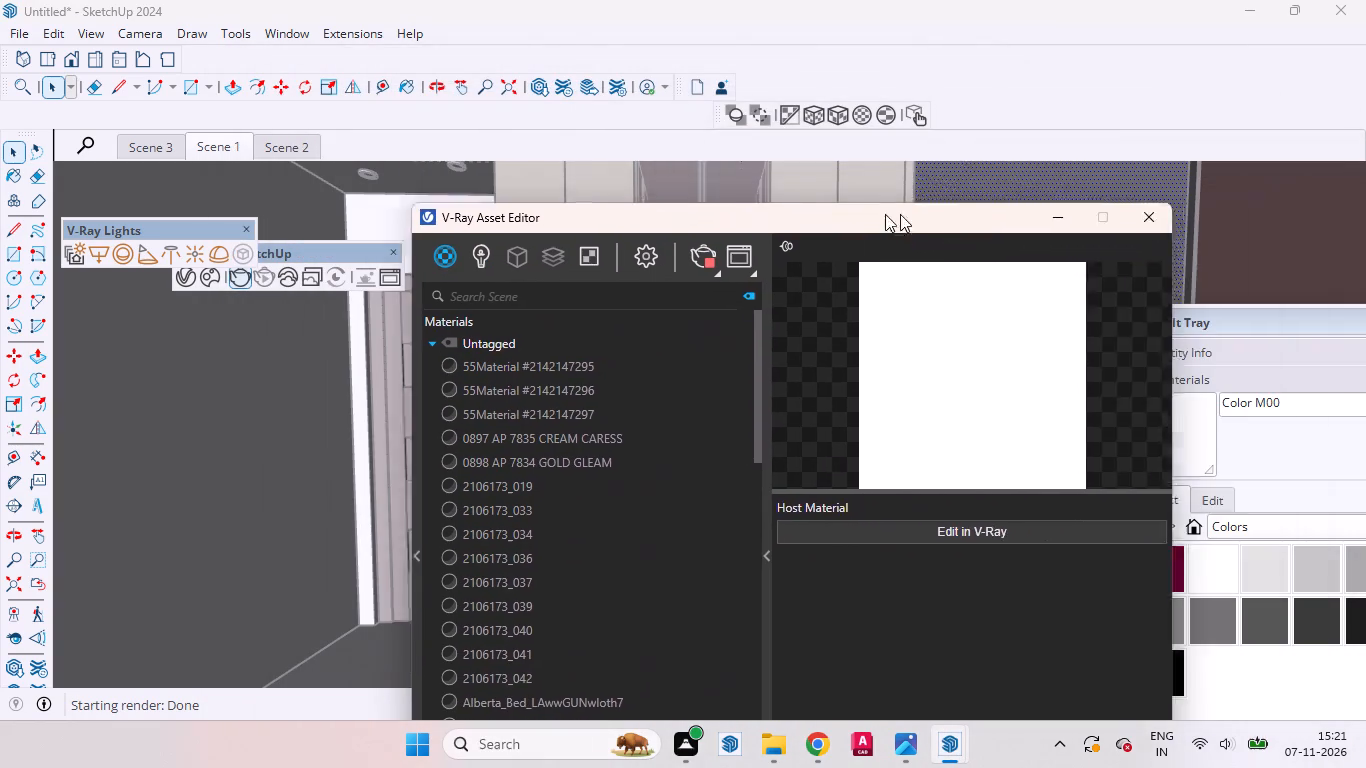
left_click_drag(885, 214, 535, 117)
left_click_drag(1307, 315, 954, 254)
left_click(1056, 439)
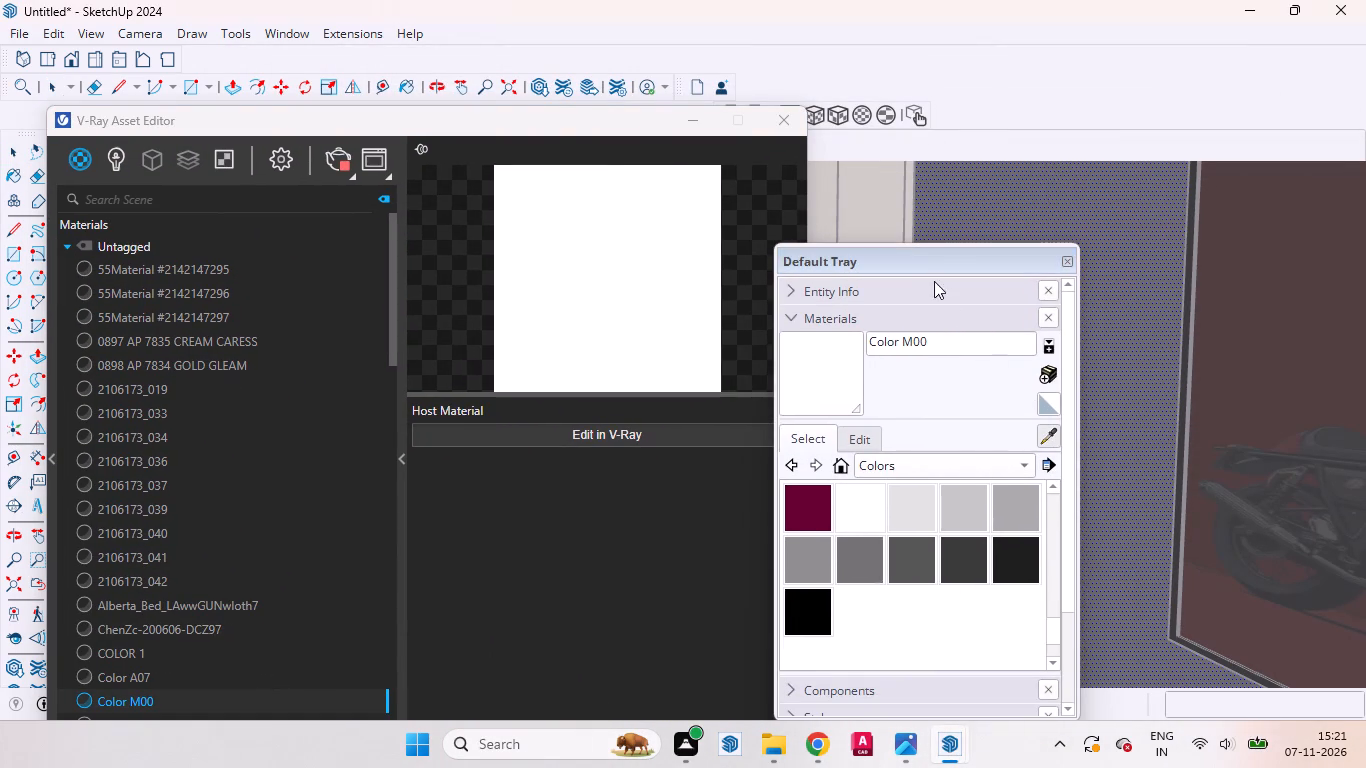
left_click_drag(916, 258, 1252, 300)
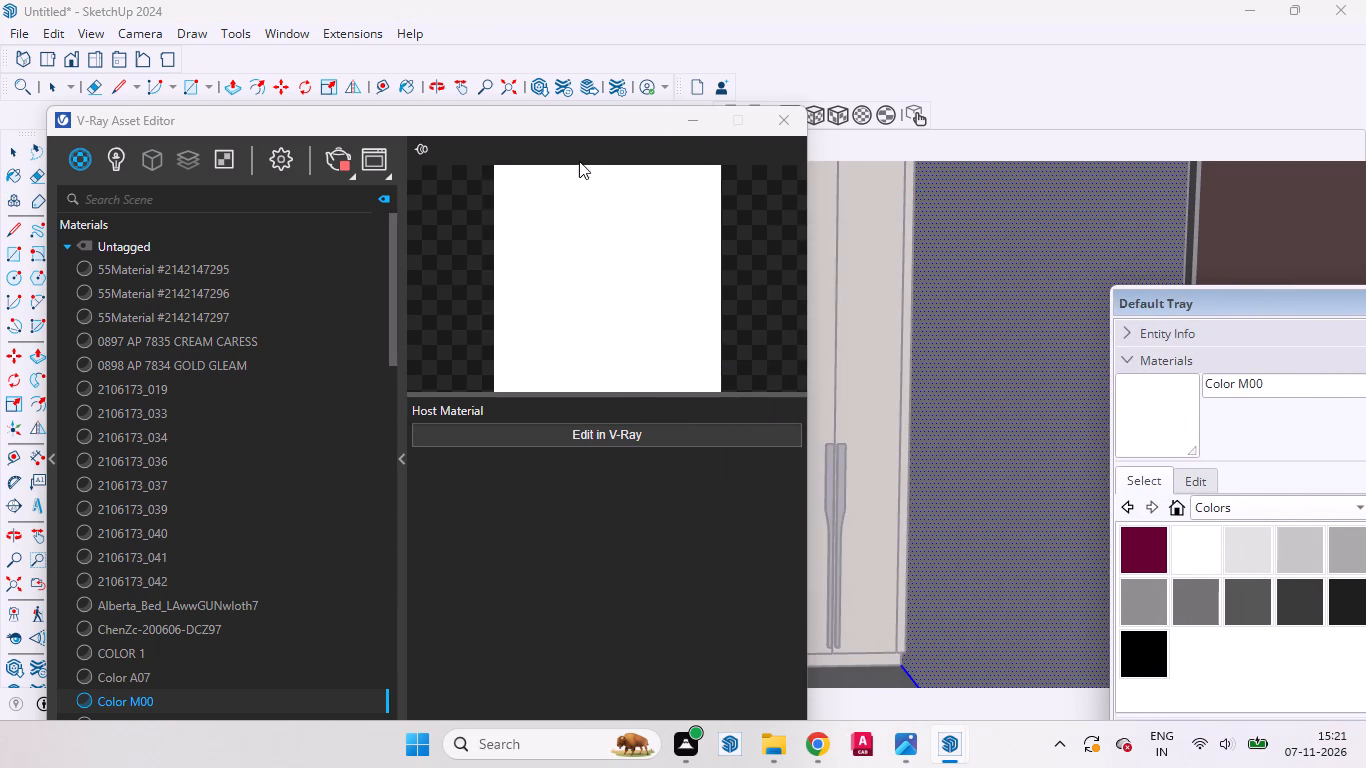
left_click(403, 461)
left_click(332, 166)
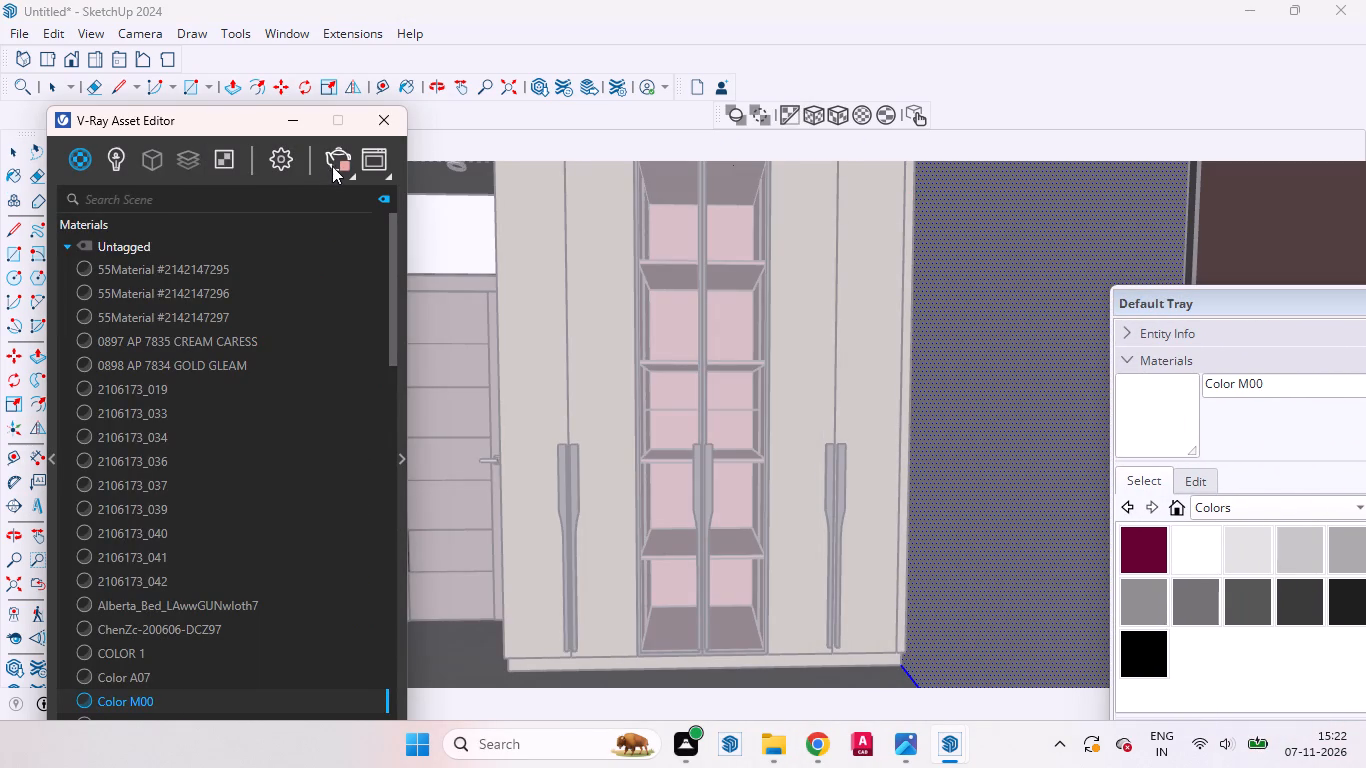
left_click_drag(237, 117, 714, 583)
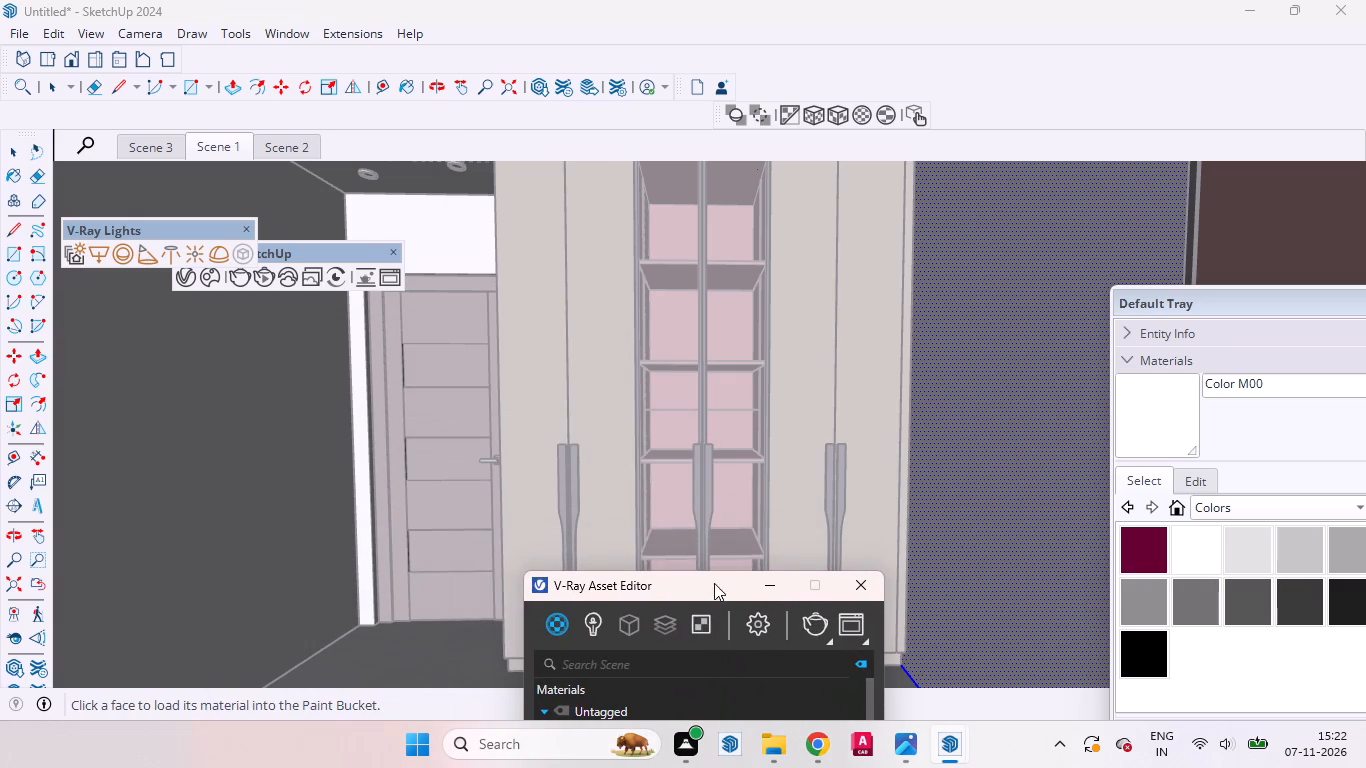
left_click(430, 647)
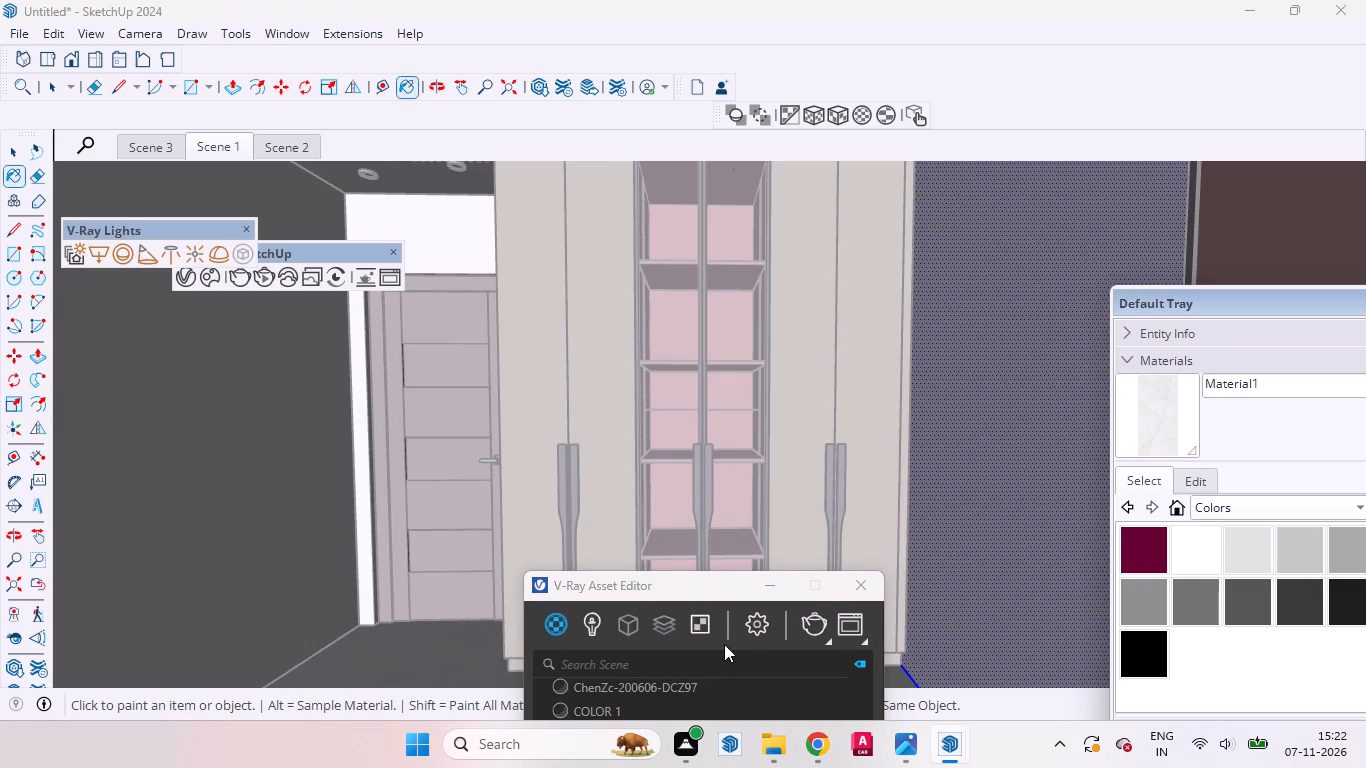
left_click_drag(699, 585, 495, 176)
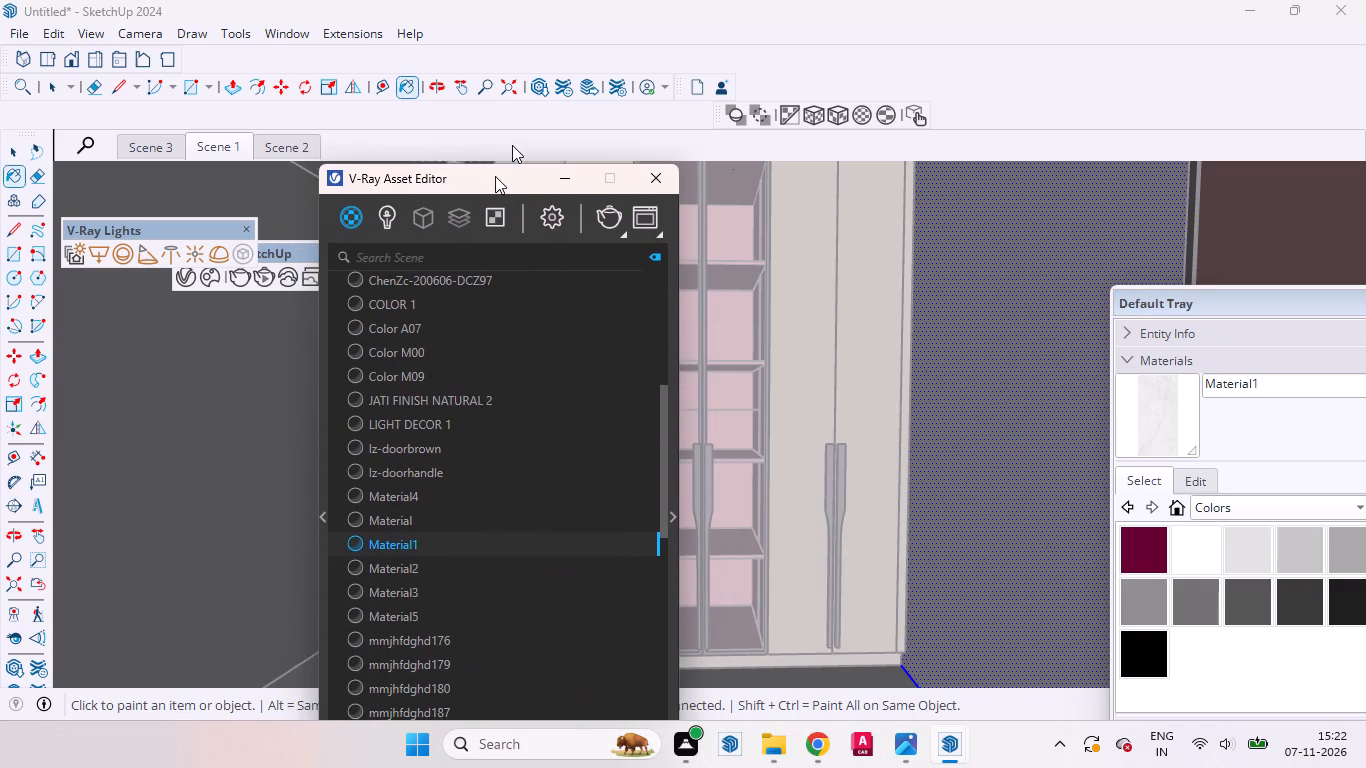
left_click(673, 511)
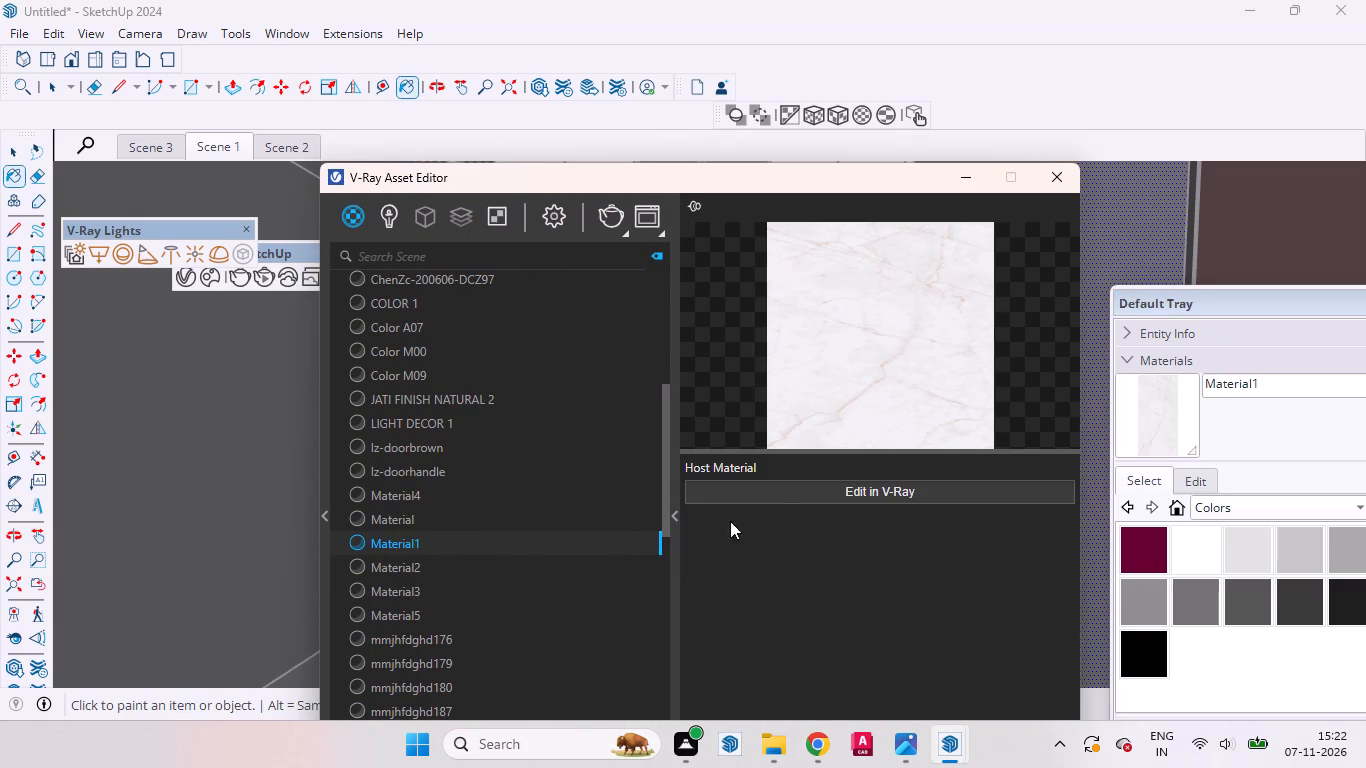
left_click(775, 490)
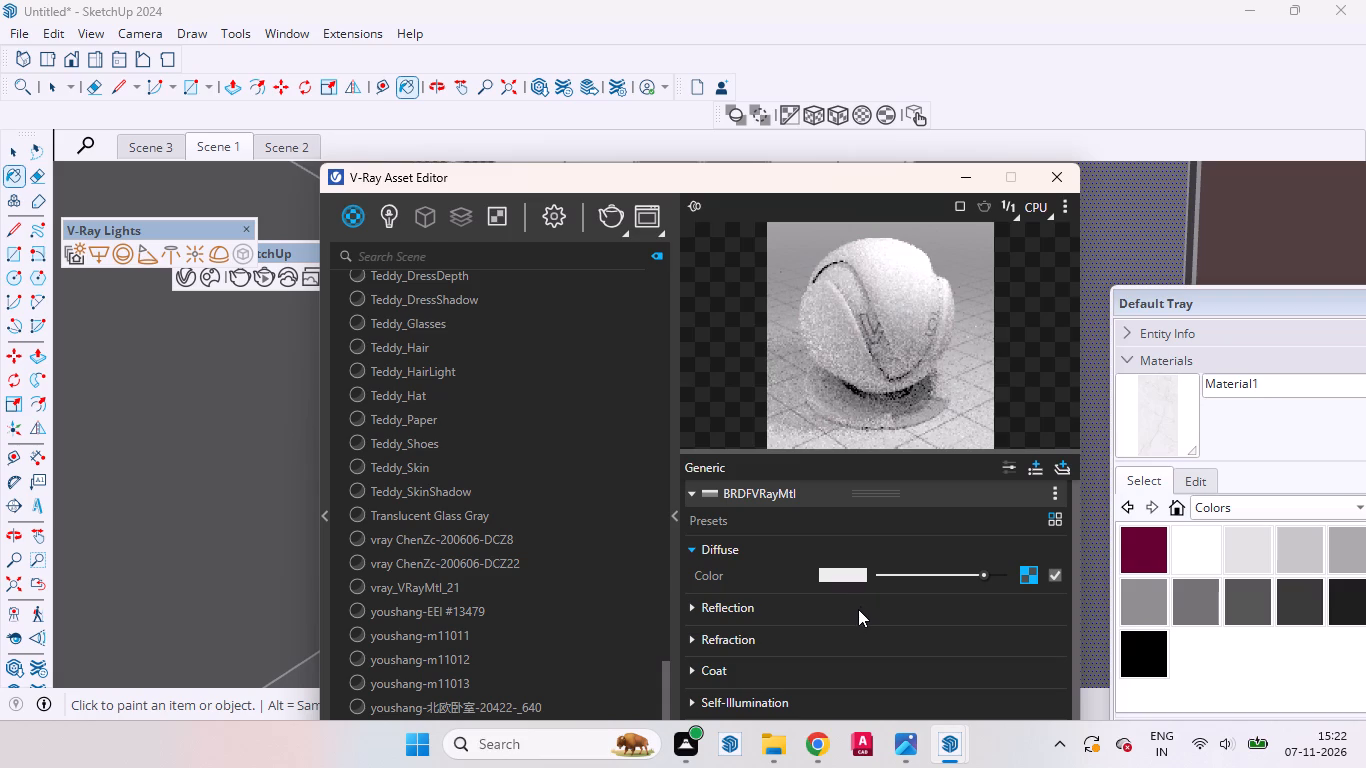
Make Material1 reflective by setting its surface control to Use Glossiness and raising its reflection color to a mid grey.
left_click(850, 610)
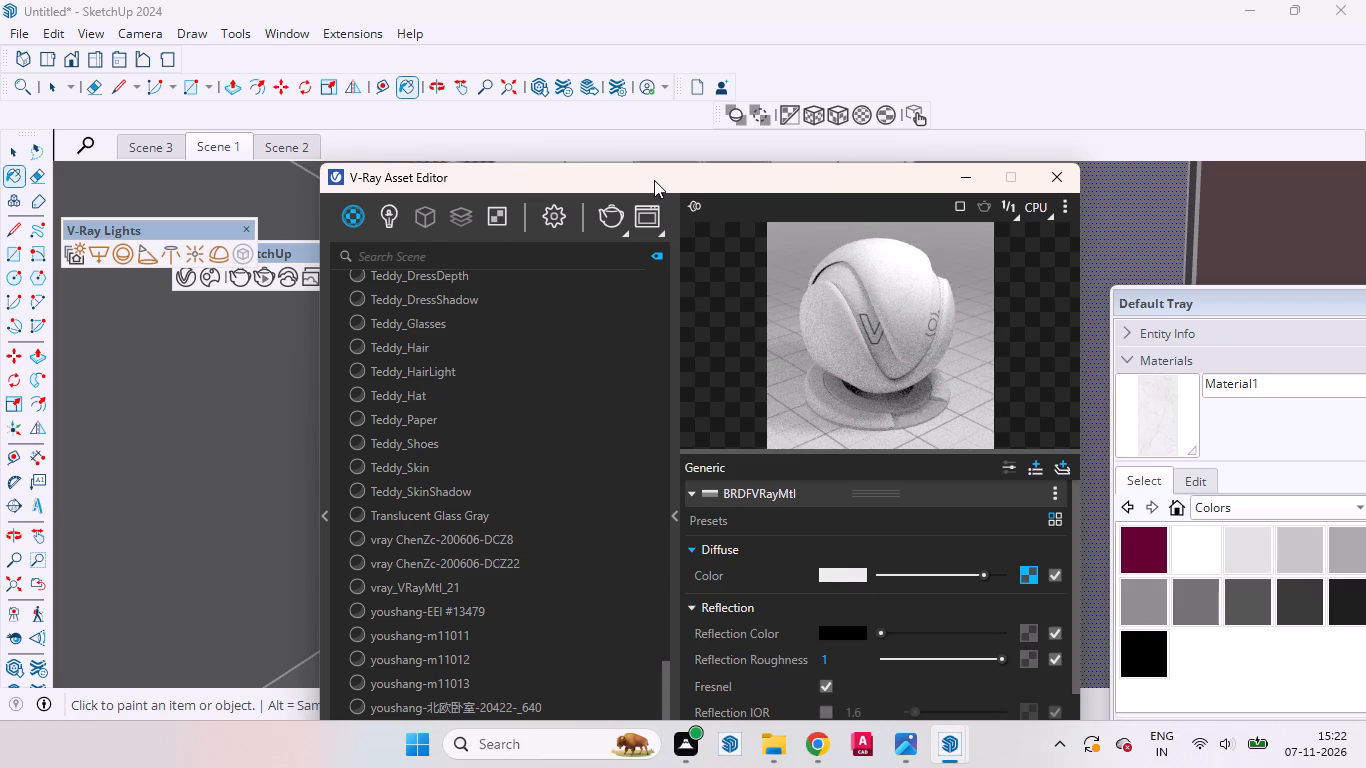
left_click_drag(653, 178, 567, 71)
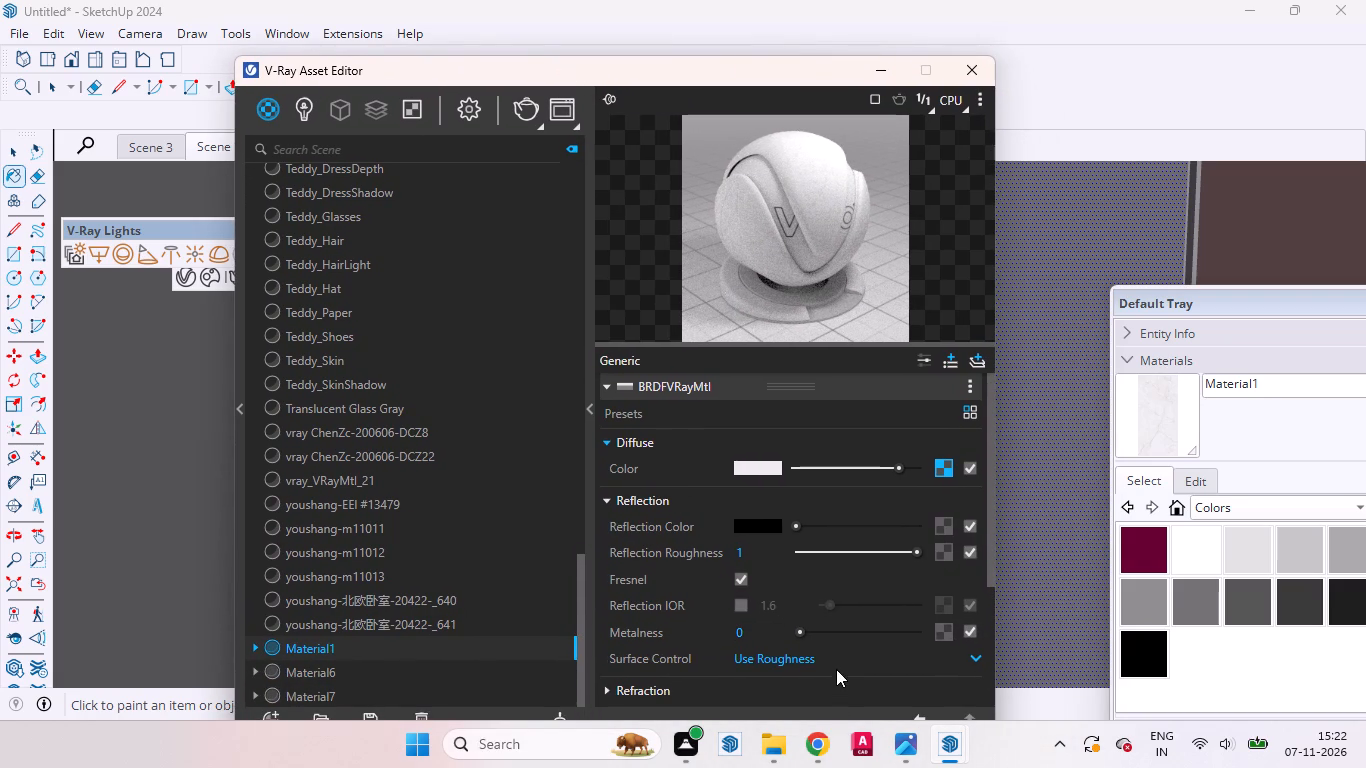
left_click(831, 654)
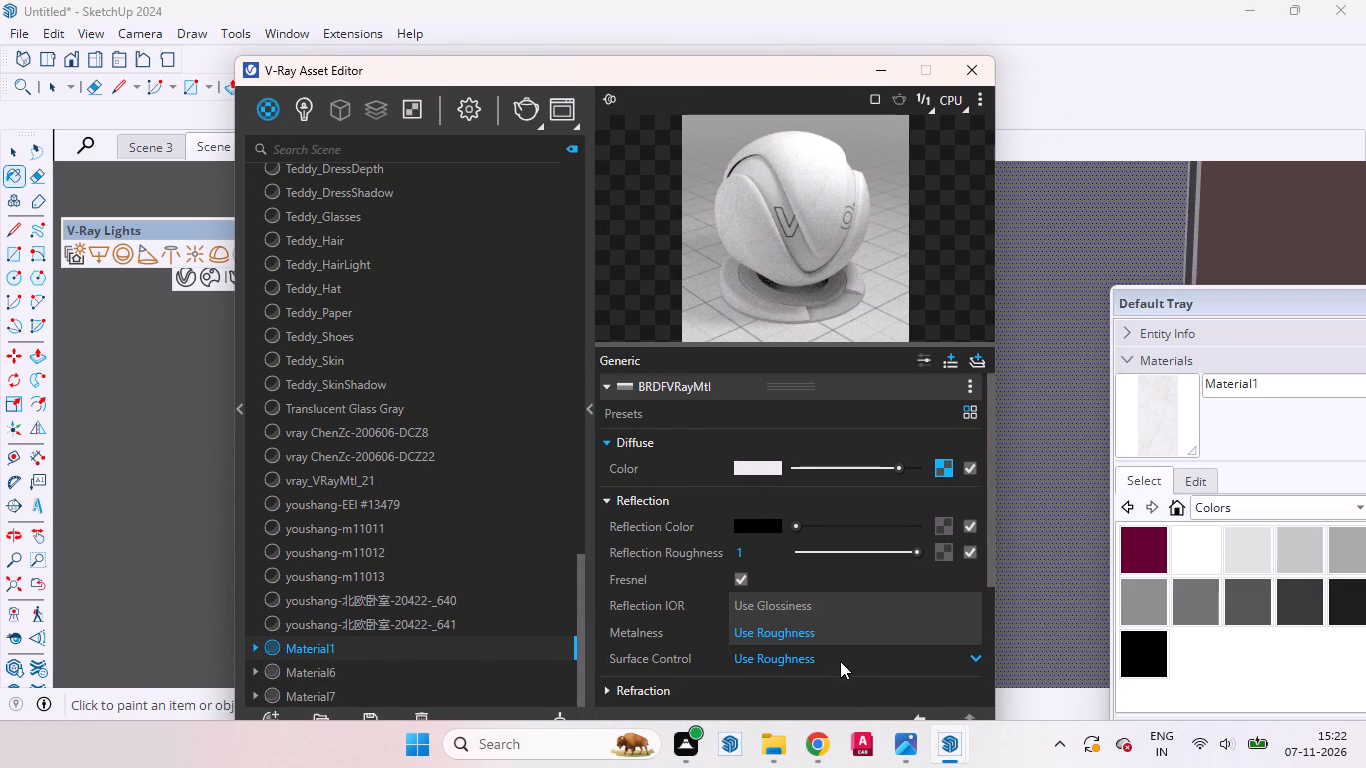
left_click(823, 604)
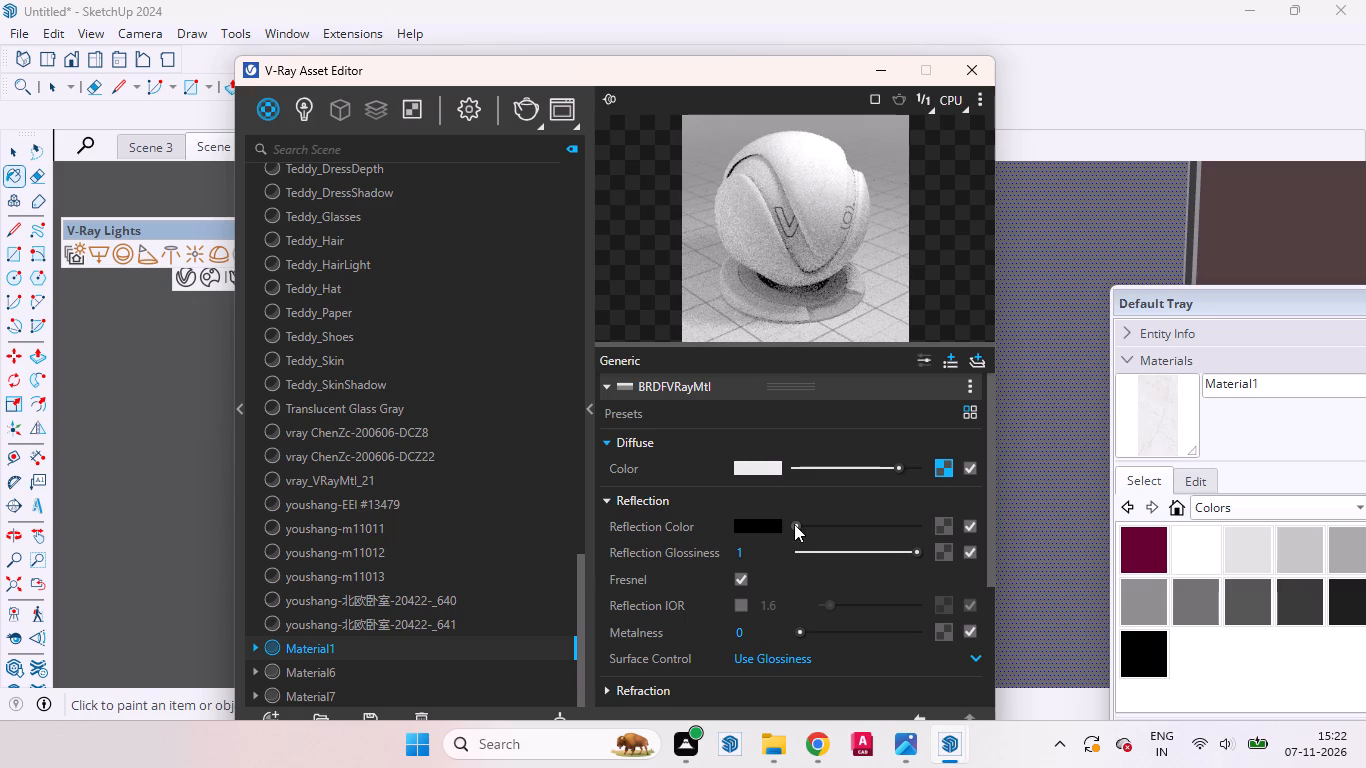
left_click_drag(794, 524, 833, 517)
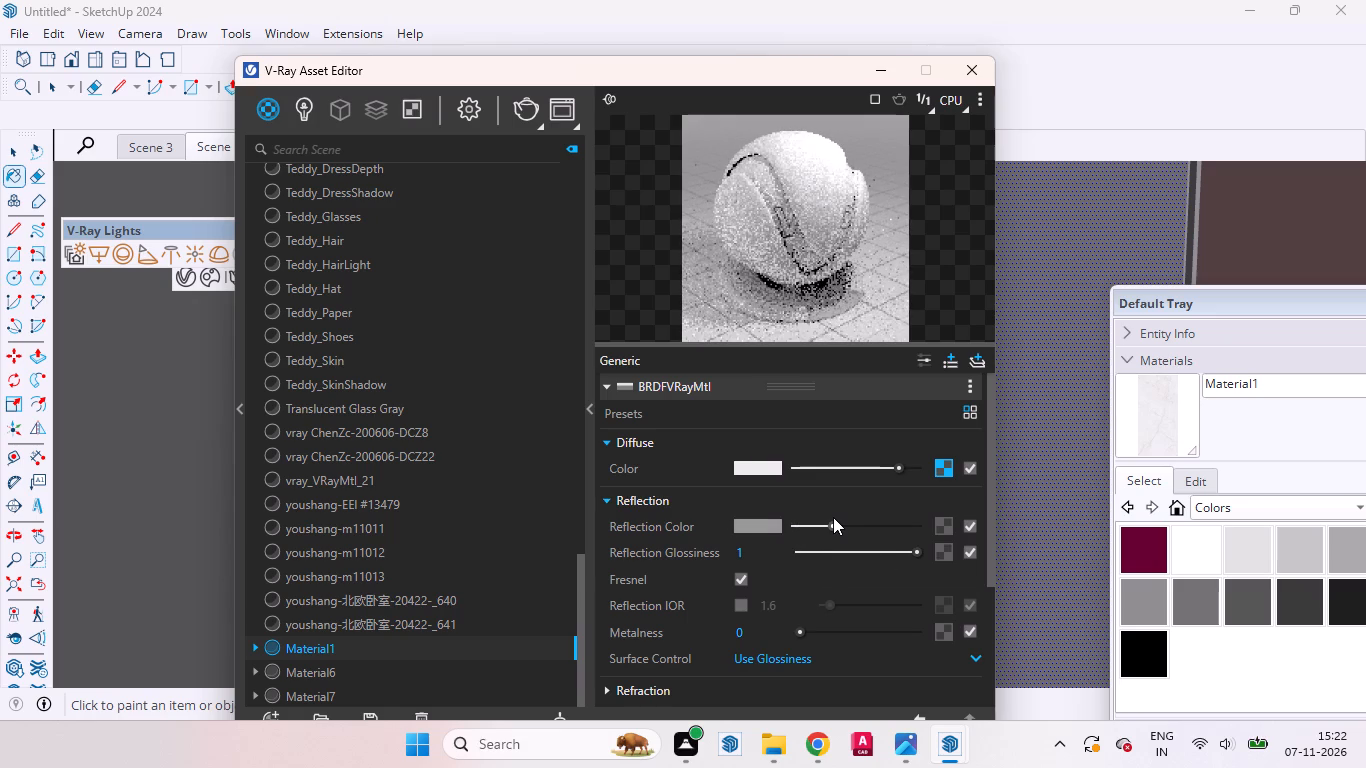
left_click_drag(833, 517, 836, 517)
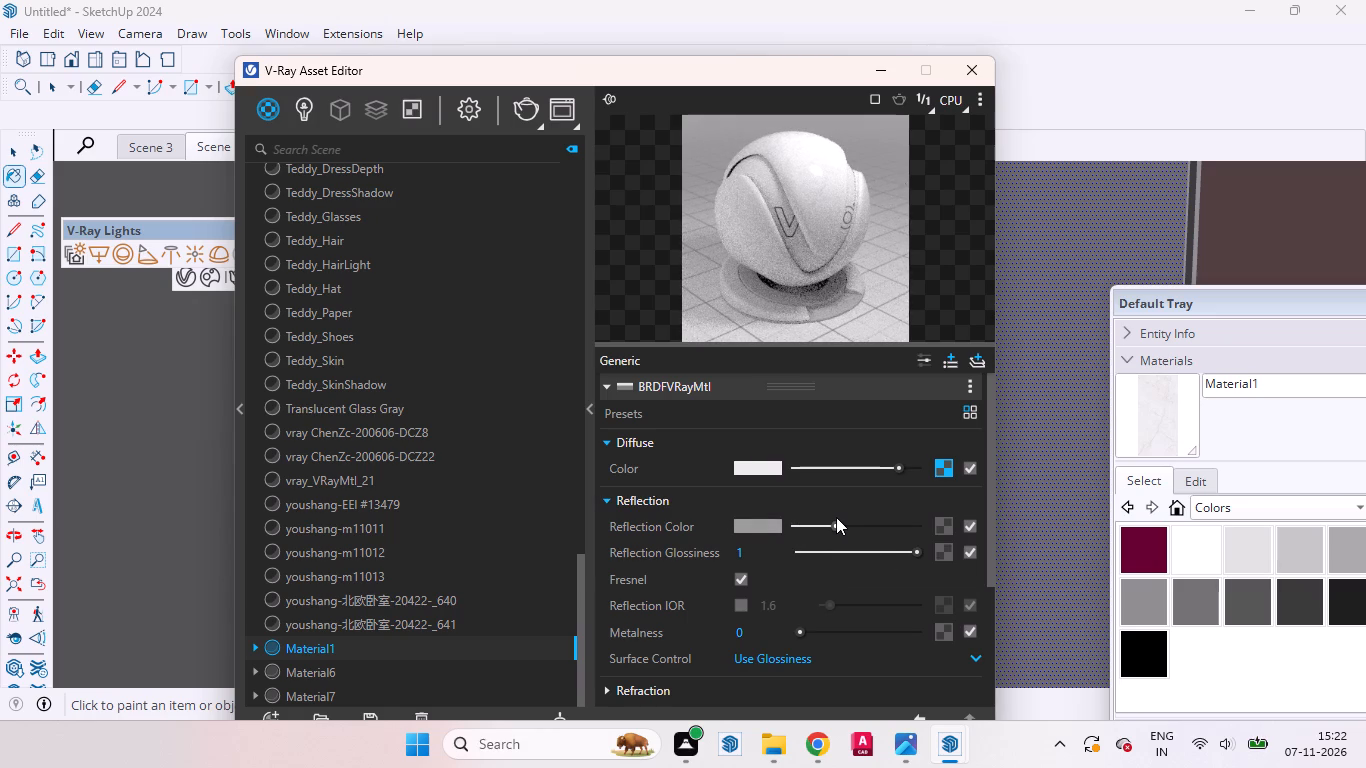
left_click_drag(836, 517, 838, 517)
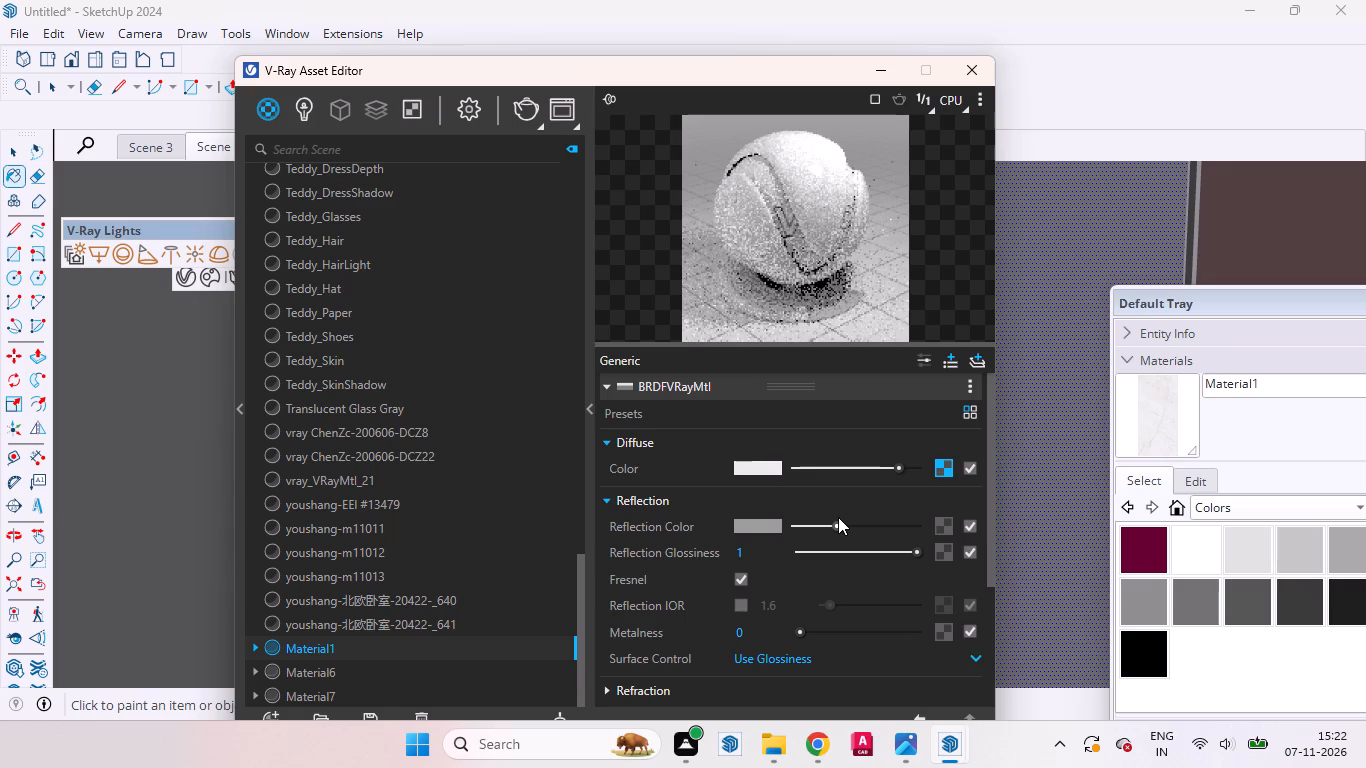
left_click_drag(838, 517, 842, 517)
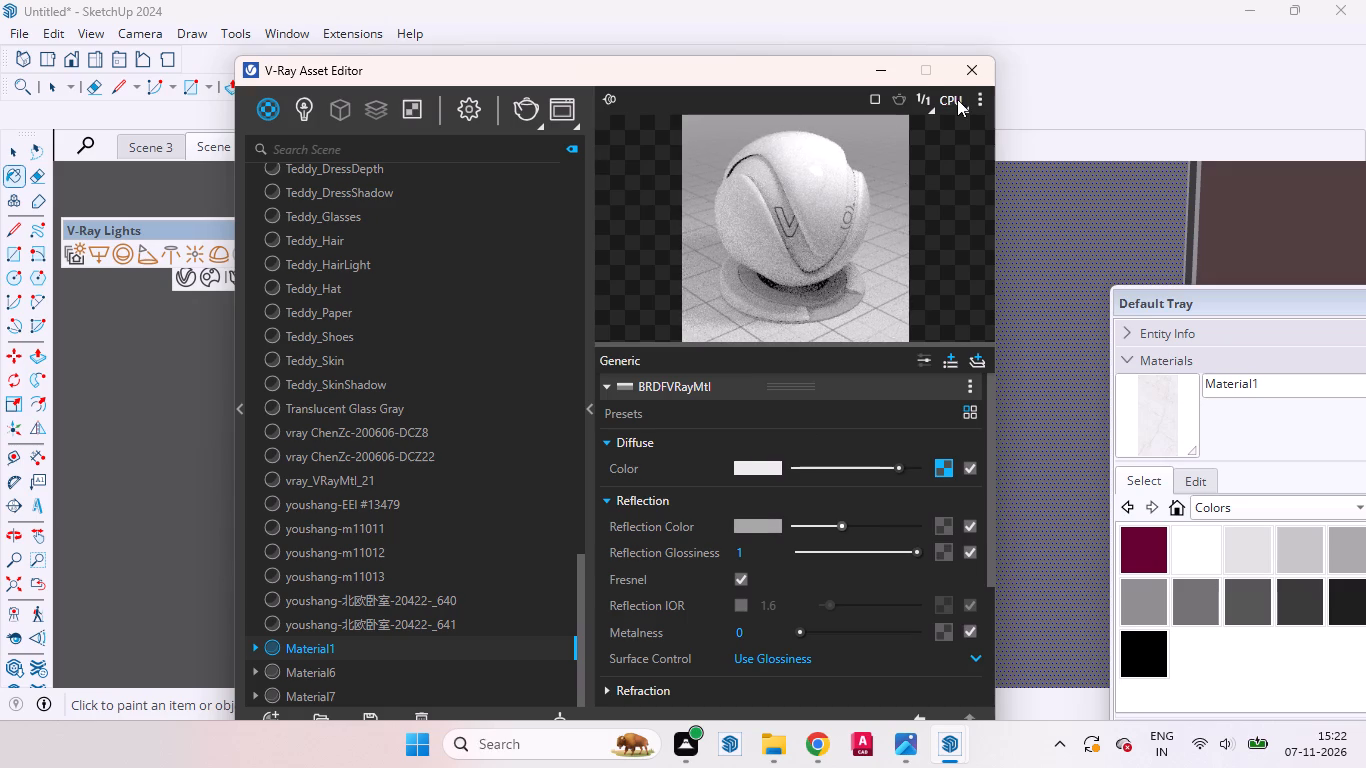
Switch to the top view and leave the wall group that is open for editing.
left_click(592, 403)
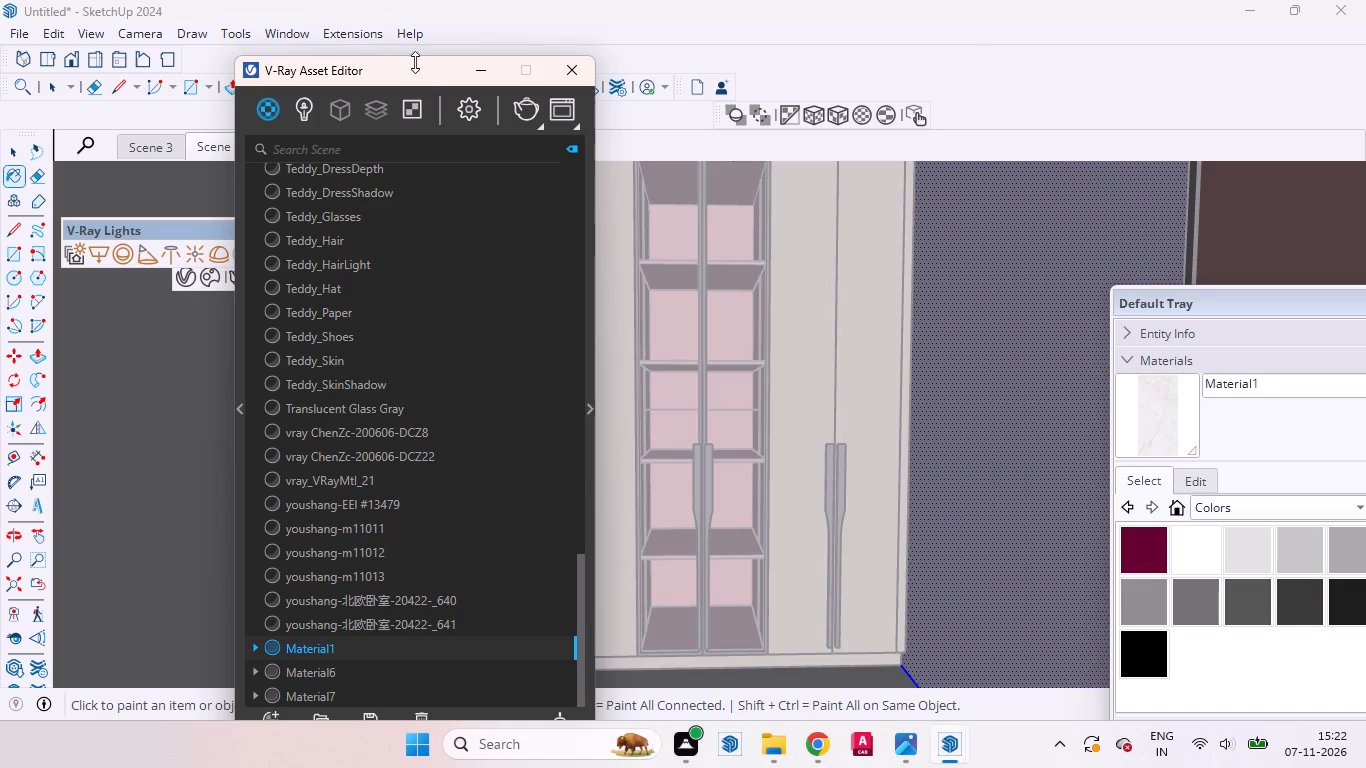
left_click(41, 60)
scroll(726, 481, "down", 2)
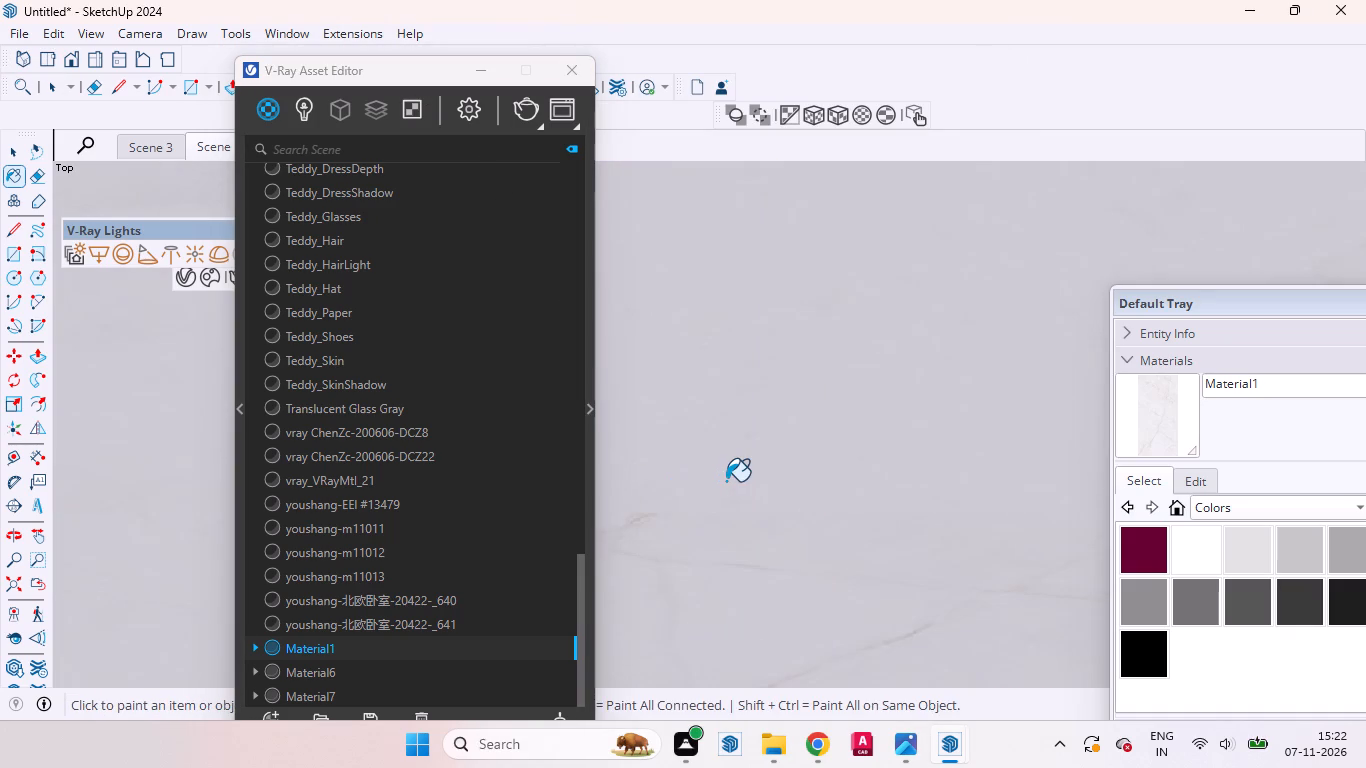
scroll(726, 481, "down", 20)
scroll(728, 481, "up", 1)
scroll(728, 481, "down", 2)
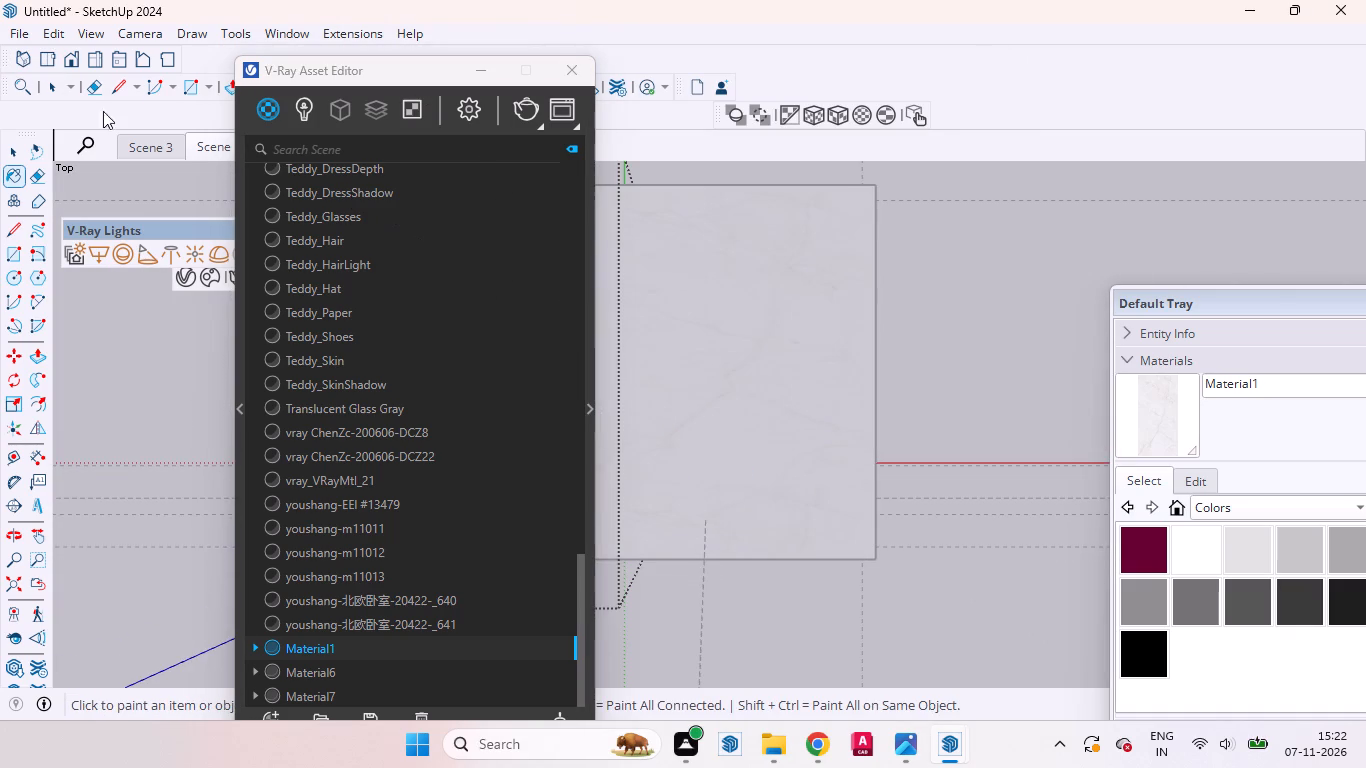
left_click(6, 143)
triple_click(164, 372)
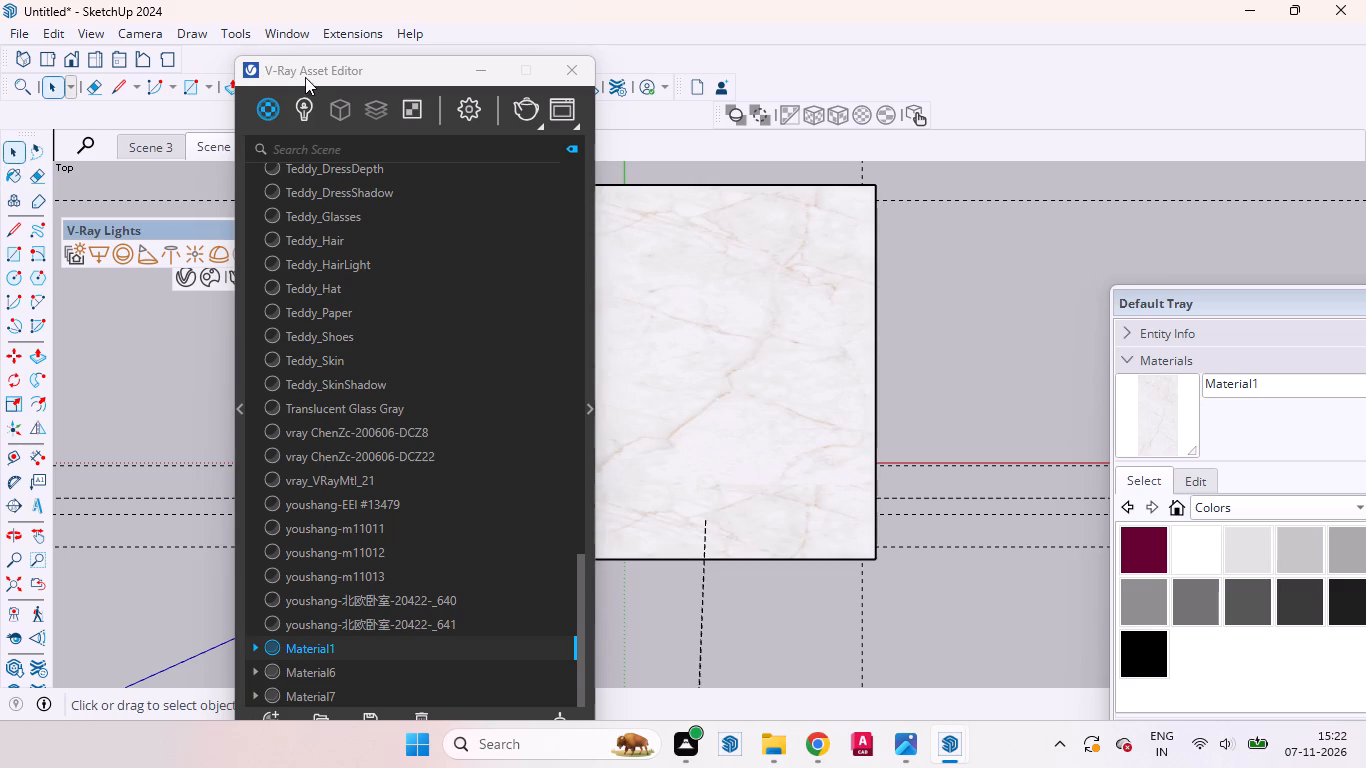
Switch to the Scene 2 view, bring up the V-Ray render settings and start a 1280 x 720 render.
left_click_drag(336, 67, 491, 149)
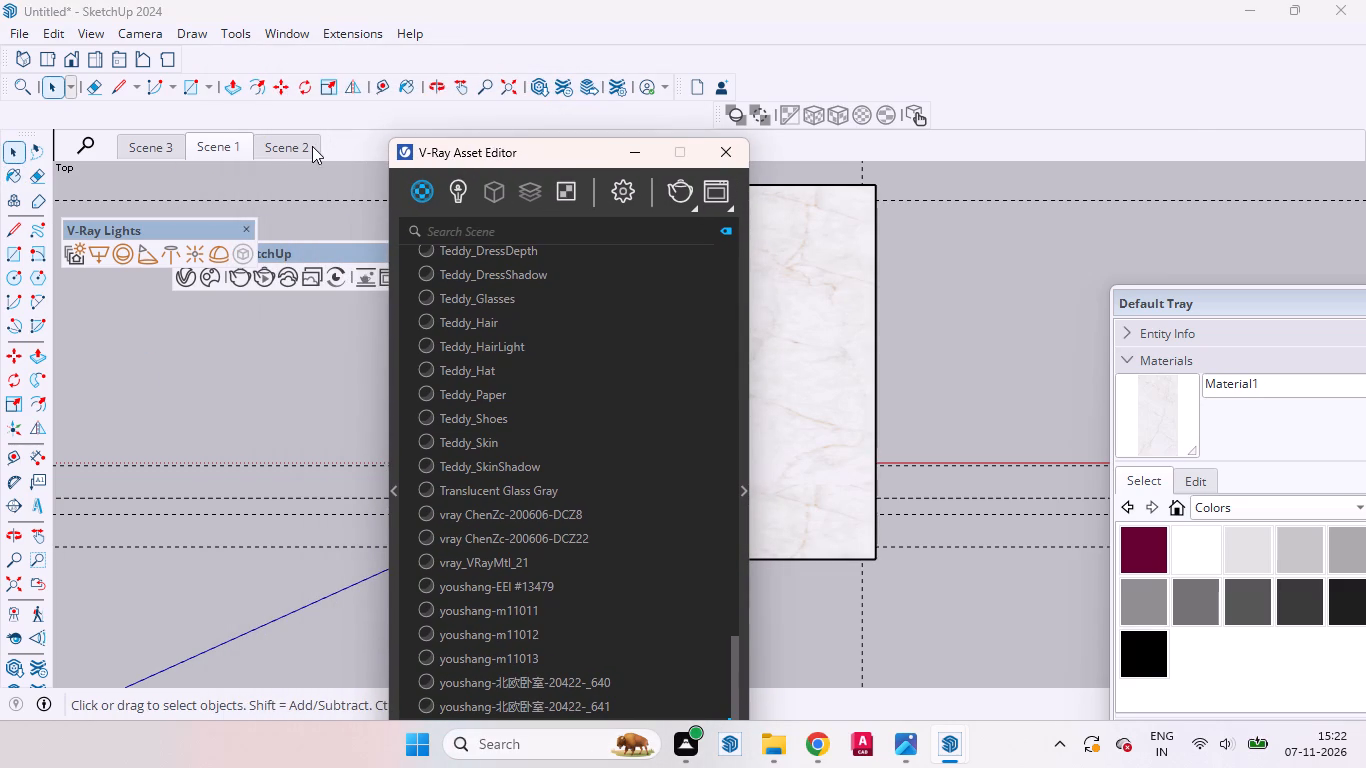
left_click(305, 146)
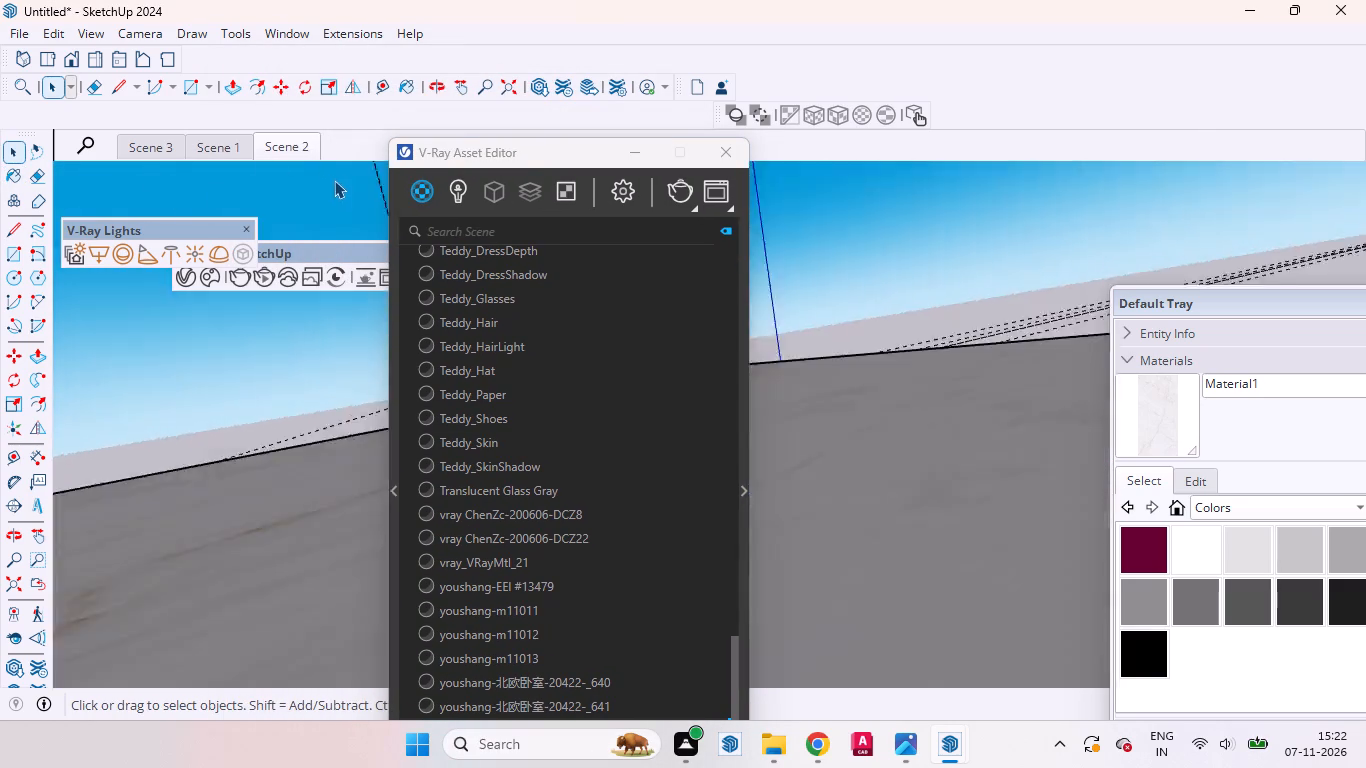
left_click_drag(578, 153, 514, 154)
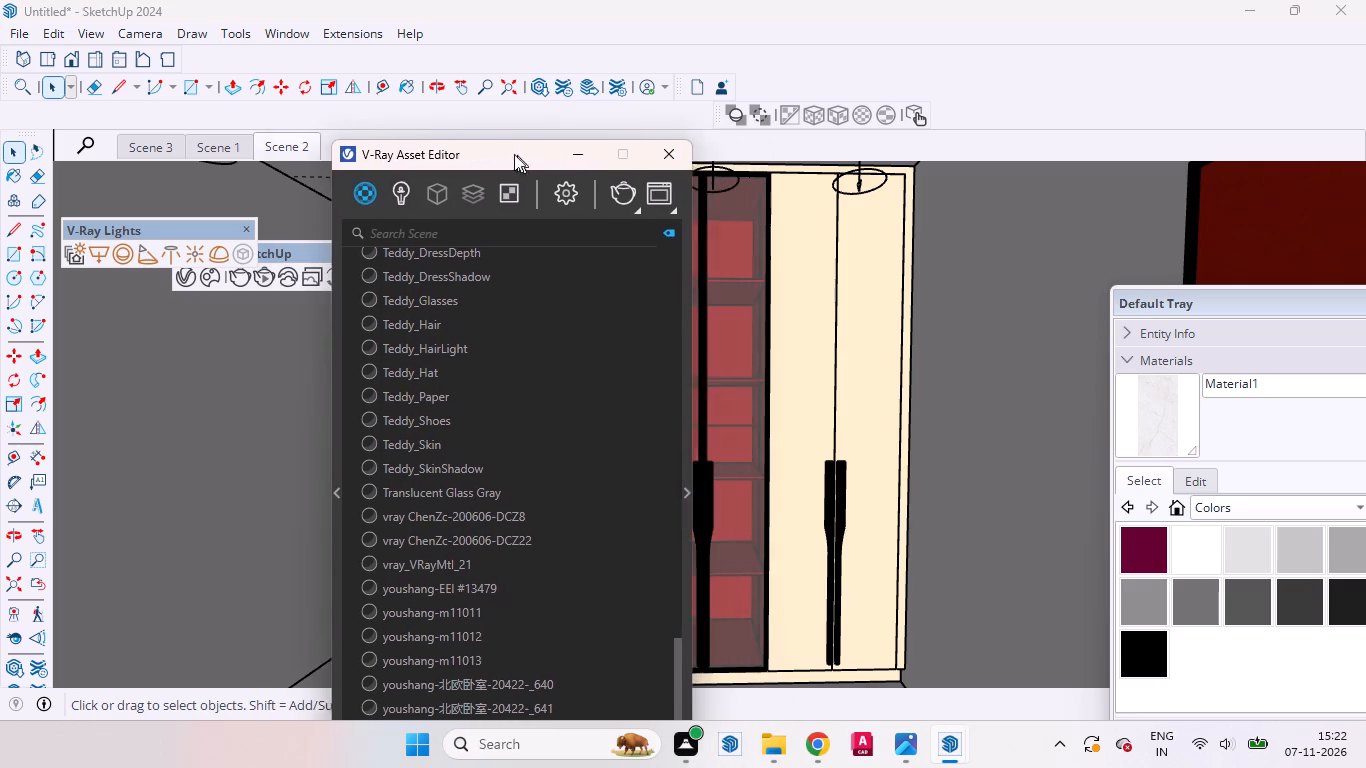
left_click_drag(514, 154, 219, 88)
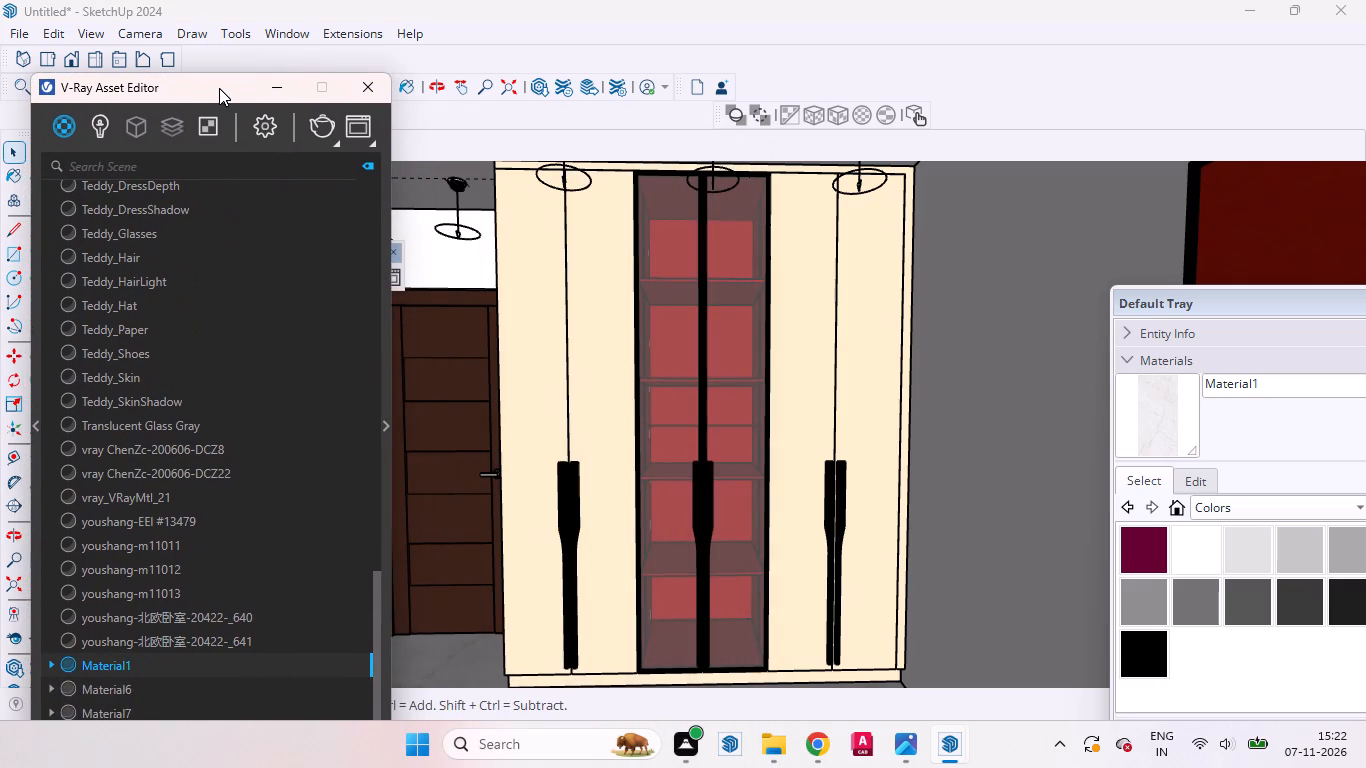
left_click_drag(219, 88, 485, 184)
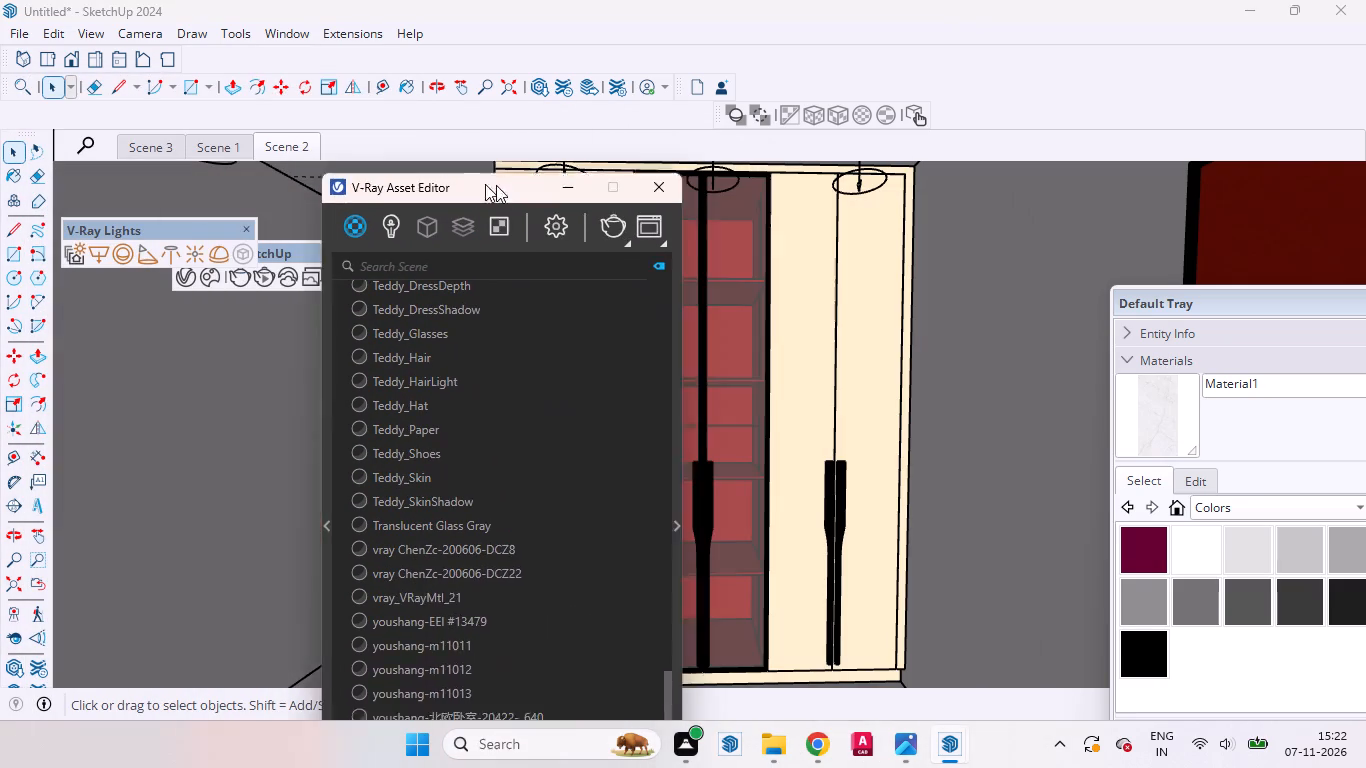
left_click_drag(485, 184, 353, 106)
left_click(395, 142)
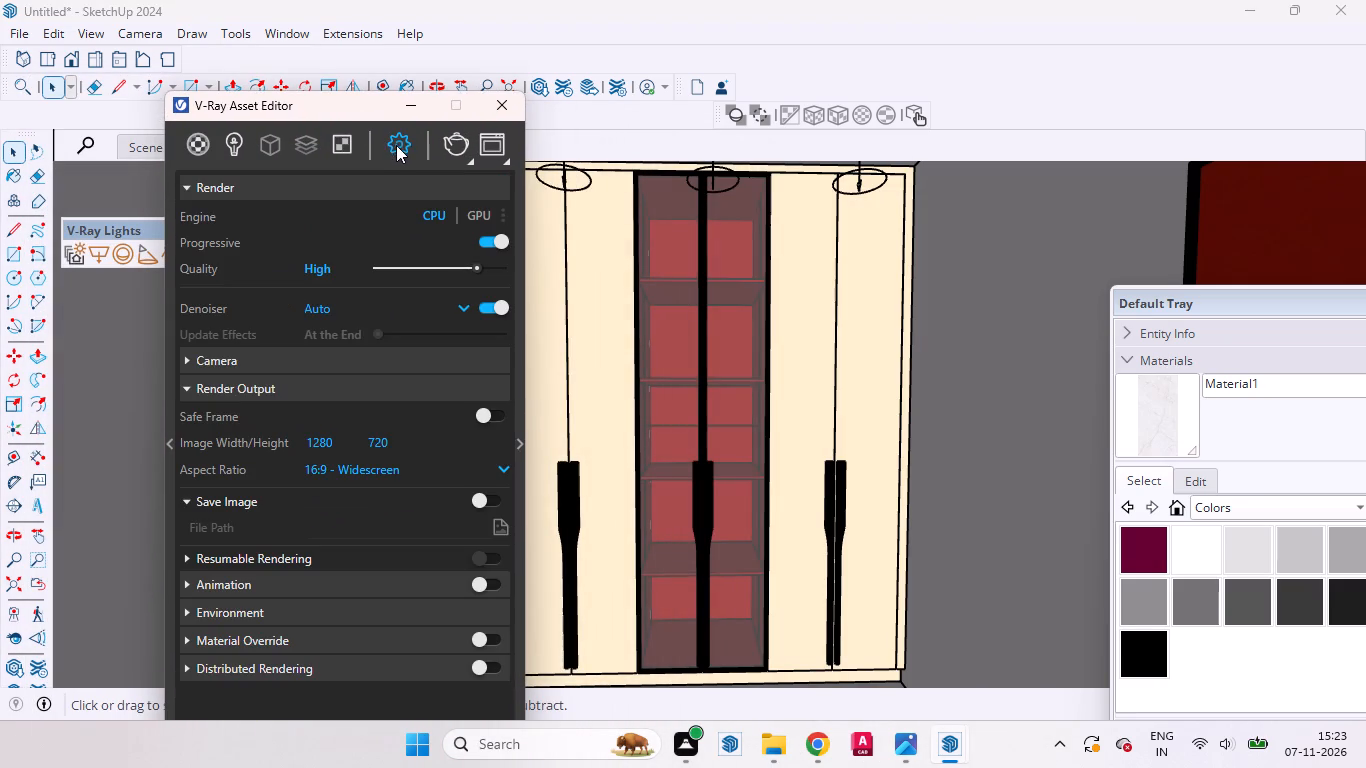
left_click_drag(332, 111, 310, 130)
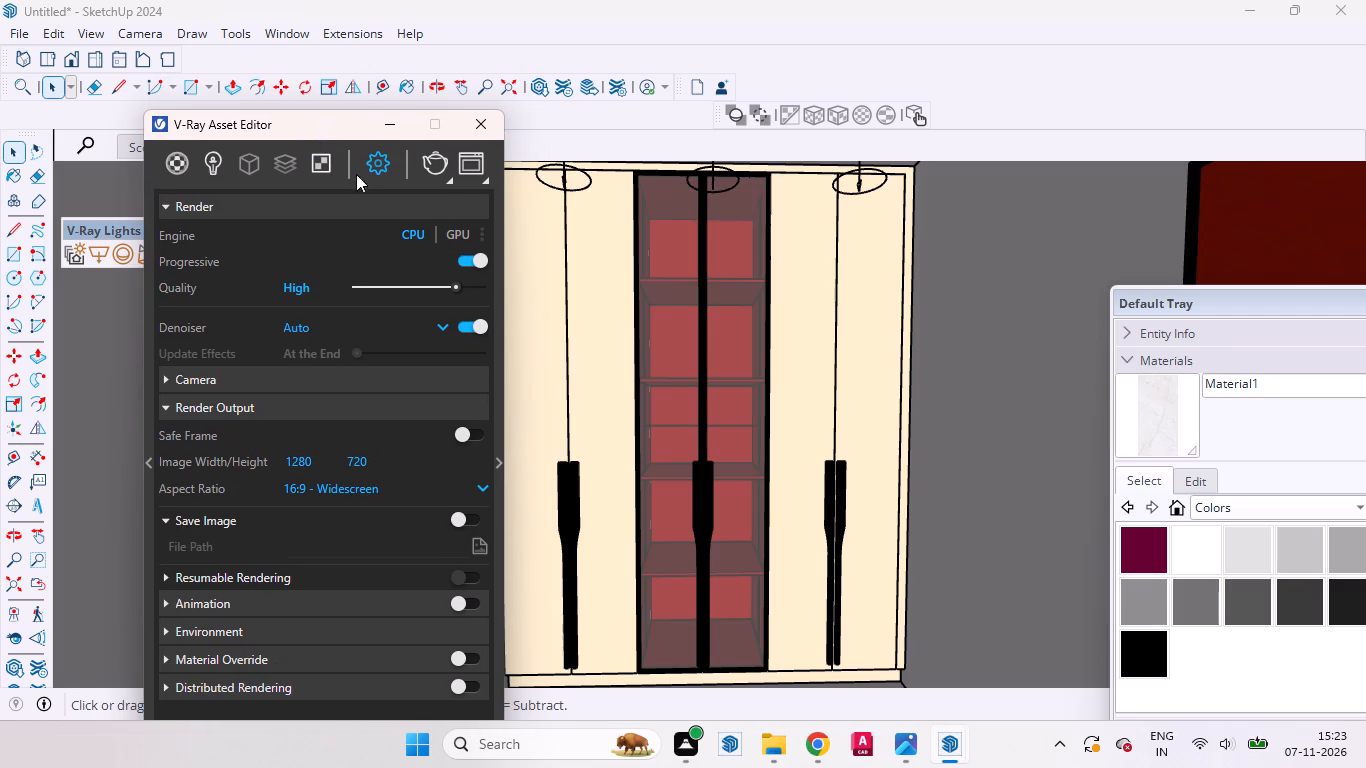
left_click(430, 156)
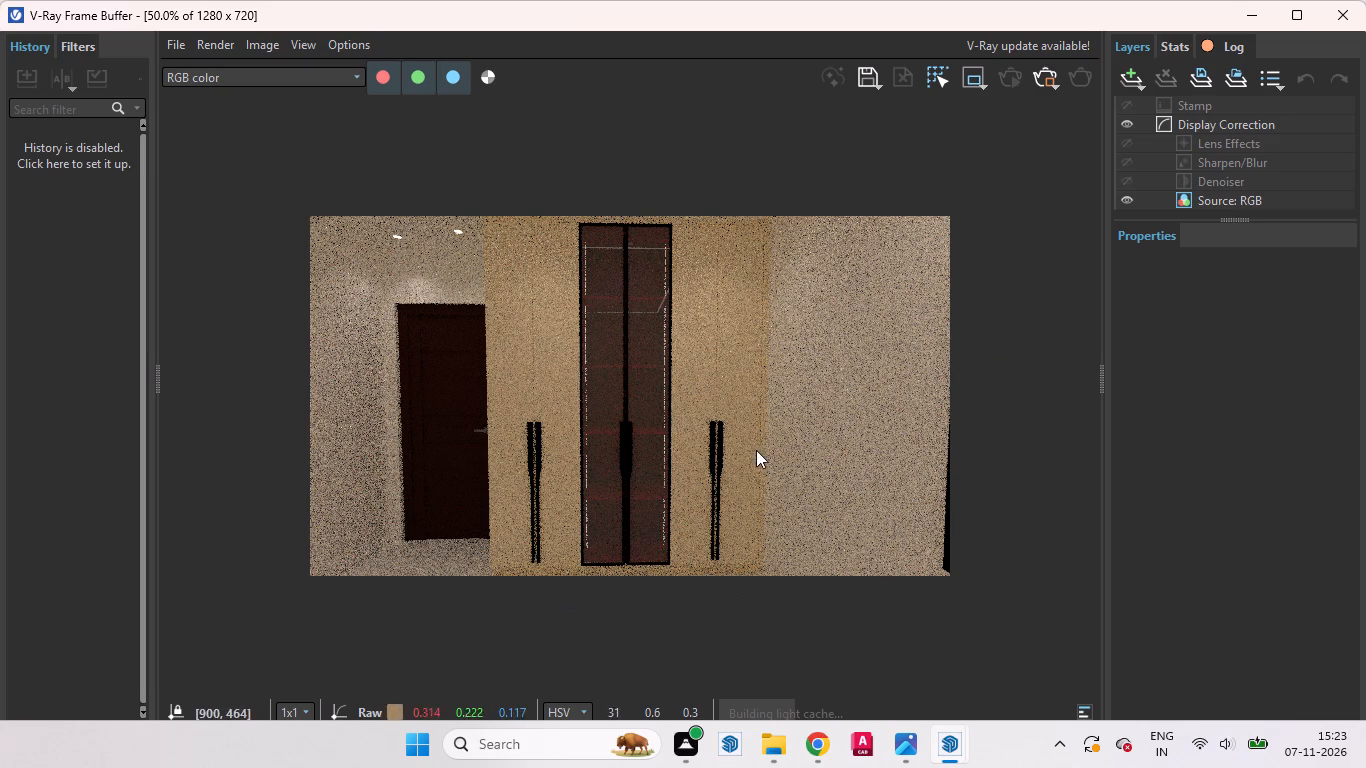
Examine the wardrobe, door and walls in the in-progress Scene 2 render, both close up and as a whole.
scroll(580, 485, "up", 1)
scroll(674, 425, "up", 2)
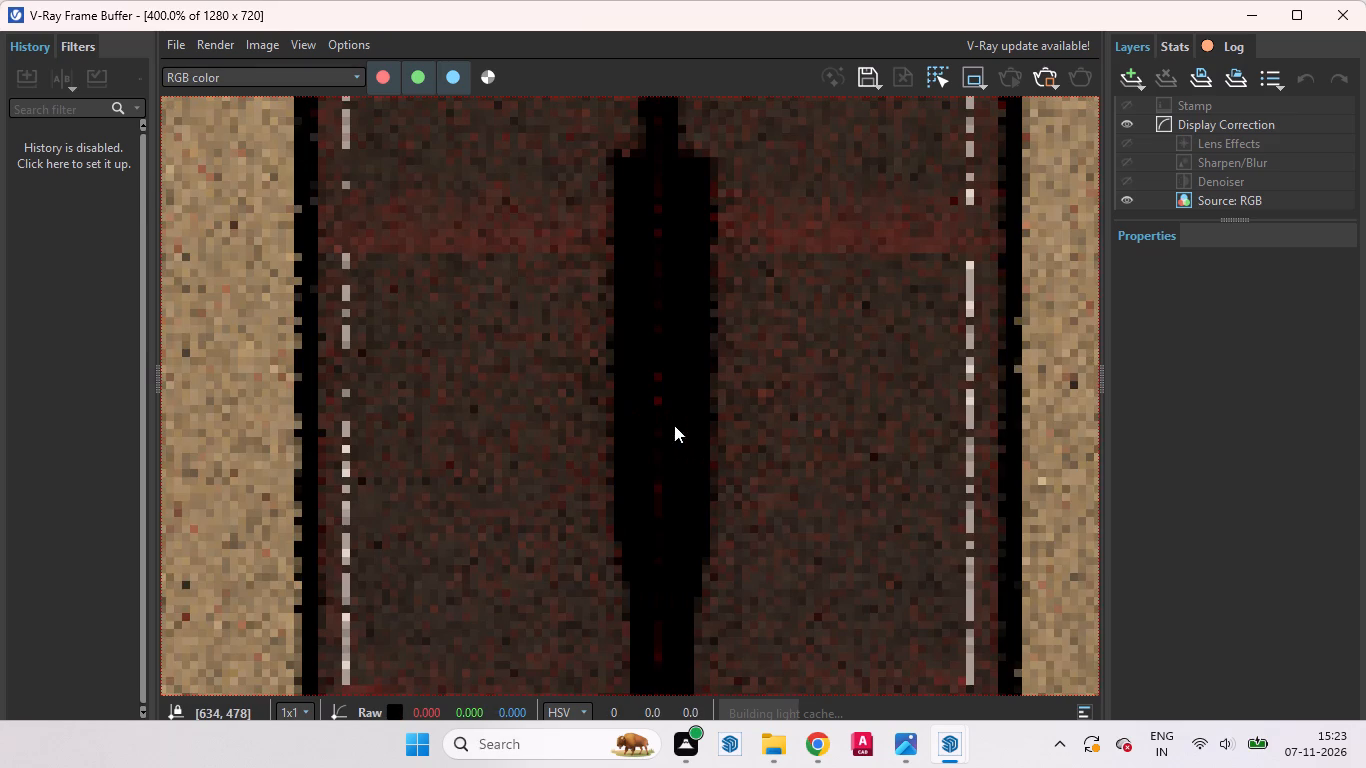
scroll(751, 423, "down", 2)
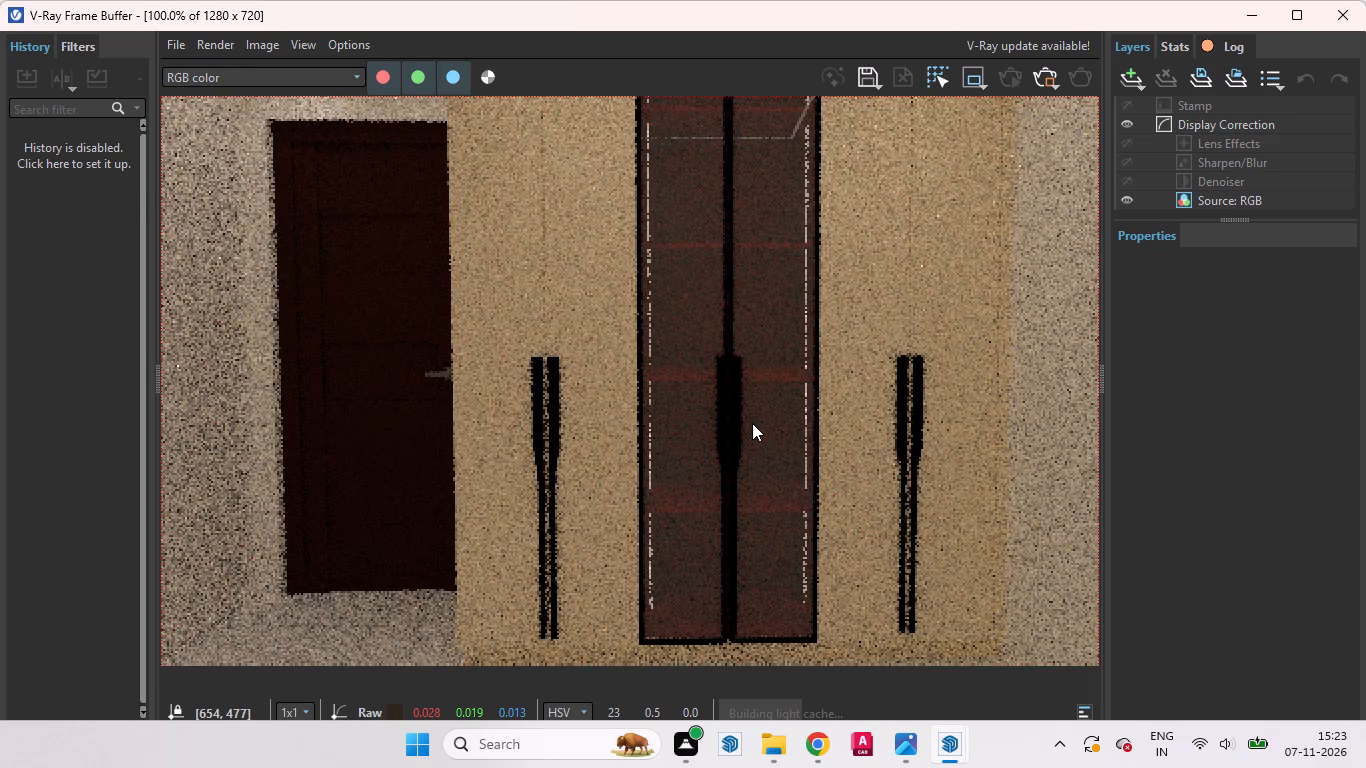
scroll(752, 423, "down", 1)
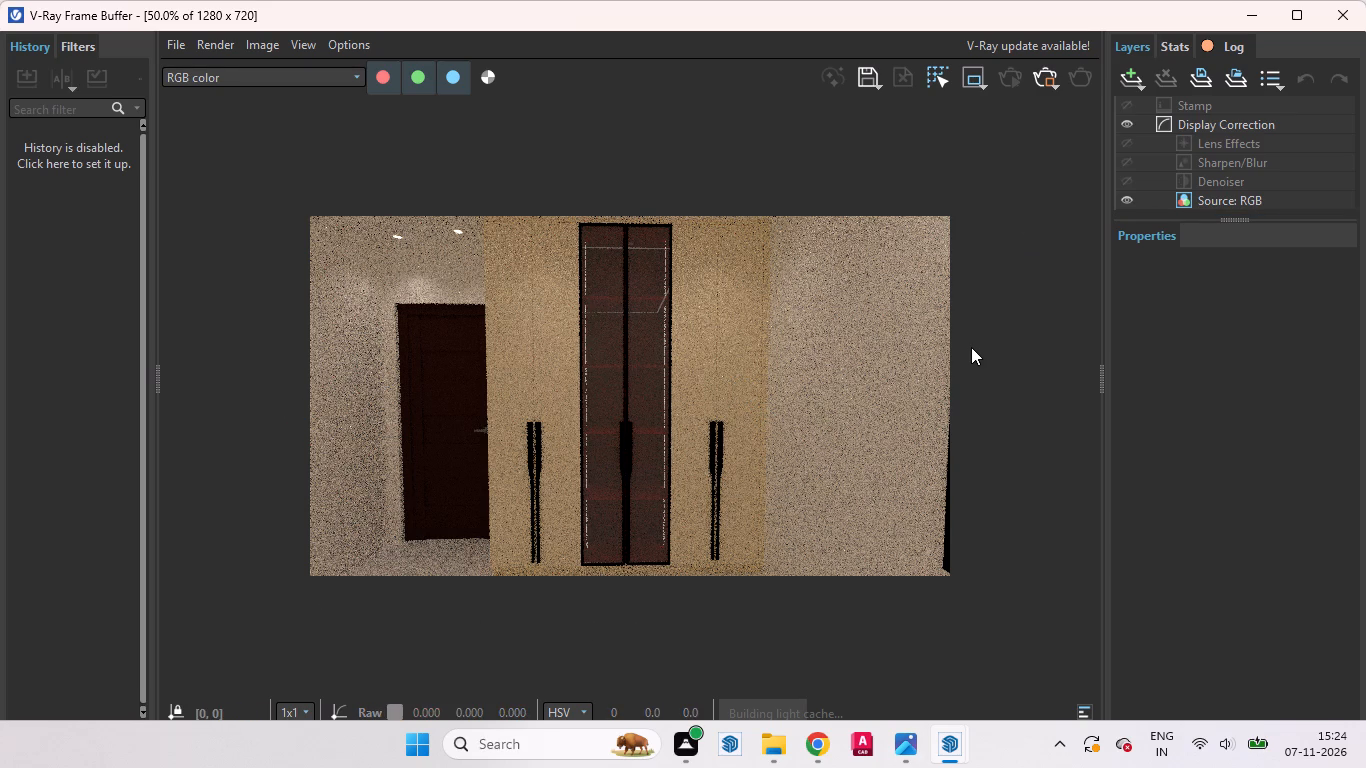
scroll(780, 387, "up", 1)
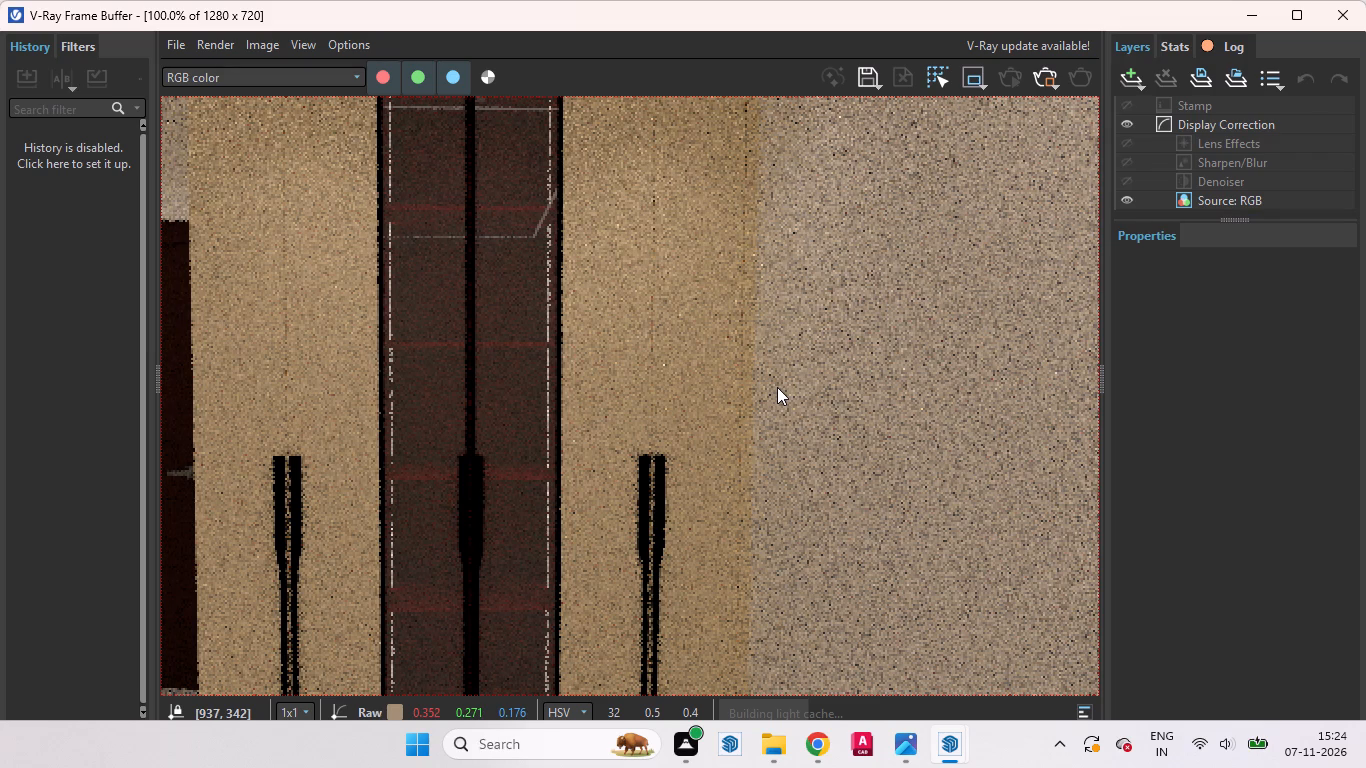
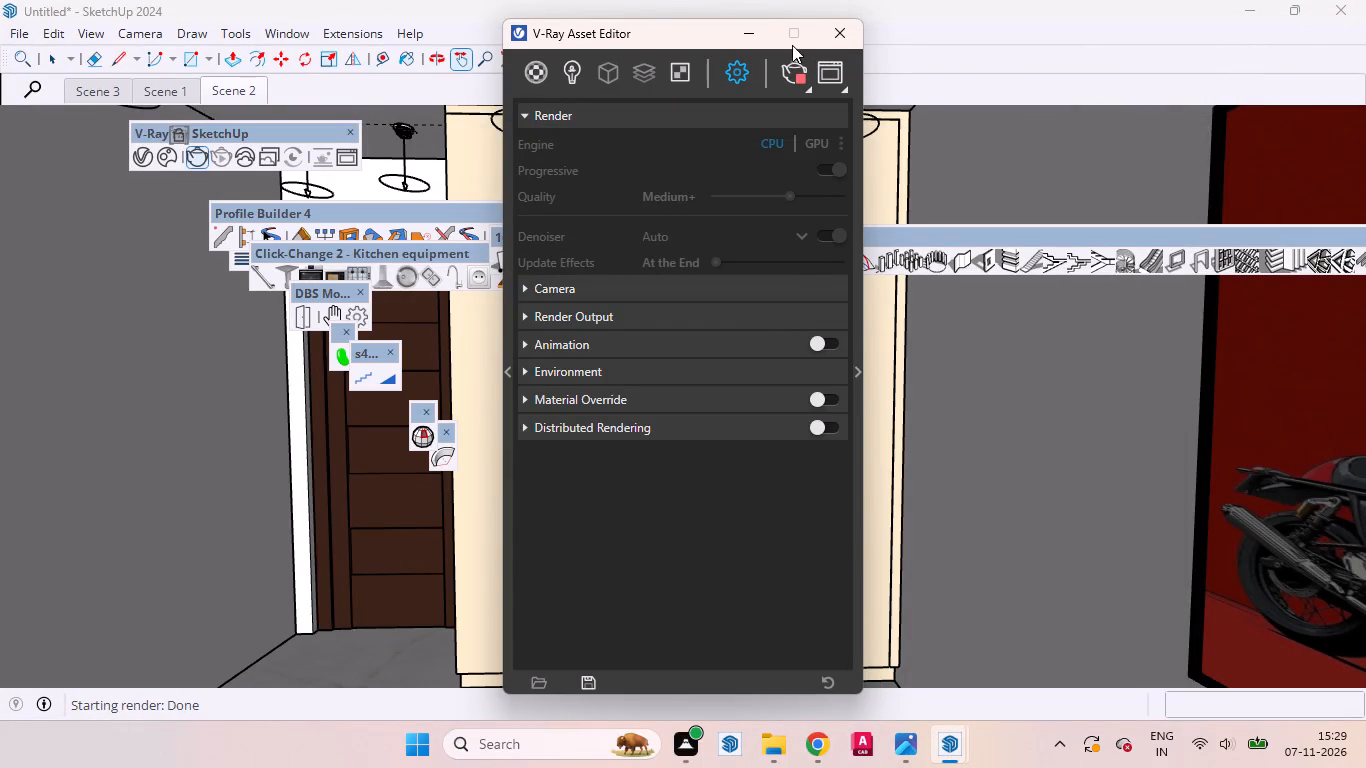
Clear the workspace by minimizing the V-Ray settings and closing all floating extension tool palettes except V-Ray for SketchUp.
left_click(759, 36)
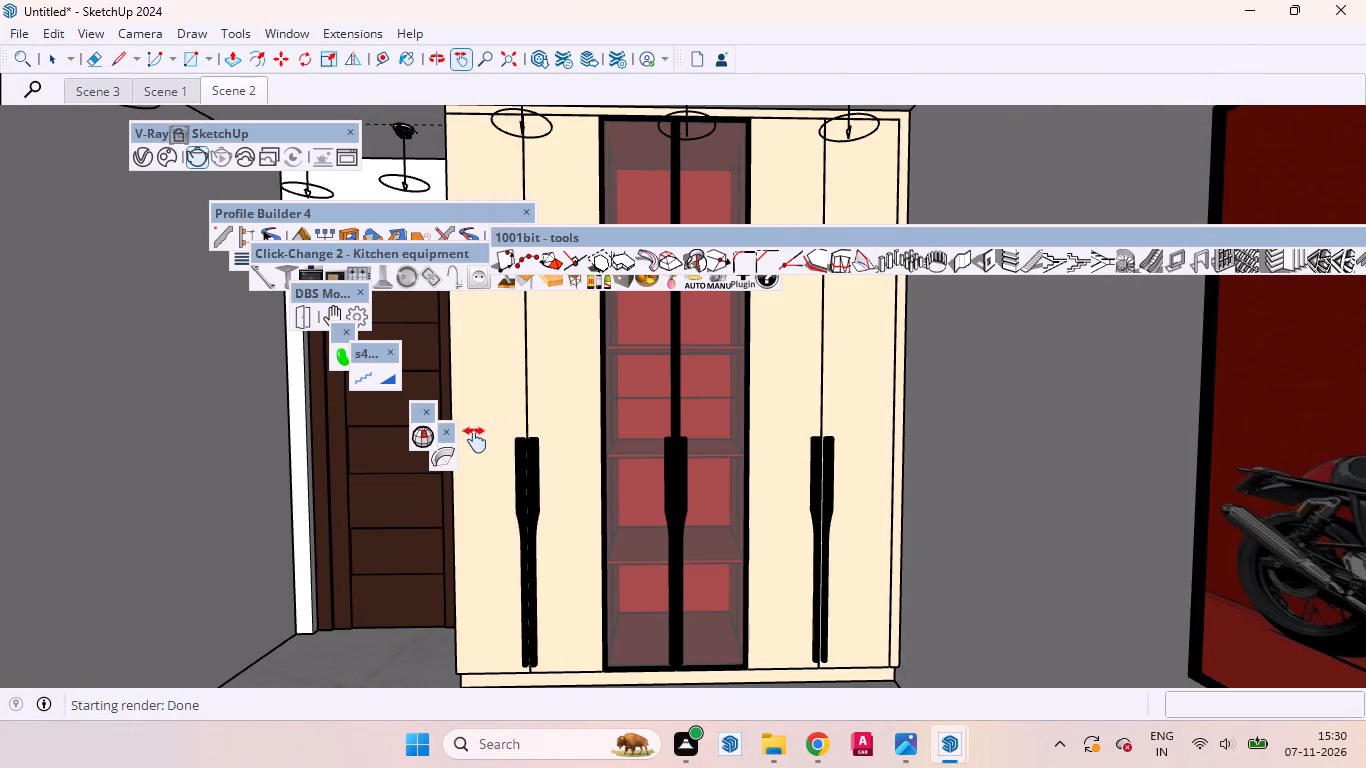
left_click(442, 437)
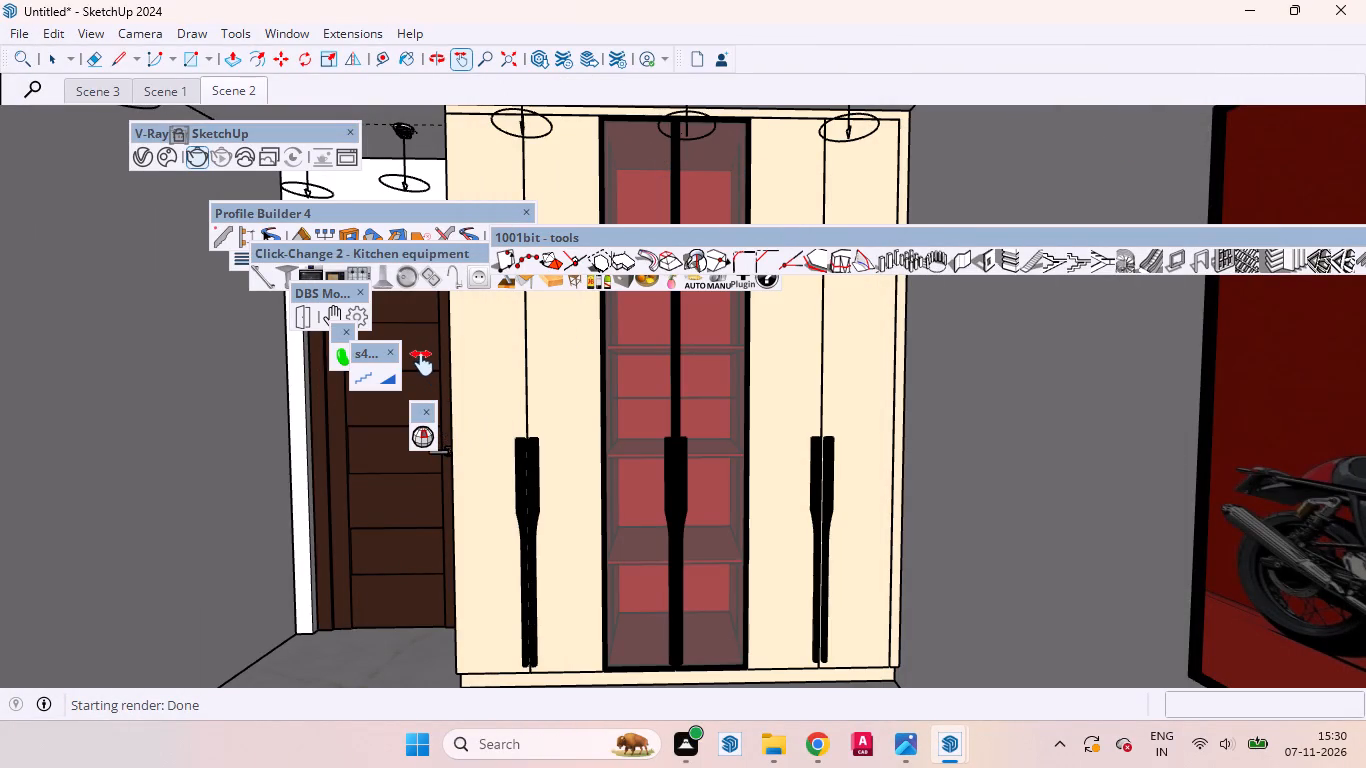
left_click(428, 406)
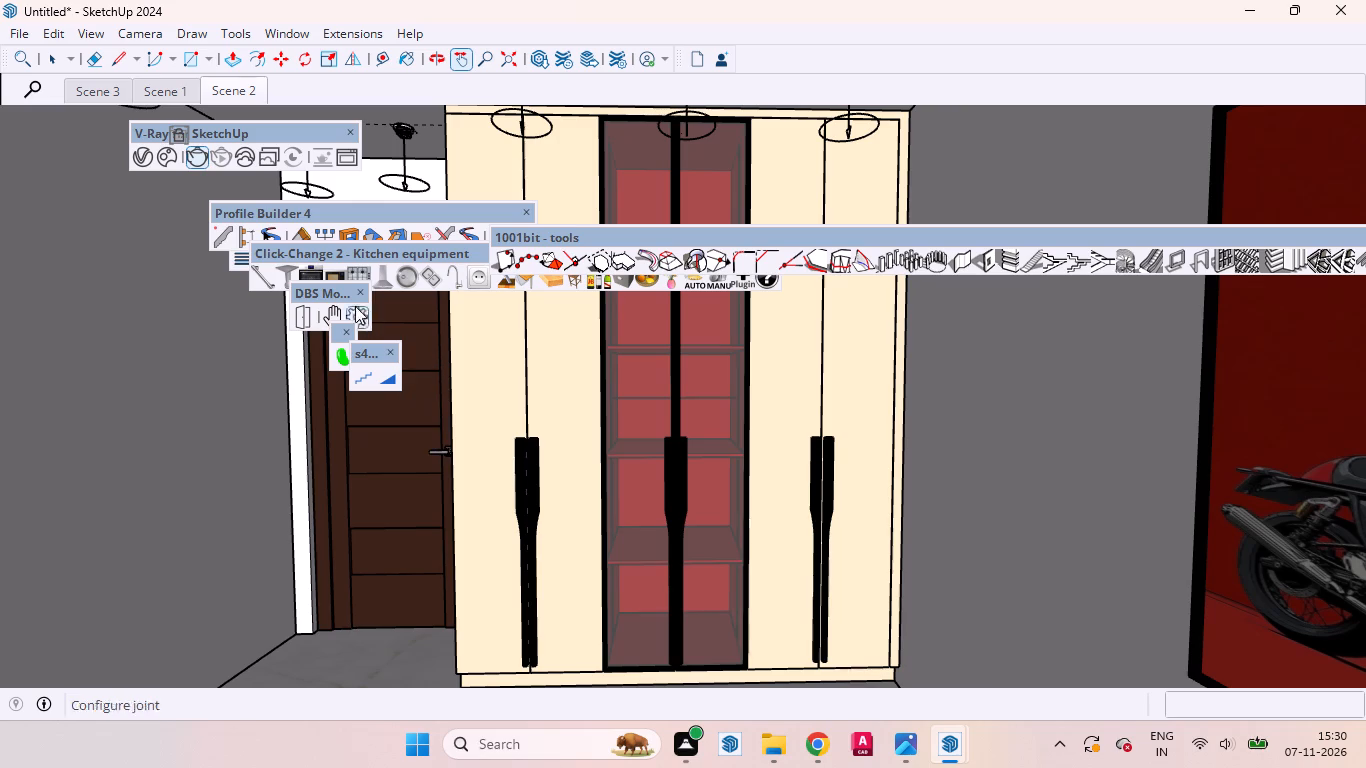
left_click(51, 53)
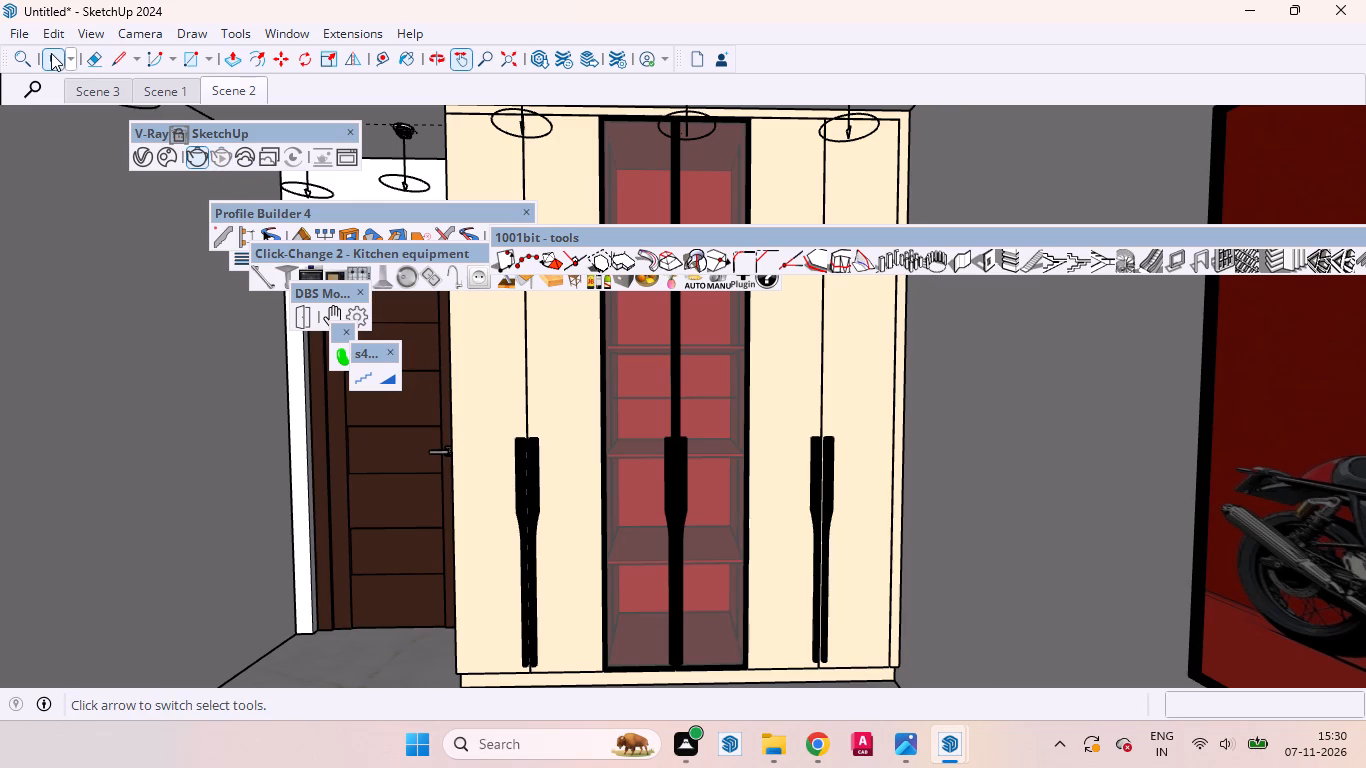
left_click(525, 212)
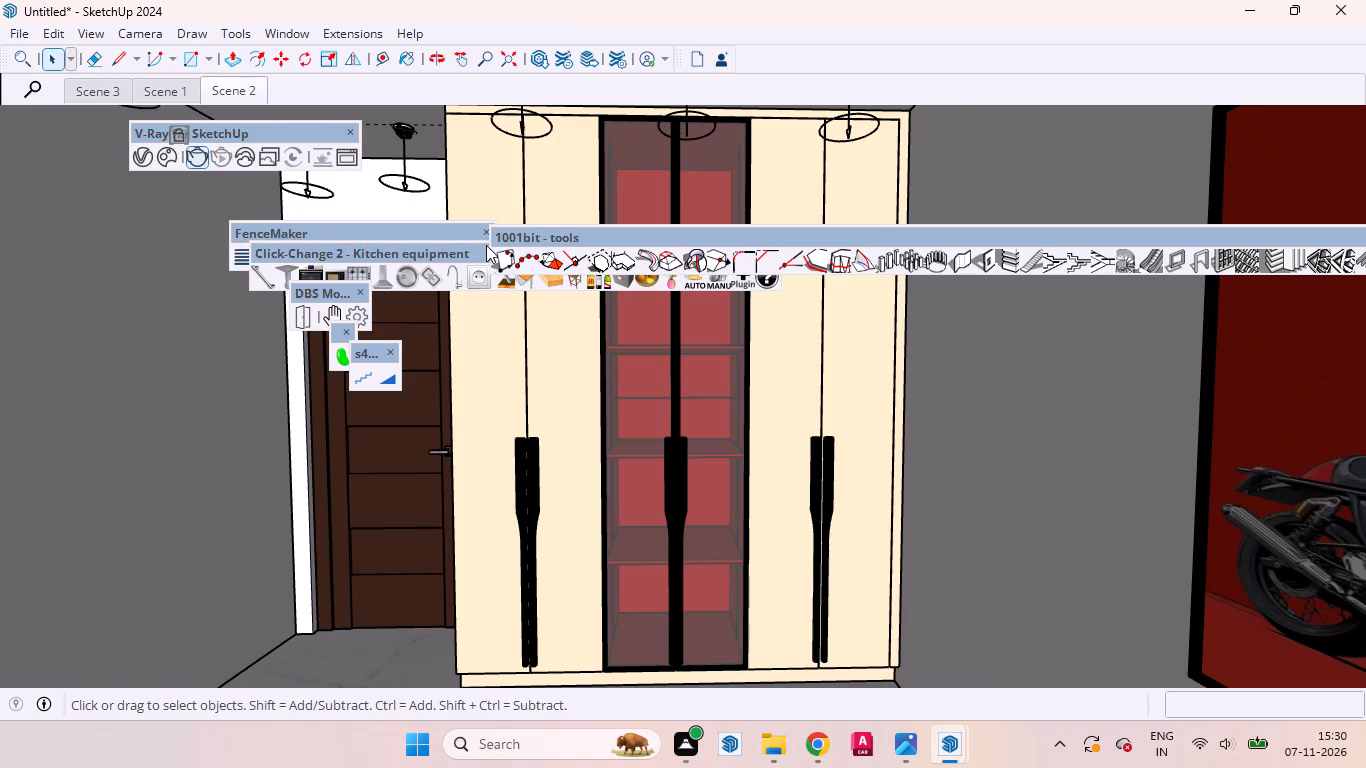
left_click_drag(457, 226, 421, 219)
left_click(448, 221)
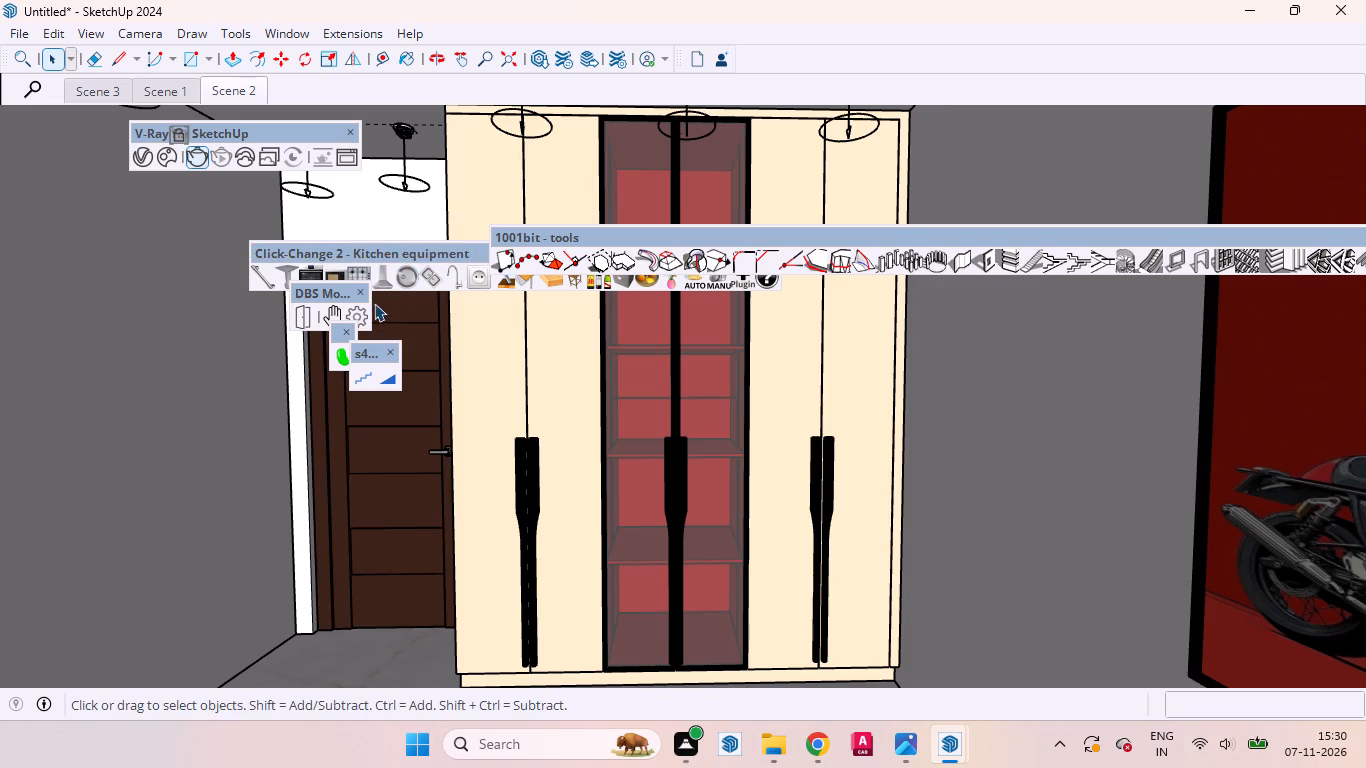
left_click(356, 290)
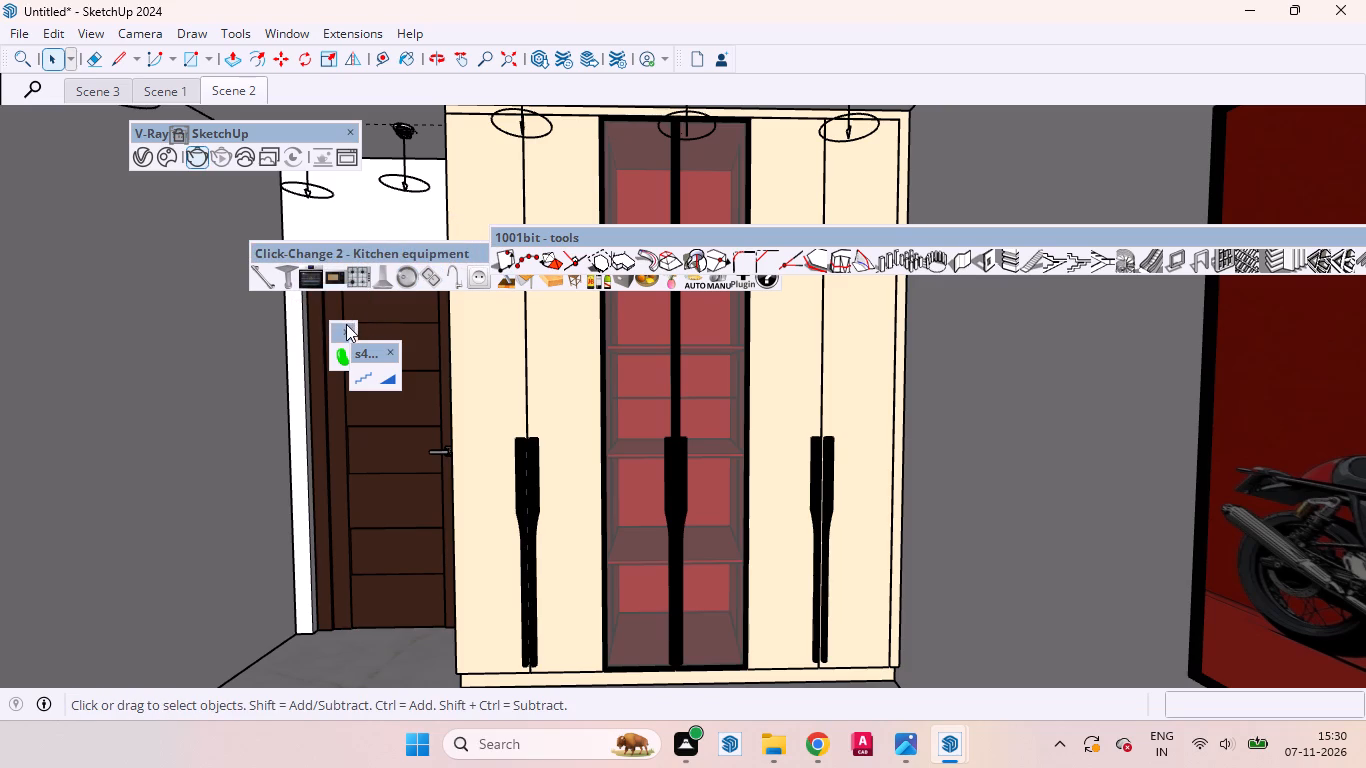
left_click(346, 324)
left_click(390, 348)
left_click_drag(394, 254, 308, 239)
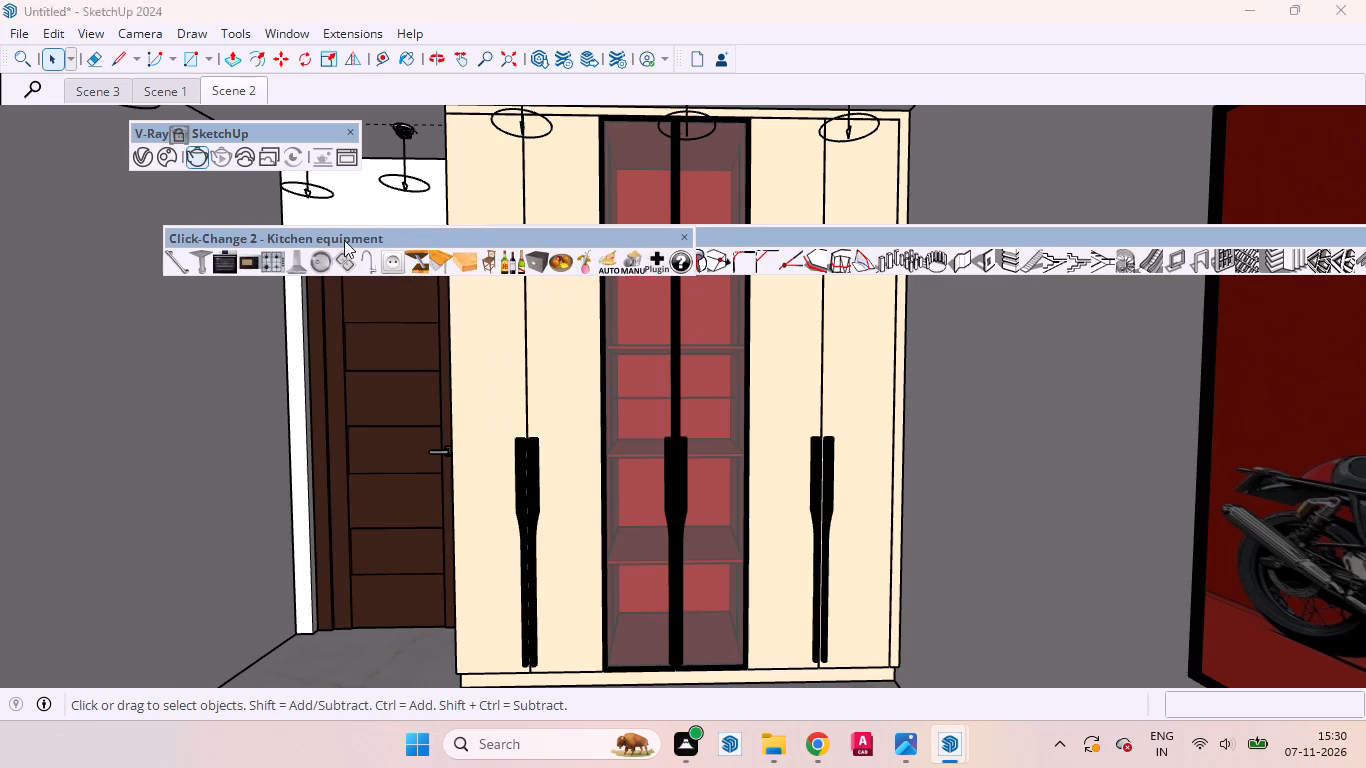
left_click(680, 236)
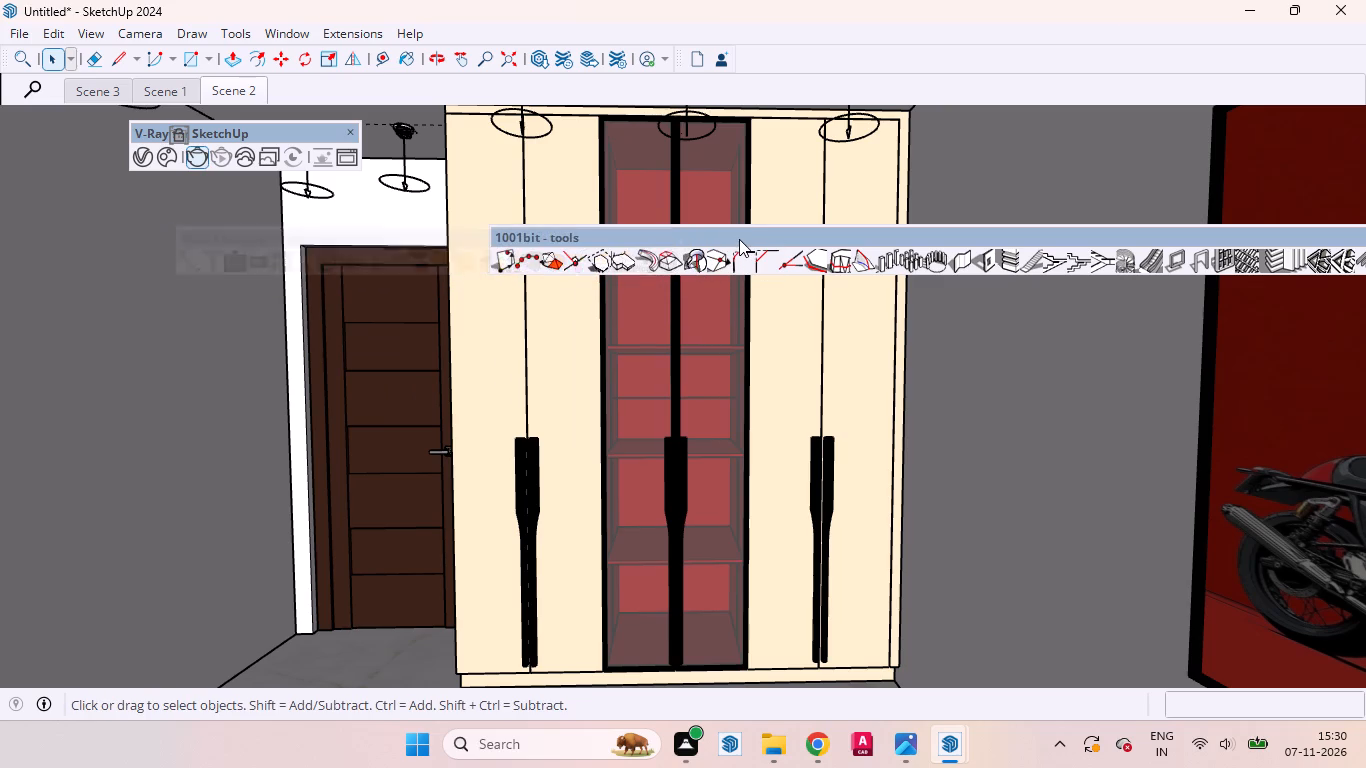
left_click_drag(736, 239, 399, 211)
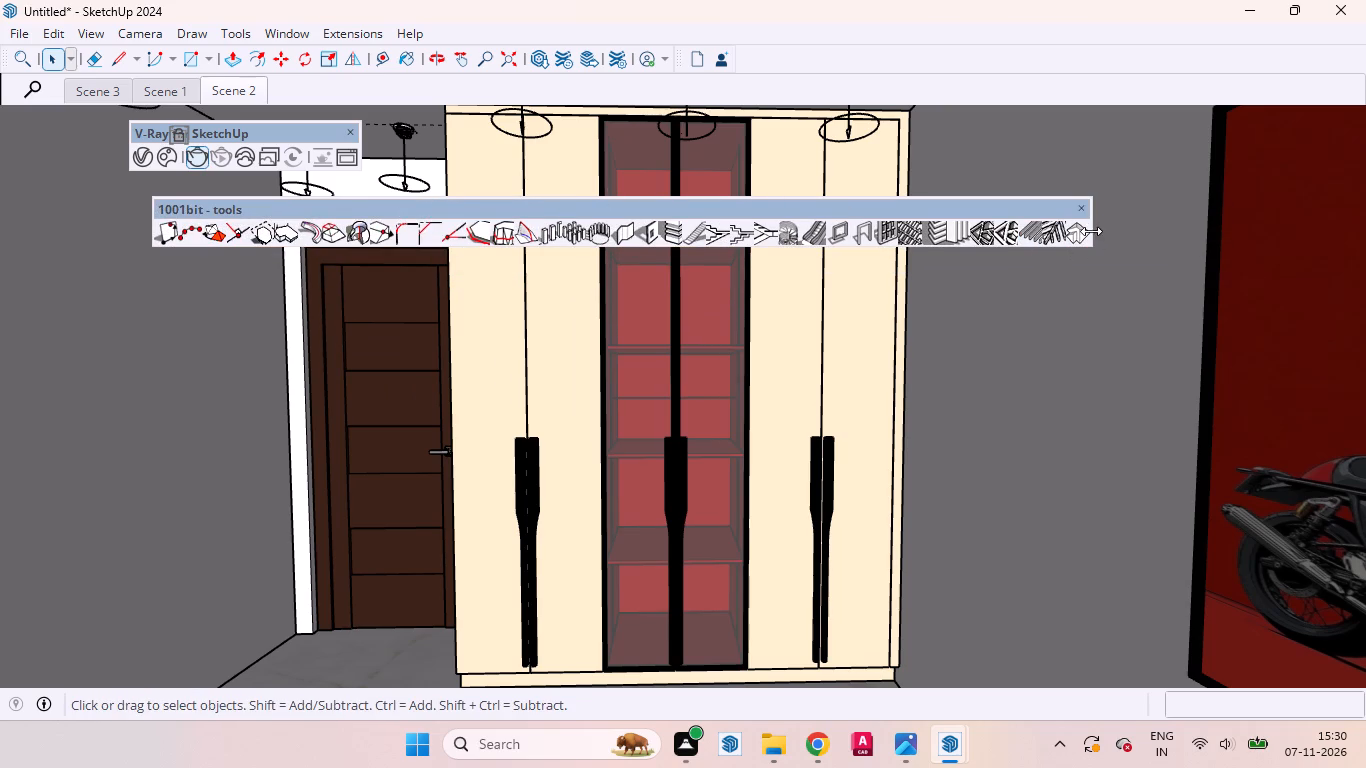
left_click(1077, 211)
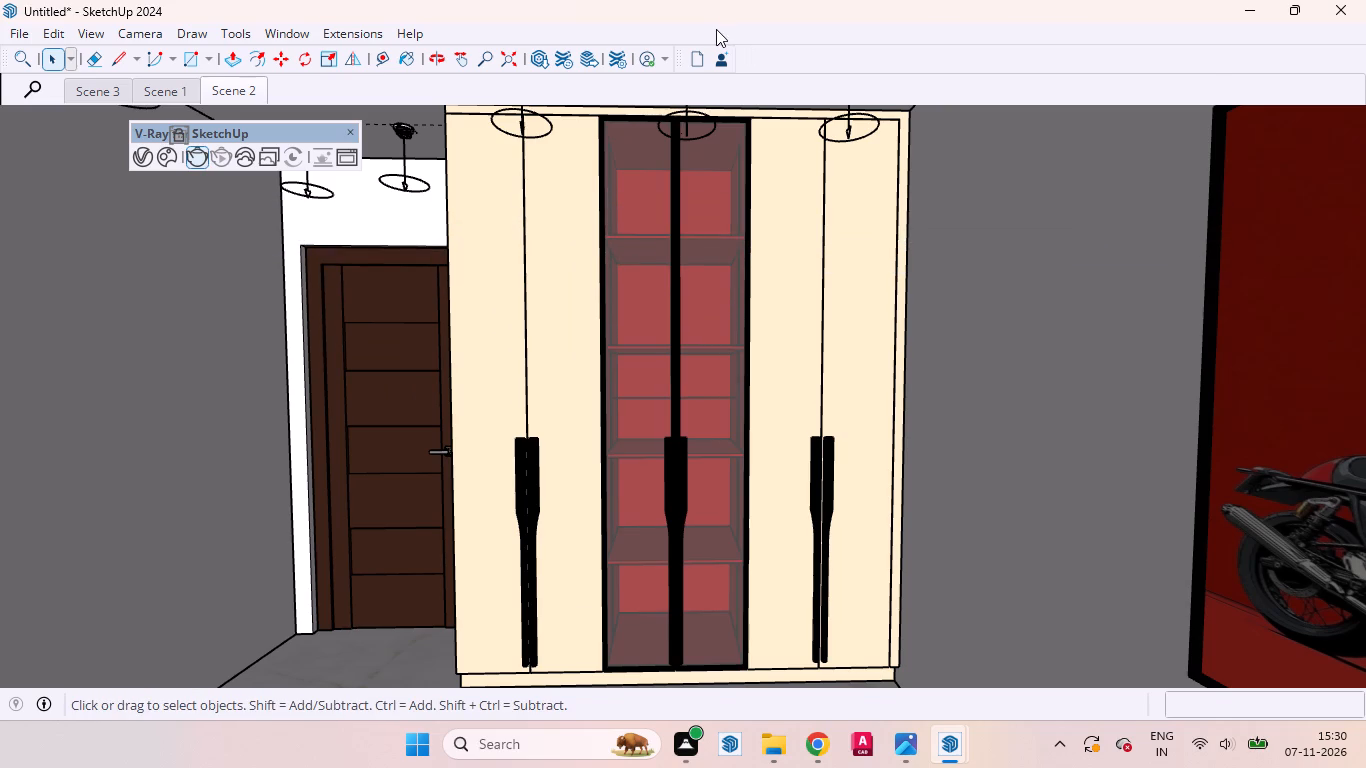
Show the Large Tool Set and hide the Getting Started tool set.
right_click(716, 29)
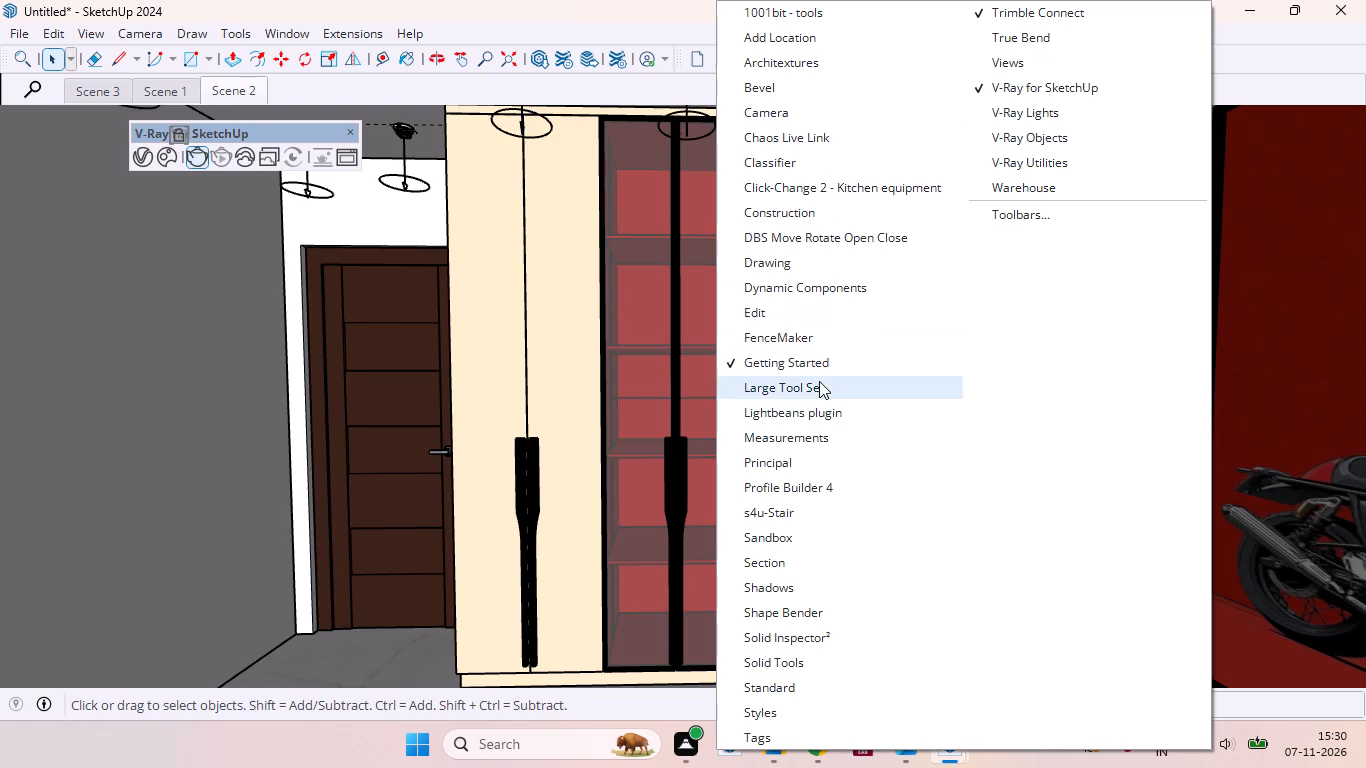
left_click(819, 381)
right_click(594, 3)
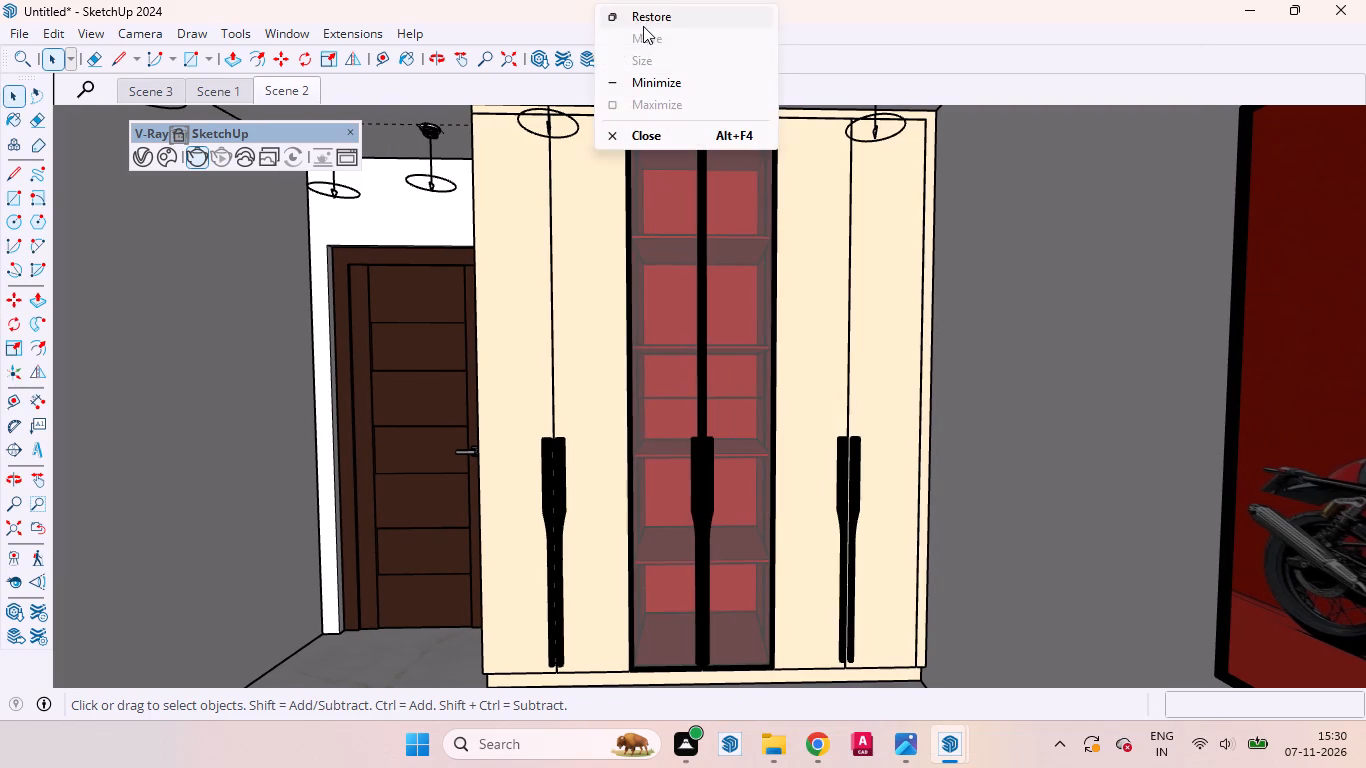
right_click(834, 40)
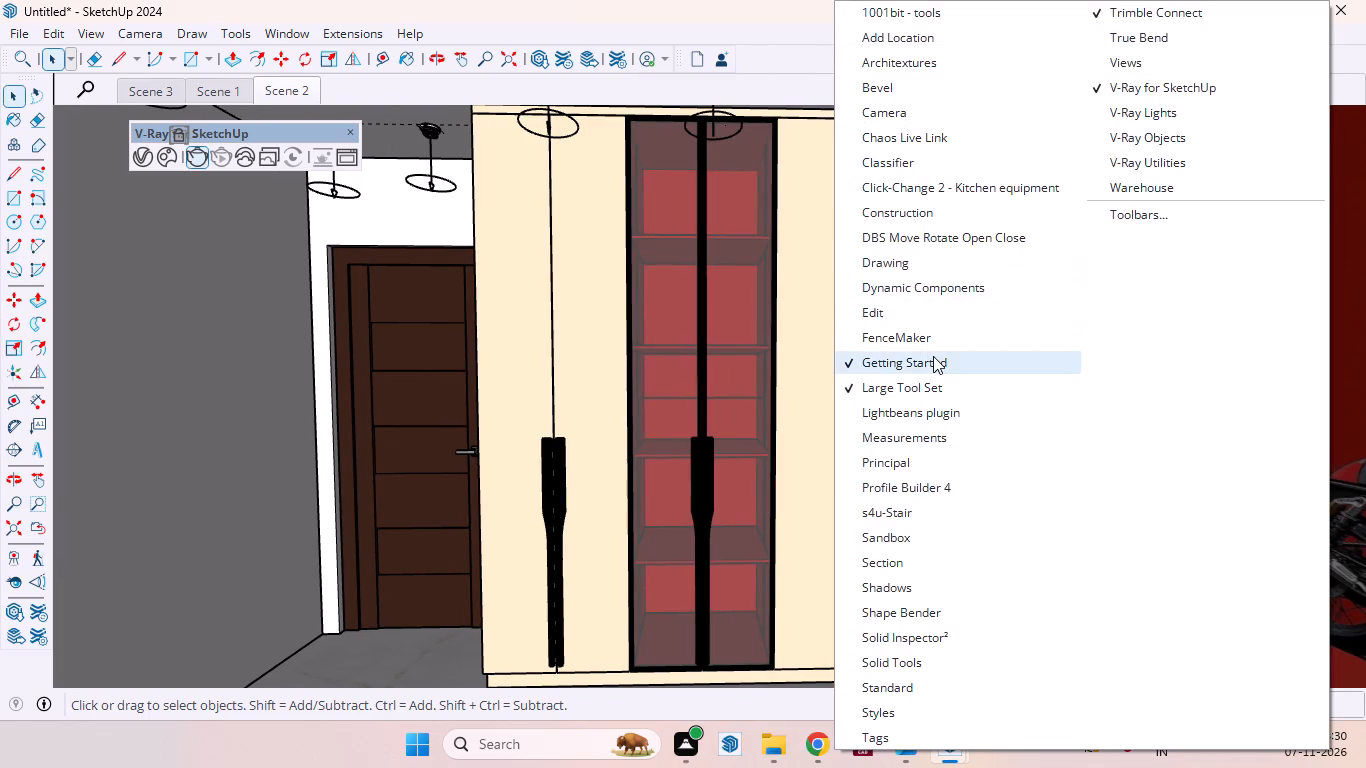
left_click(933, 357)
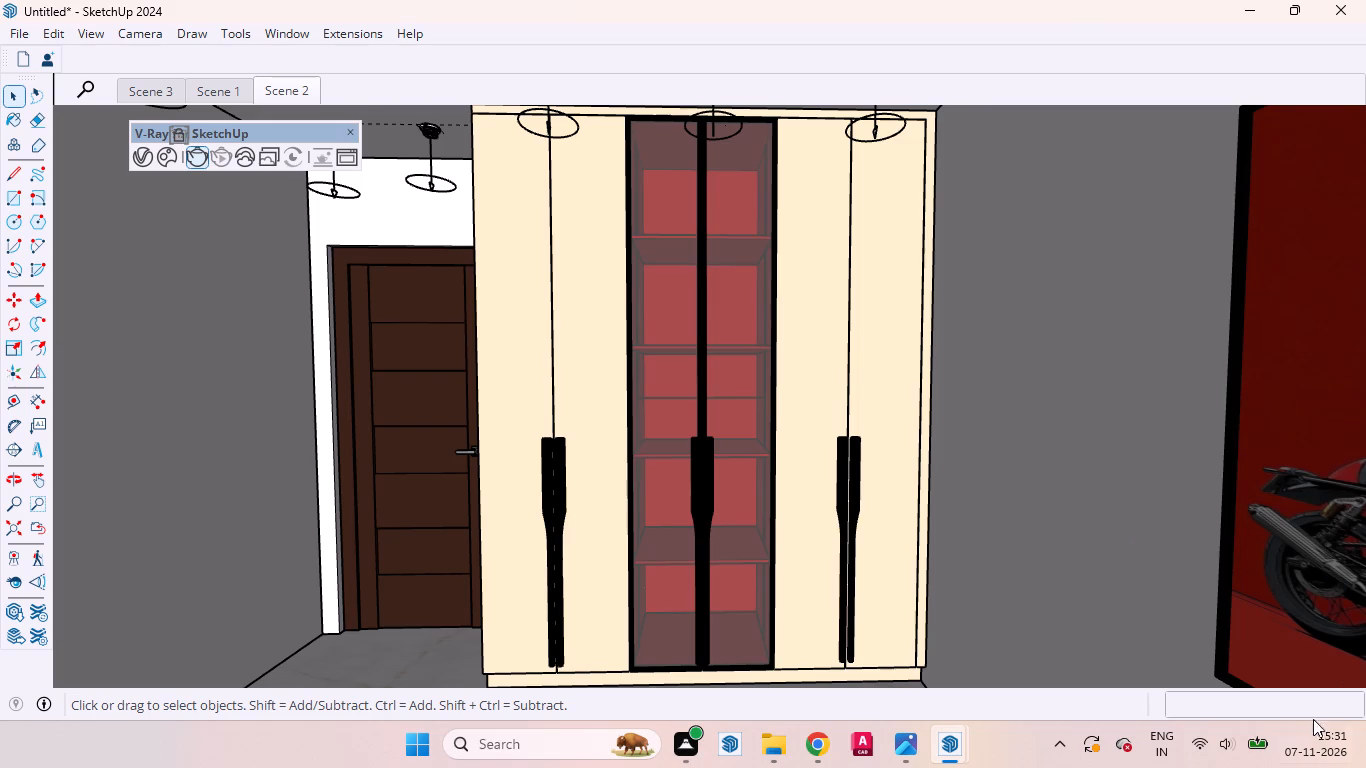
Examine the wardrobe's central glass doors and their shelving in the Scene 2 render, close up and at full size.
left_click(943, 755)
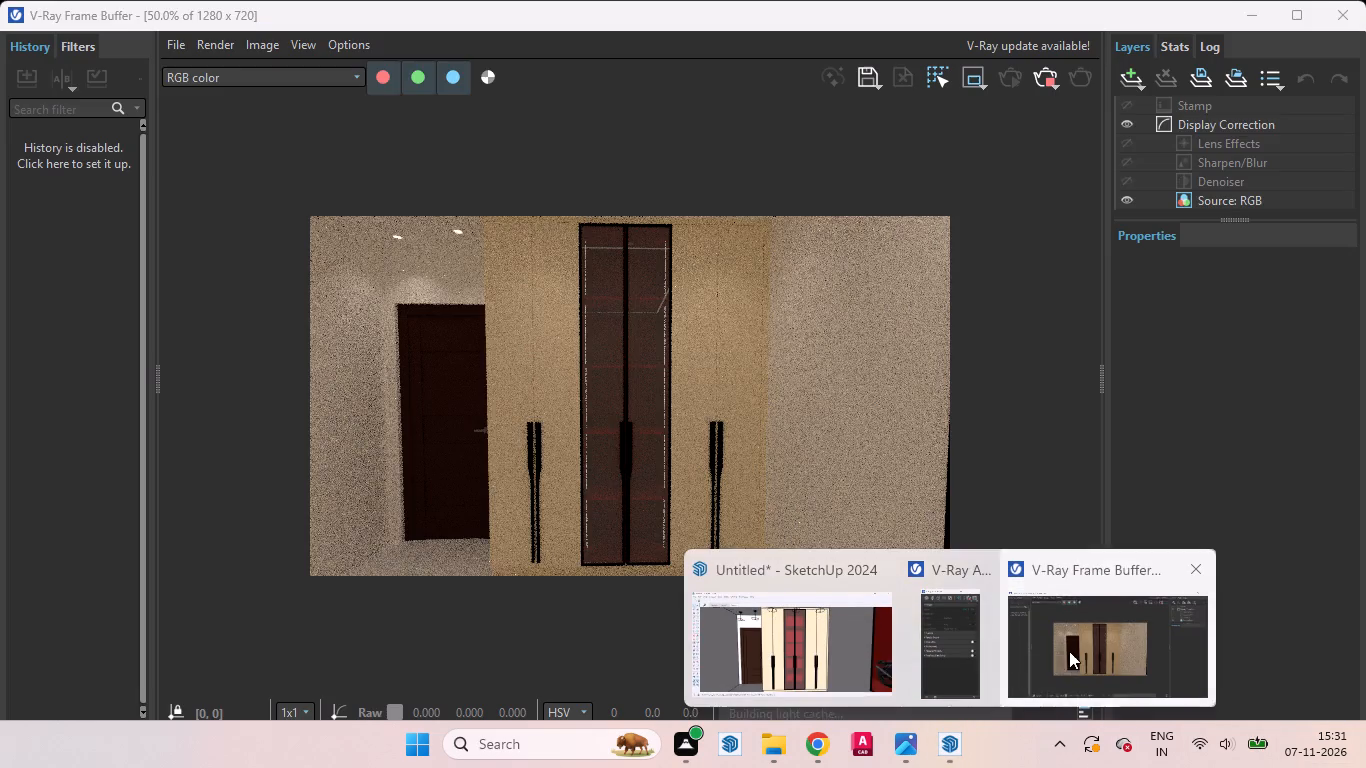
left_click(1069, 651)
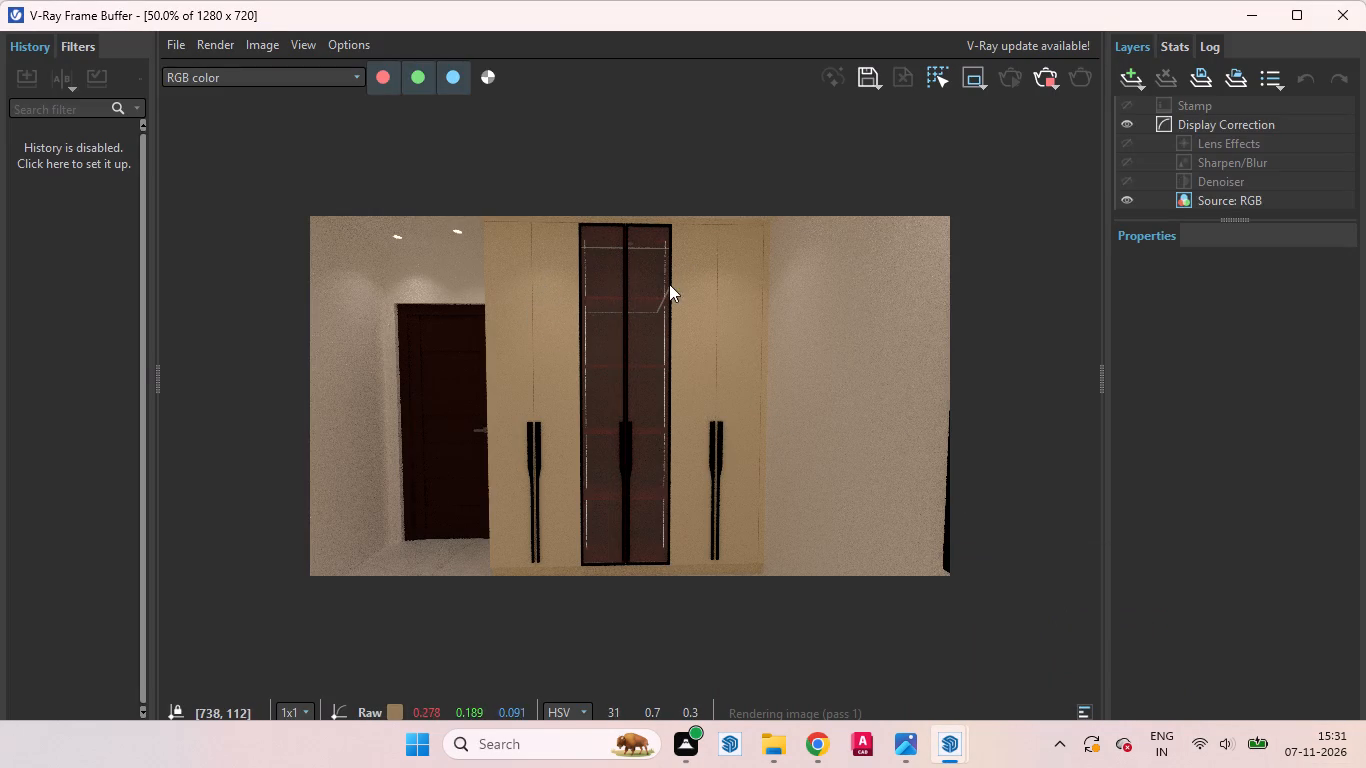
scroll(666, 295, "up", 4)
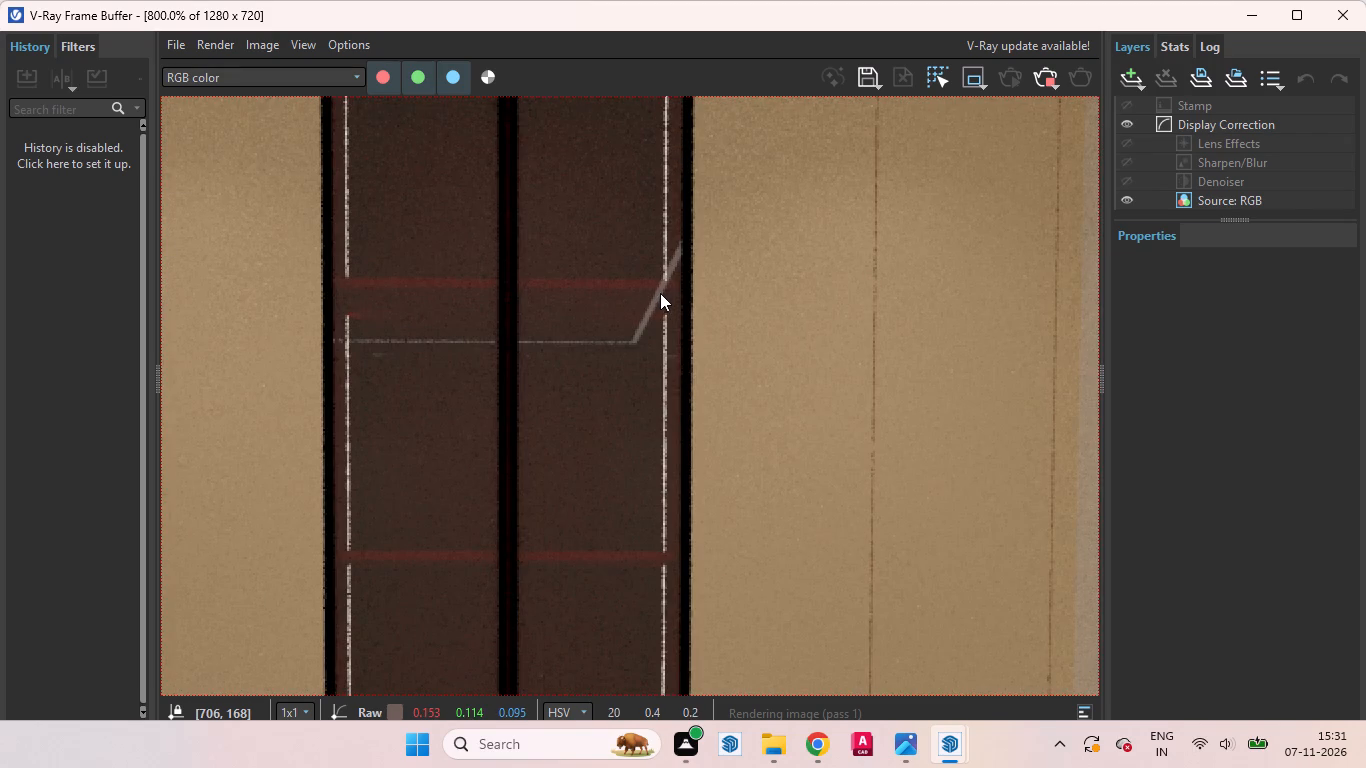
scroll(704, 319, "down", 2)
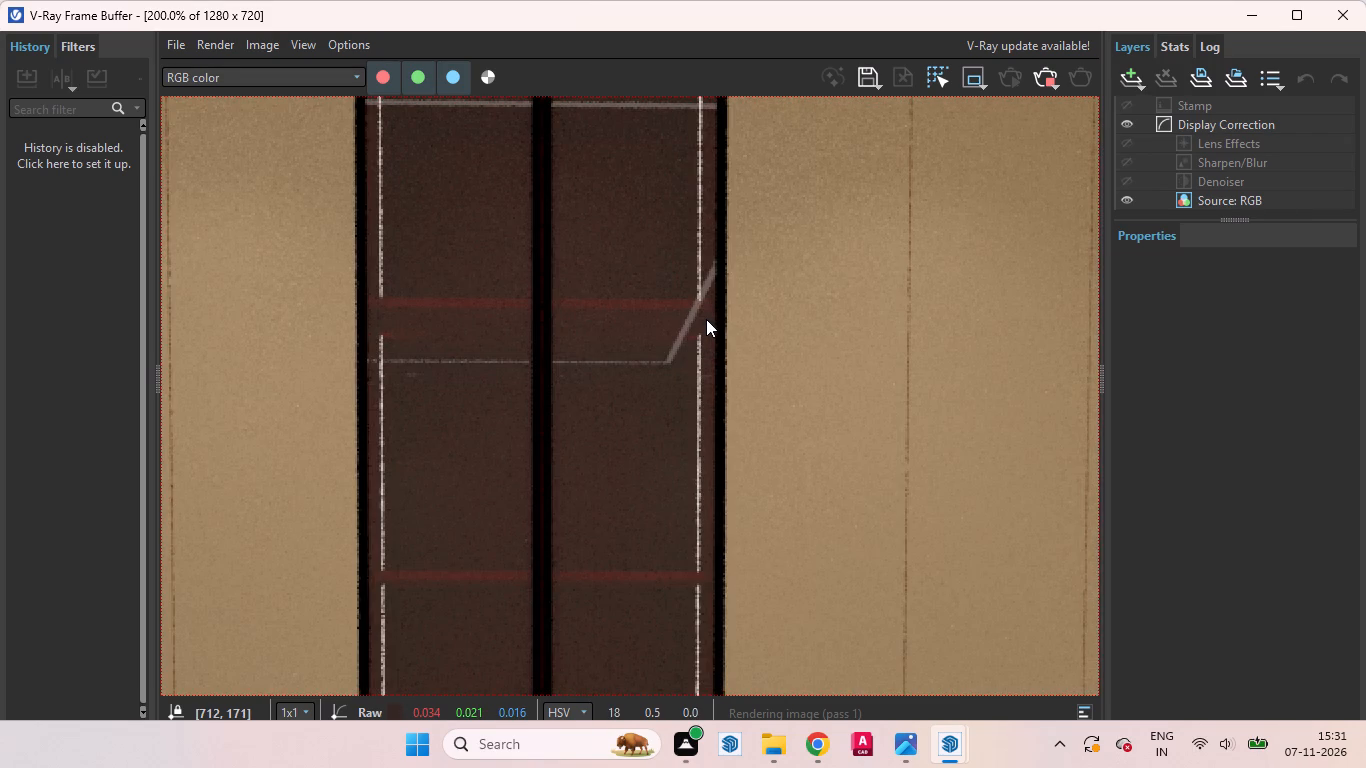
scroll(701, 331, "down", 1)
middle_click_drag(686, 411, 681, 444)
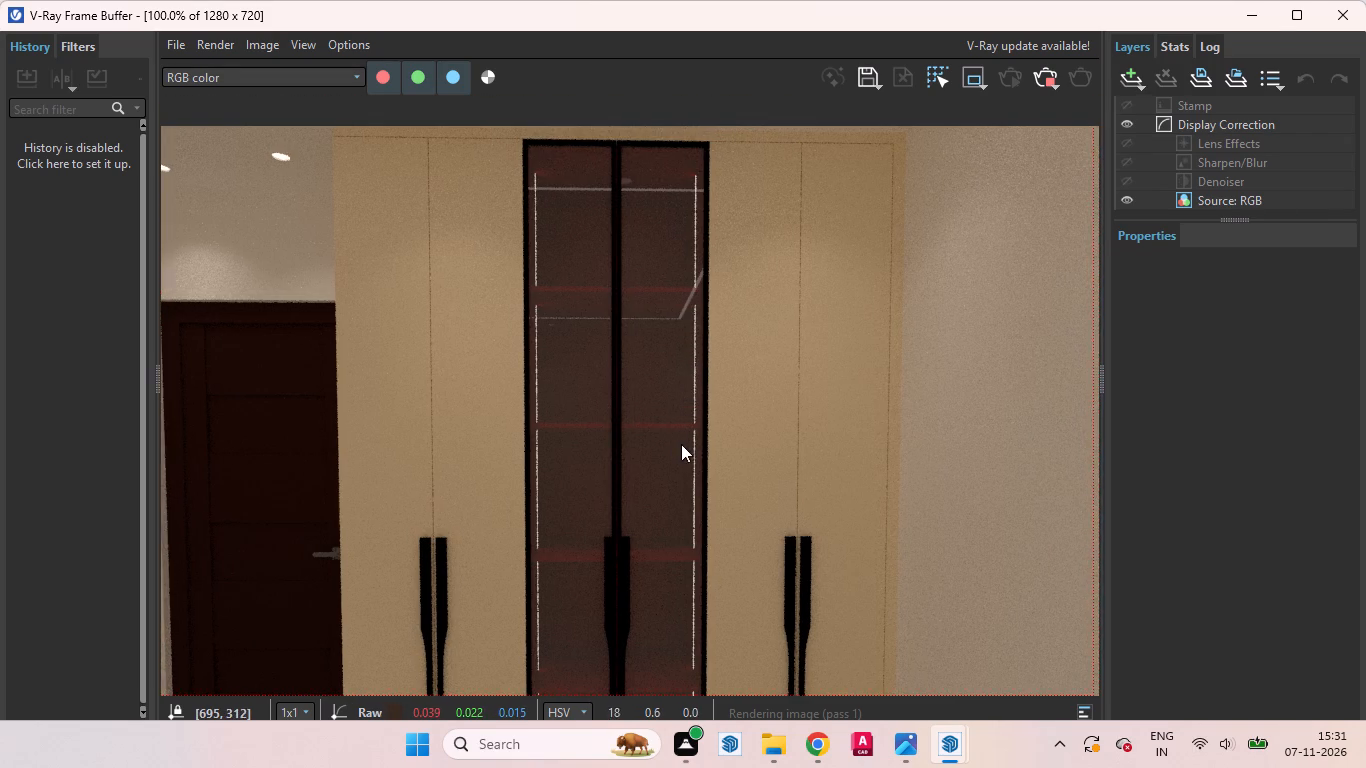
middle_click_drag(681, 444, 655, 441)
Stop the Scene 2 render and return to the model.
left_click(1042, 84)
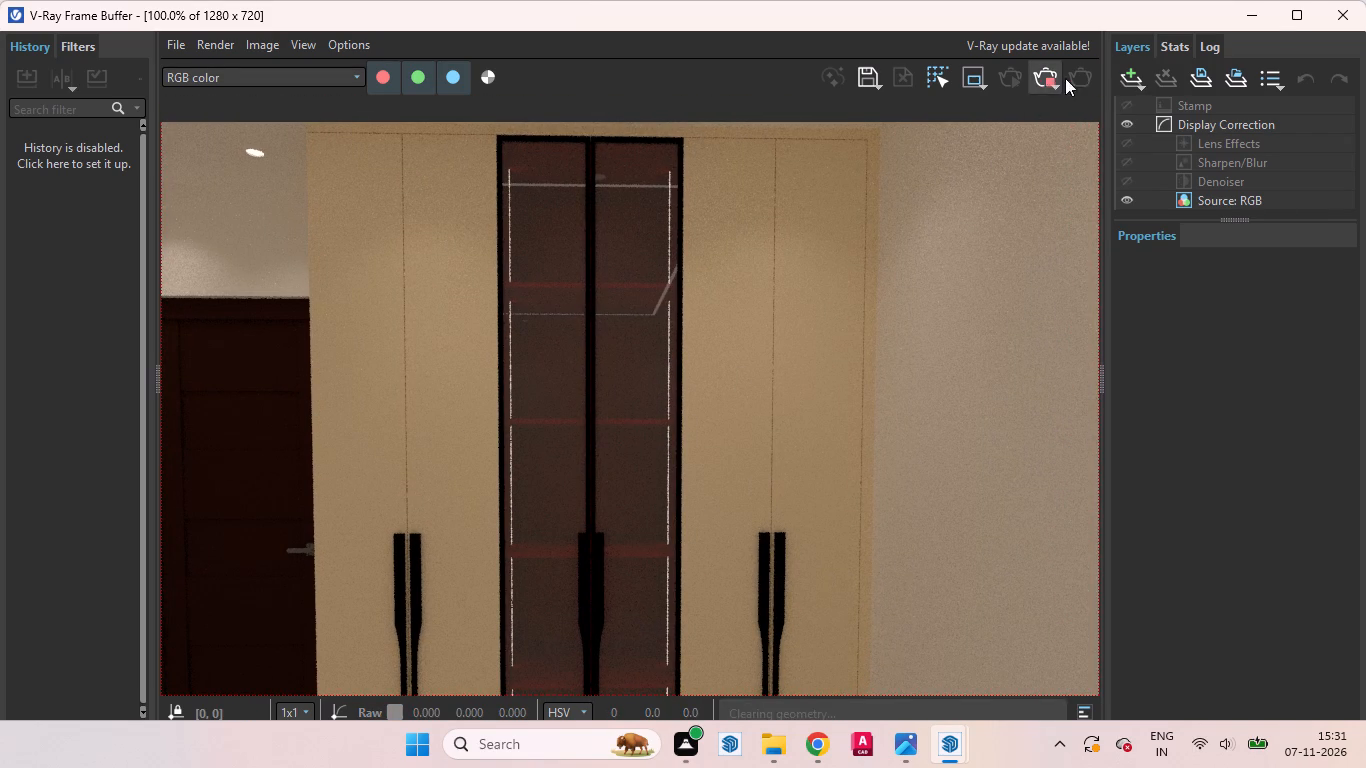
left_click(1259, 22)
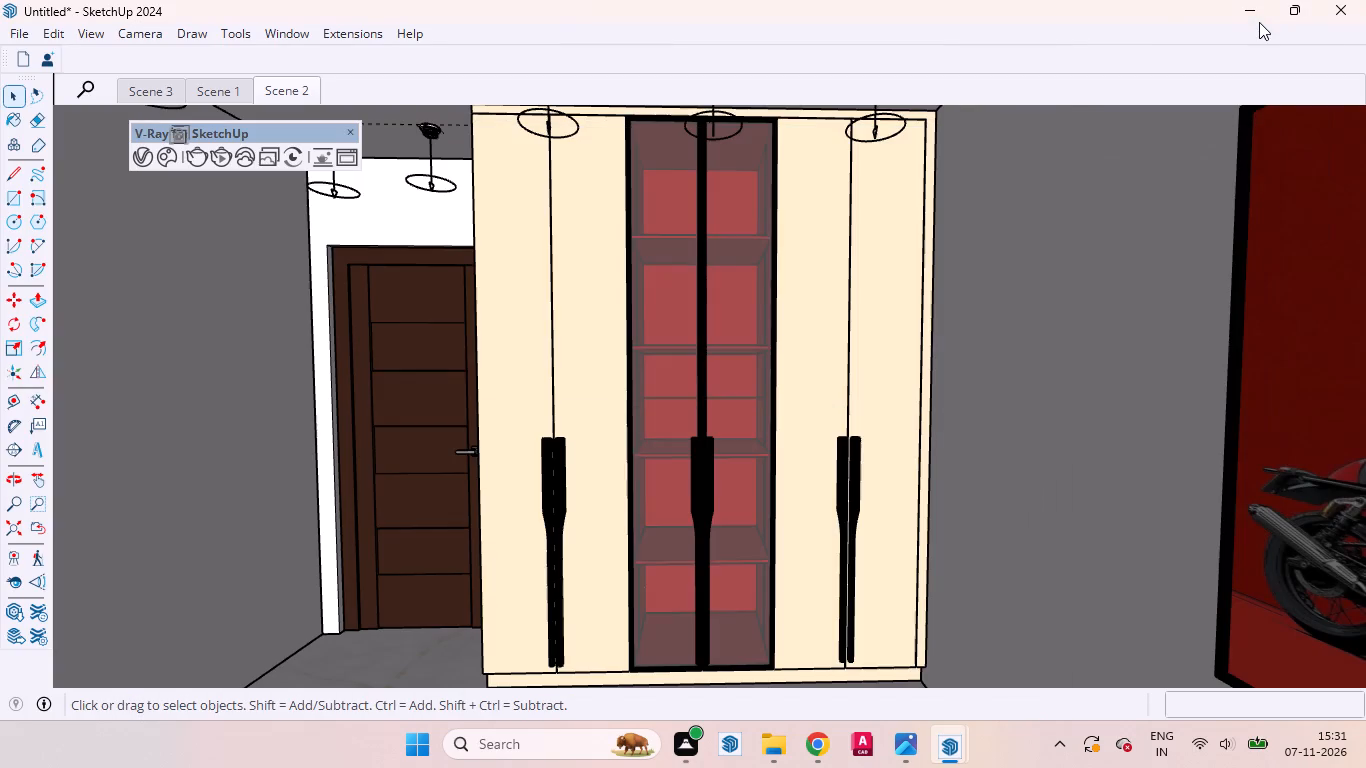
Open the wardrobe group for editing and erase the glass face of the right-hand central door.
left_click(733, 282)
double_click(733, 283)
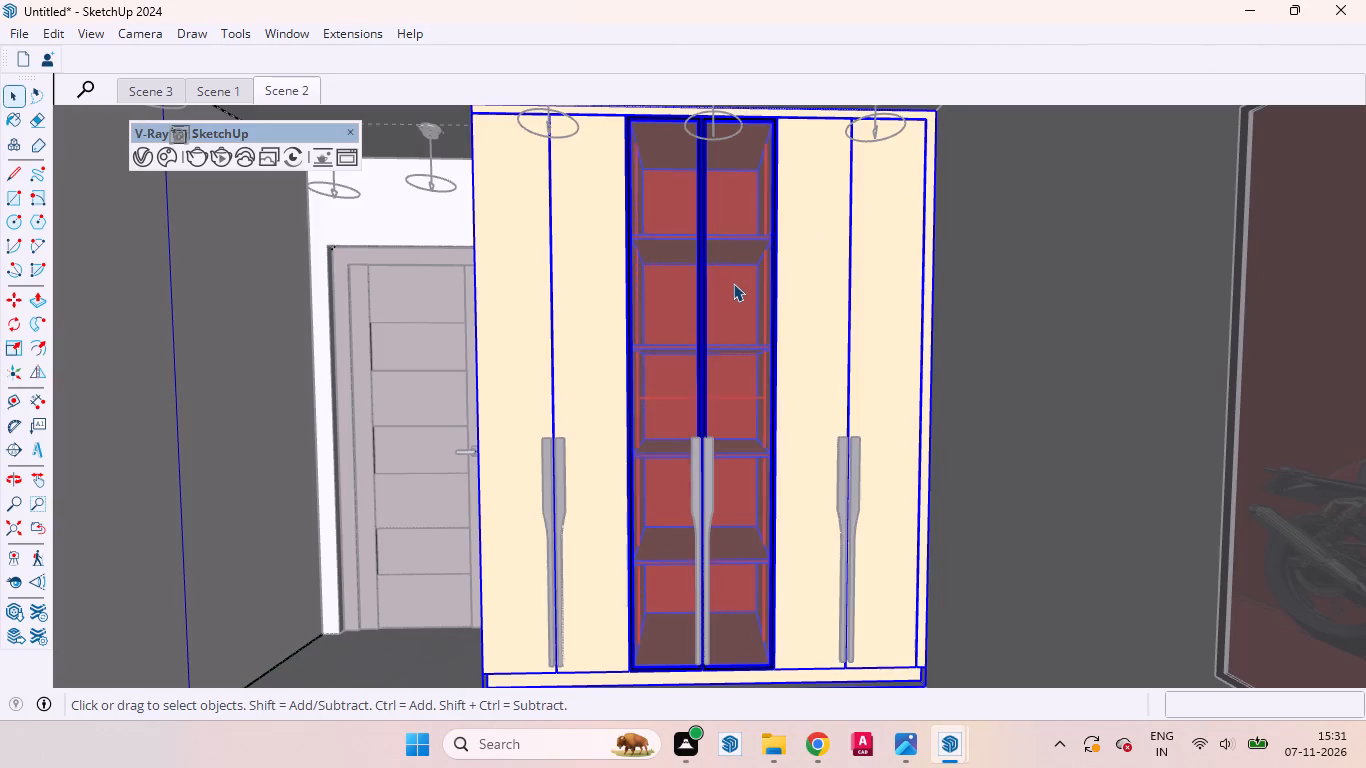
left_click(733, 284)
left_click(733, 286)
right_click(733, 286)
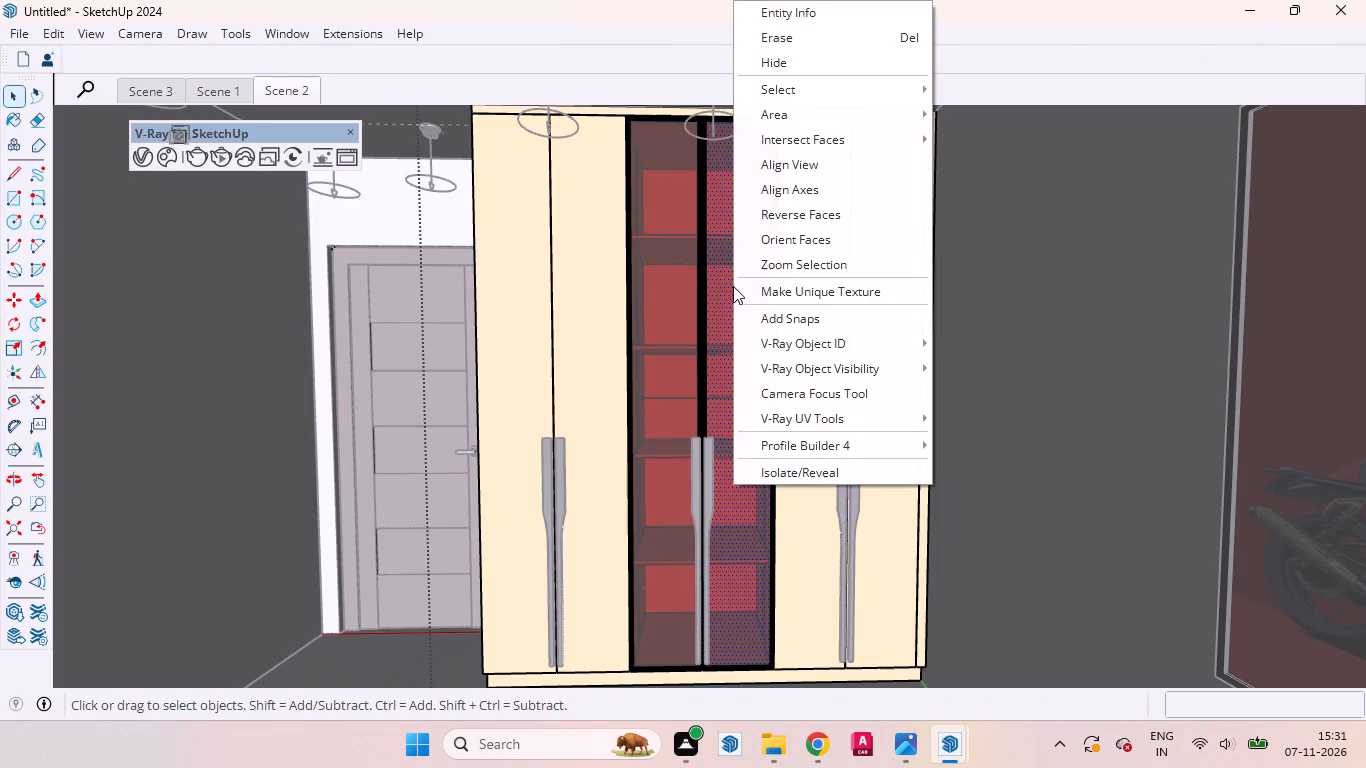
left_click(796, 38)
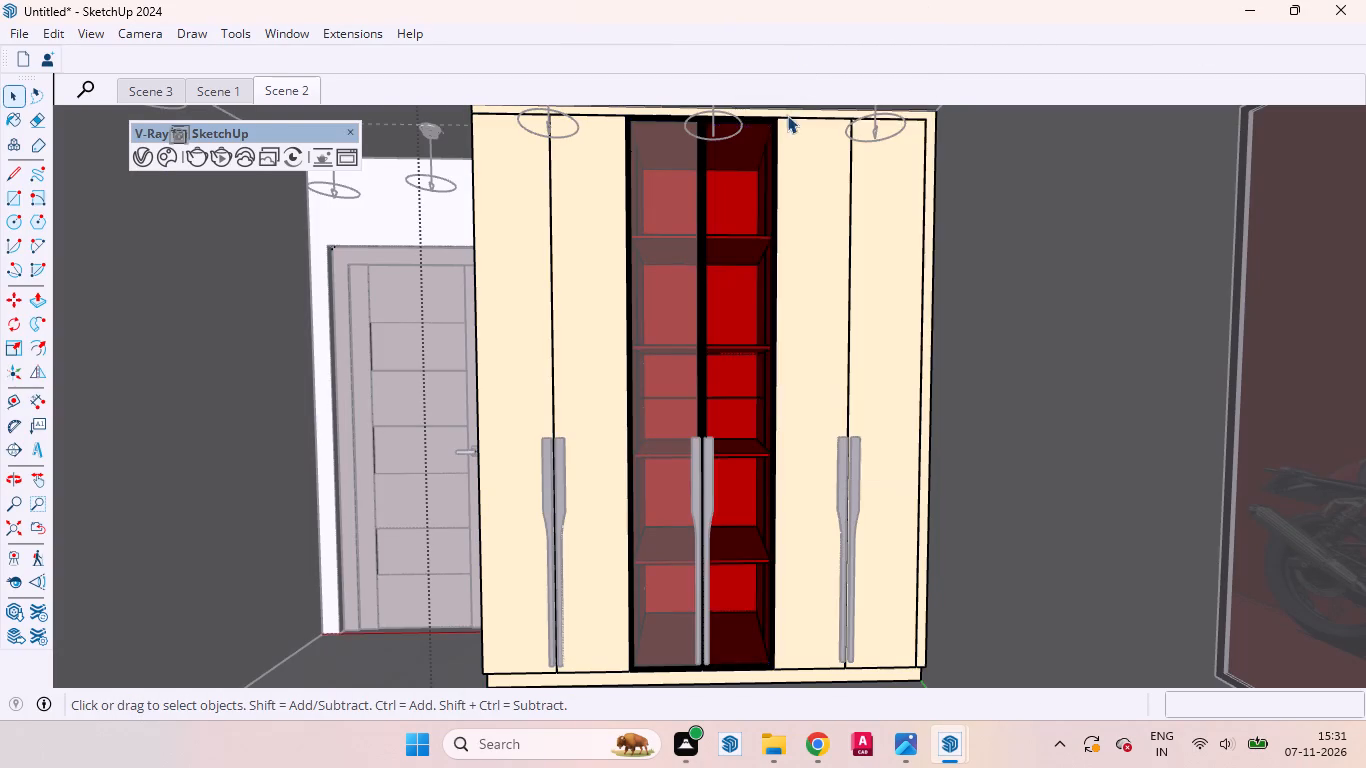
Examine the shelves, side panels and back of the wardrobe's central compartment through the opened door, up close and from farther away.
scroll(742, 141, "up", 7)
middle_click_drag(796, 288, 861, 92)
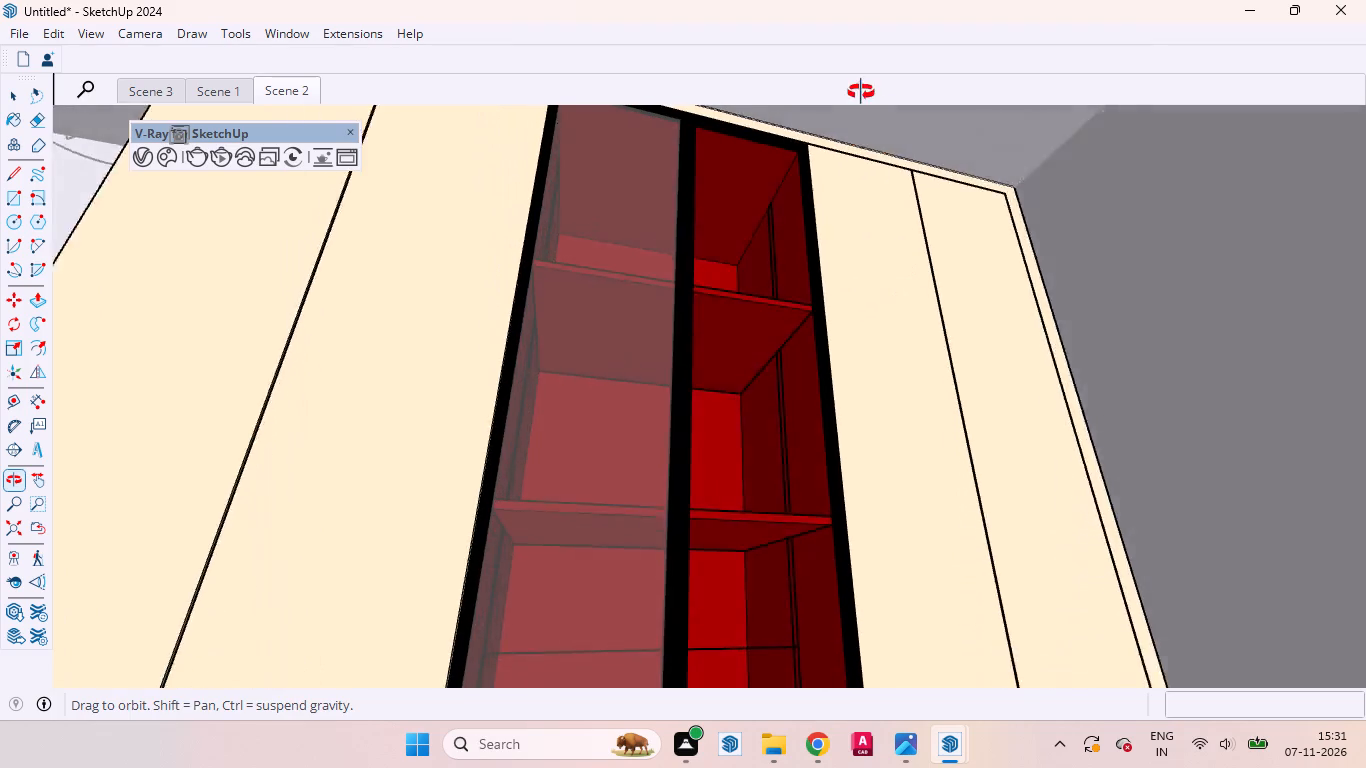
middle_click_drag(861, 92, 850, 86)
scroll(792, 226, "up", 3)
scroll(787, 237, "down", 1)
scroll(784, 296, "up", 6)
scroll(785, 341, "down", 1)
scroll(785, 341, "up", 10)
middle_click_drag(803, 317, 335, 481)
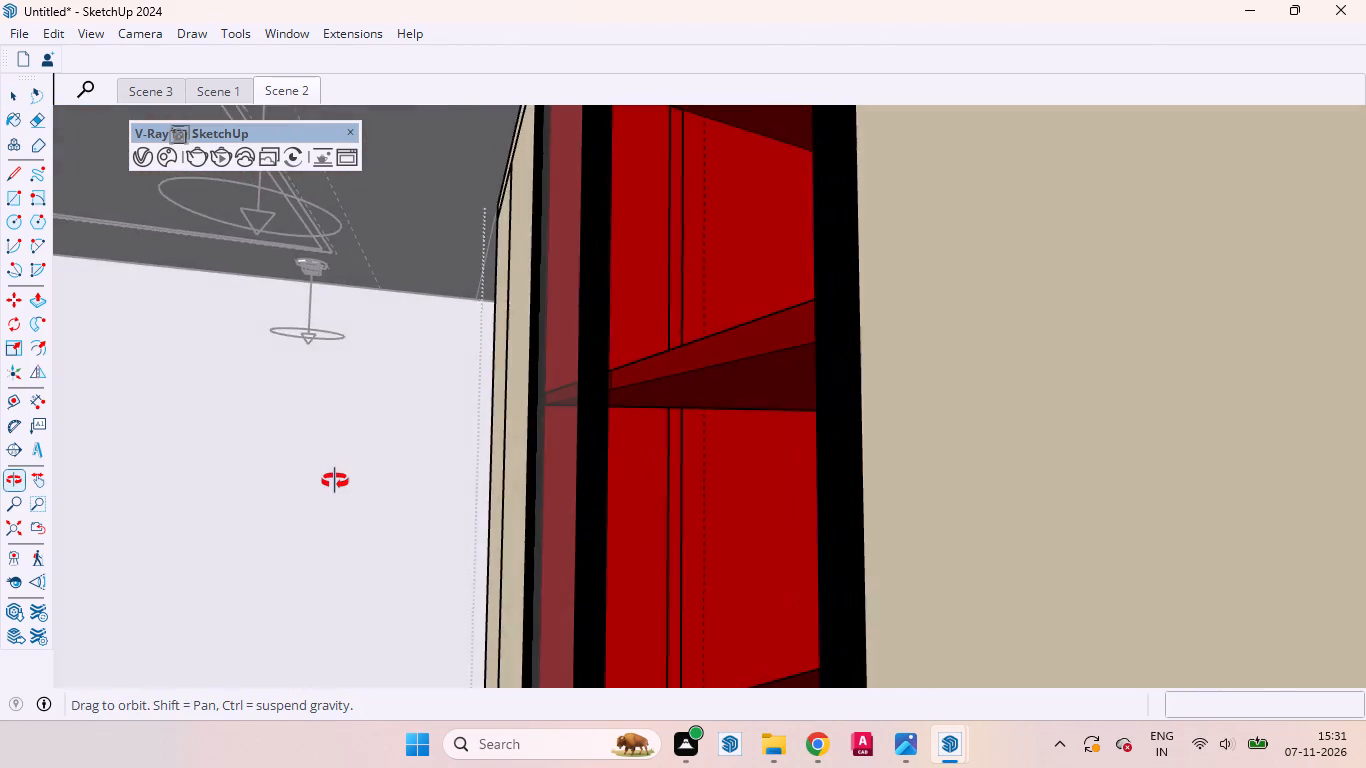
middle_click_drag(335, 481, 525, 550)
scroll(524, 433, "up", 4)
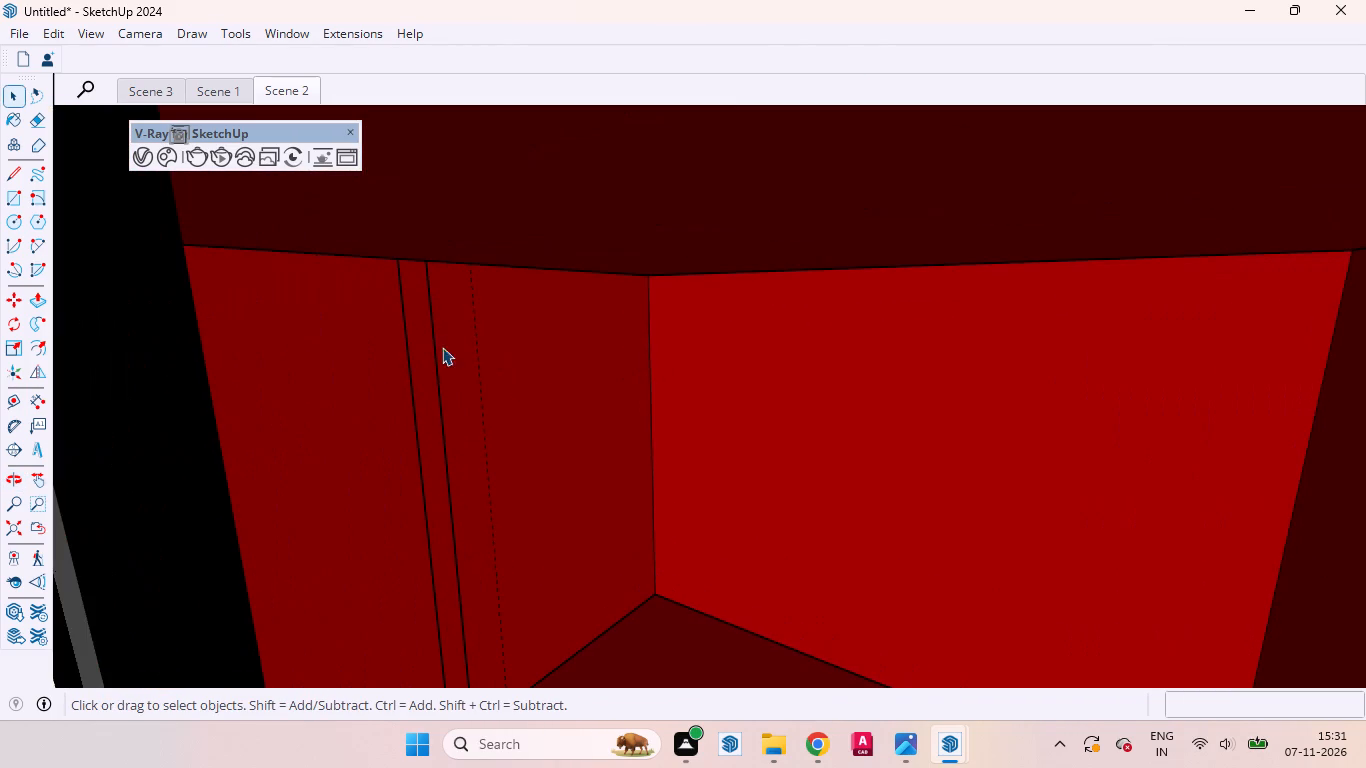
scroll(538, 380, "down", 10)
scroll(599, 363, "up", 1)
scroll(599, 363, "down", 3)
middle_click_drag(614, 413, 839, 362)
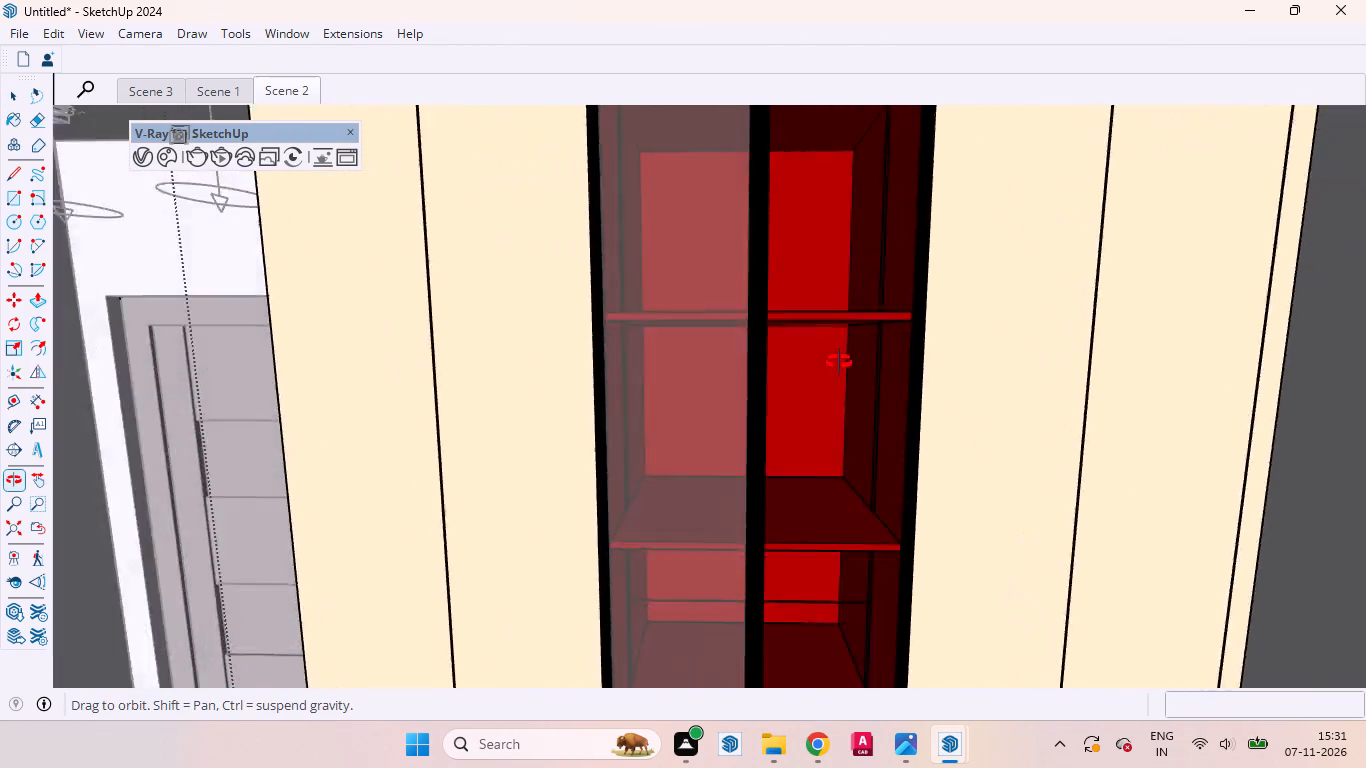
middle_click_drag(839, 362, 843, 347)
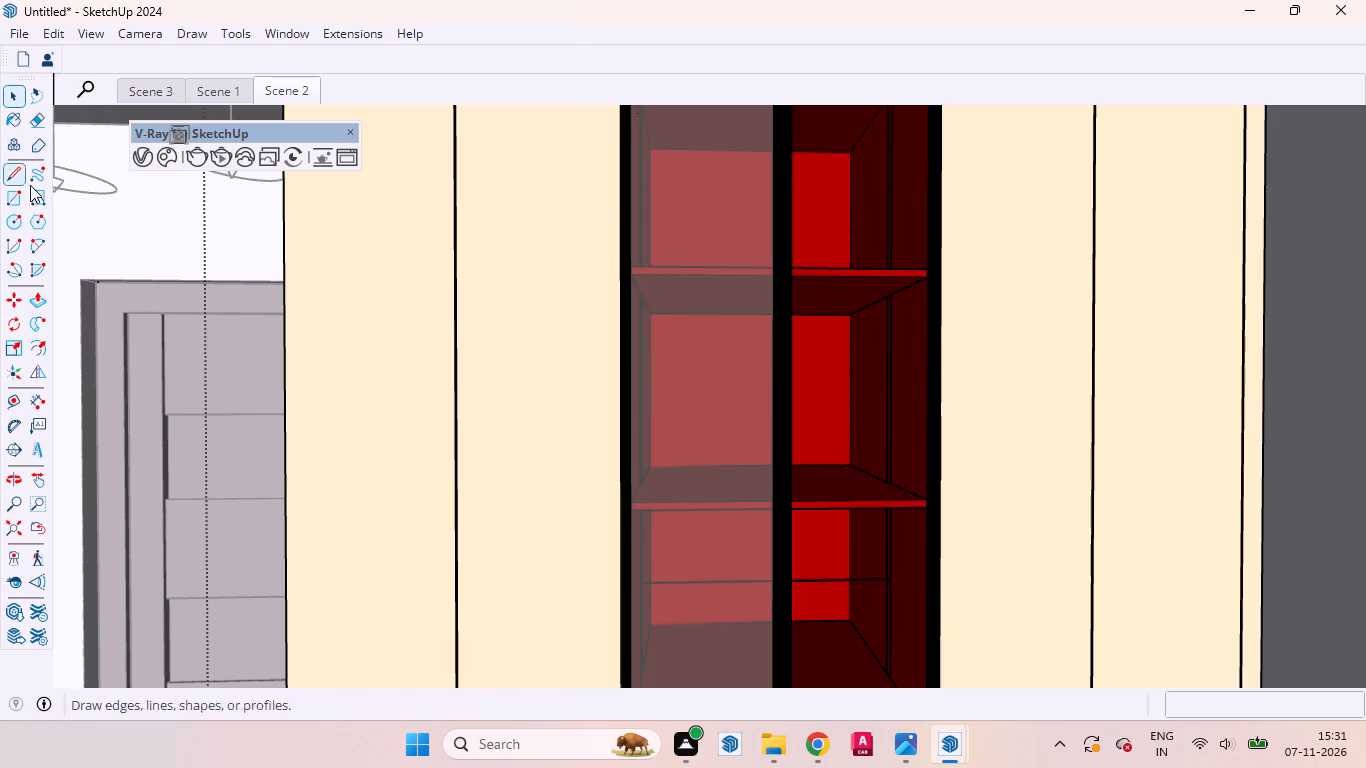
scroll(208, 63, "down", 3)
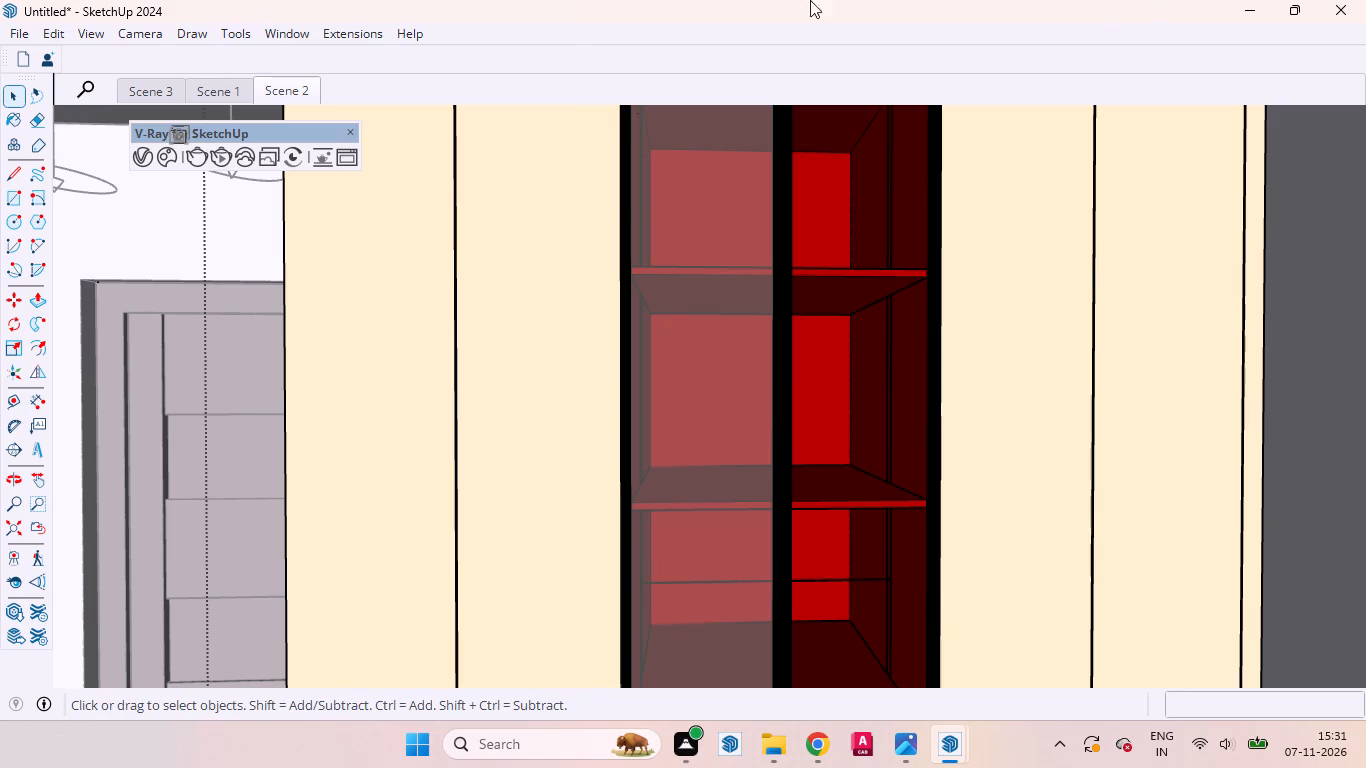
scroll(741, 324, "down", 3)
scroll(733, 326, "up", 2)
scroll(733, 326, "down", 6)
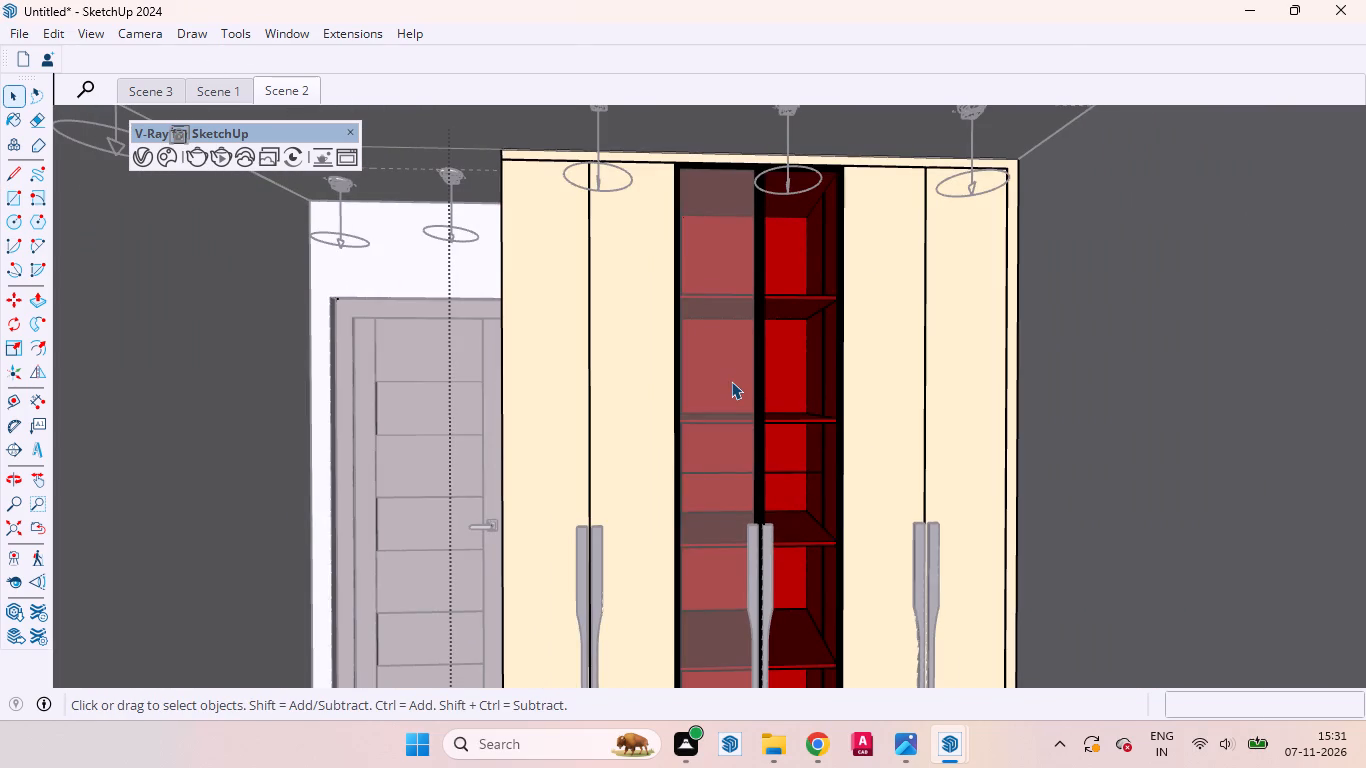
middle_click_drag(731, 381, 755, 335)
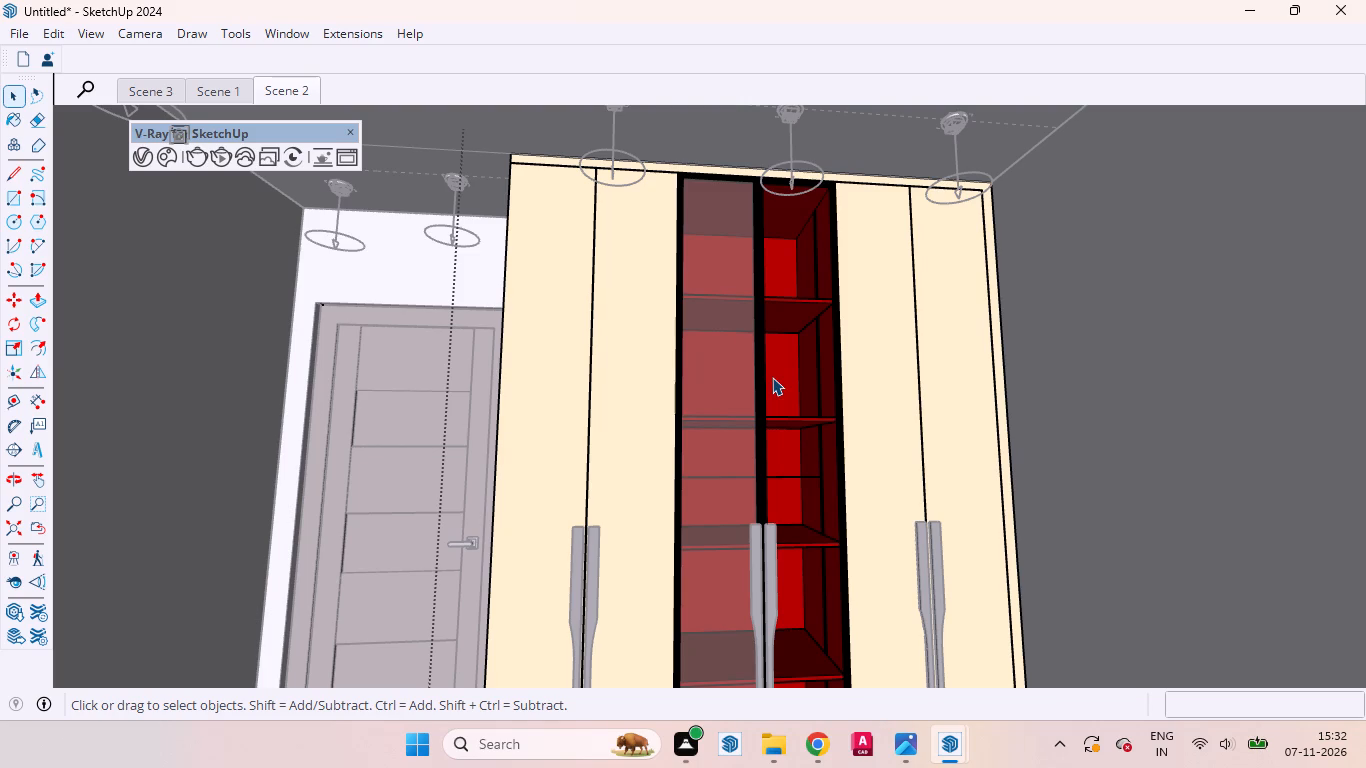
scroll(726, 438, "down", 2)
scroll(830, 293, "up", 2)
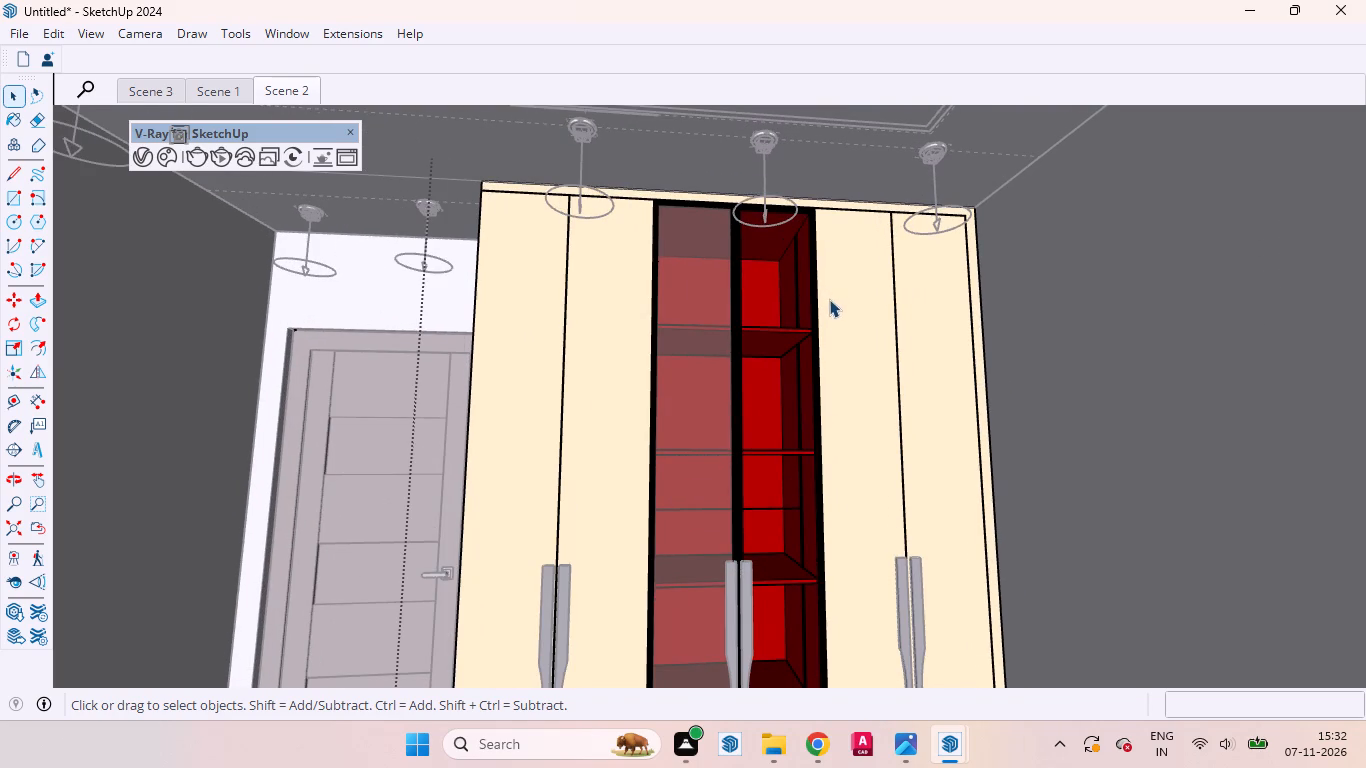
Draw a rectangle about 1' 1 5/16" by 8' 9 5/8" across the right-hand central door's opening, constrained to the door plane, inside its black frame.
key("r")
scroll(845, 203, "up", 13)
middle_click_drag(763, 284, 867, 218)
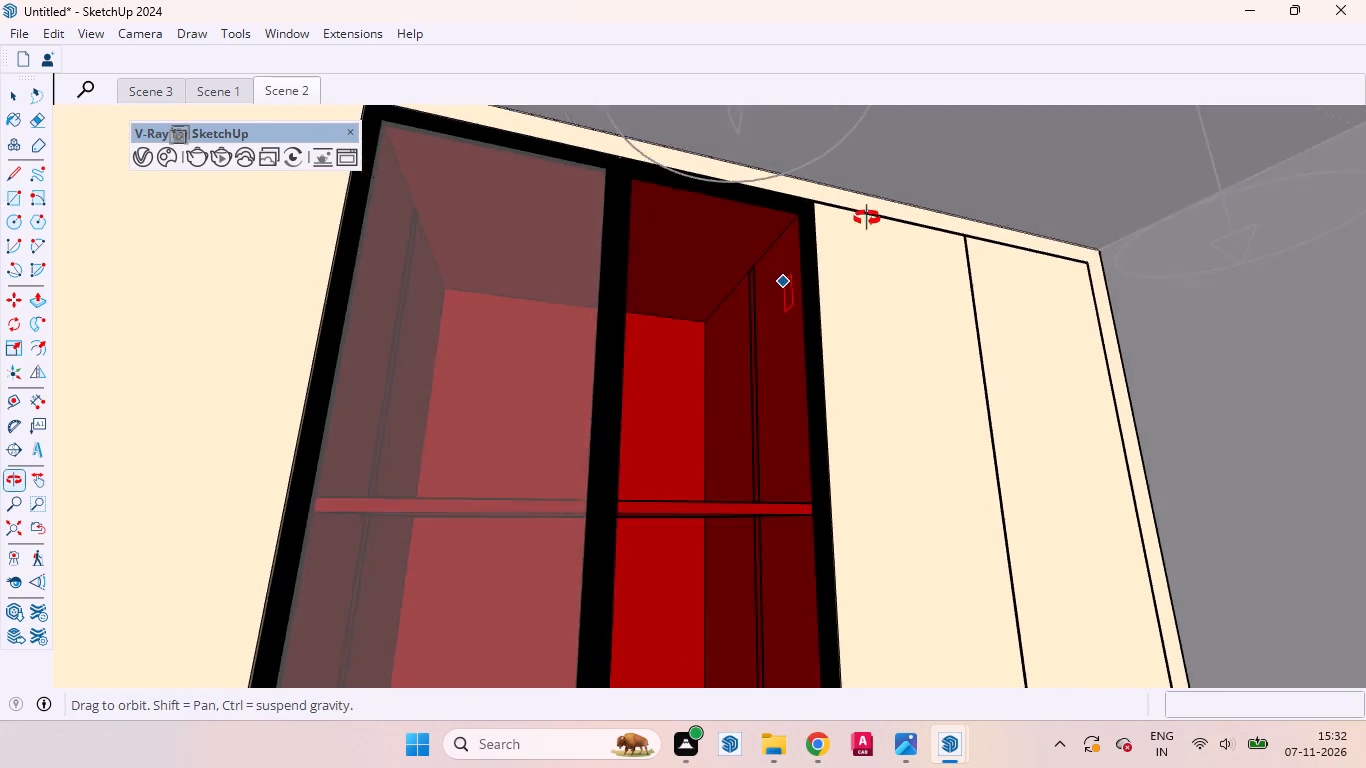
middle_click_drag(867, 218, 888, 199)
scroll(837, 212, "up", 4)
scroll(829, 212, "down", 1)
scroll(826, 212, "up", 14)
scroll(810, 216, "down", 1)
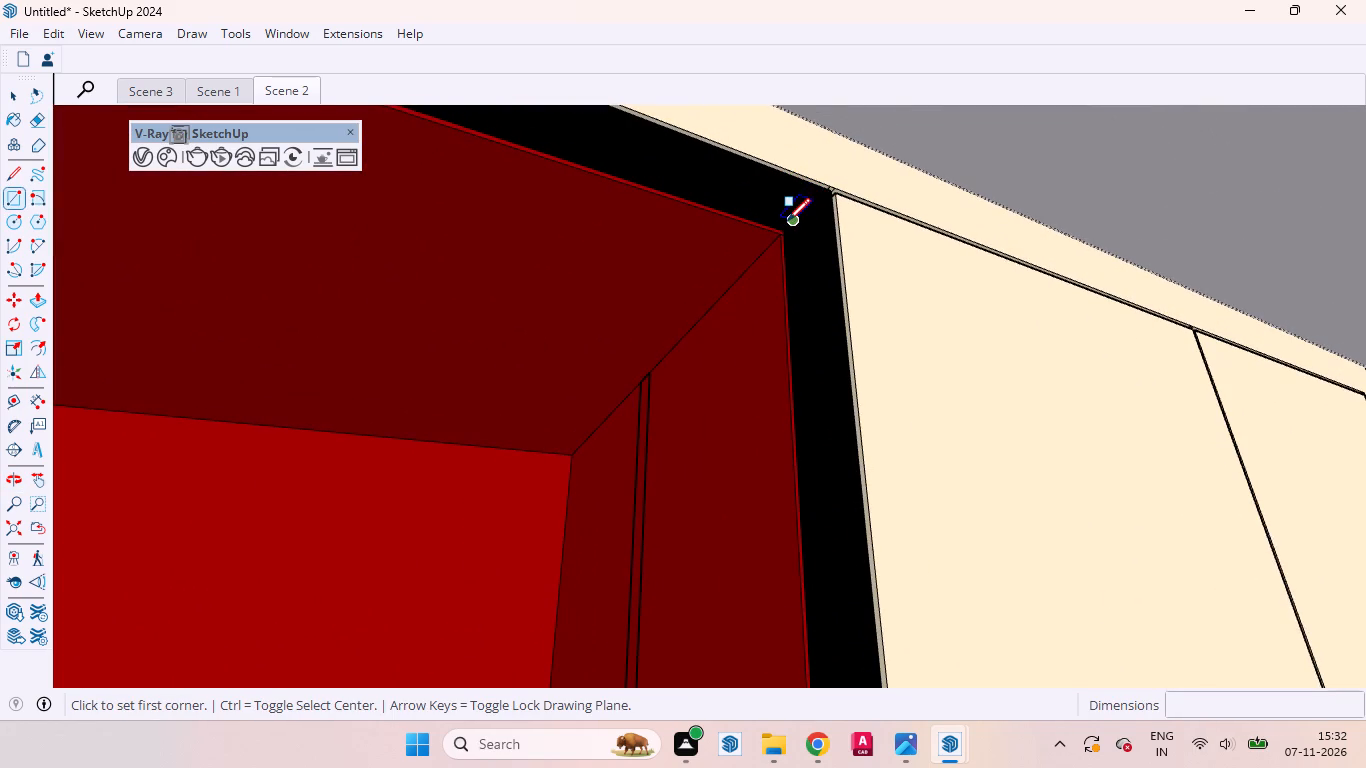
middle_click_drag(776, 238, 973, 224)
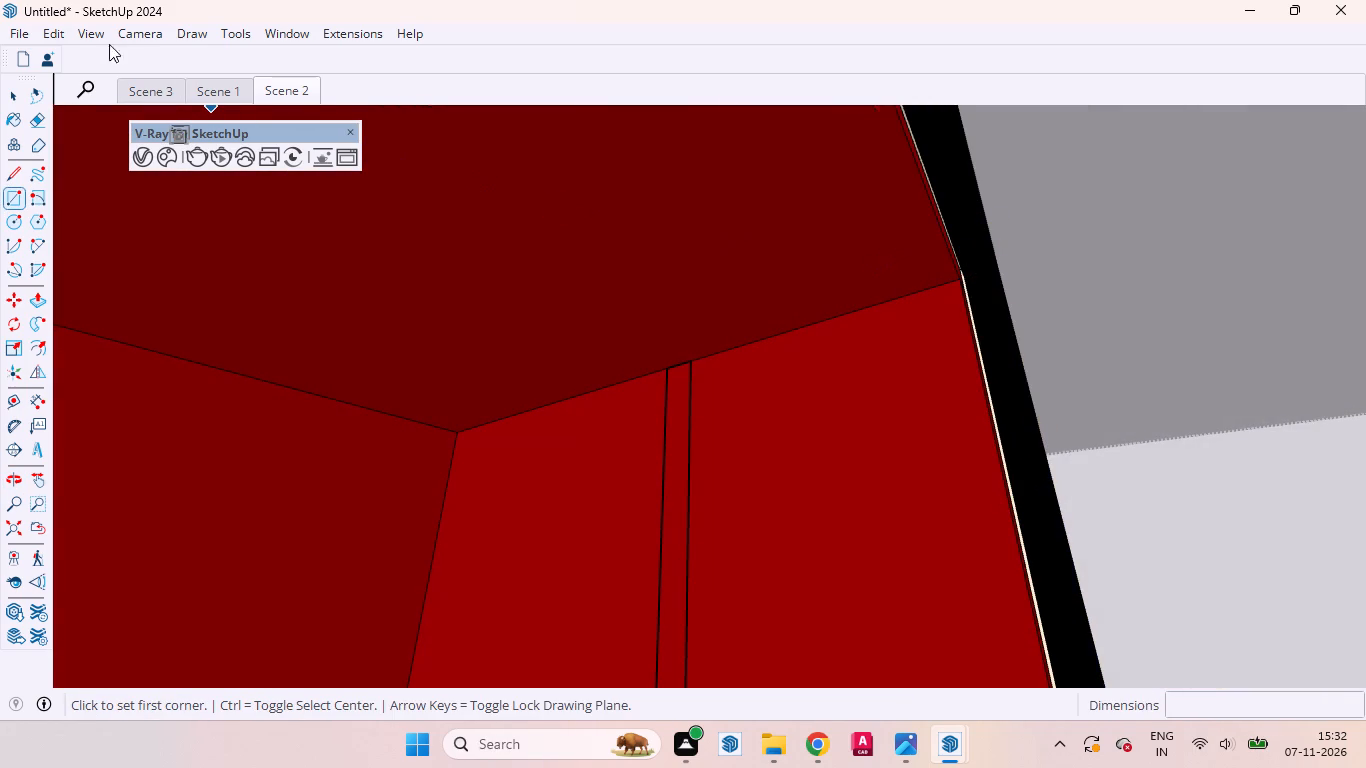
left_click(46, 34)
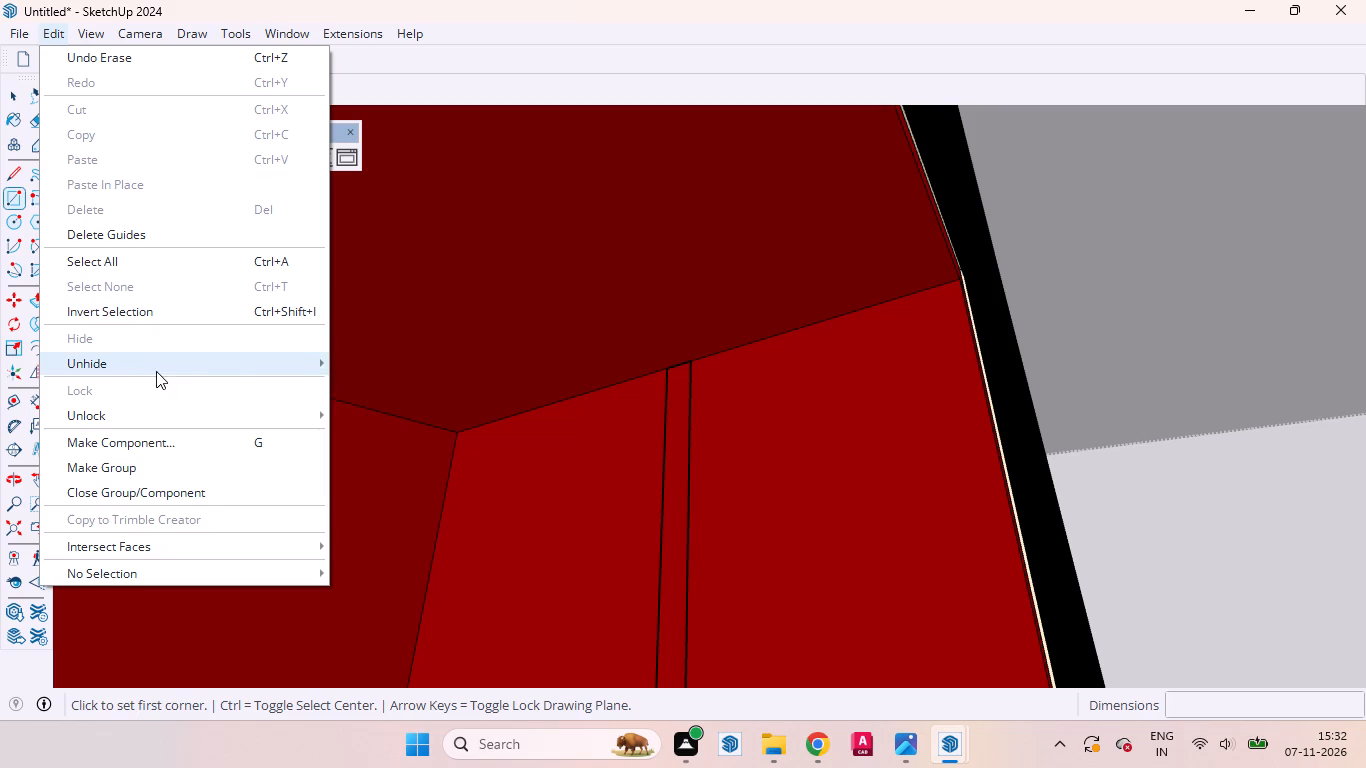
key("r")
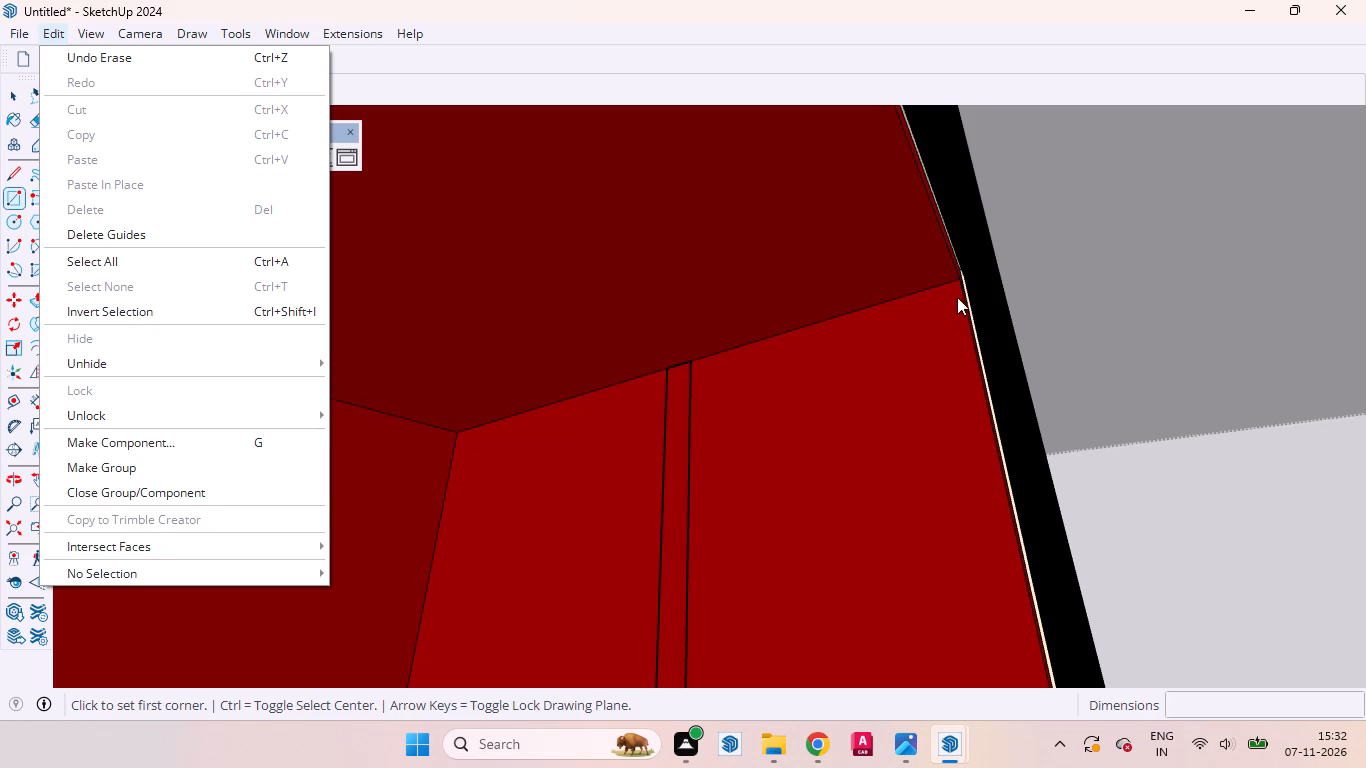
key("r")
left_click(631, 73)
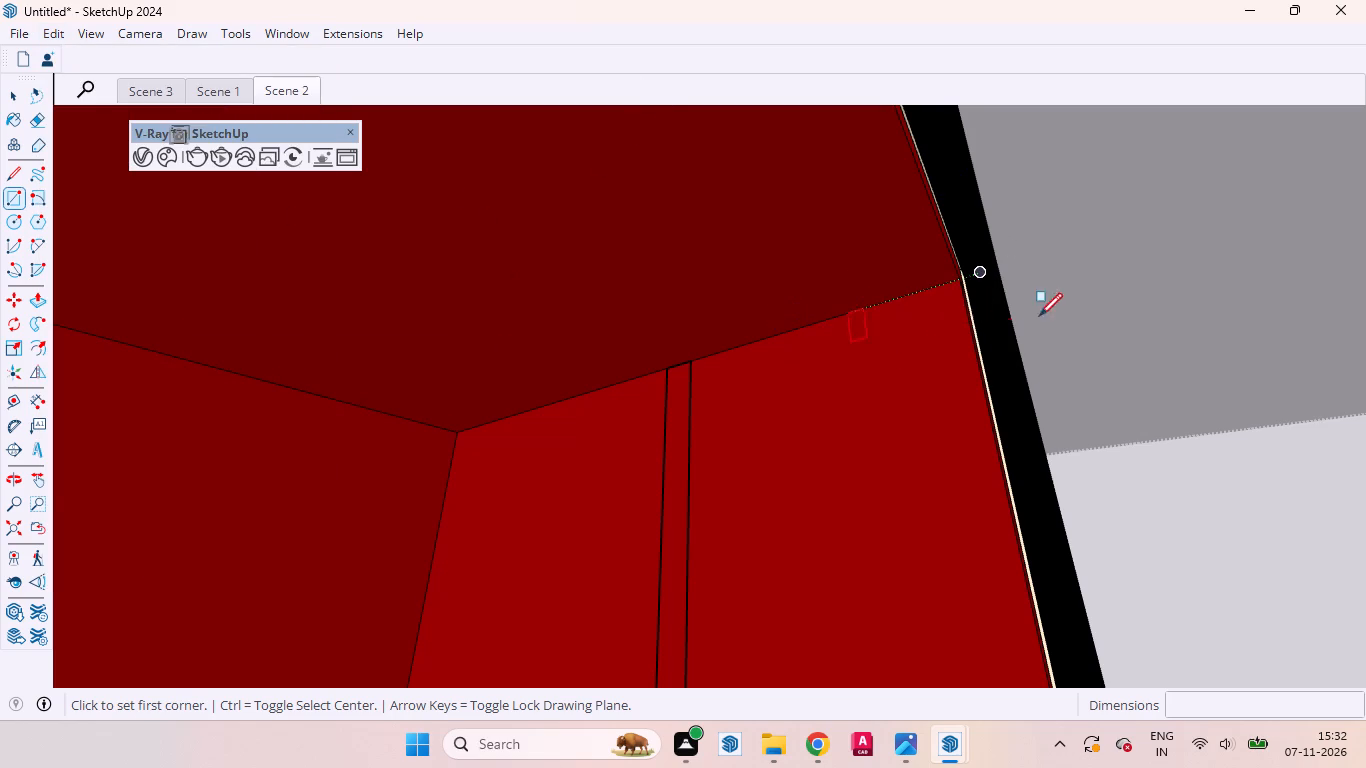
left_click(979, 275)
middle_click_drag(920, 426, 529, 540)
scroll(550, 497, "up", 1)
scroll(624, 422, "down", 10)
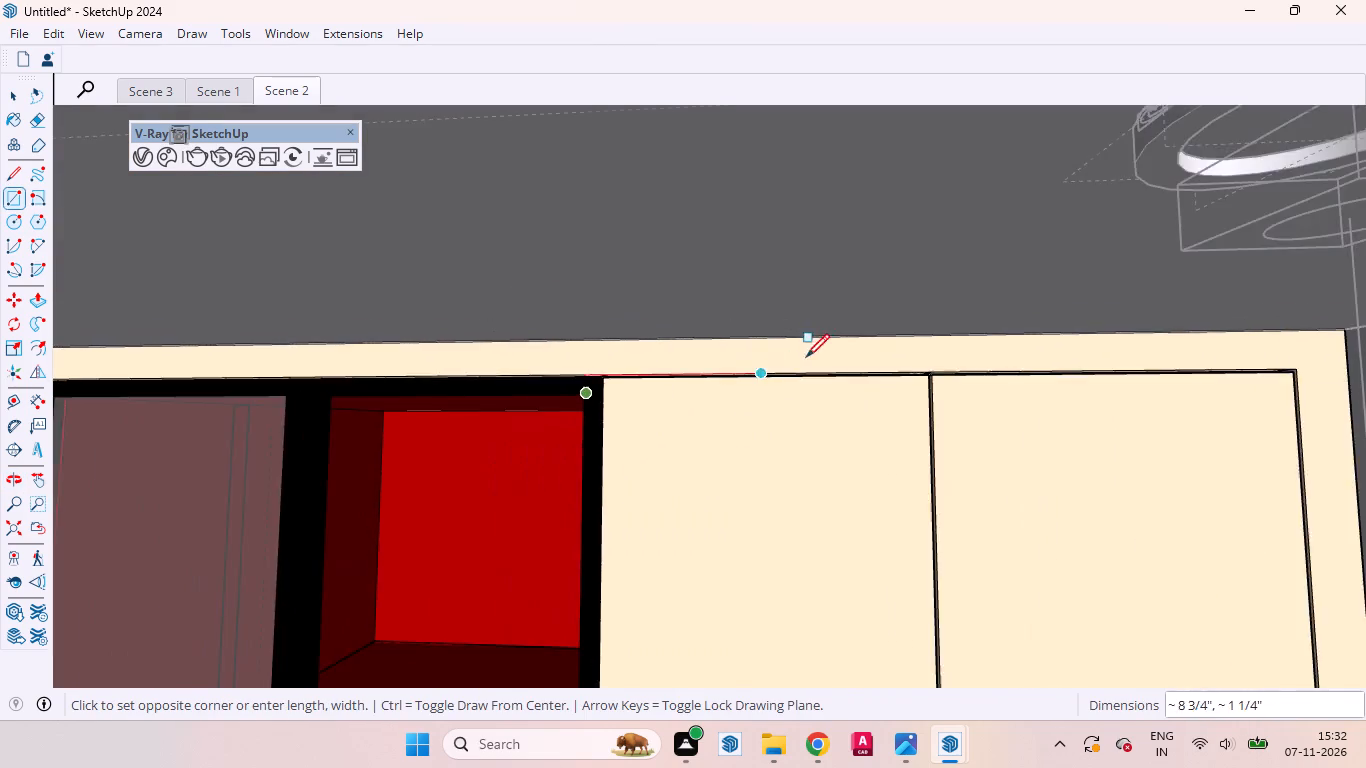
scroll(806, 357, "down", 15)
scroll(956, 322, "up", 1)
scroll(956, 322, "down", 4)
middle_click_drag(788, 556, 898, 397)
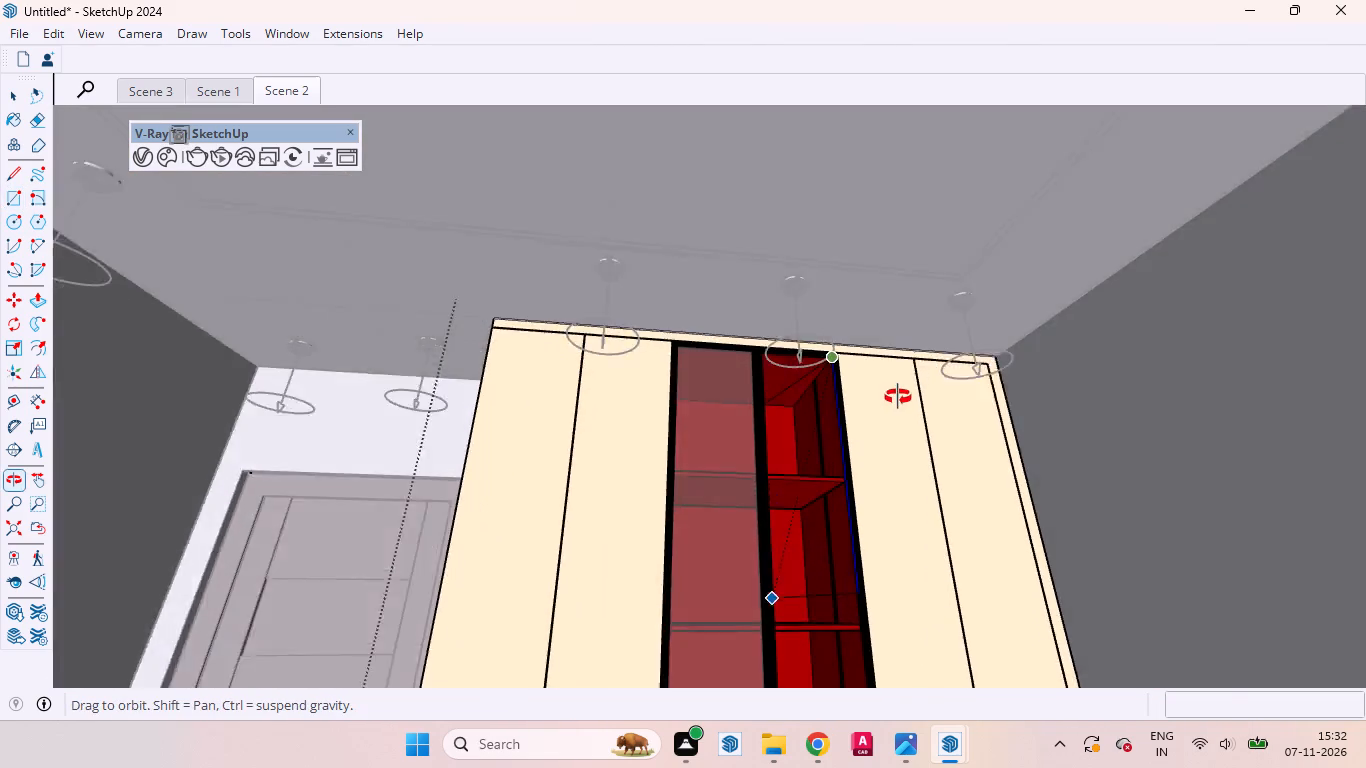
middle_click_drag(898, 397, 898, 396)
scroll(889, 408, "down", 8)
middle_click_drag(852, 561, 774, 645)
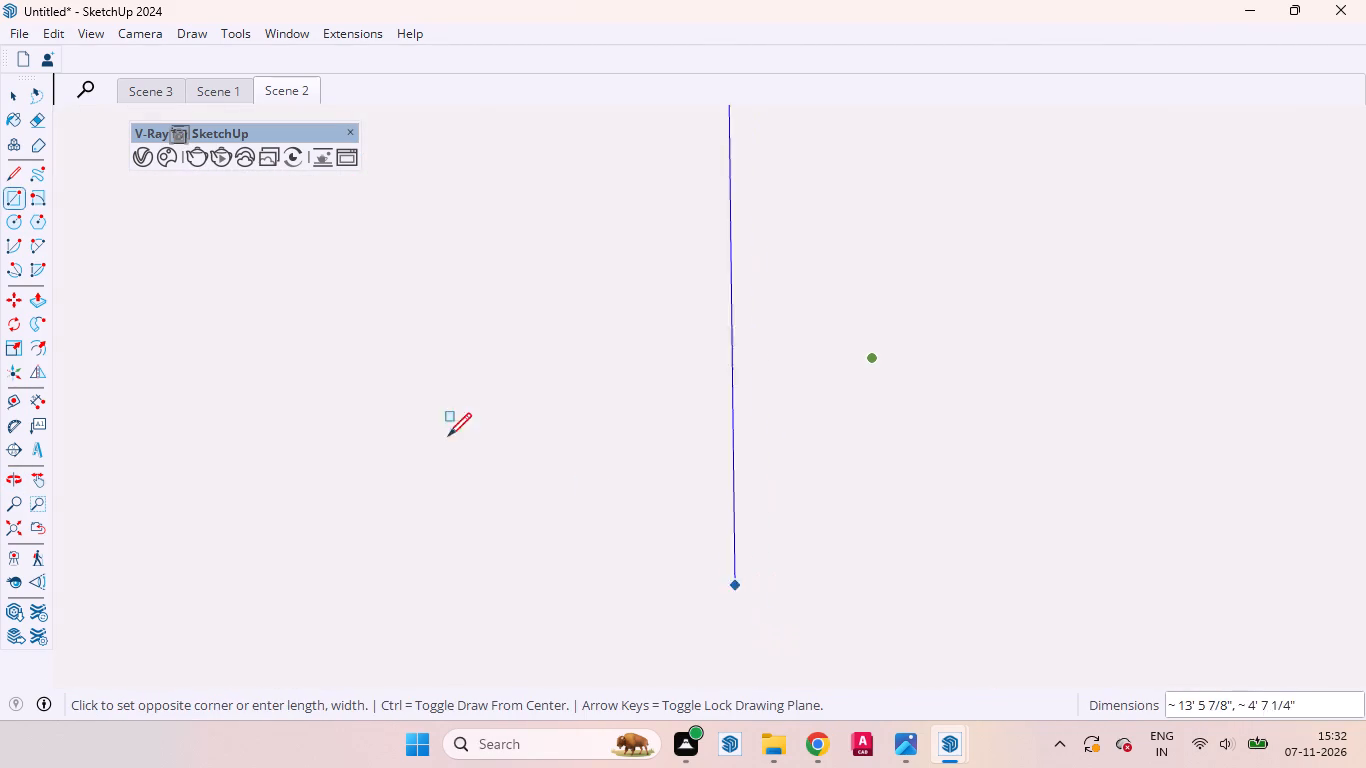
left_click(283, 90)
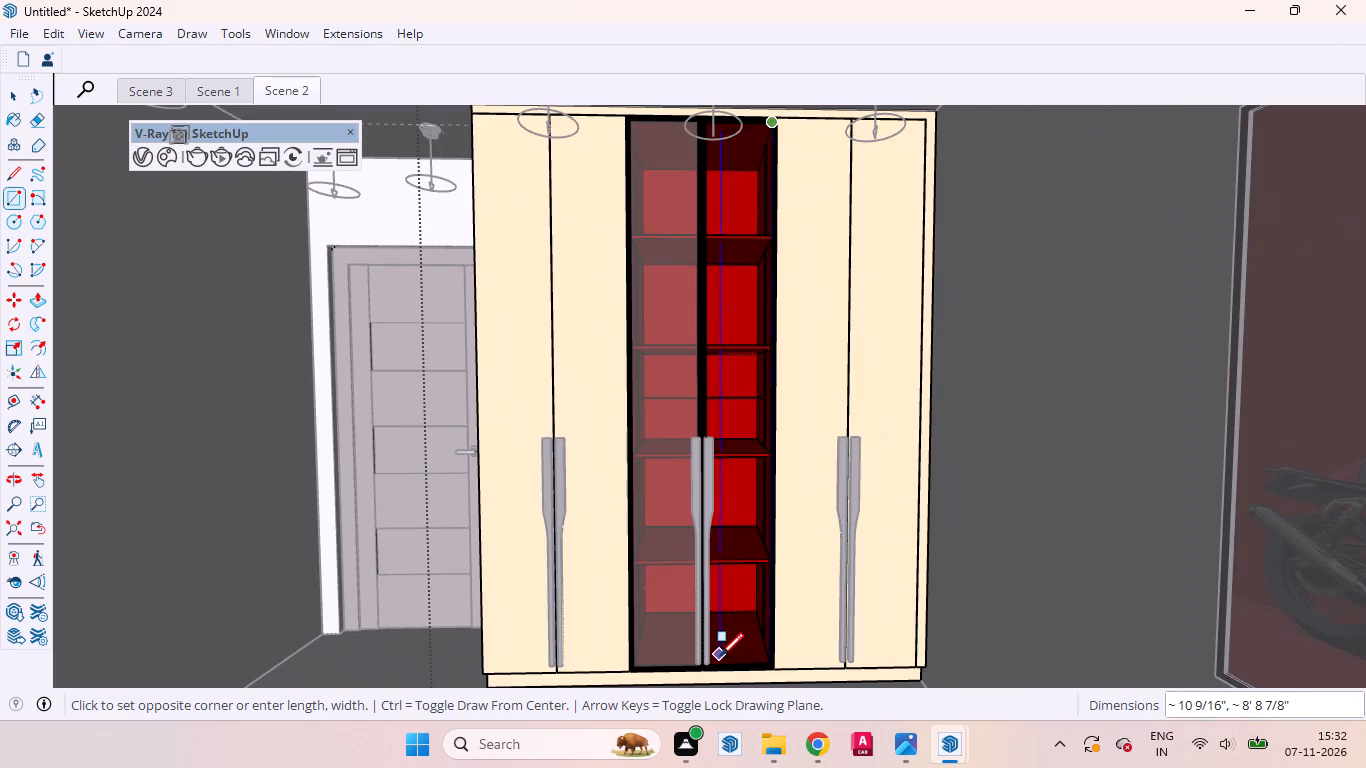
scroll(719, 662, "up", 12)
scroll(706, 683, "down", 1)
scroll(706, 683, "up", 3)
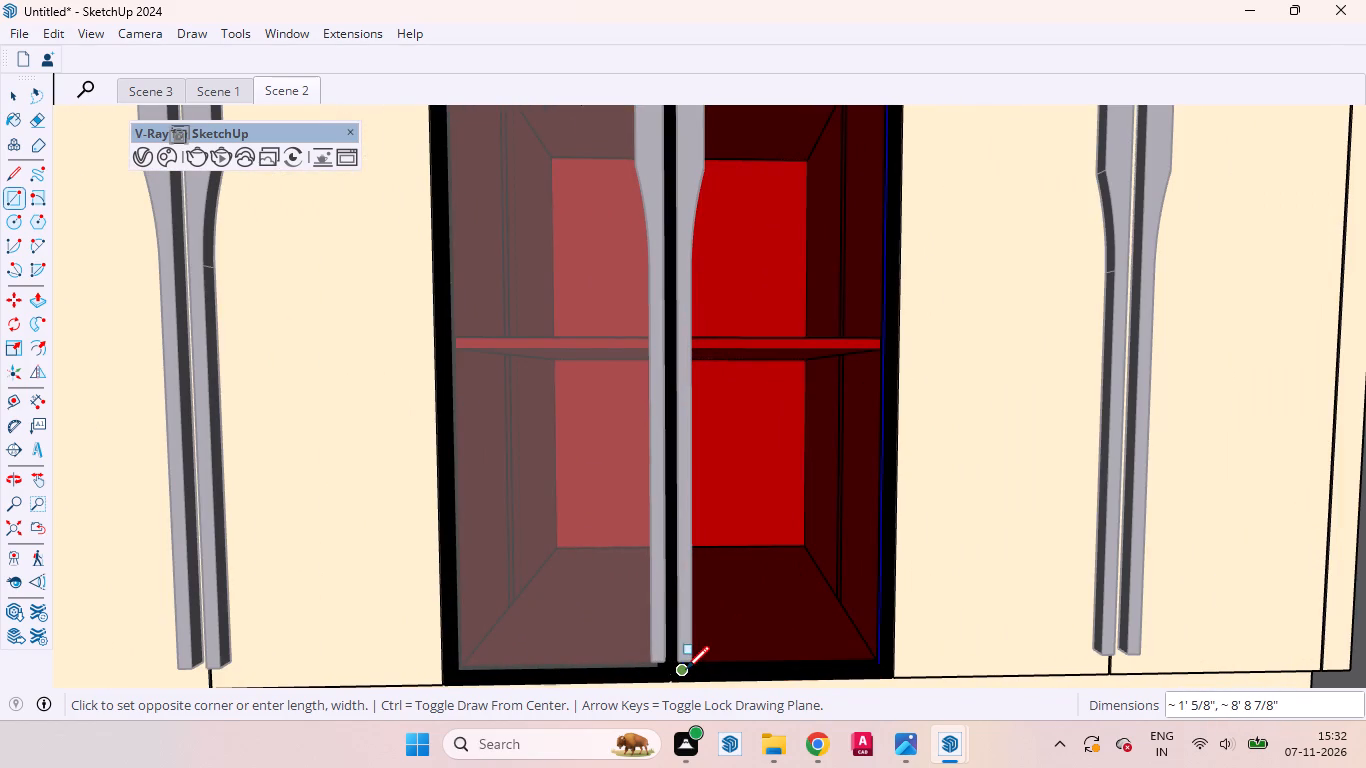
key("Left")
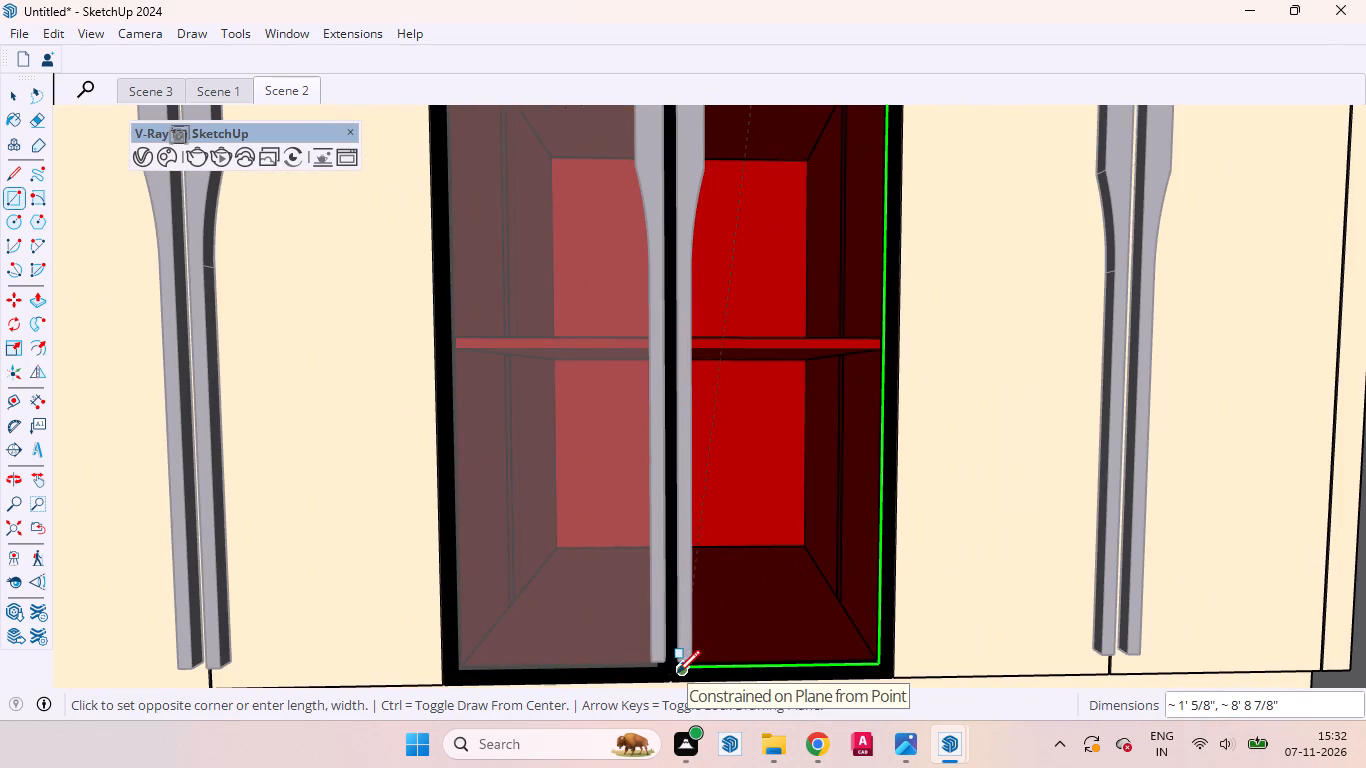
left_click(676, 672)
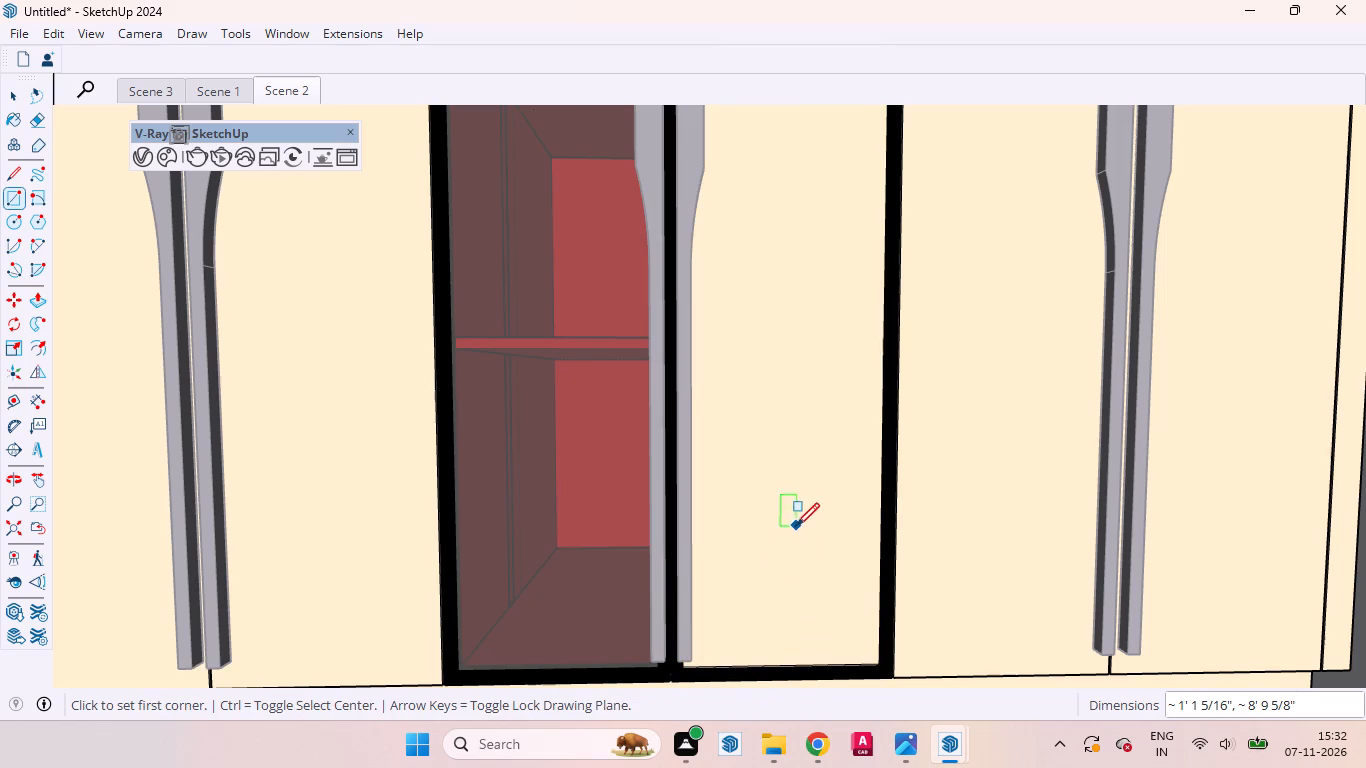
key("space")
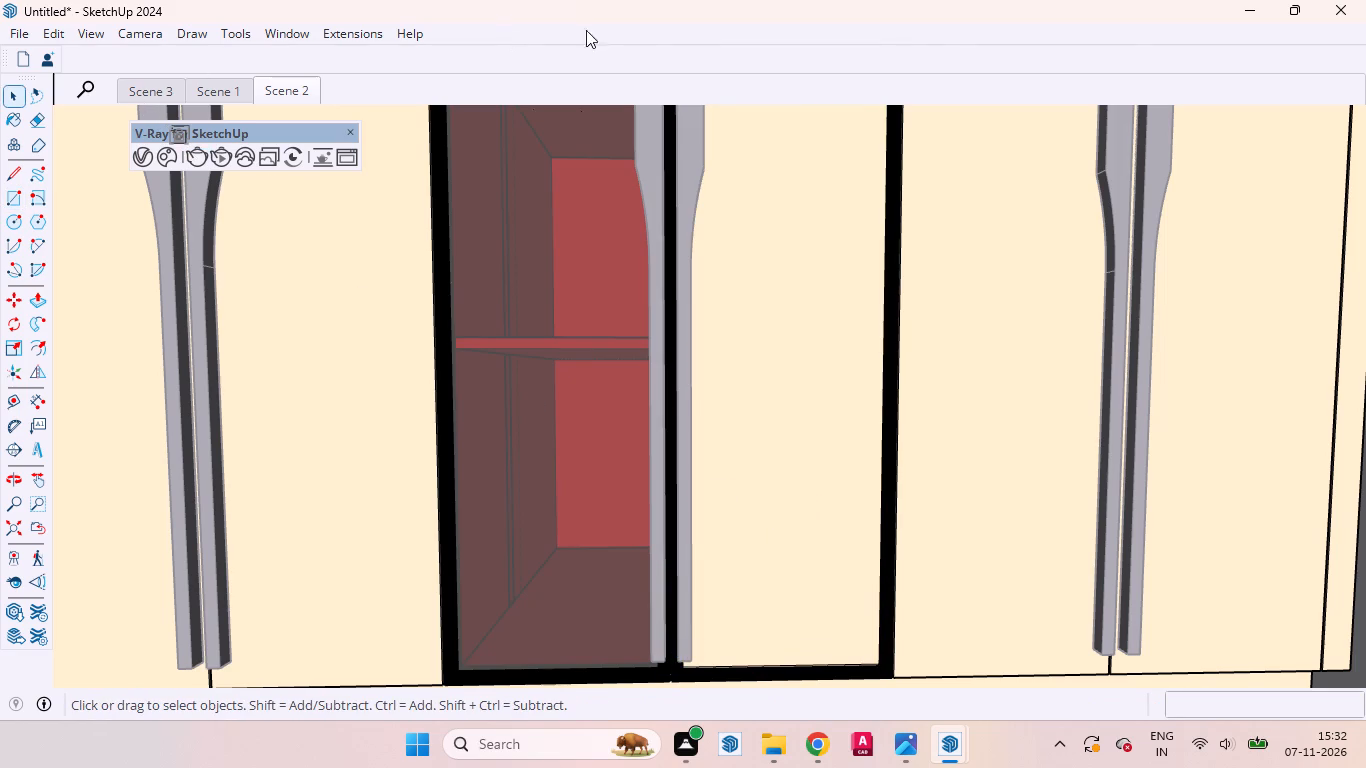
Show the Views tool set with the standard camera views.
right_click(634, 30)
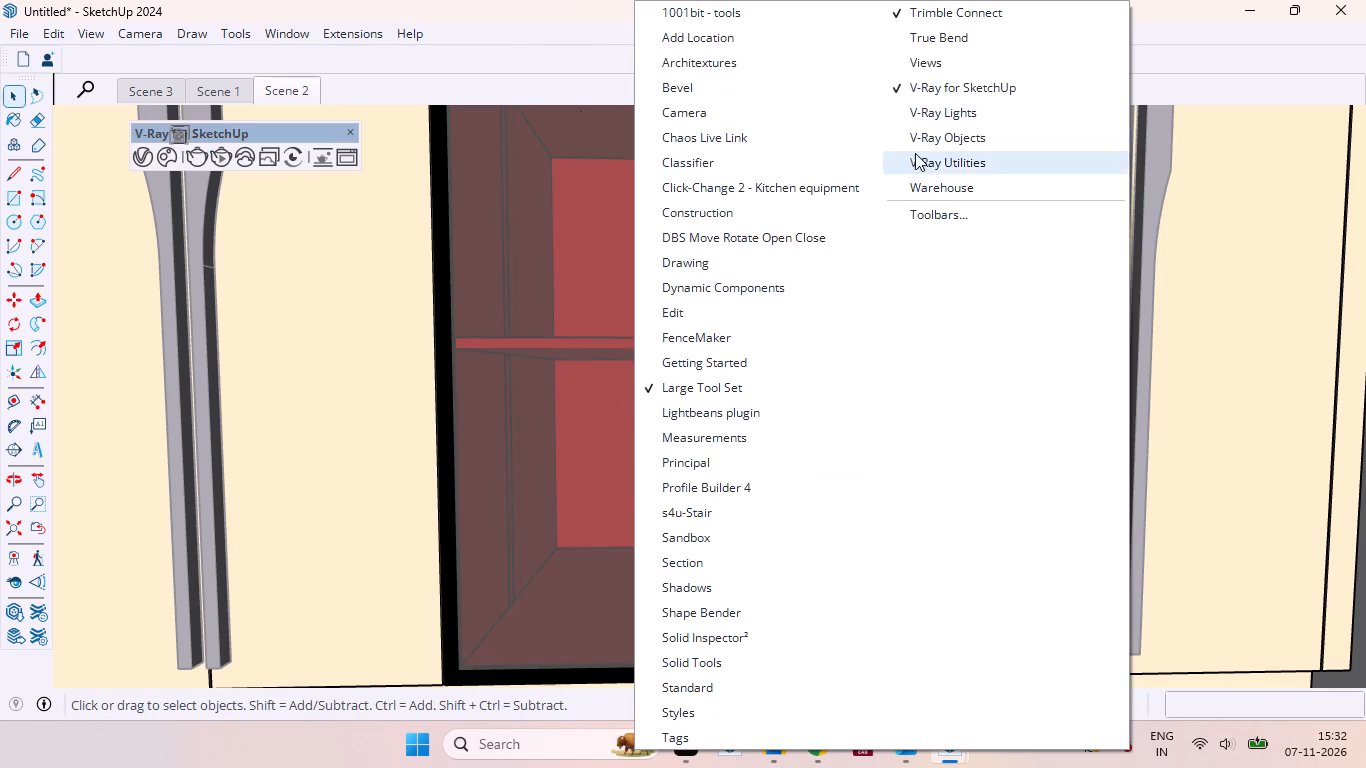
left_click(915, 54)
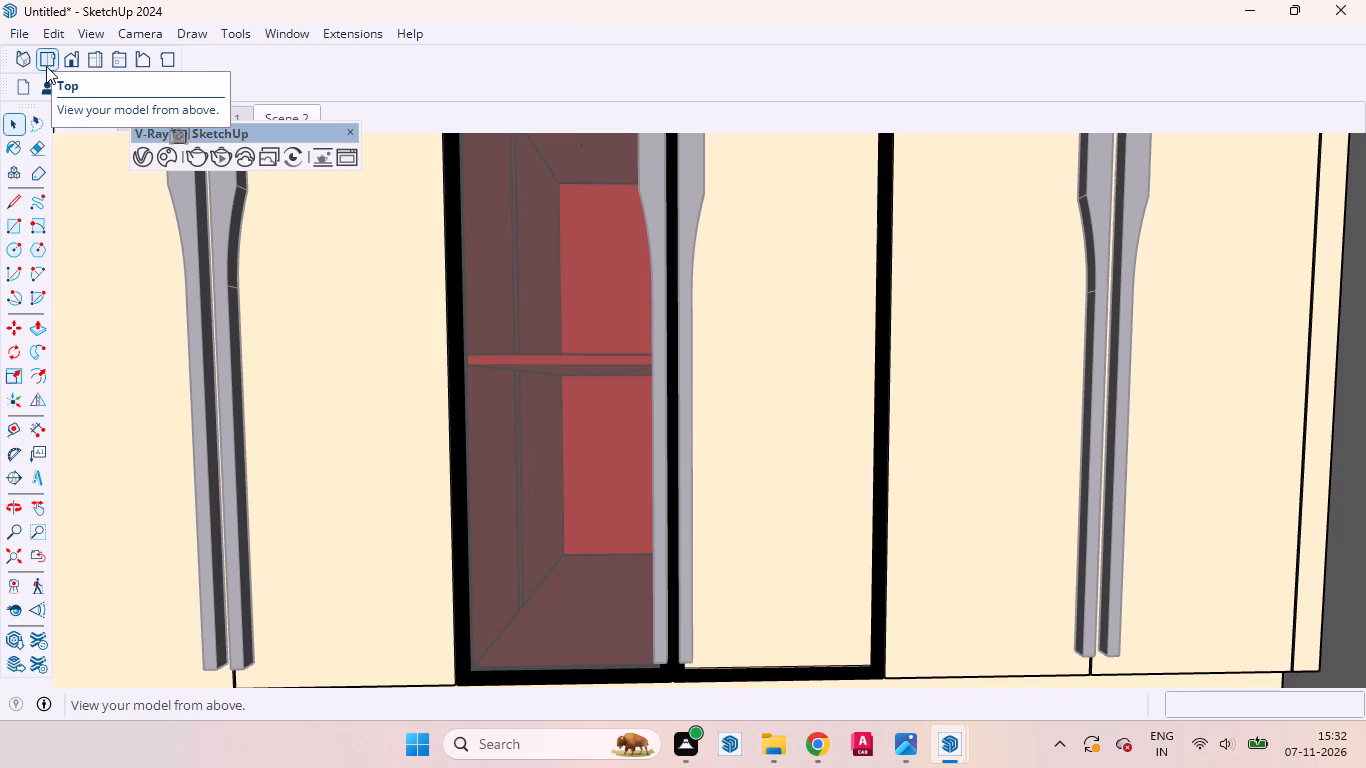
Exit the wardrobe subgroup being edited from a zoomed-out top view and return to Scene 2.
left_click(46, 66)
scroll(720, 258, "down", 17)
scroll(727, 276, "up", 1)
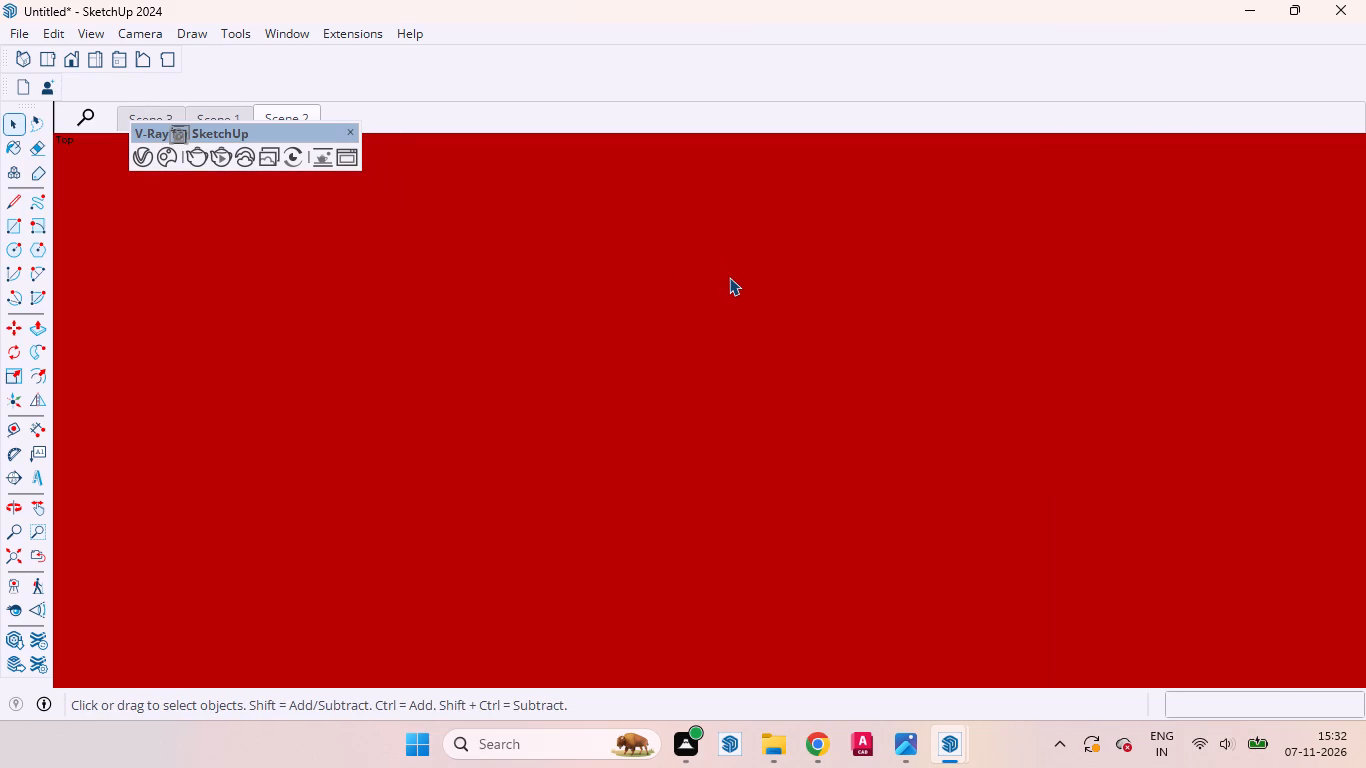
scroll(729, 277, "down", 10)
scroll(730, 284, "up", 2)
scroll(730, 284, "down", 20)
scroll(730, 284, "down", 4)
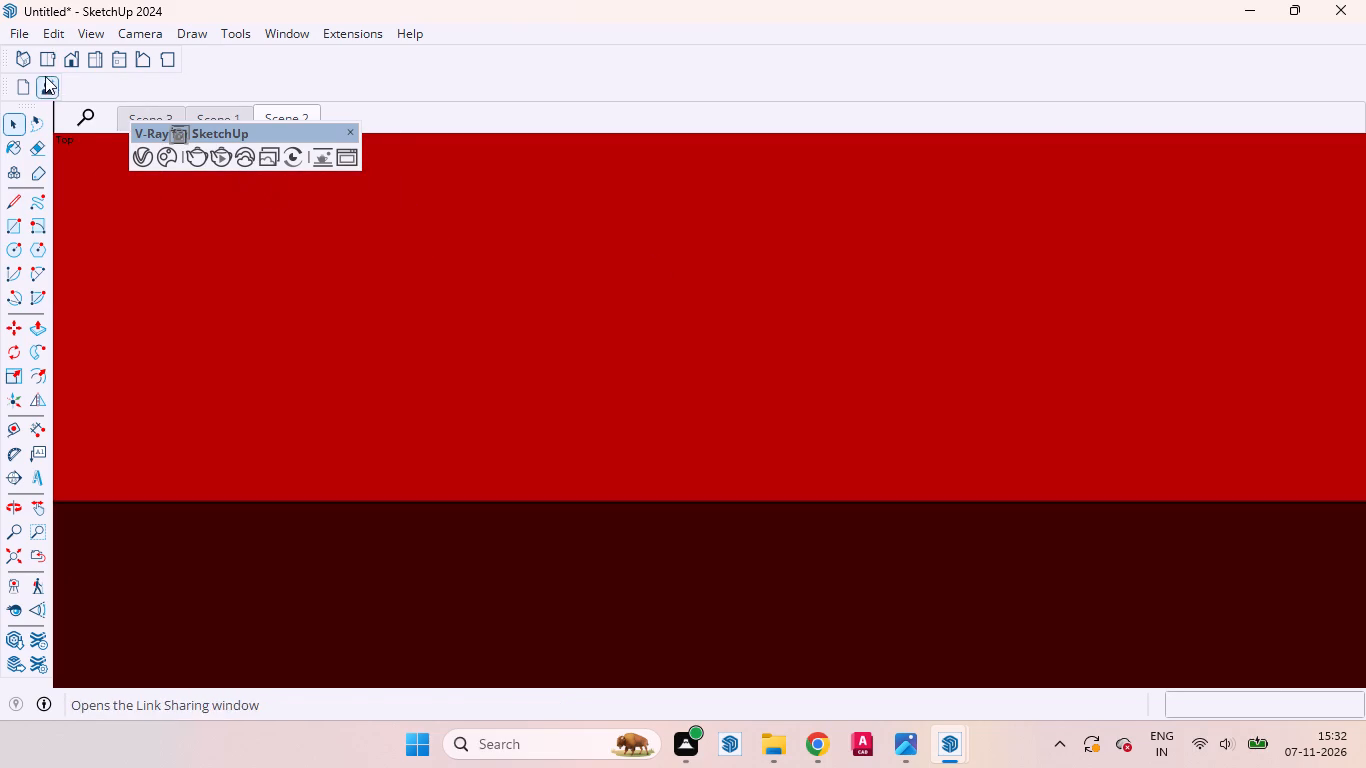
left_click(45, 61)
scroll(649, 280, "down", 12)
scroll(697, 332, "down", 9)
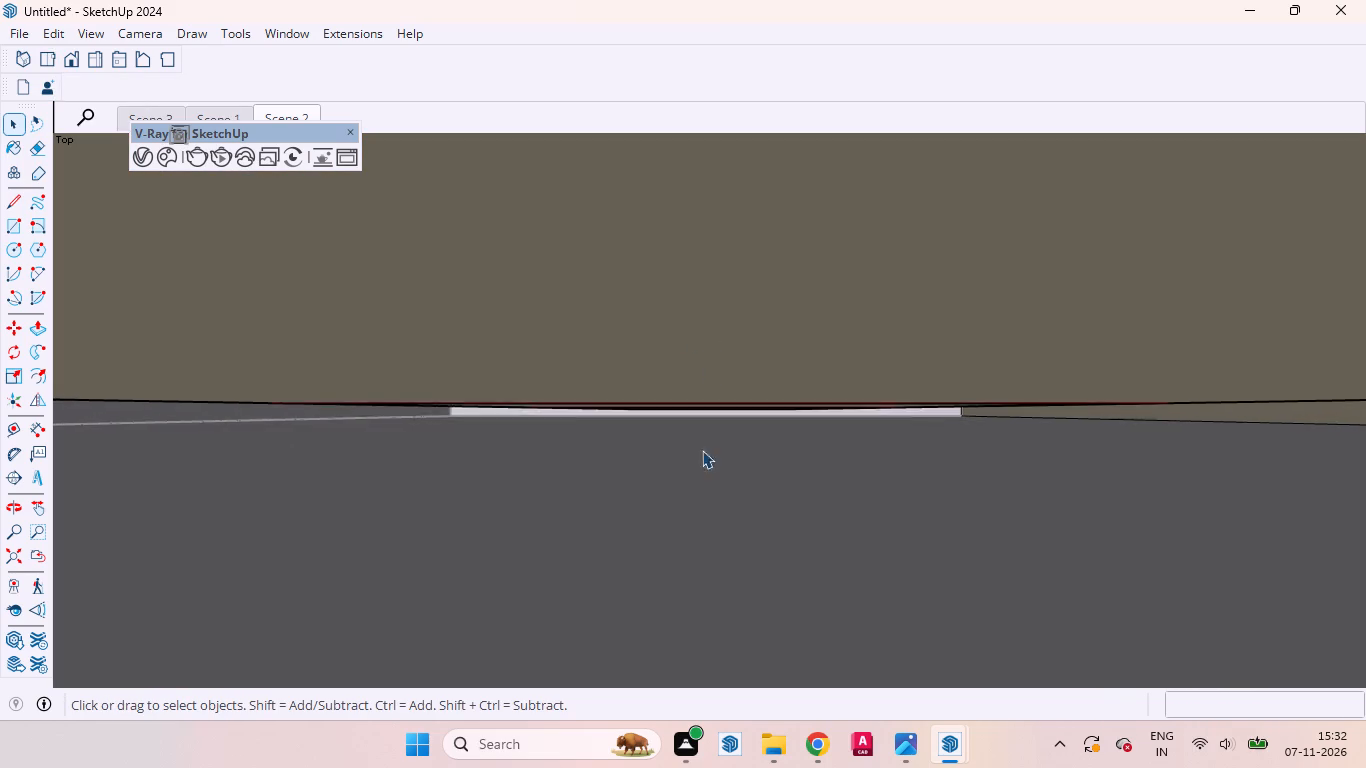
scroll(702, 450, "down", 20)
scroll(702, 450, "down", 20)
scroll(702, 450, "down", 6)
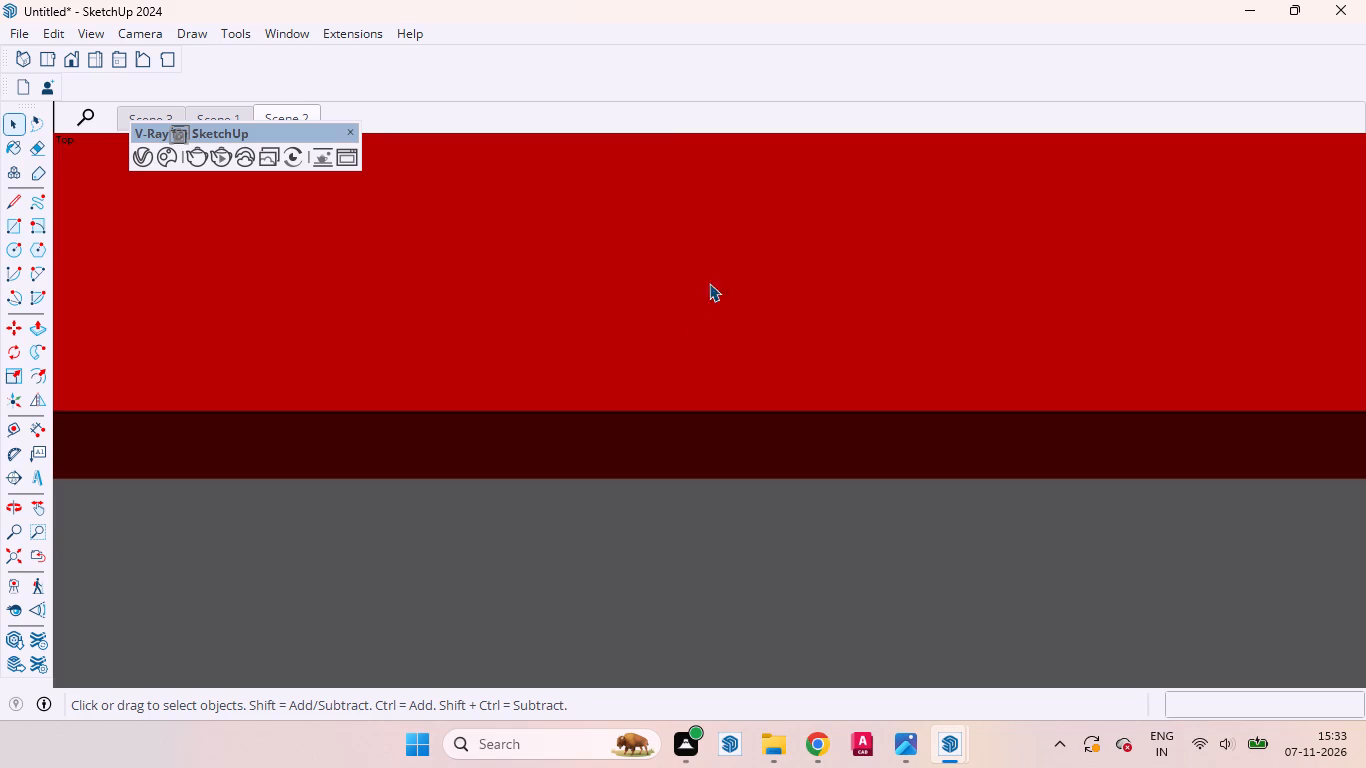
scroll(709, 283, "down", 7)
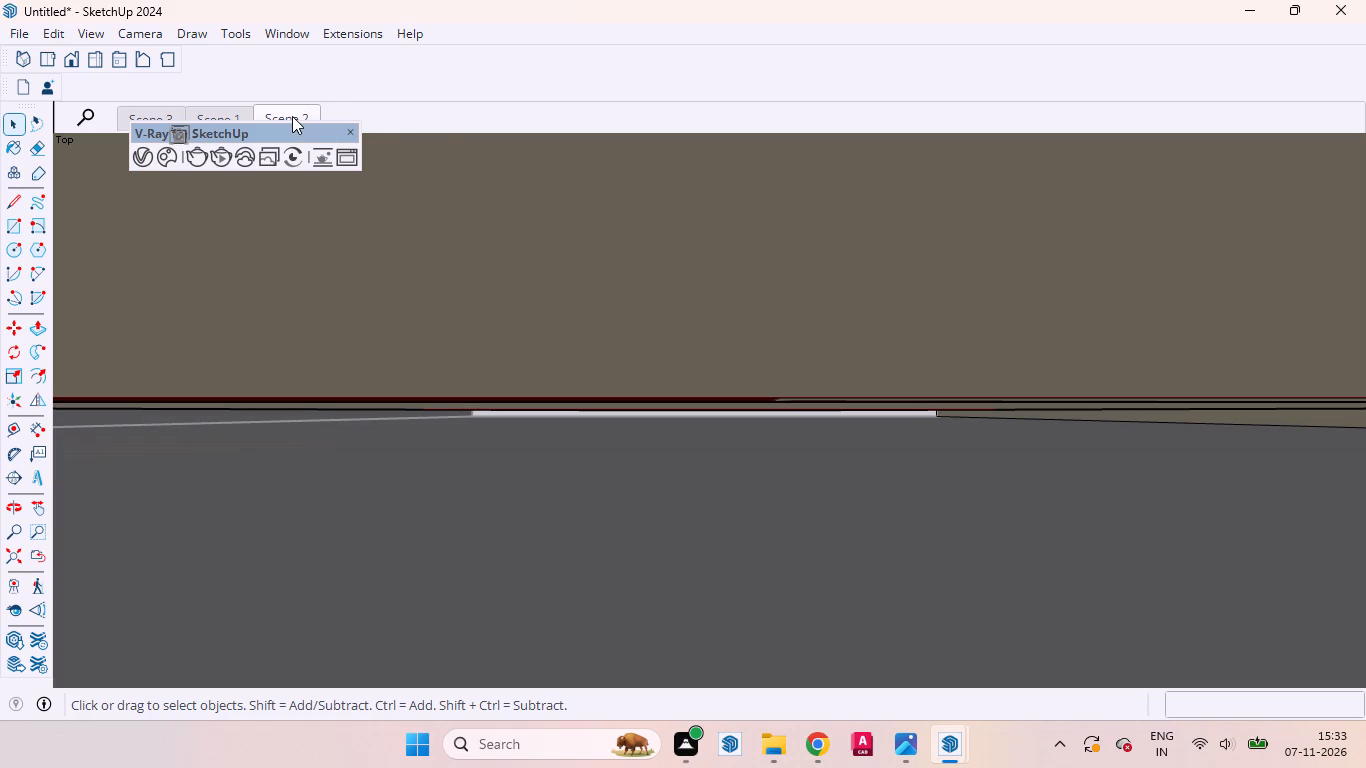
left_click(292, 116)
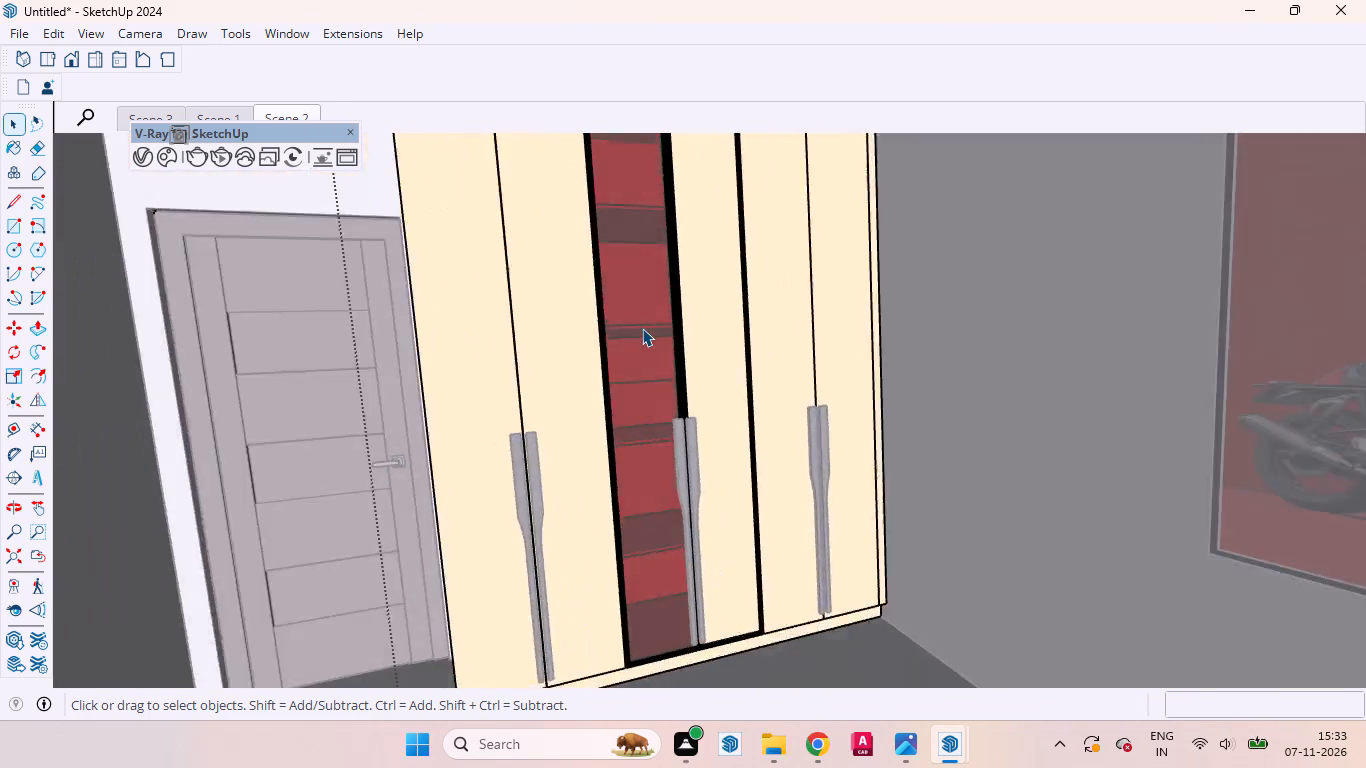
left_click(46, 58)
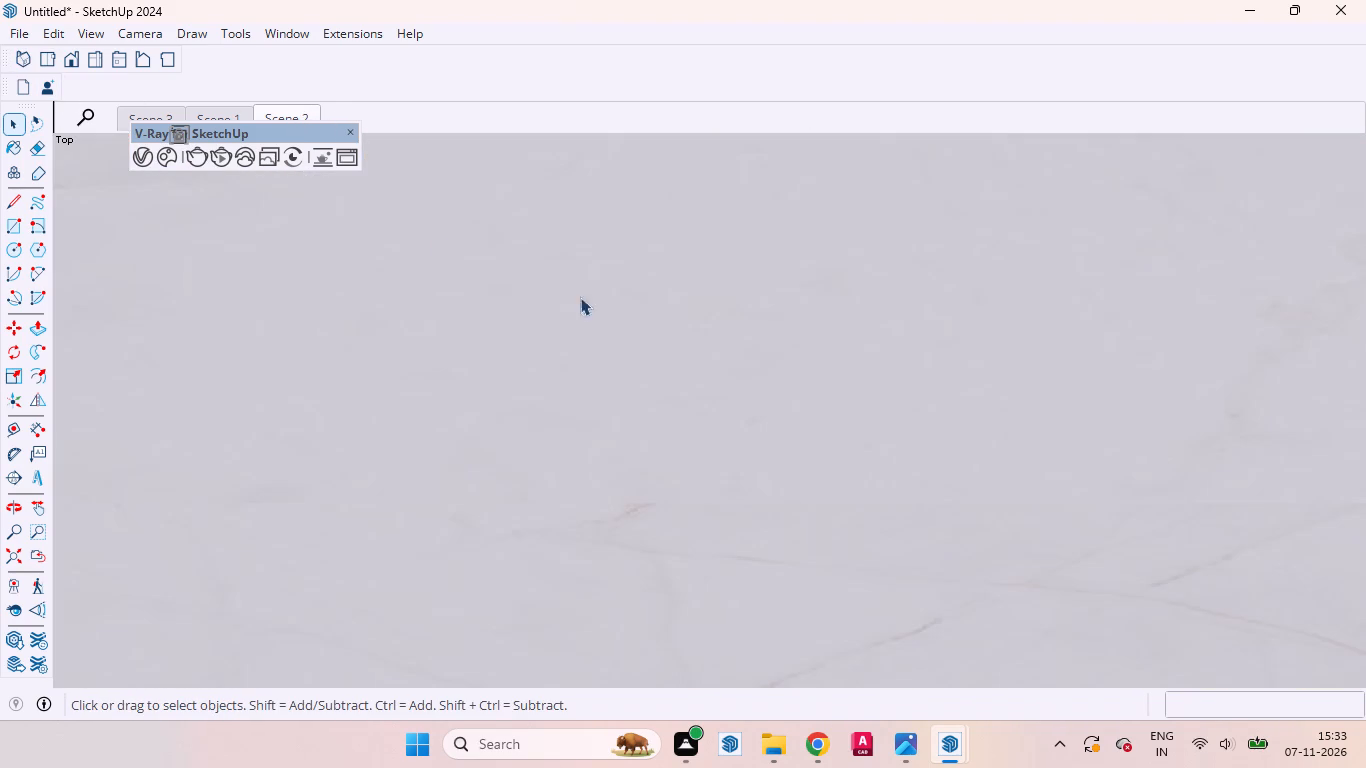
scroll(730, 370, "down", 20)
scroll(730, 370, "down", 10)
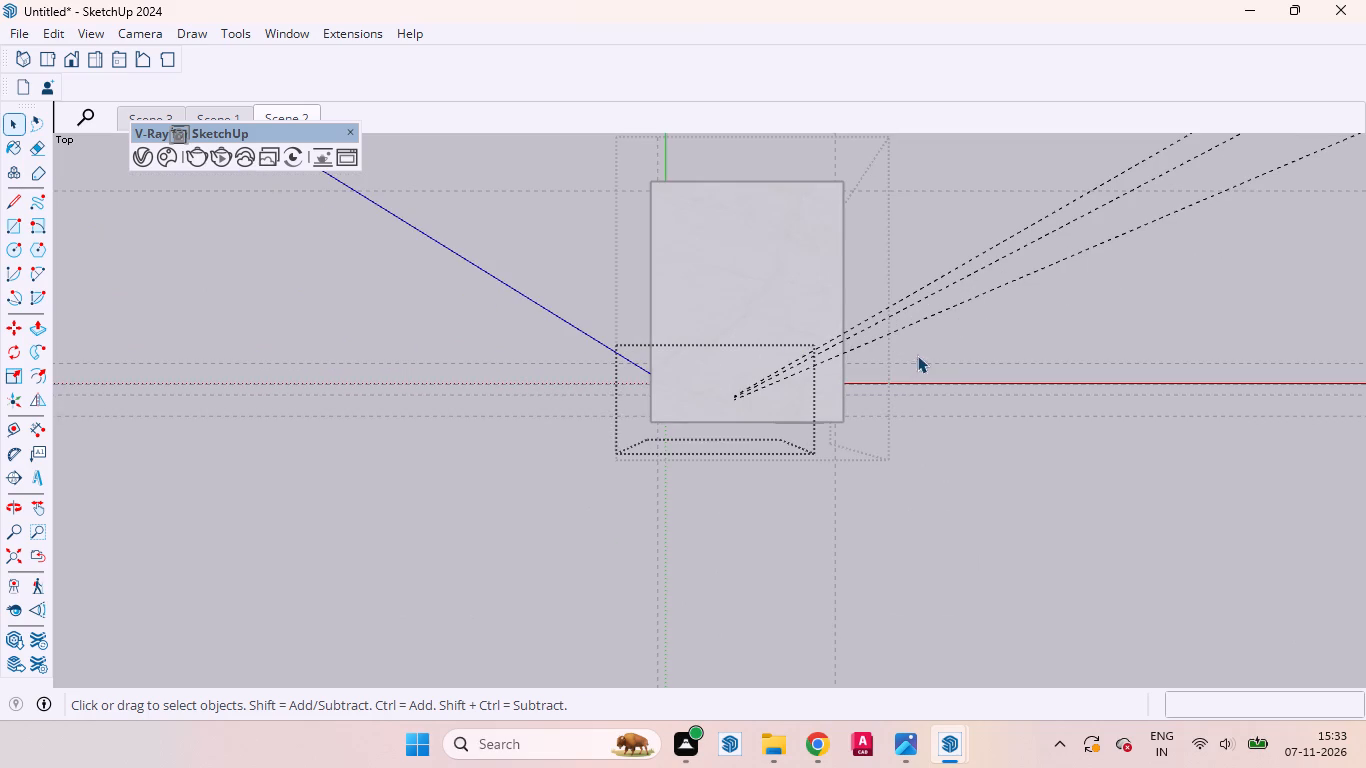
triple_click(945, 364)
left_click(945, 364)
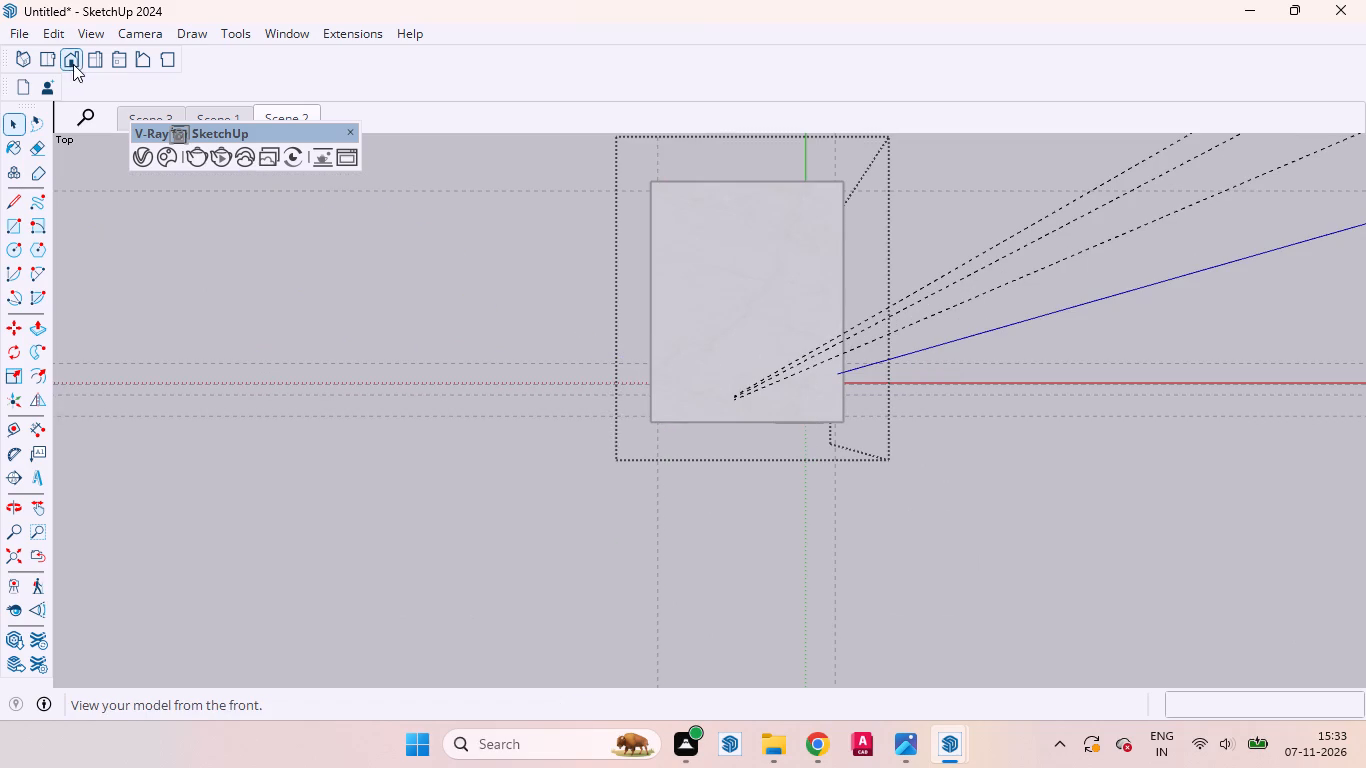
left_click(288, 112)
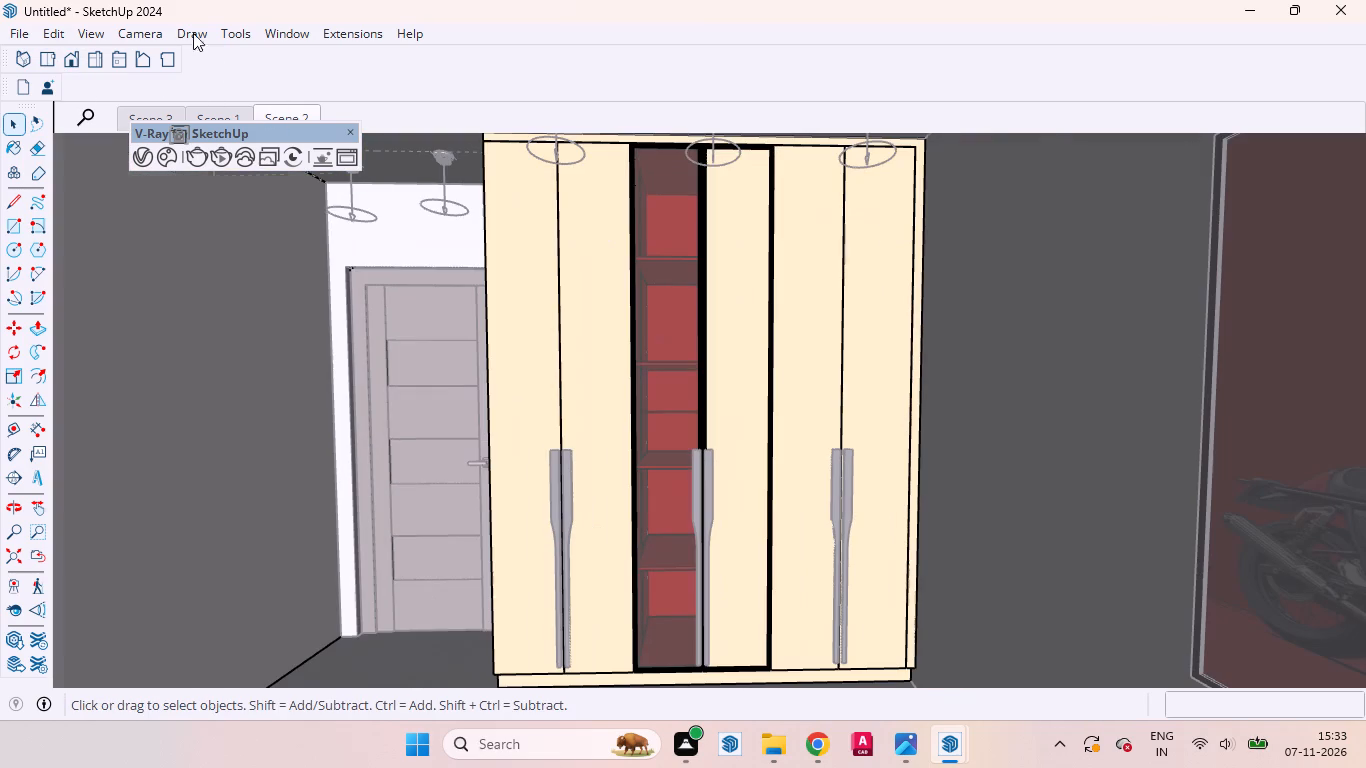
Close the remaining open group from the top view so no group is in edit mode, and return to Scene 2.
left_click(276, 41)
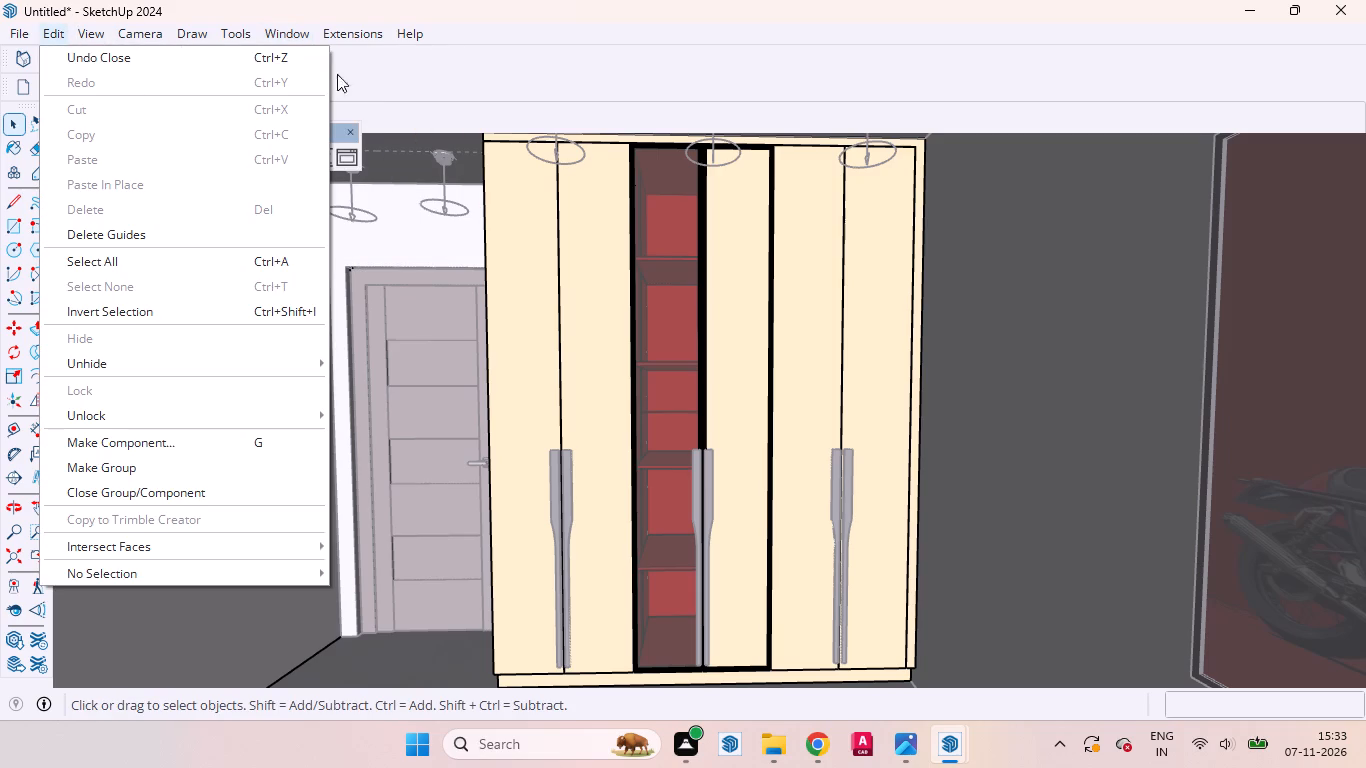
left_click(438, 76)
left_click(50, 60)
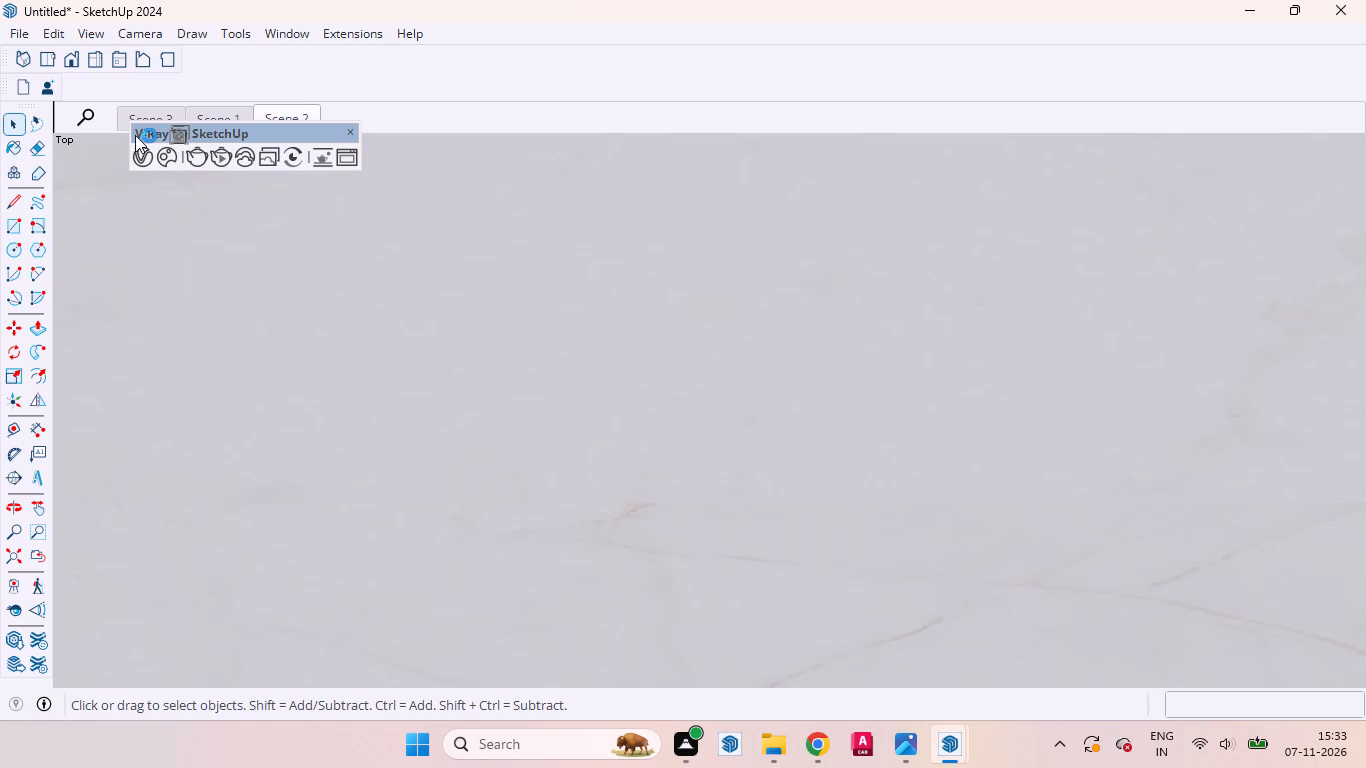
left_click(42, 65)
scroll(298, 297, "down", 12)
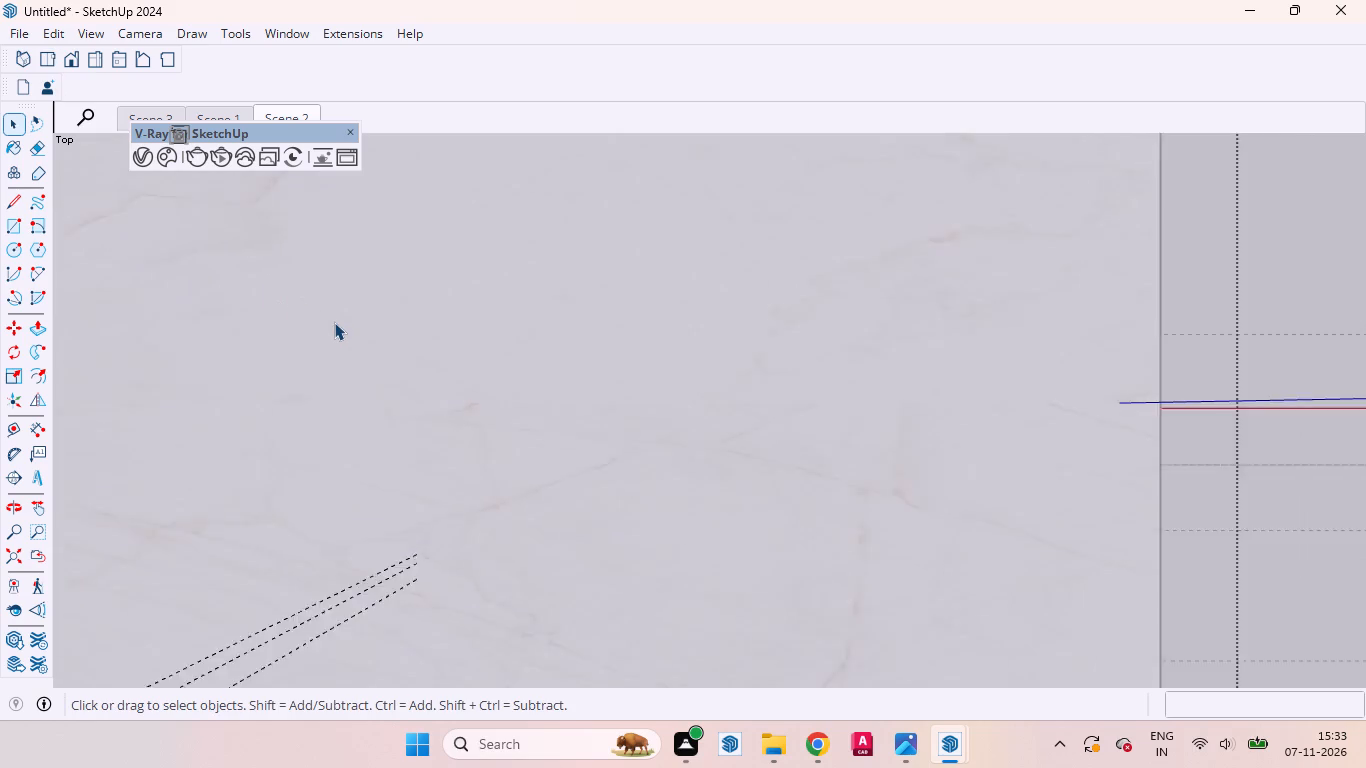
scroll(334, 322, "down", 15)
double_click(689, 299)
left_click(741, 276)
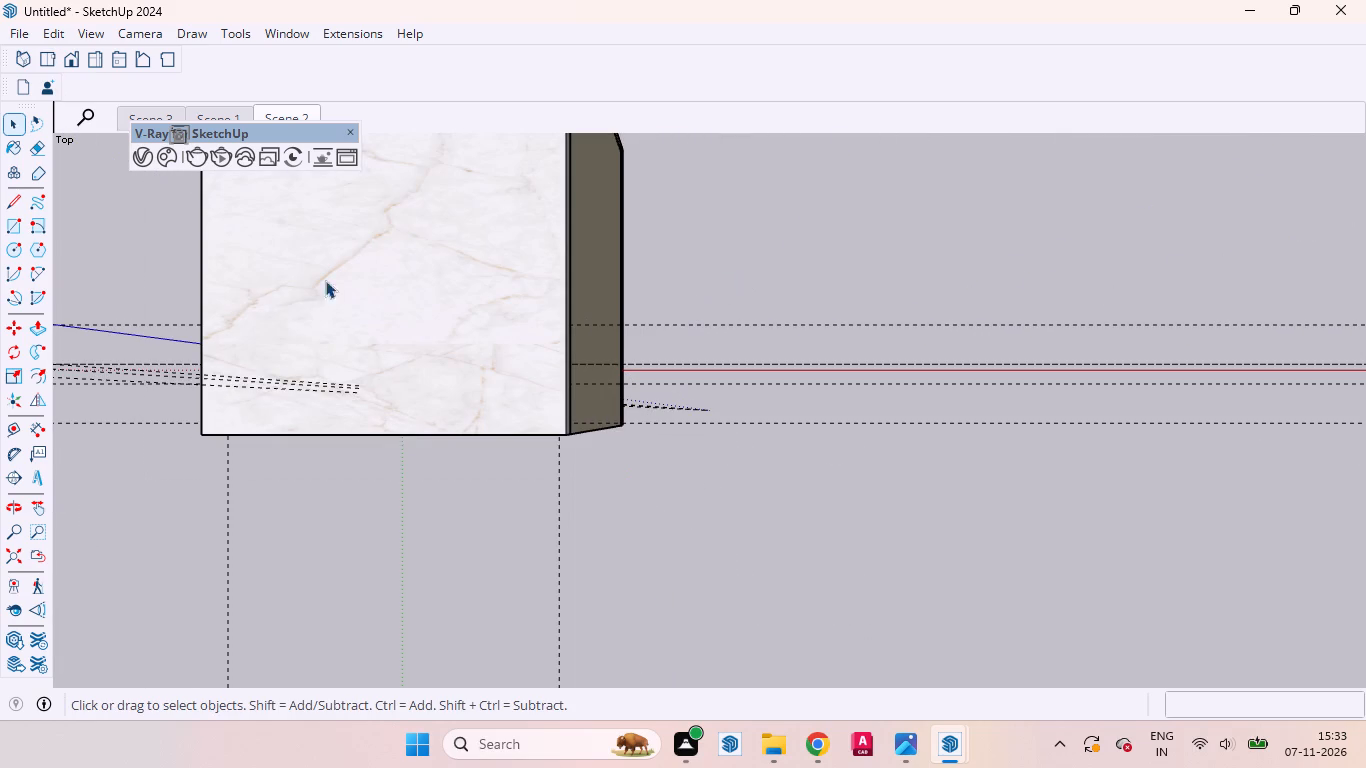
left_click(286, 111)
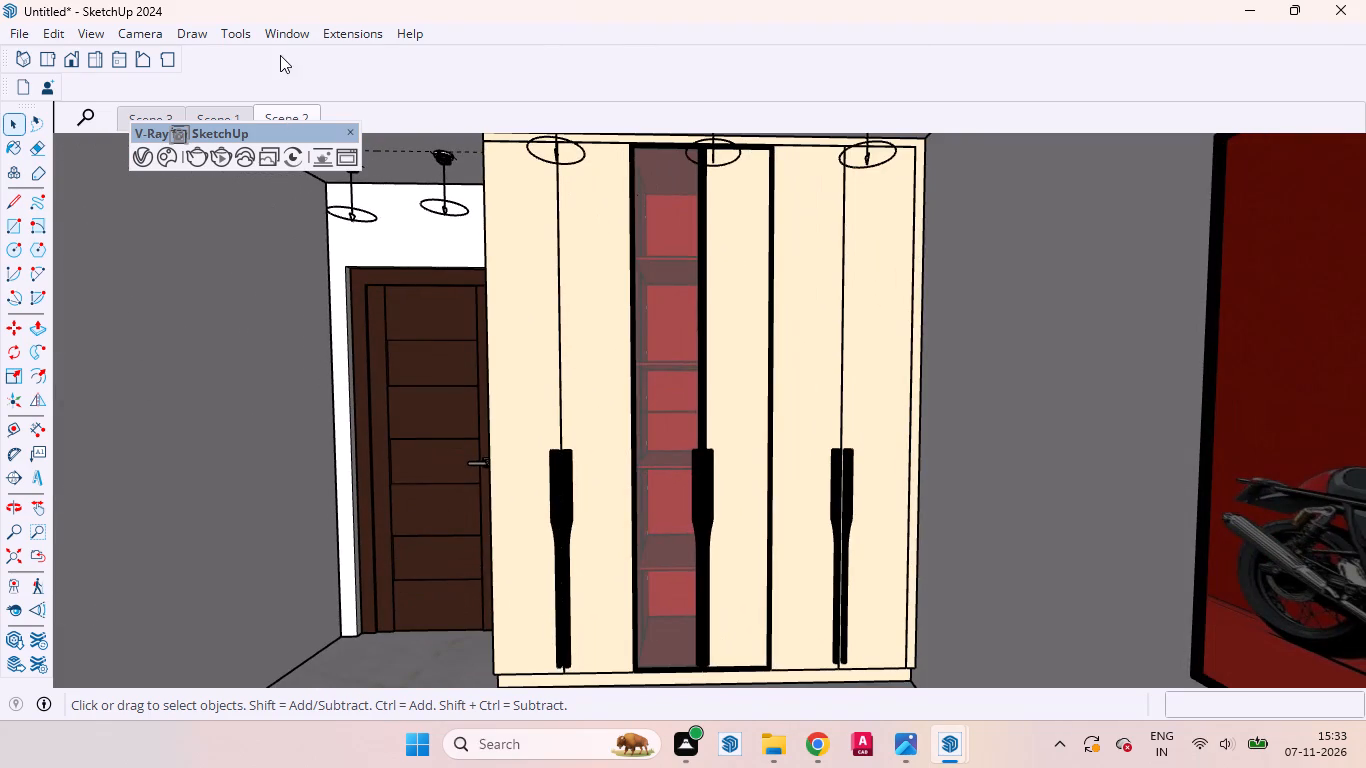
Show the Default Tray, narrow it and place it beside the wardrobe so the doors stay in view.
left_click(278, 37)
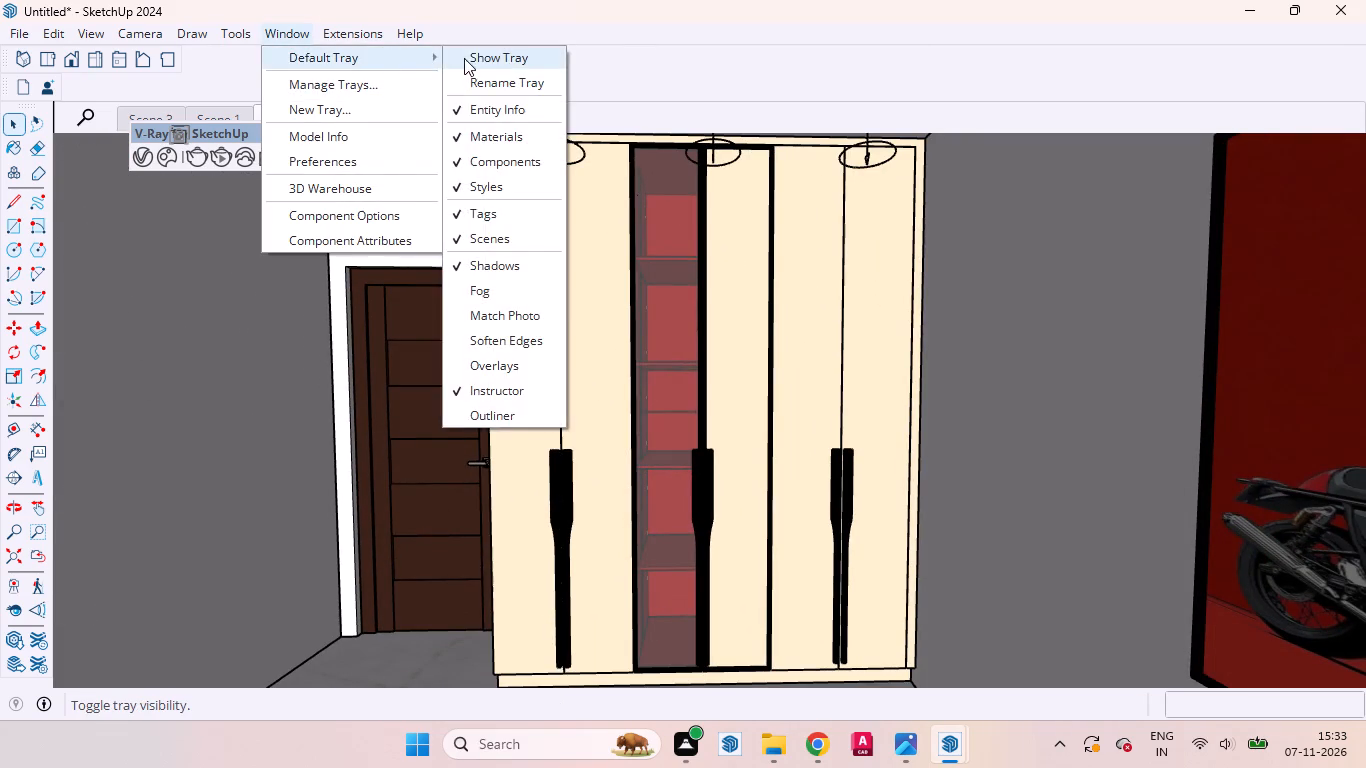
left_click(464, 58)
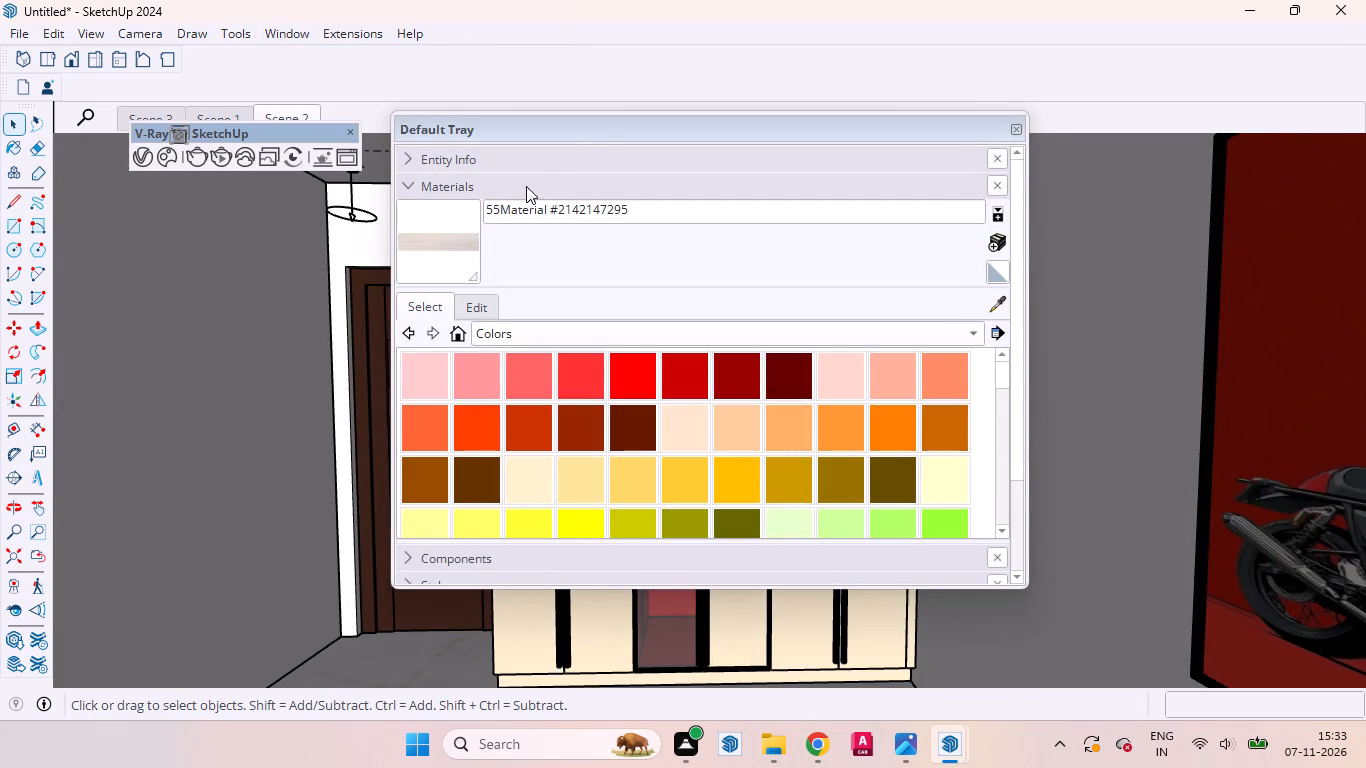
left_click_drag(394, 353, 498, 357)
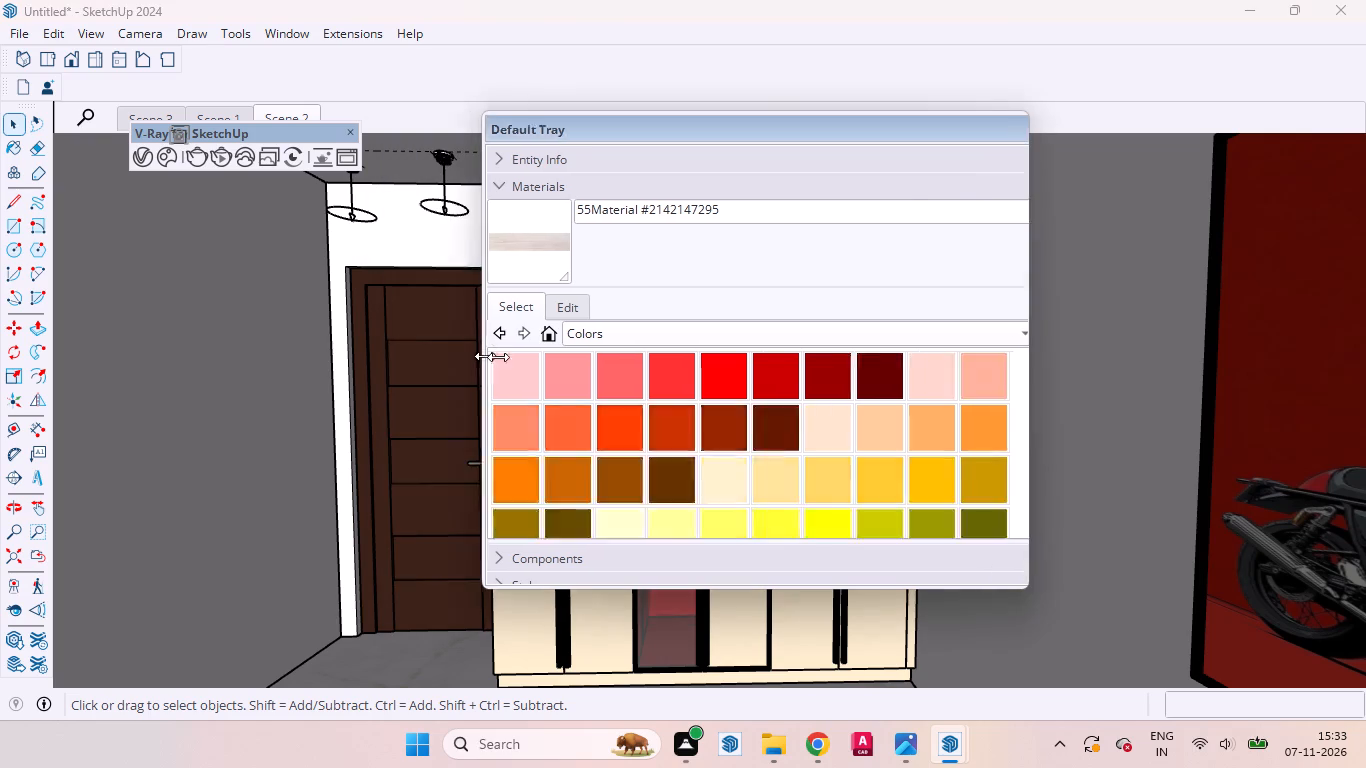
left_click_drag(498, 357, 1200, 384)
left_click_drag(911, 135, 1227, 174)
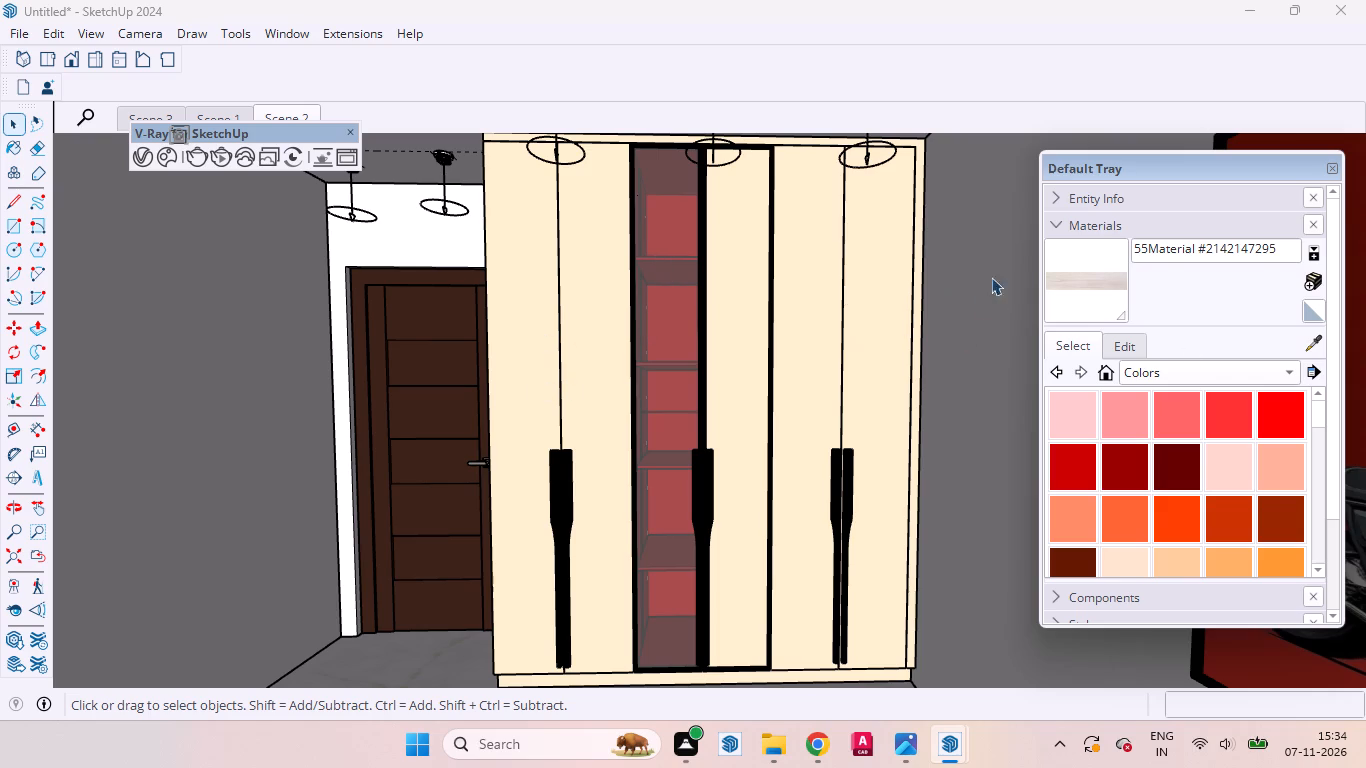
left_click_drag(1149, 167, 1116, 161)
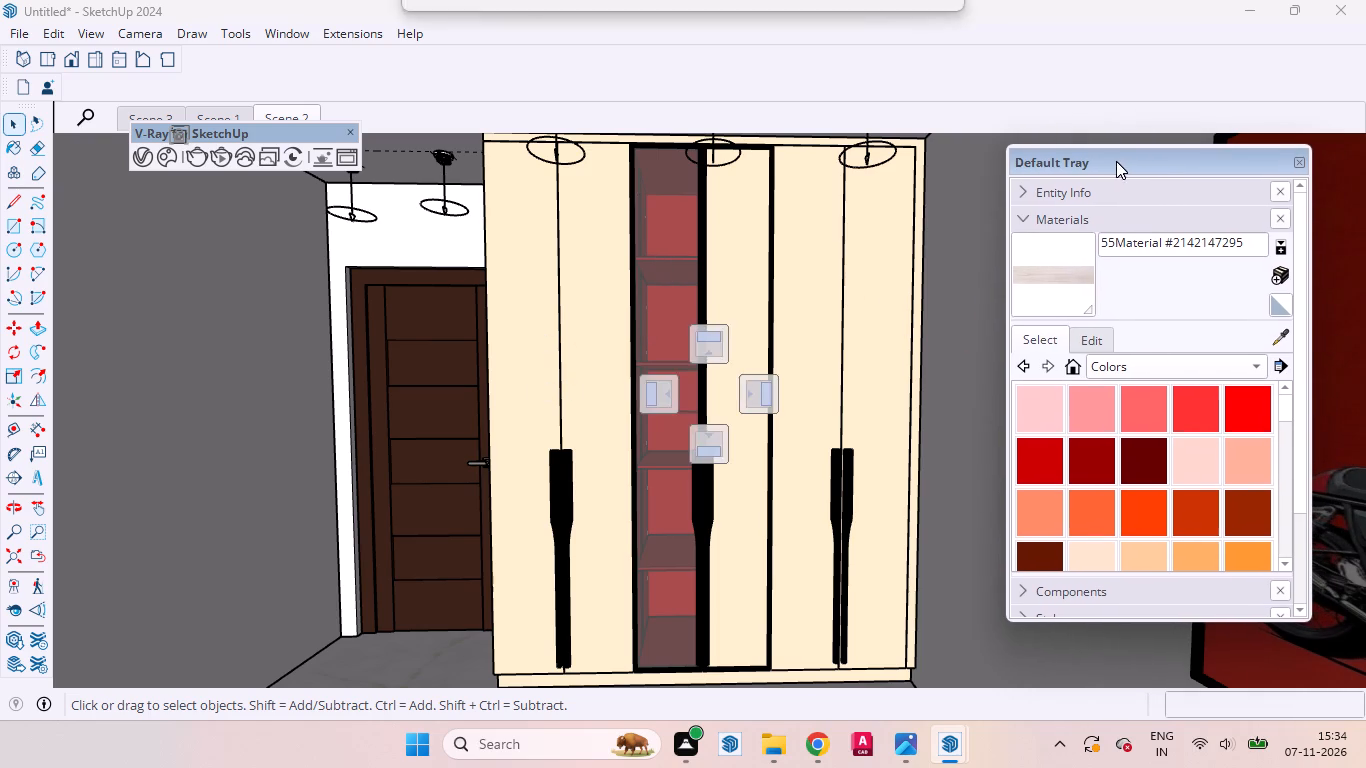
left_click_drag(1116, 161, 1115, 161)
Paint the new face of the wardrobe's right-hand central door with Translucent Glass Gray from the Glass and Mirrors collection.
left_click(1250, 360)
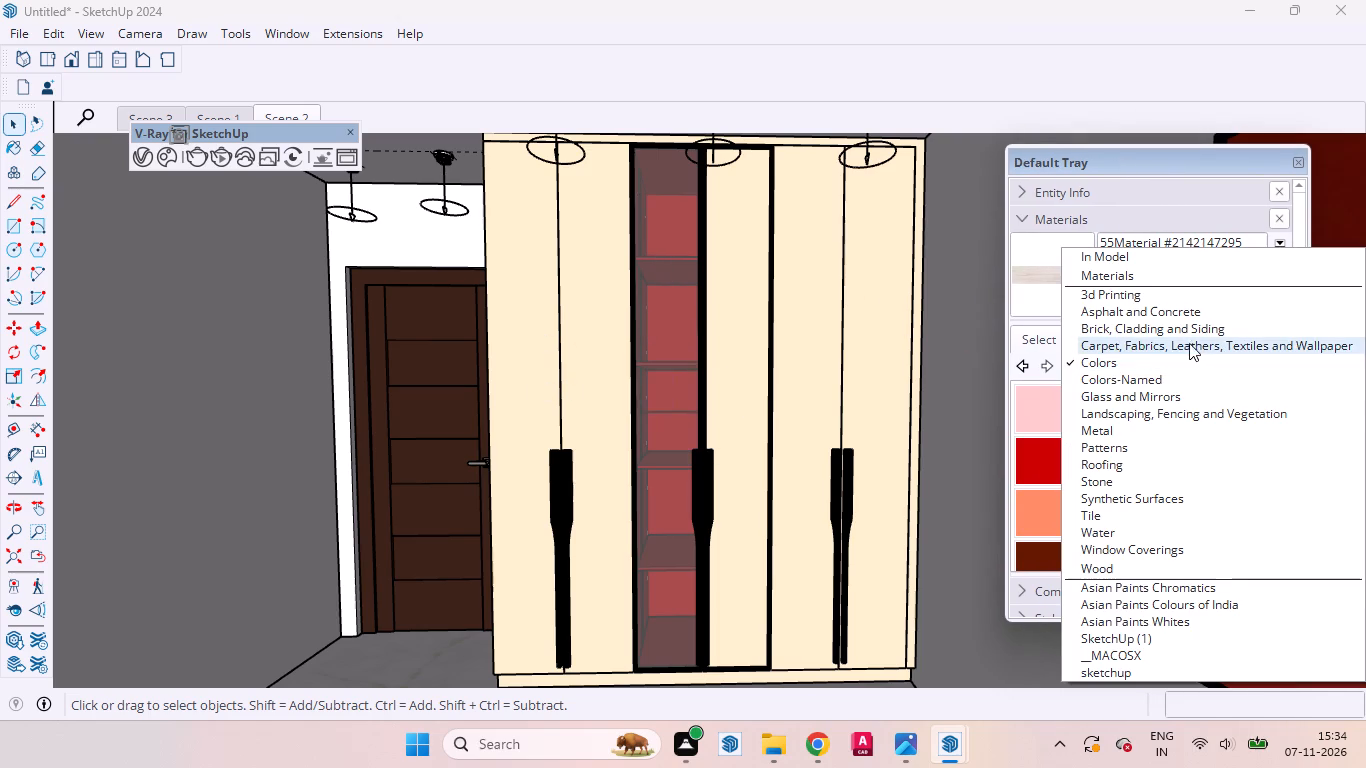
left_click(1140, 395)
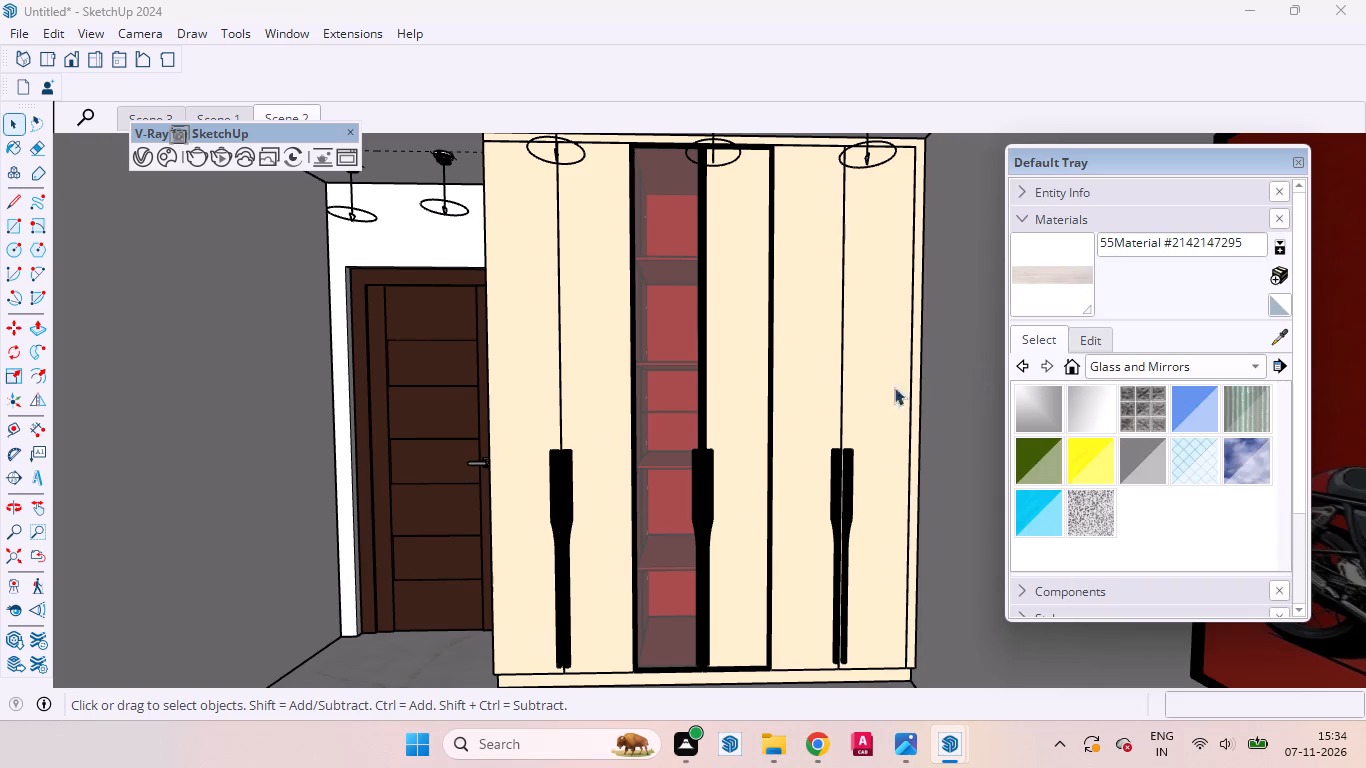
key("space")
left_click(745, 365)
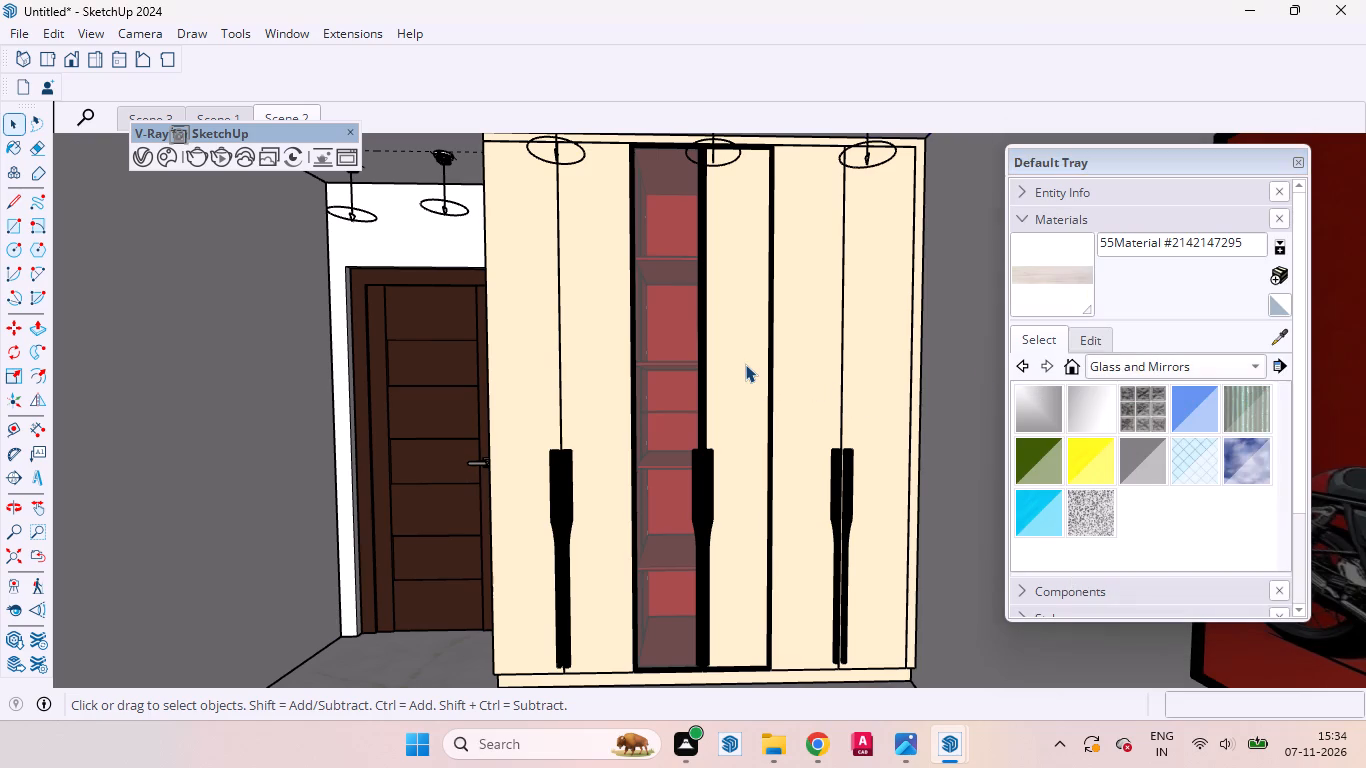
triple_click(744, 364)
double_click(737, 379)
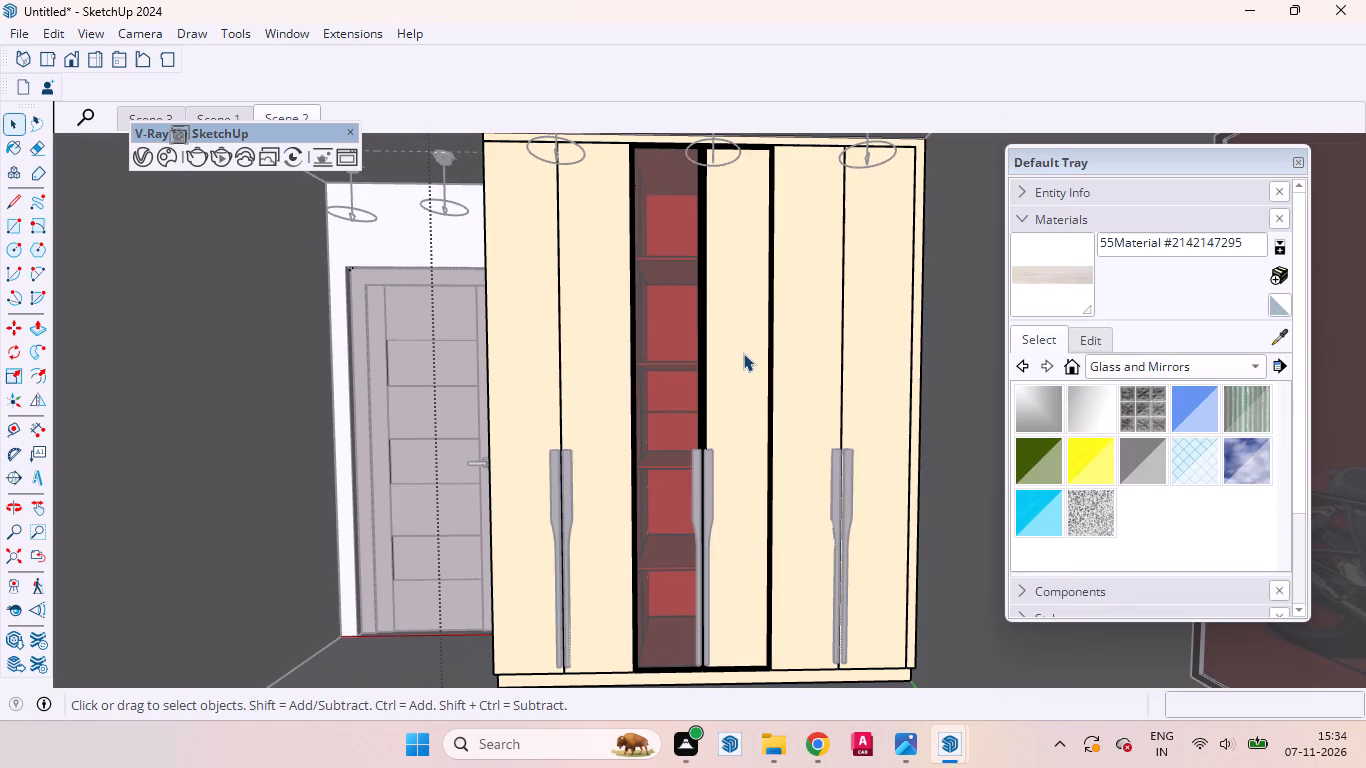
left_click(743, 353)
left_click(1135, 447)
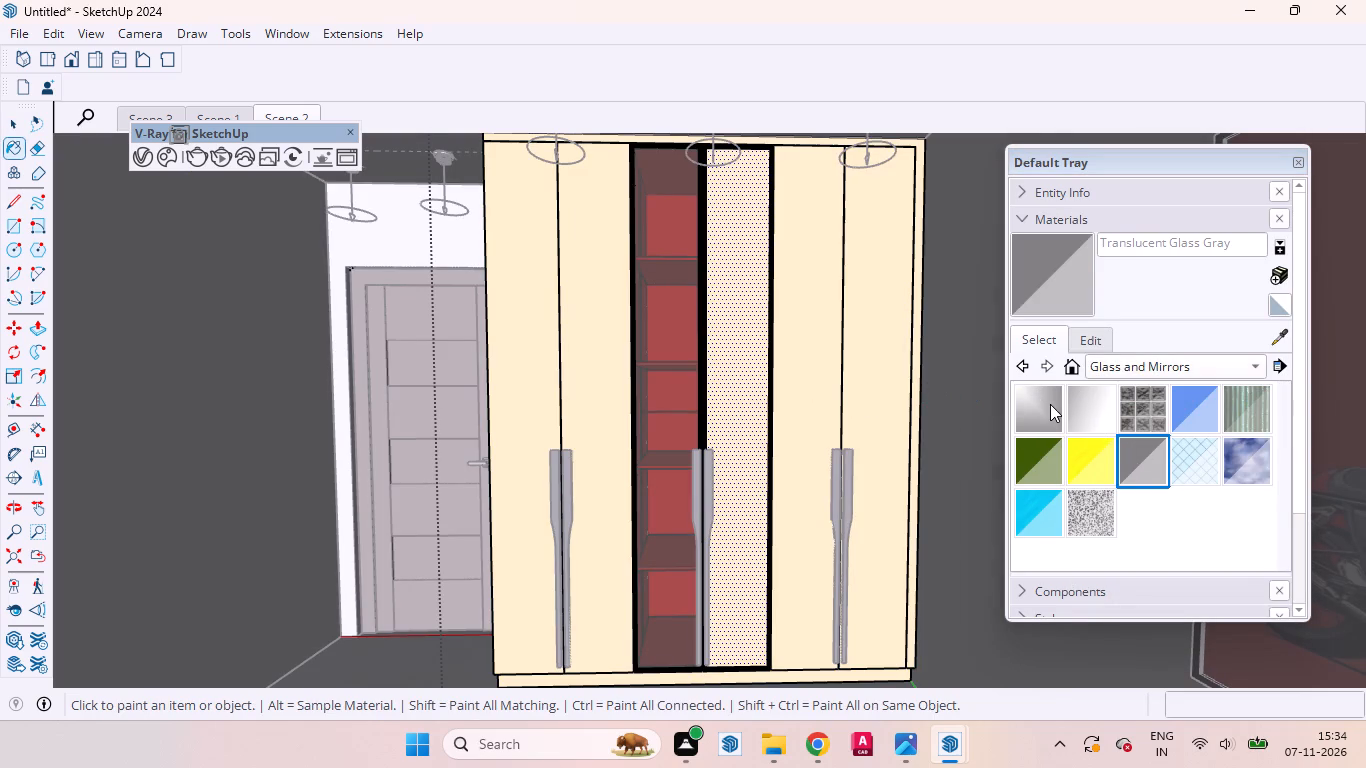
key("space")
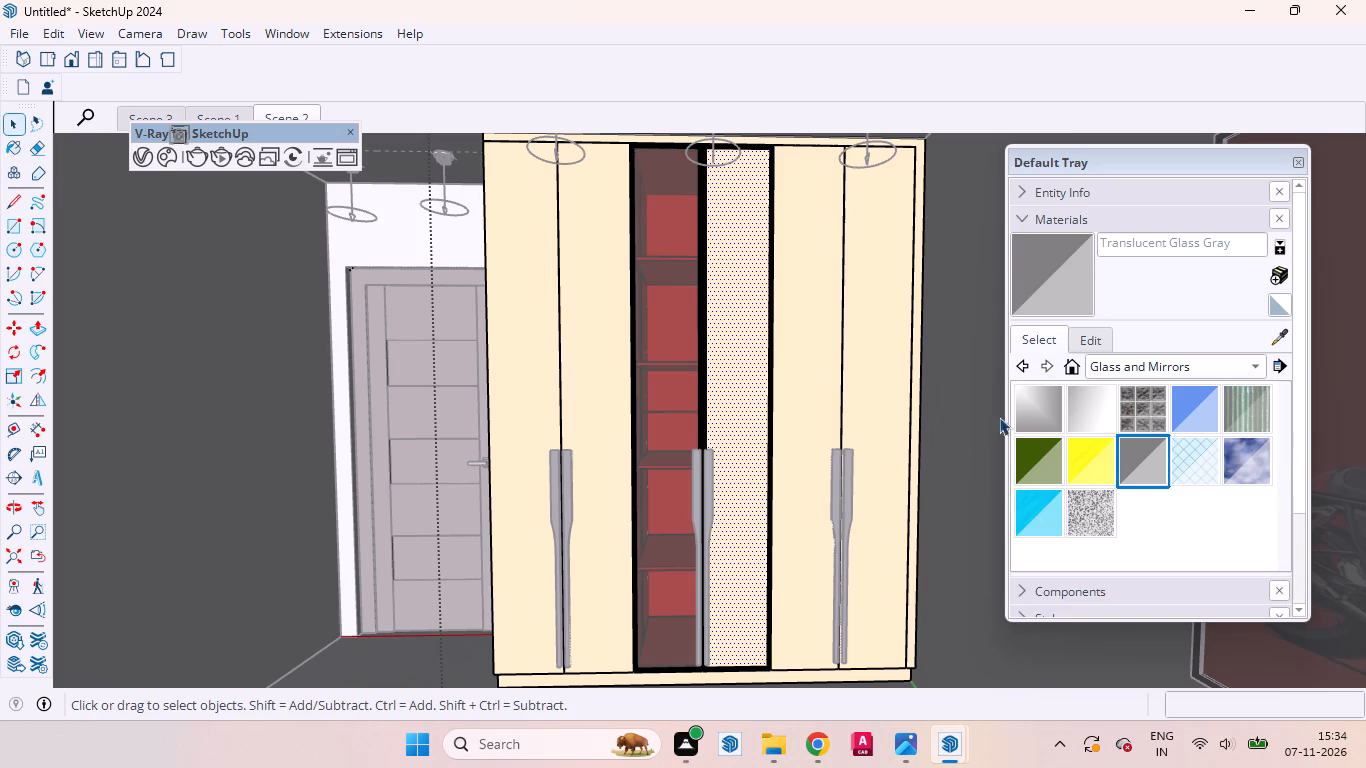
left_click(1137, 446)
left_click(738, 340)
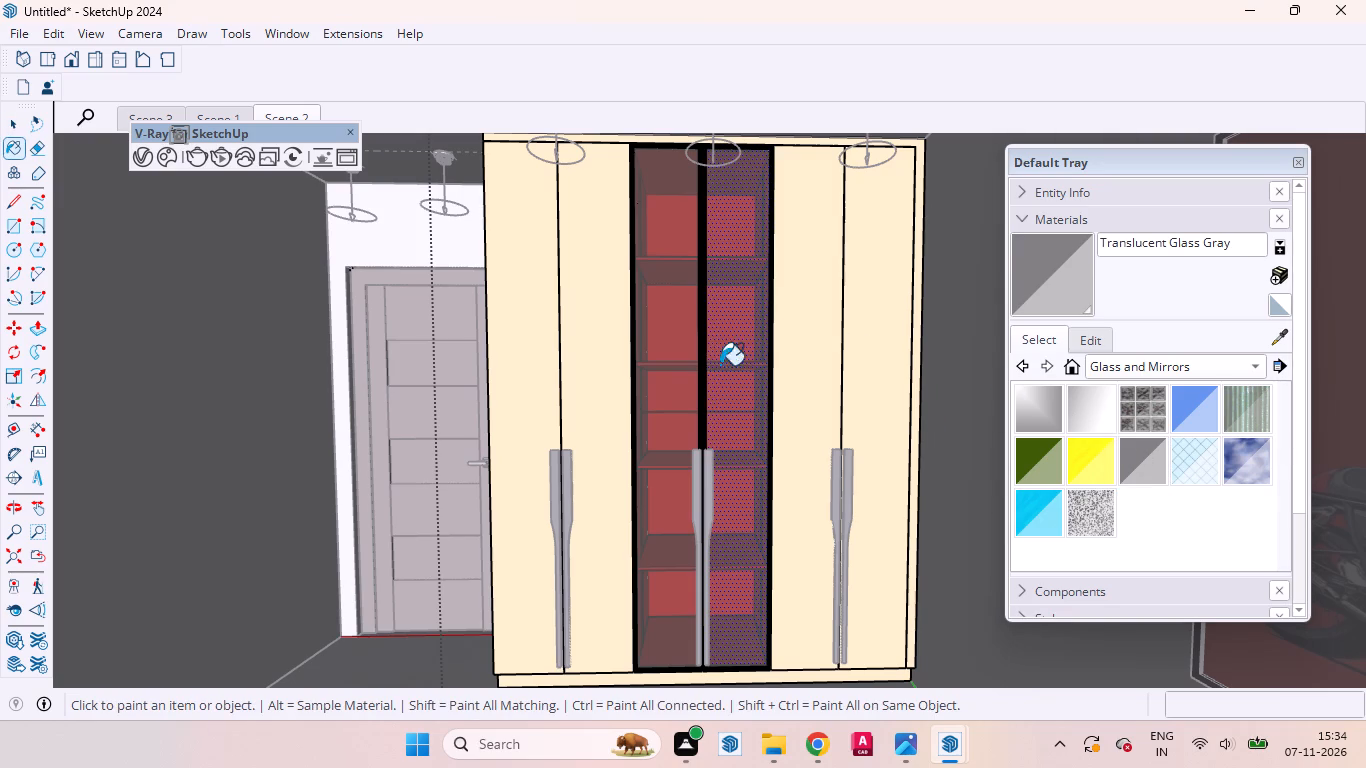
key("space")
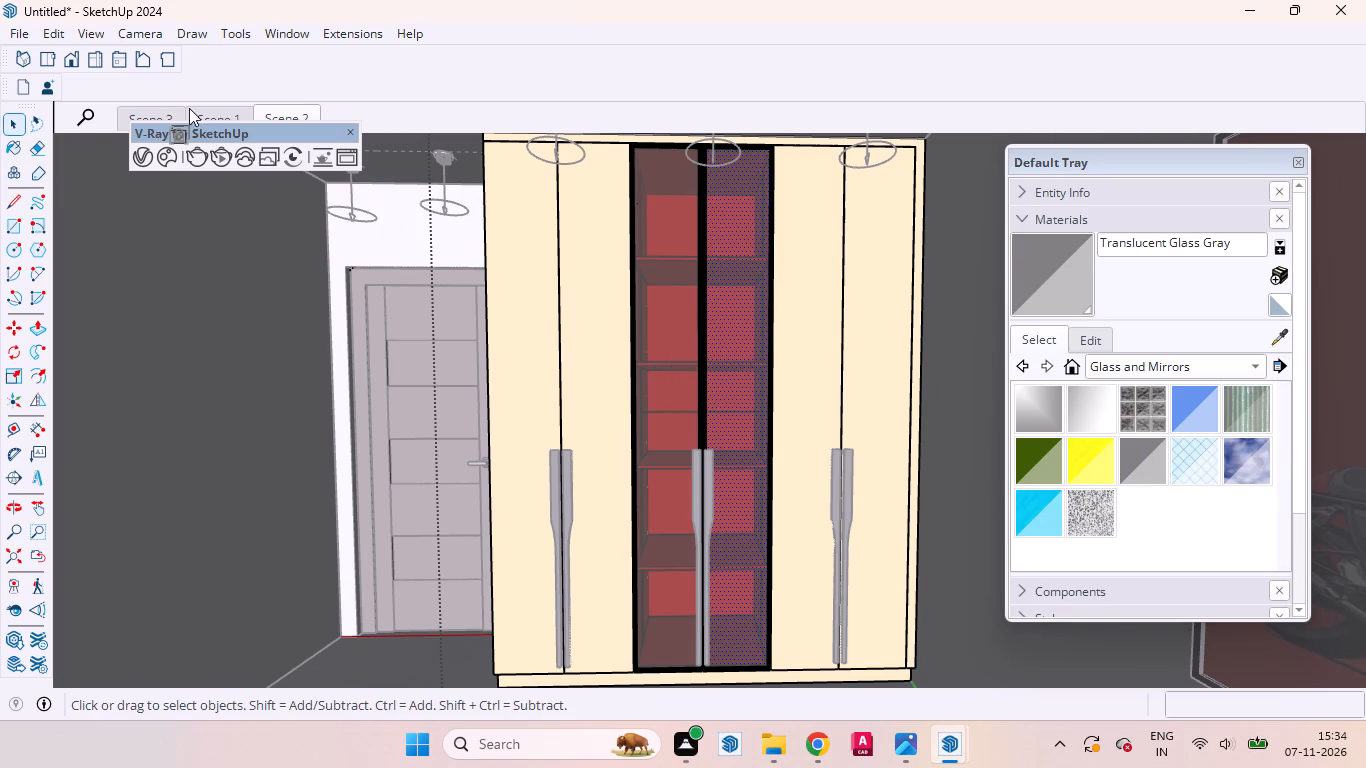
Exit all wardrobe groups being edited from a zoomed-out top view and return to Scene 2.
left_click(50, 65)
scroll(471, 233, "down", 8)
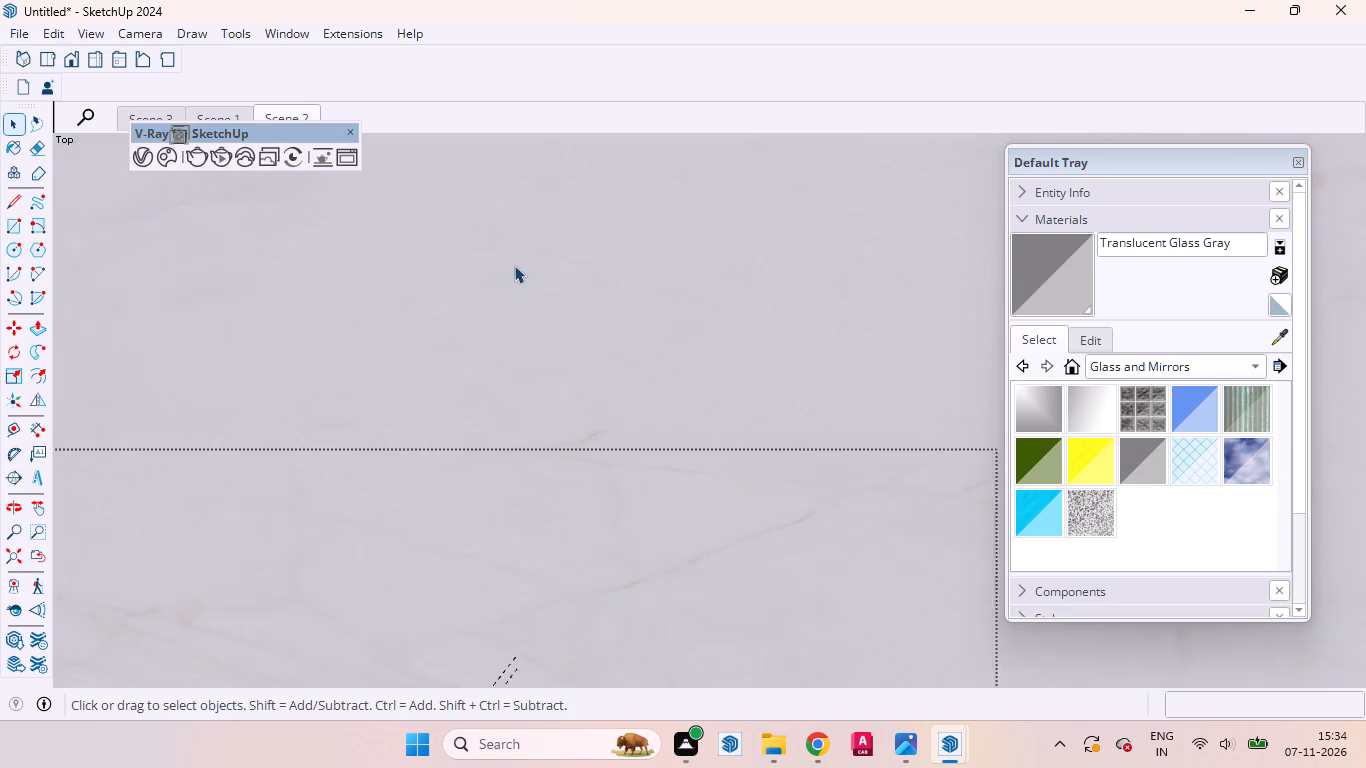
scroll(514, 265, "down", 20)
scroll(514, 265, "down", 1)
double_click(614, 462)
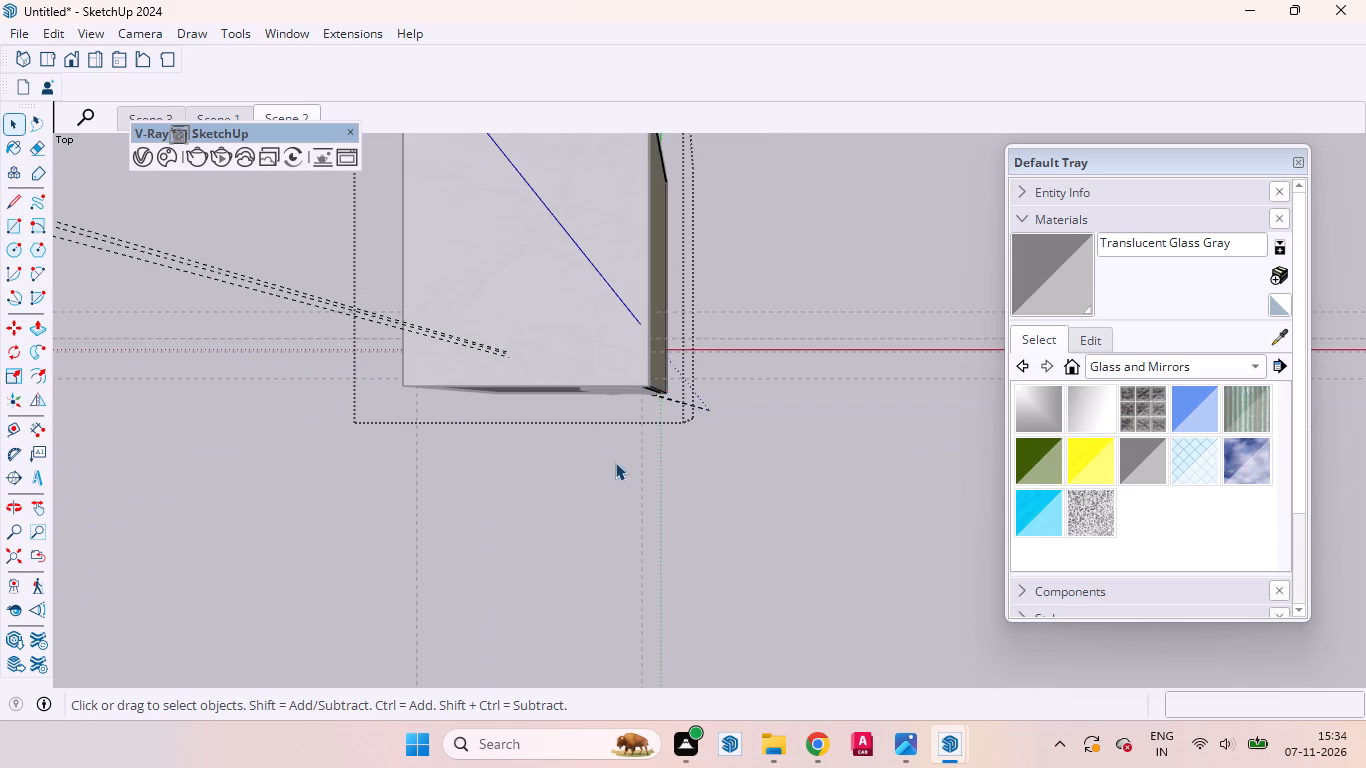
left_click(634, 471)
triple_click(642, 472)
left_click(647, 468)
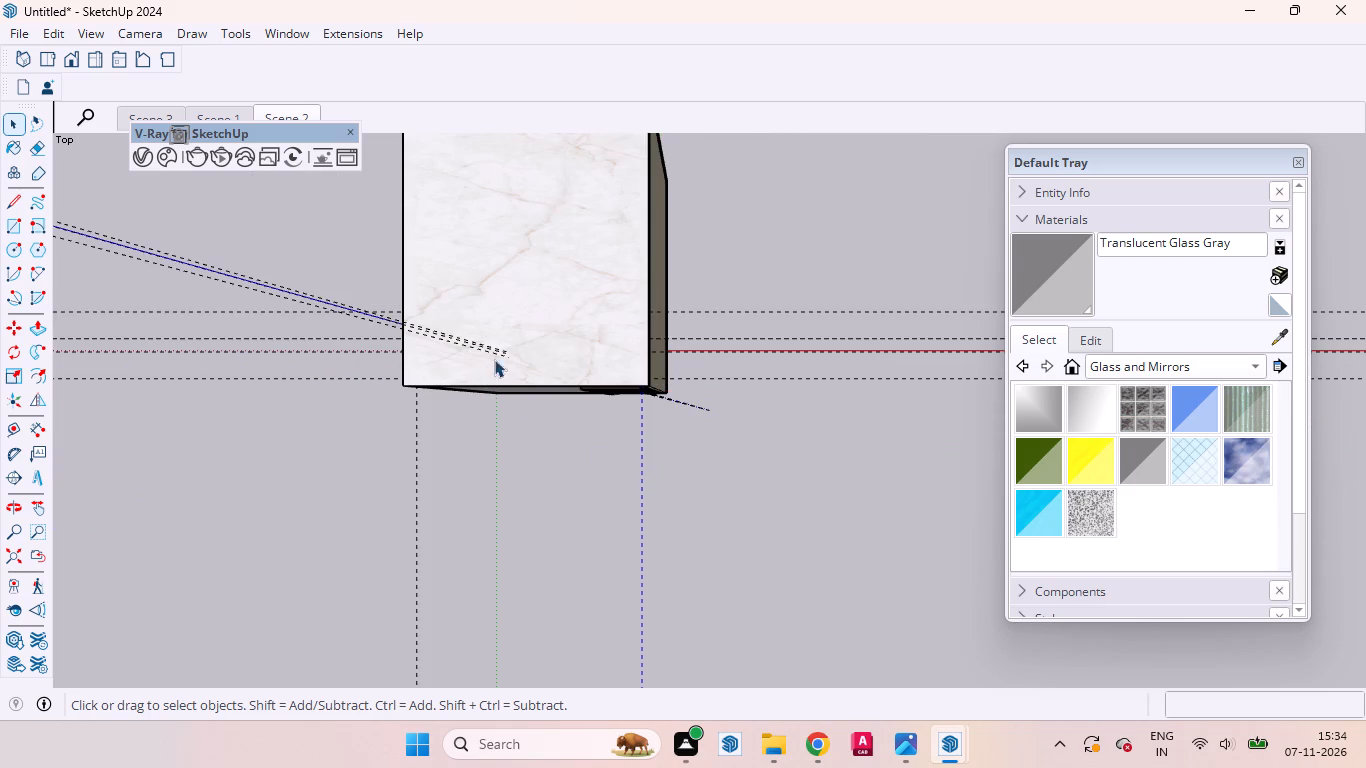
left_click(296, 114)
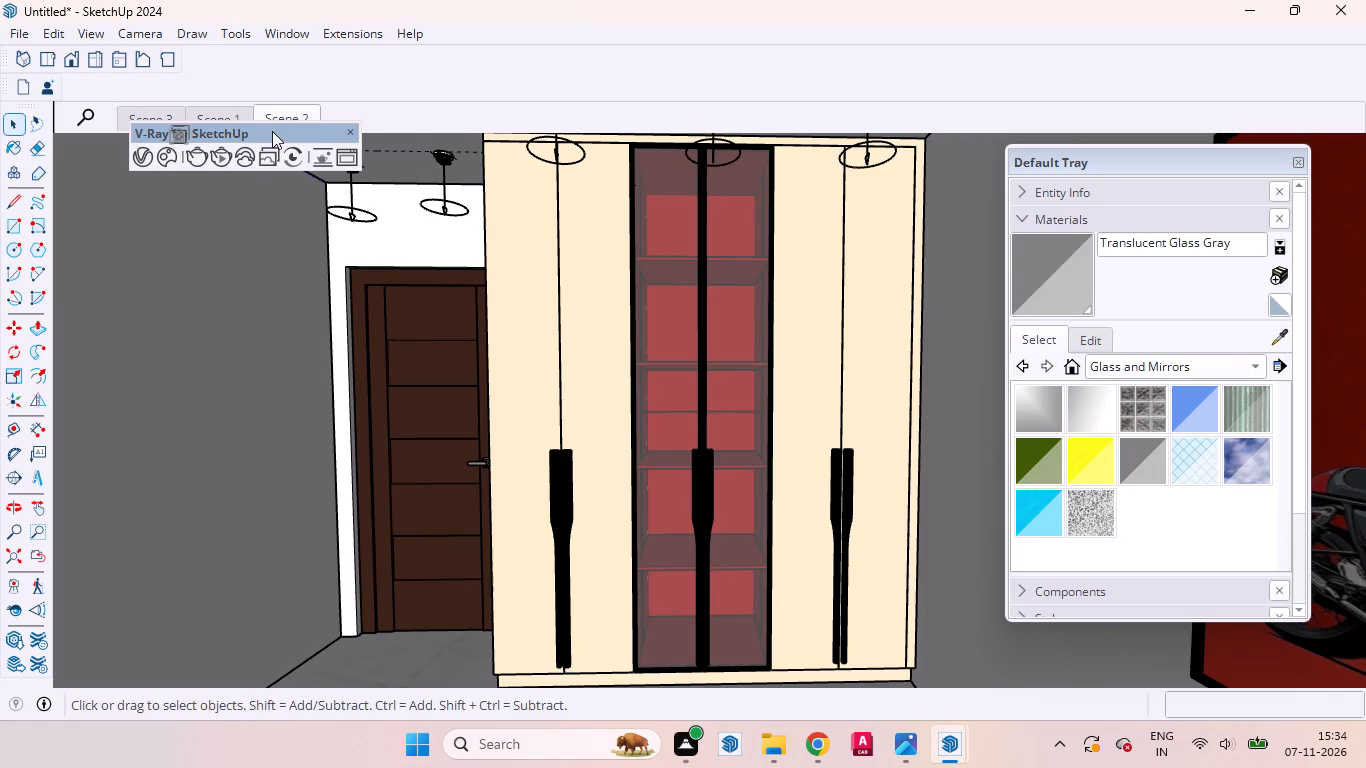
Move the V-Ray toolbar clear of the scene tabs and start a V-Ray render of Scene 2.
left_click_drag(271, 133, 670, 87)
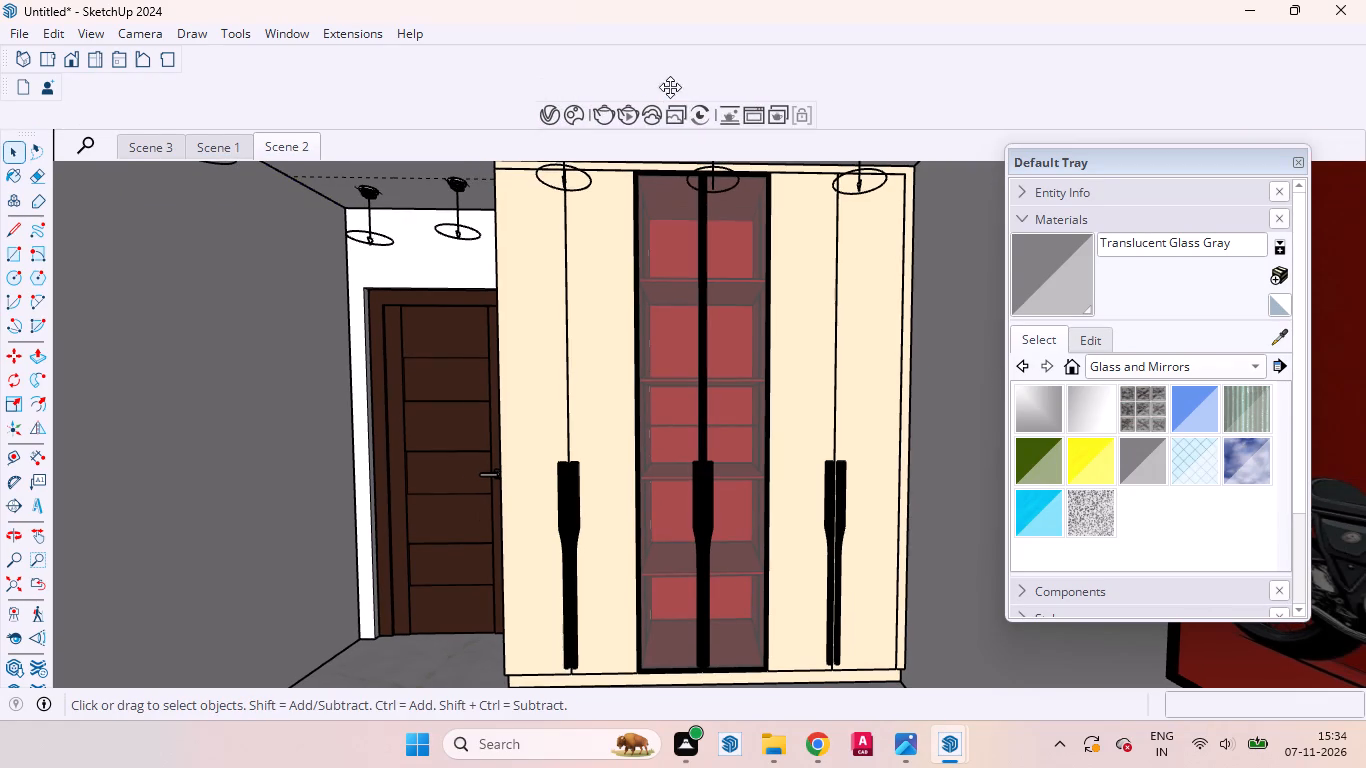
left_click_drag(670, 87, 640, 153)
left_click(516, 172)
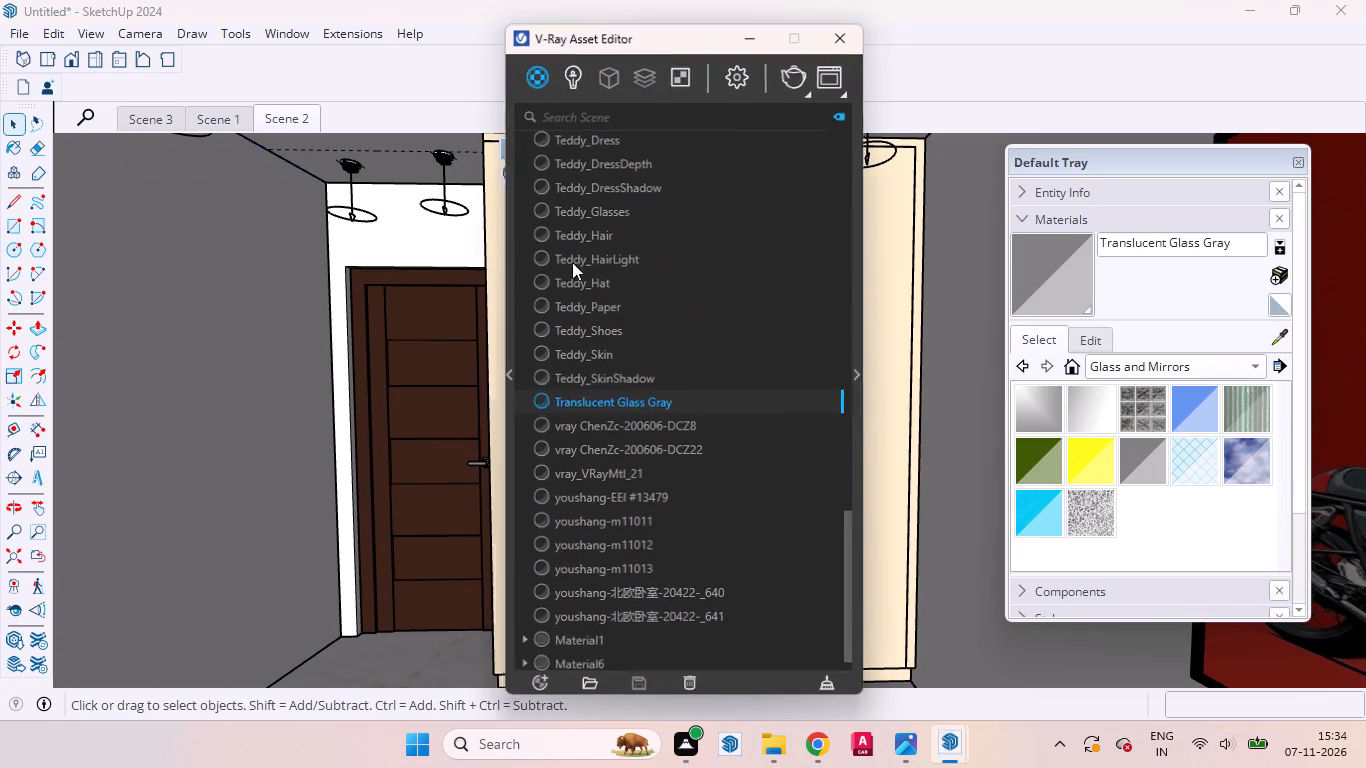
left_click(793, 68)
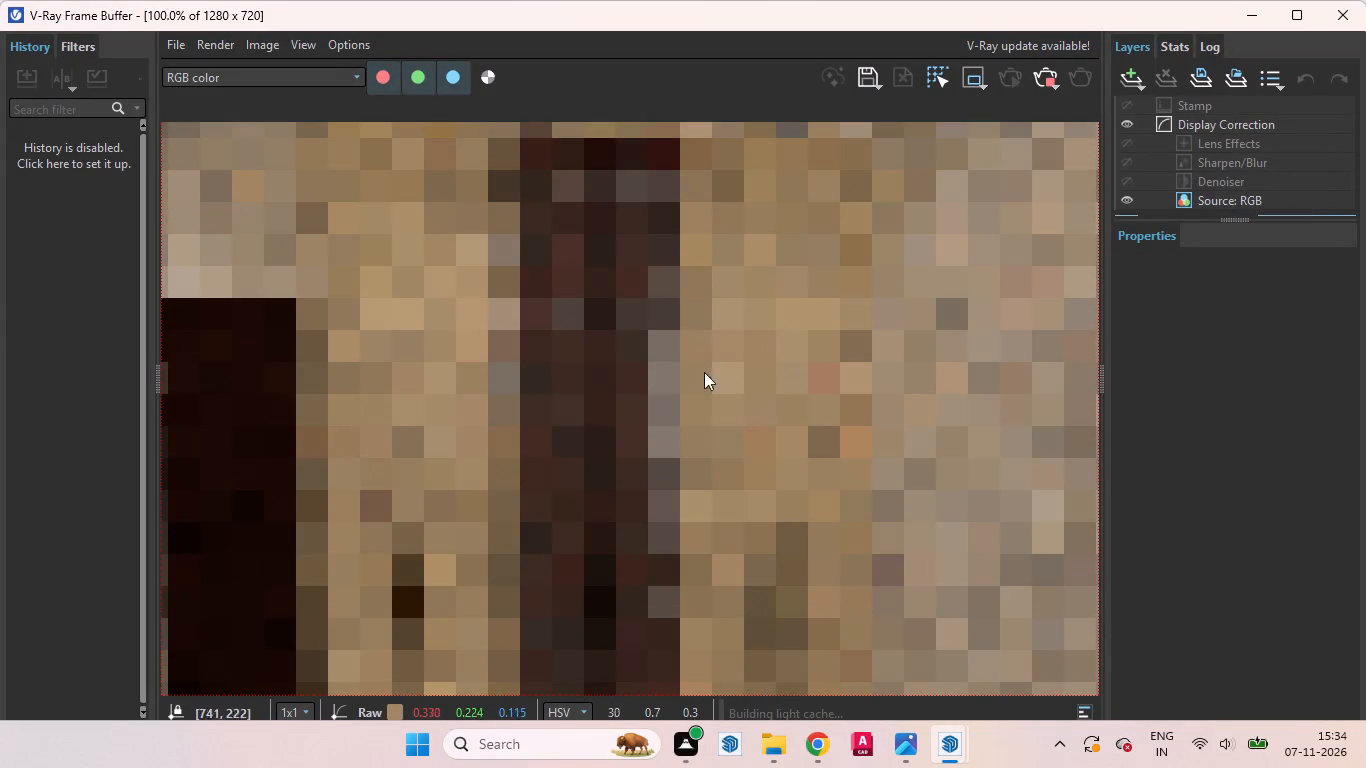
Examine the wardrobe's two central glass doors, their shelves and the surrounding panels in the Scene 2 render as it progresses.
scroll(706, 389, "down", 1)
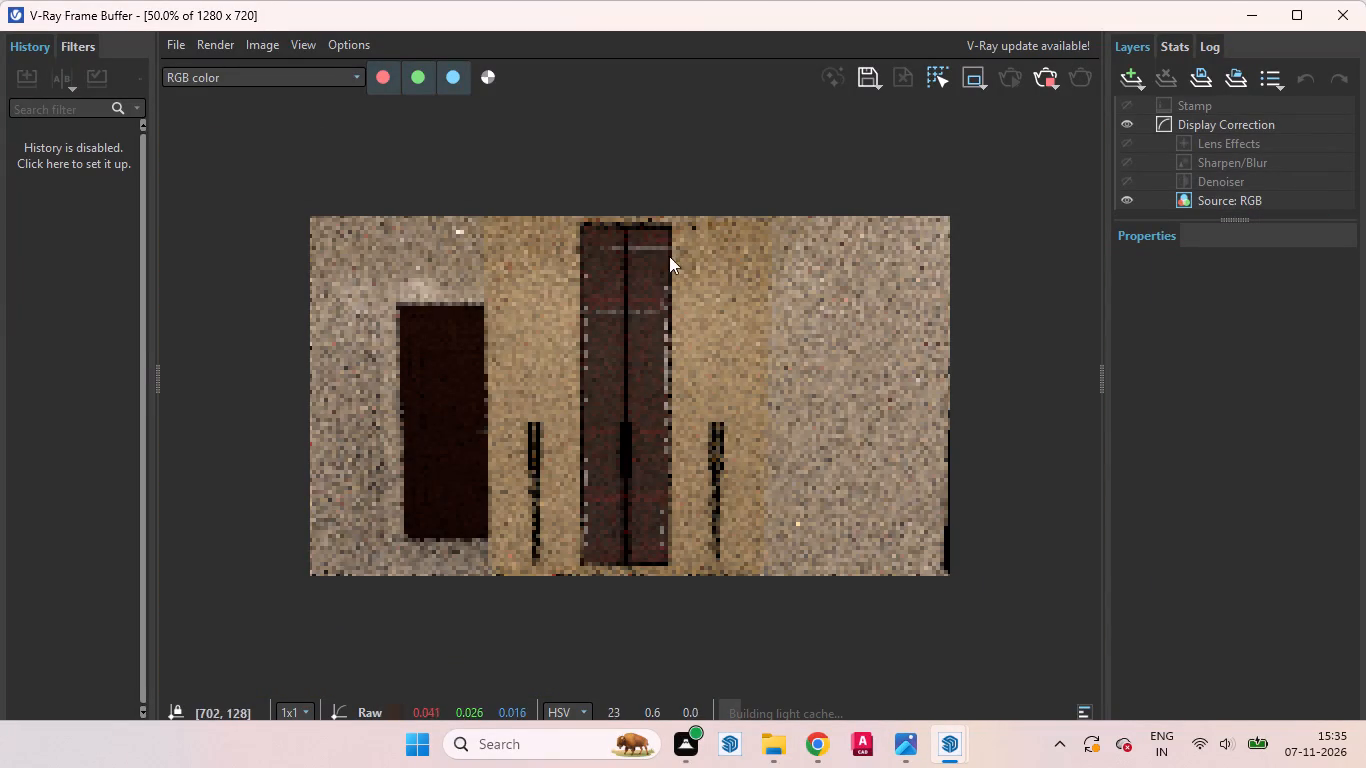
scroll(639, 237, "up", 1)
scroll(657, 327, "down", 1)
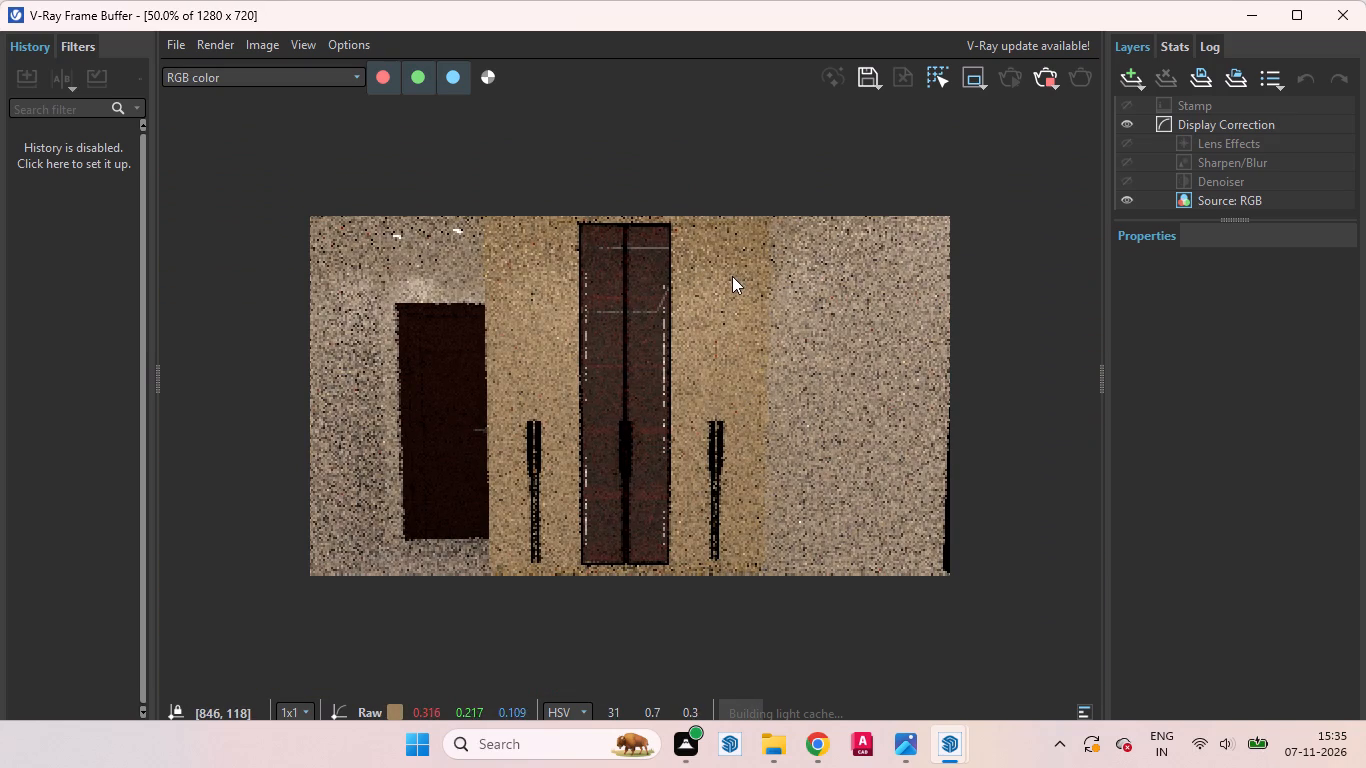
scroll(692, 279, "down", 1)
scroll(648, 341, "up", 1)
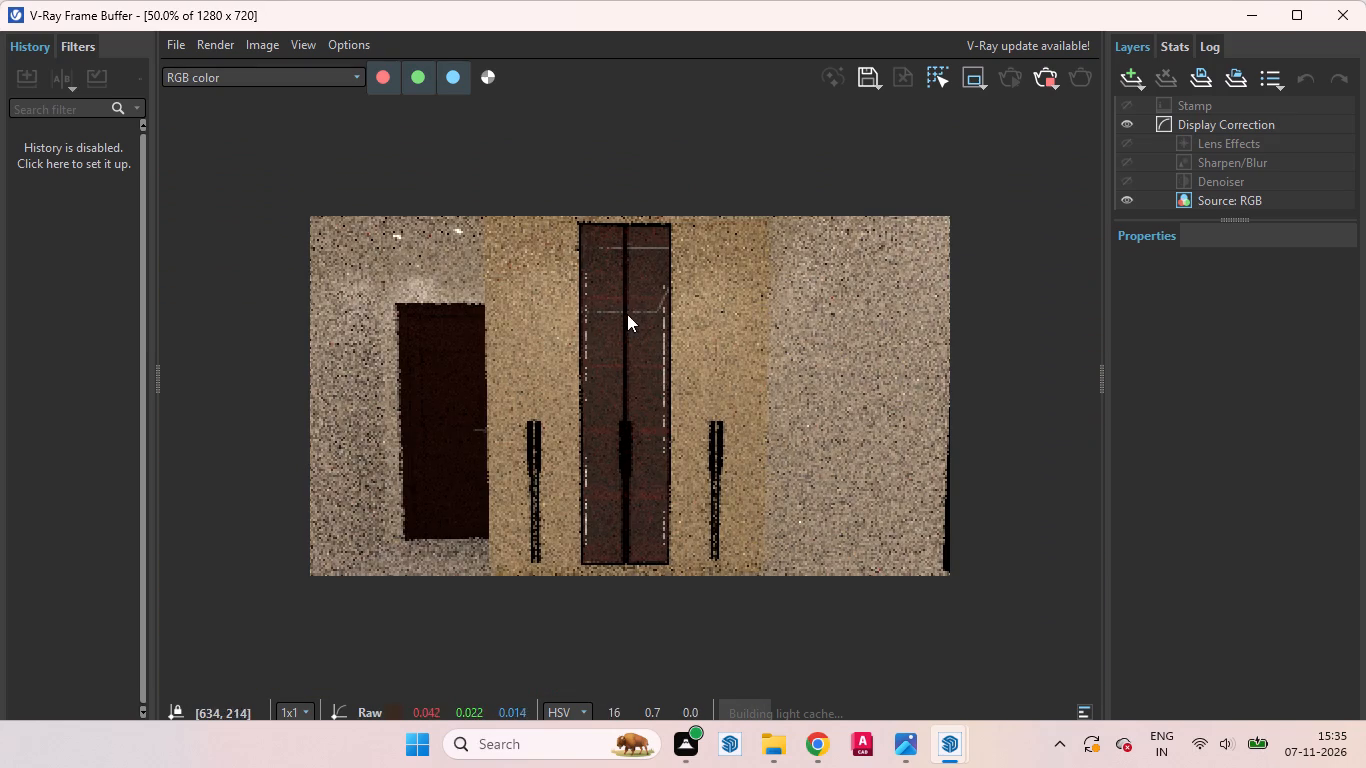
scroll(636, 242, "up", 1)
scroll(653, 289, "down", 1)
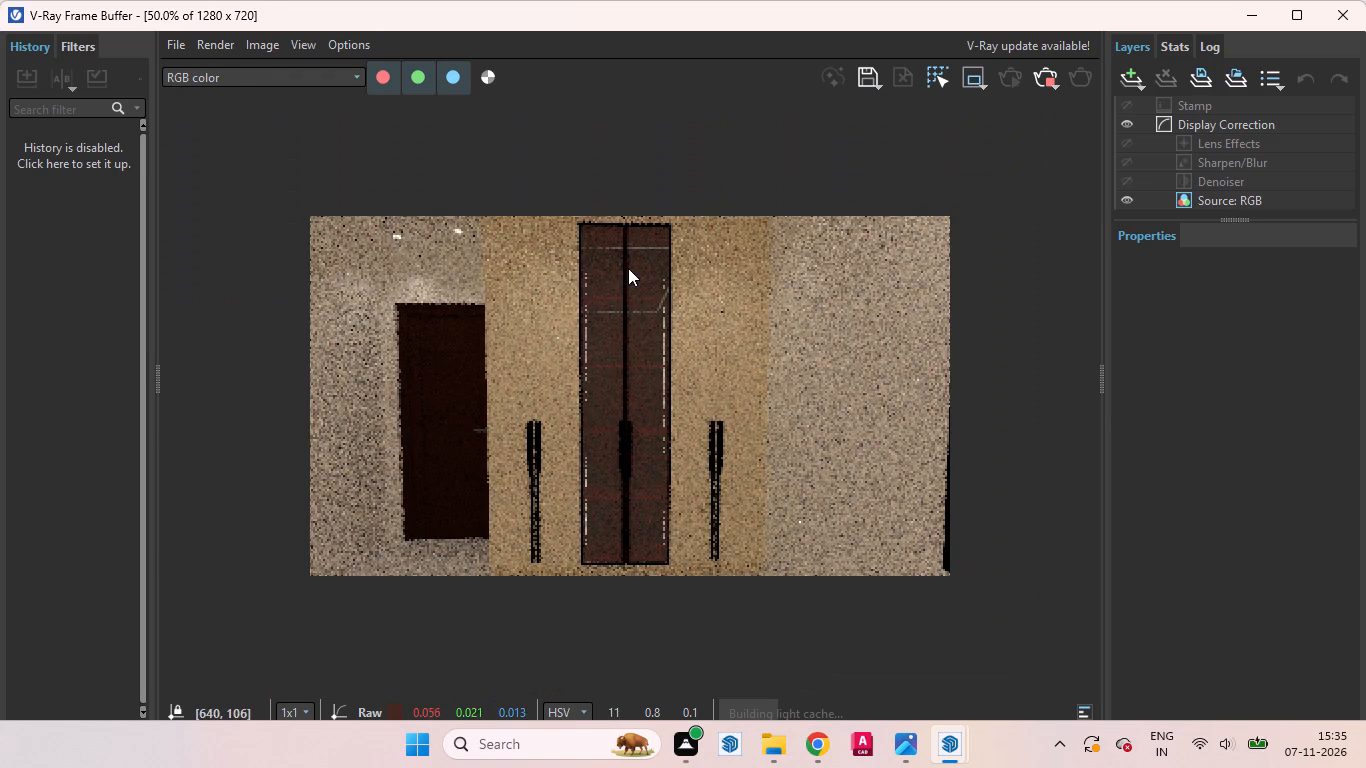
scroll(603, 249, "up", 1)
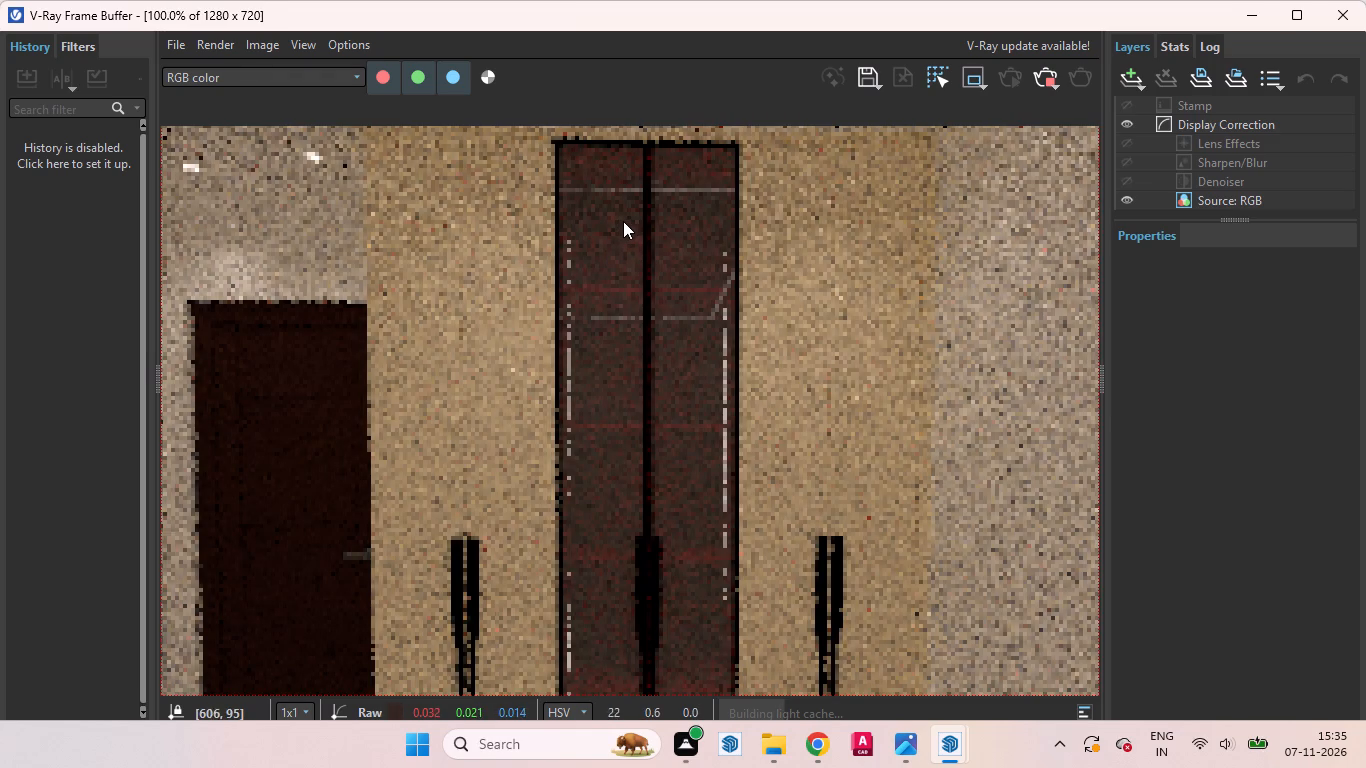
middle_click_drag(618, 221, 615, 195)
scroll(615, 195, "up", 1)
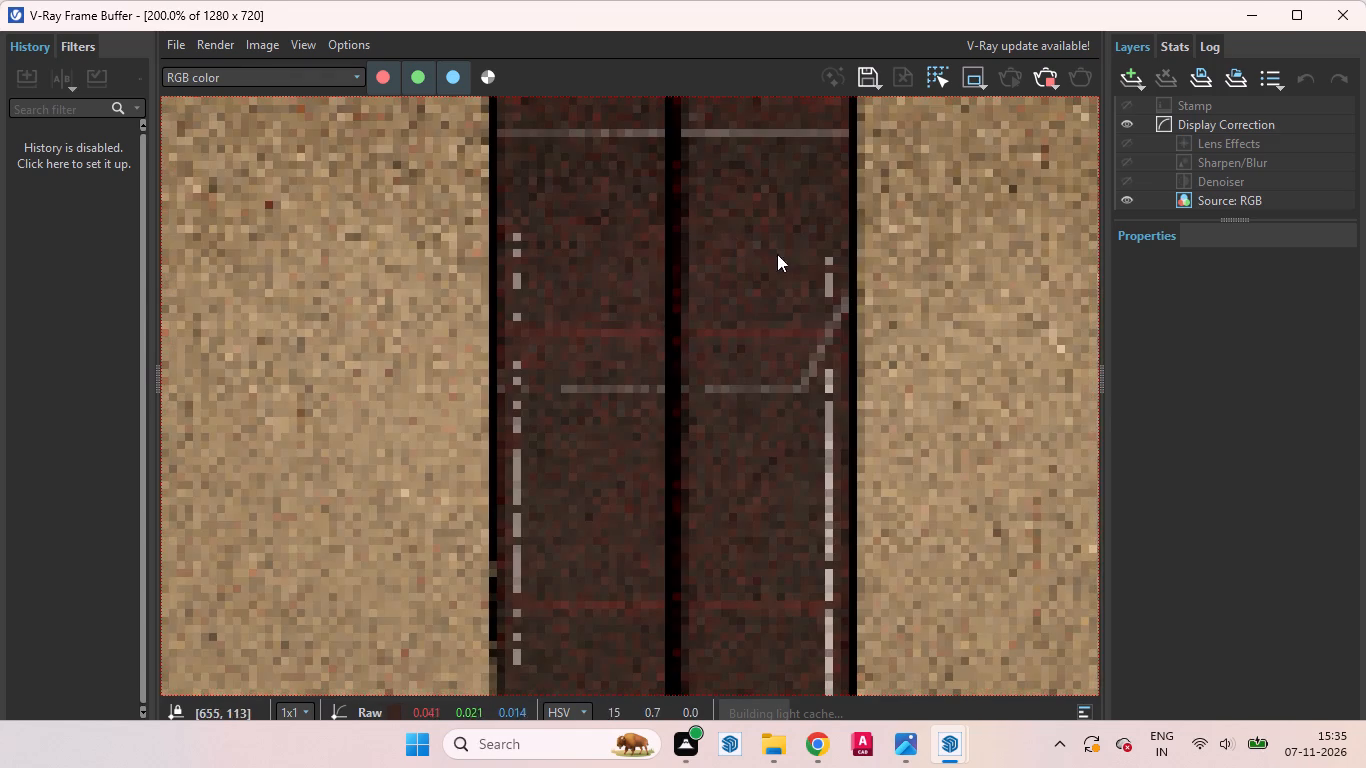
scroll(865, 283, "down", 1)
scroll(768, 315, "down", 1)
middle_click_drag(714, 330, 621, 285)
scroll(621, 285, "up", 1)
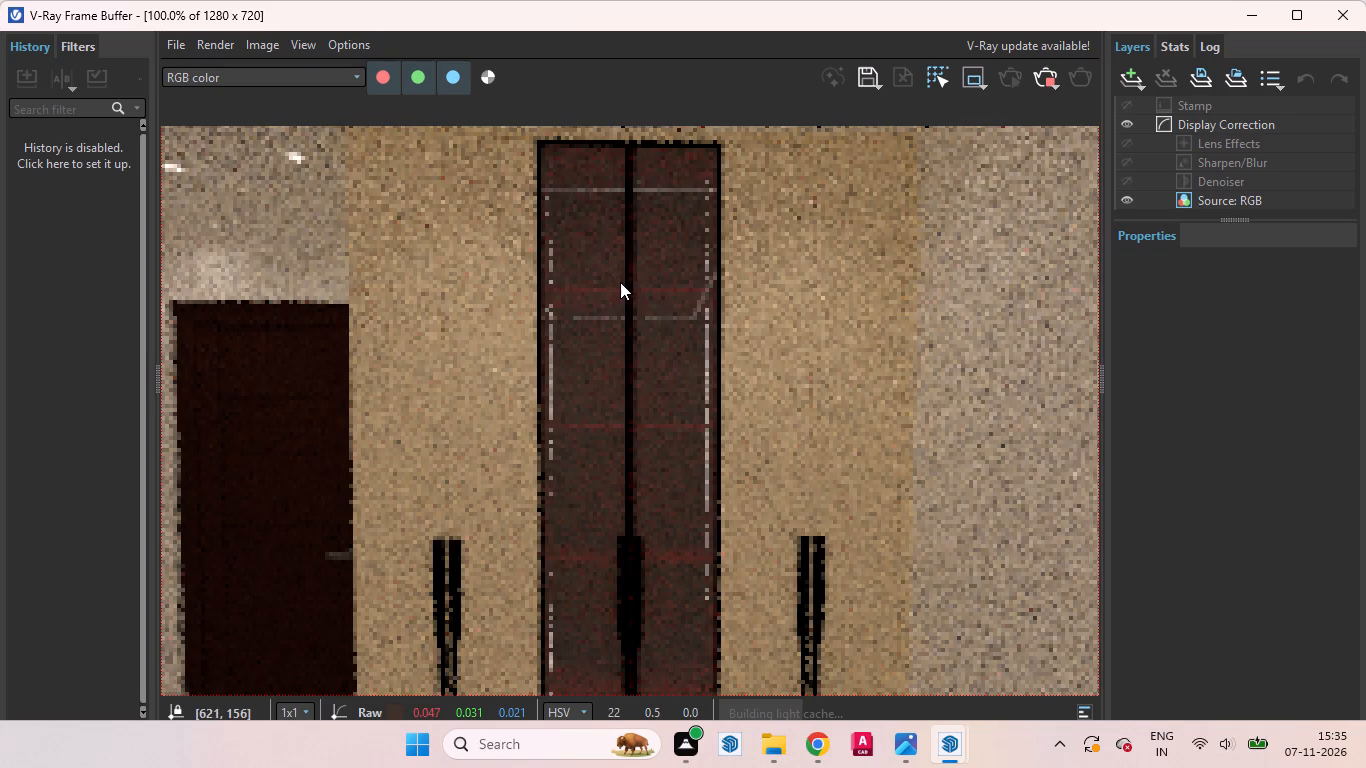
scroll(668, 284, "down", 1)
middle_click_drag(717, 279, 644, 281)
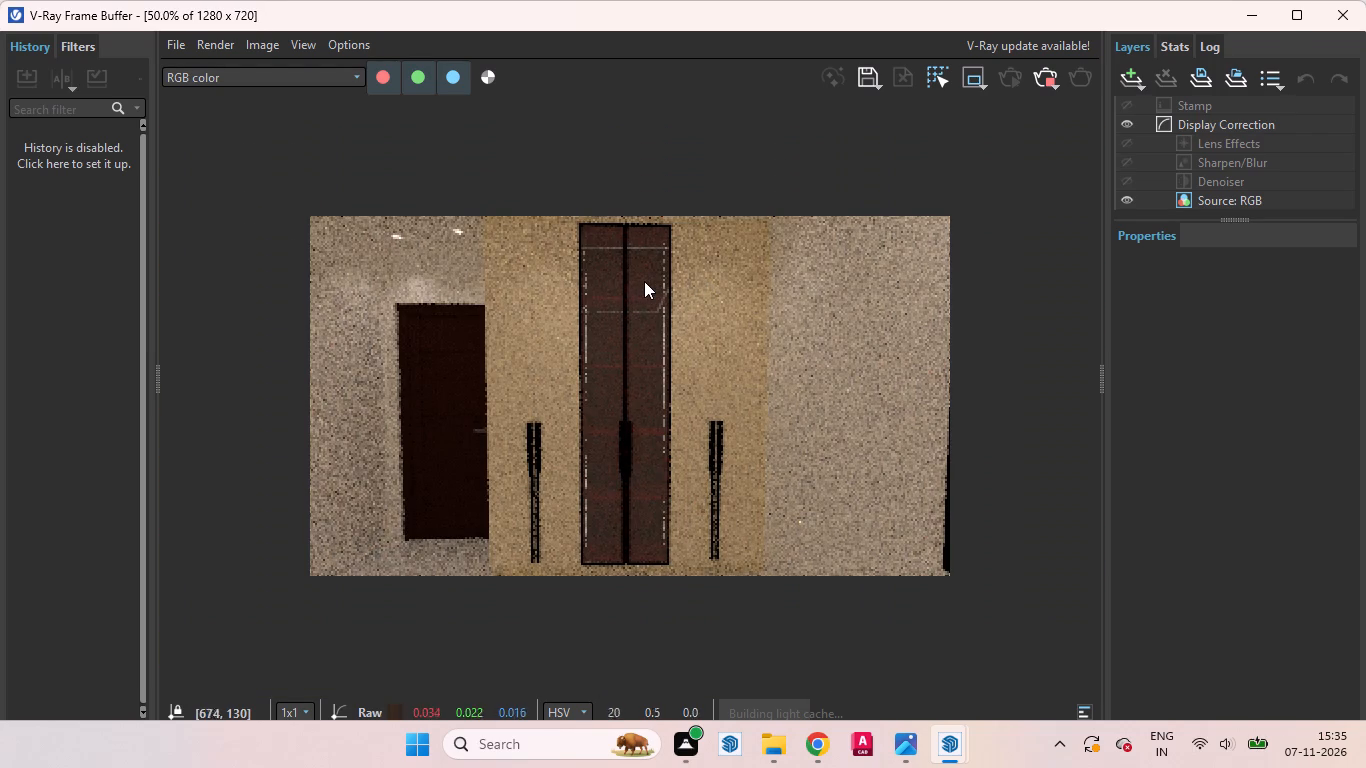
middle_click_drag(644, 281, 642, 281)
scroll(620, 254, "up", 1)
scroll(600, 277, "down", 1)
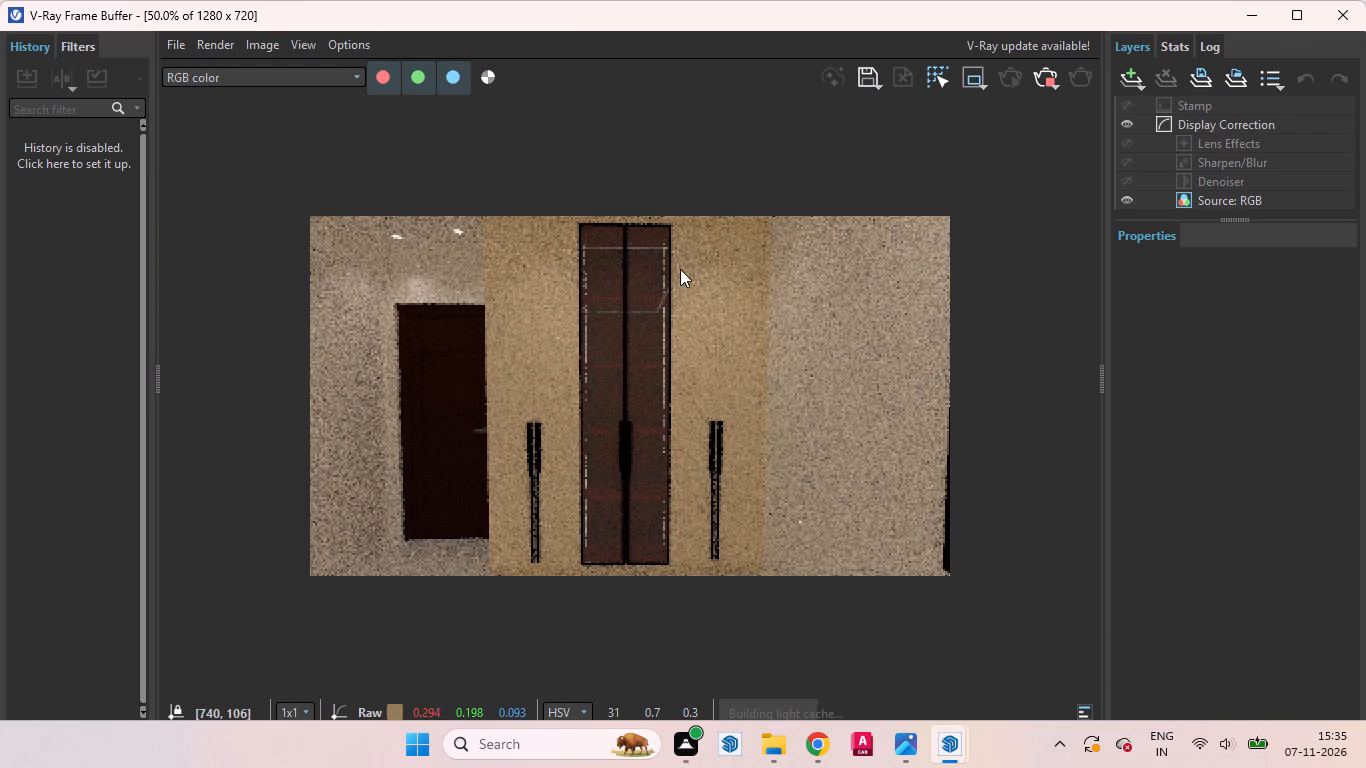
middle_click_drag(680, 269, 651, 279)
scroll(651, 279, "up", 1)
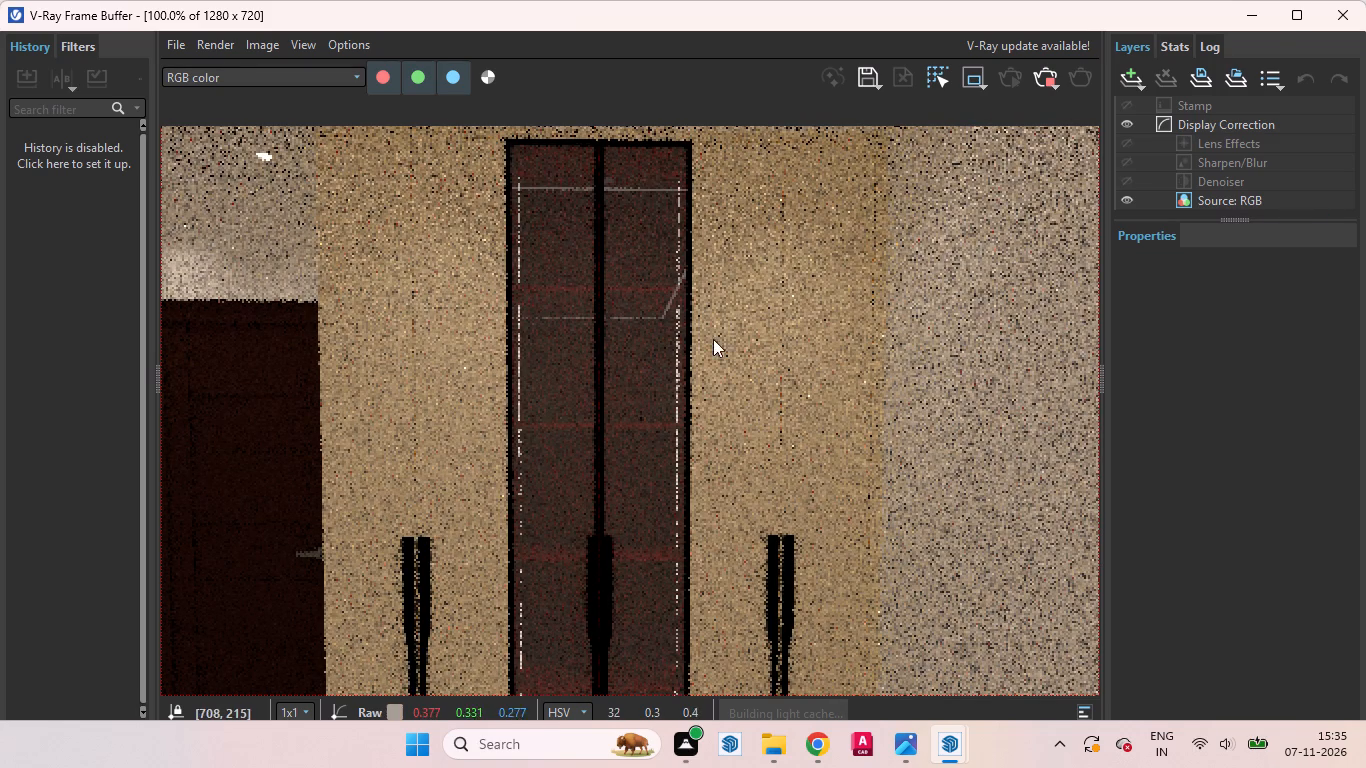
scroll(783, 330, "down", 1)
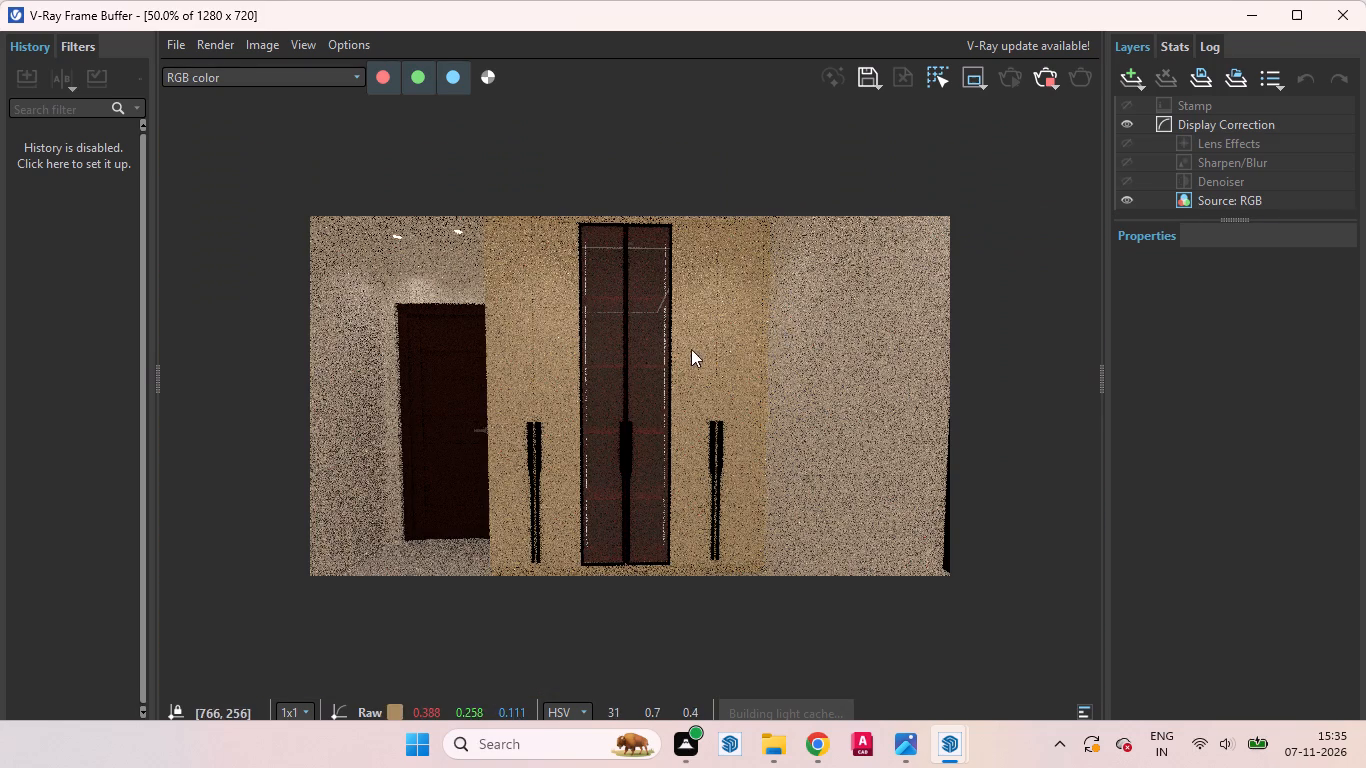
middle_click_drag(677, 360, 712, 338)
scroll(712, 338, "up", 1)
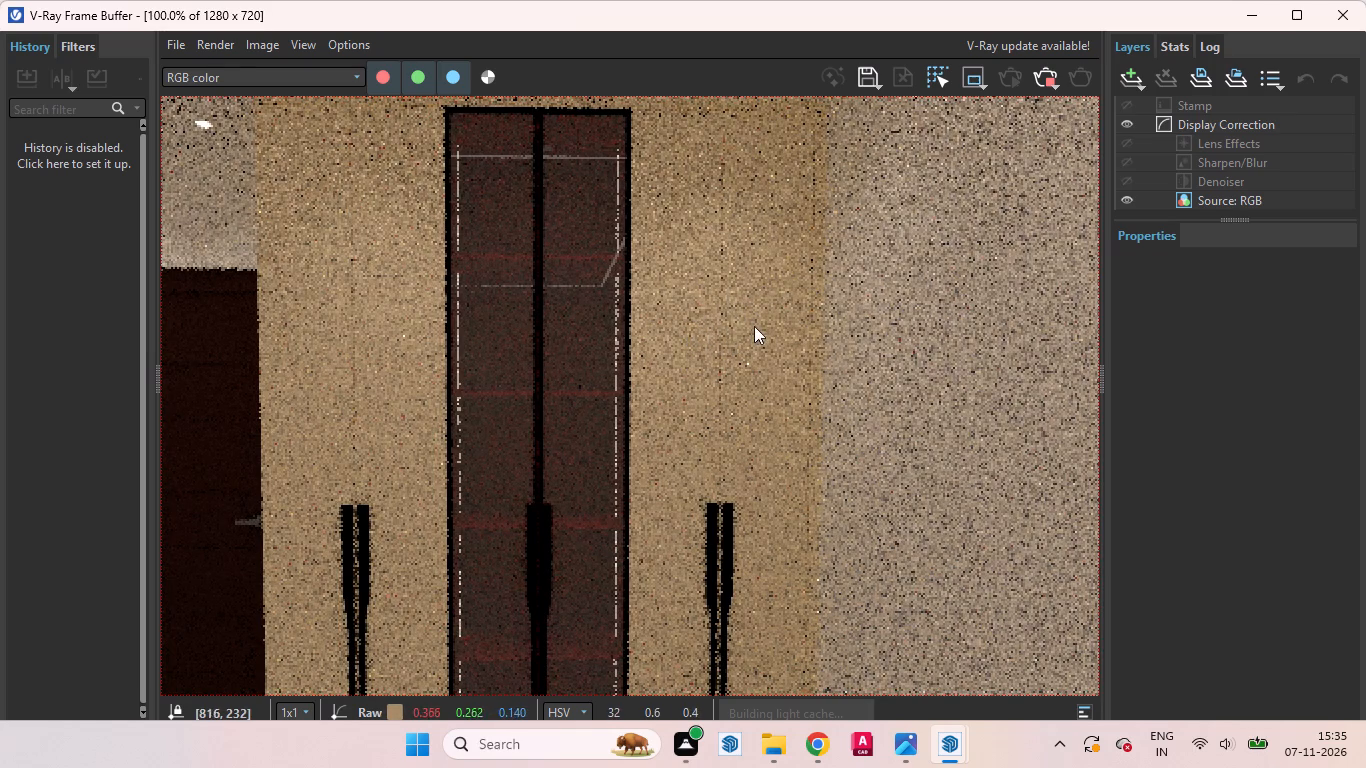
scroll(718, 373, "down", 1)
middle_click_drag(715, 366, 777, 331)
scroll(777, 333, "up", 1)
scroll(788, 328, "down", 1)
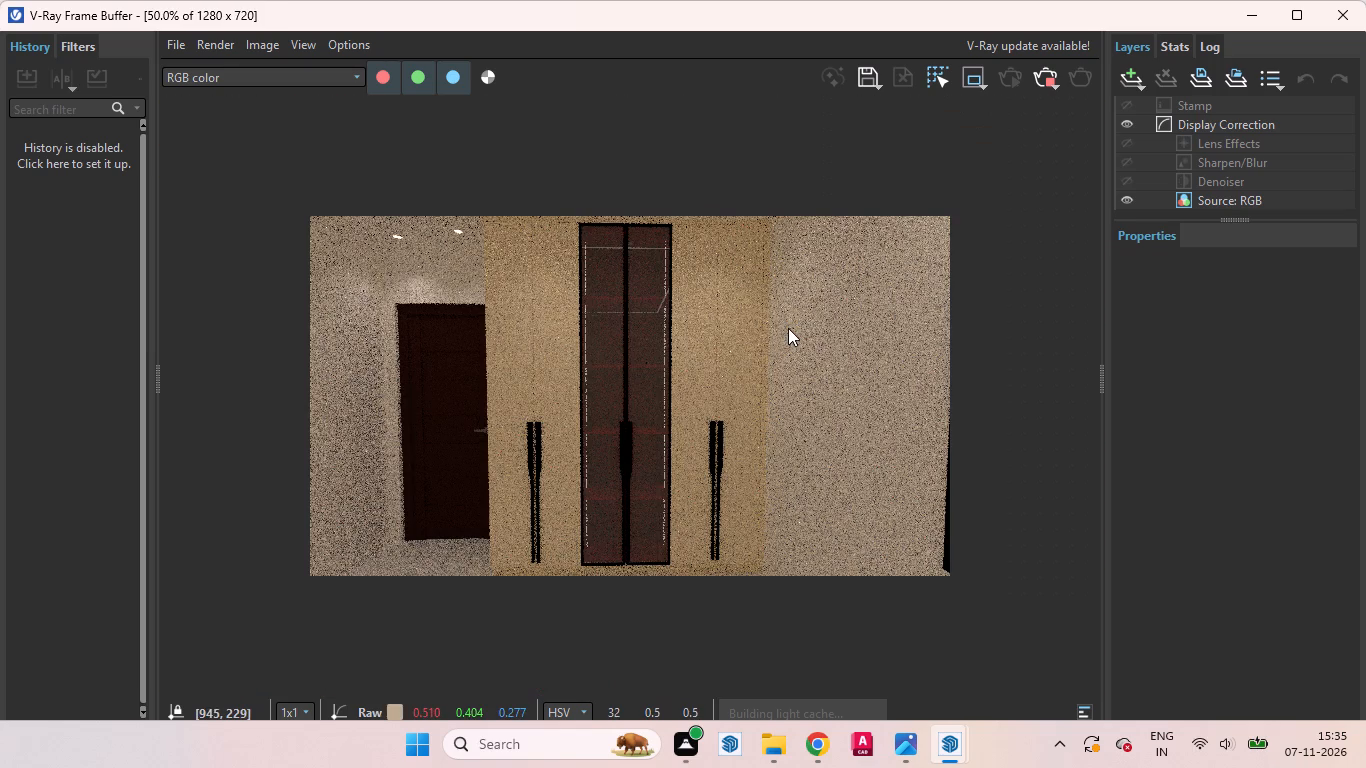
scroll(637, 291, "up", 2)
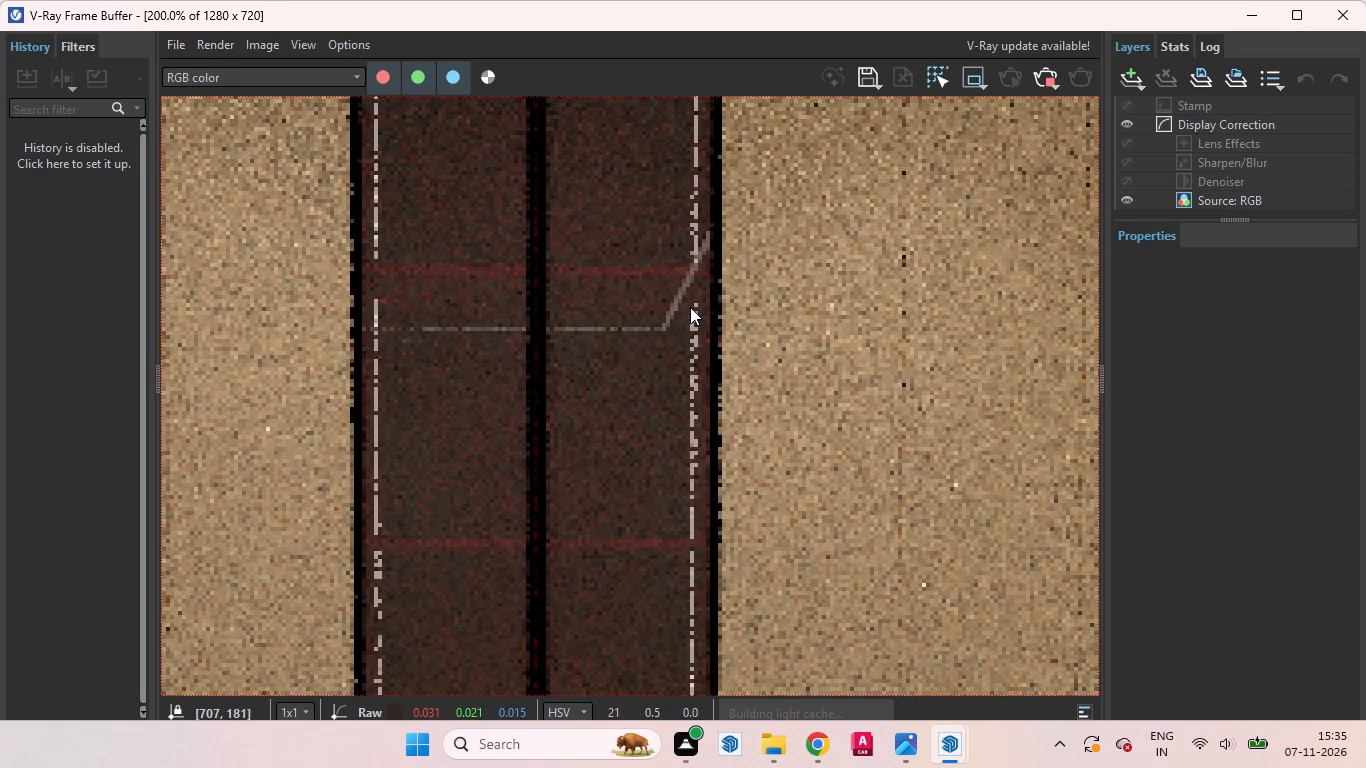
scroll(688, 315, "down", 1)
middle_click_drag(582, 213, 541, 199)
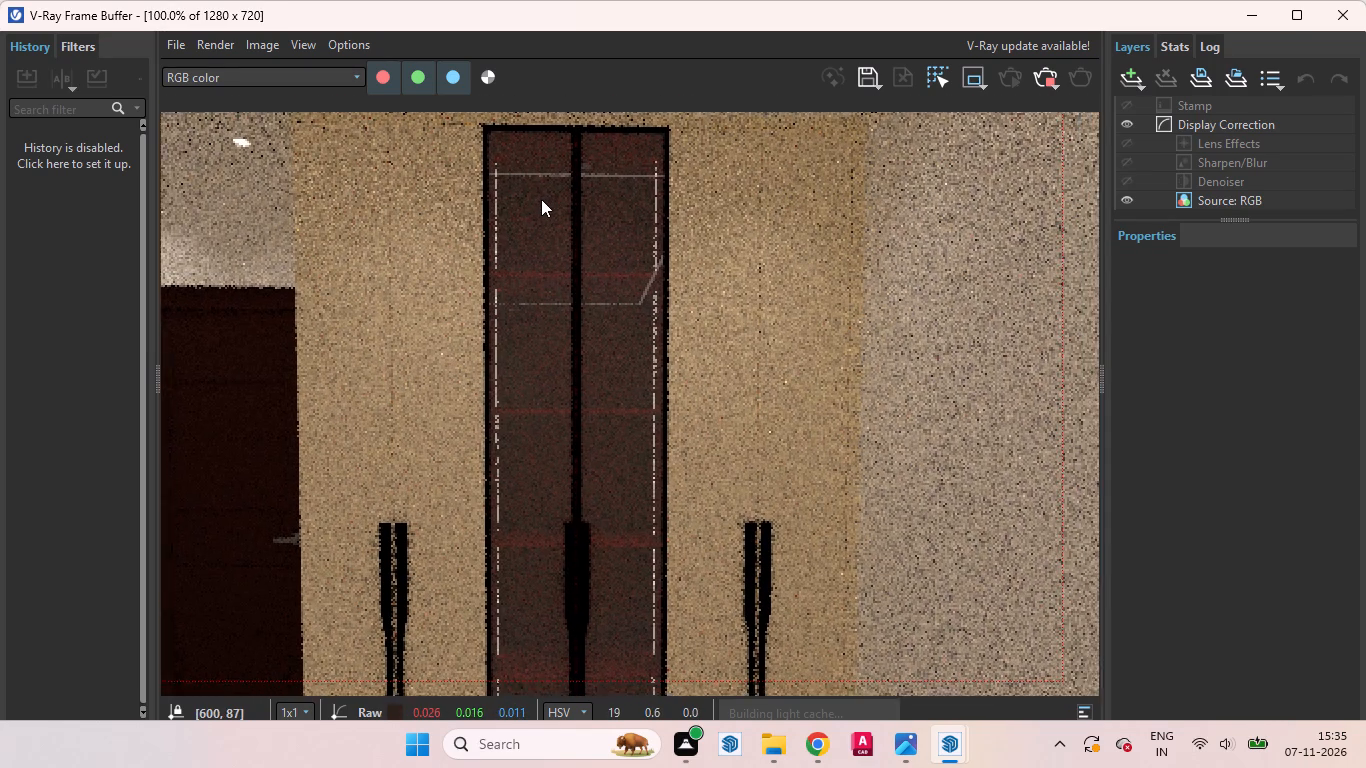
View the whole Scene 2 render, stop it and return to the model.
middle_click_drag(541, 199, 687, 210)
scroll(677, 207, "down", 1)
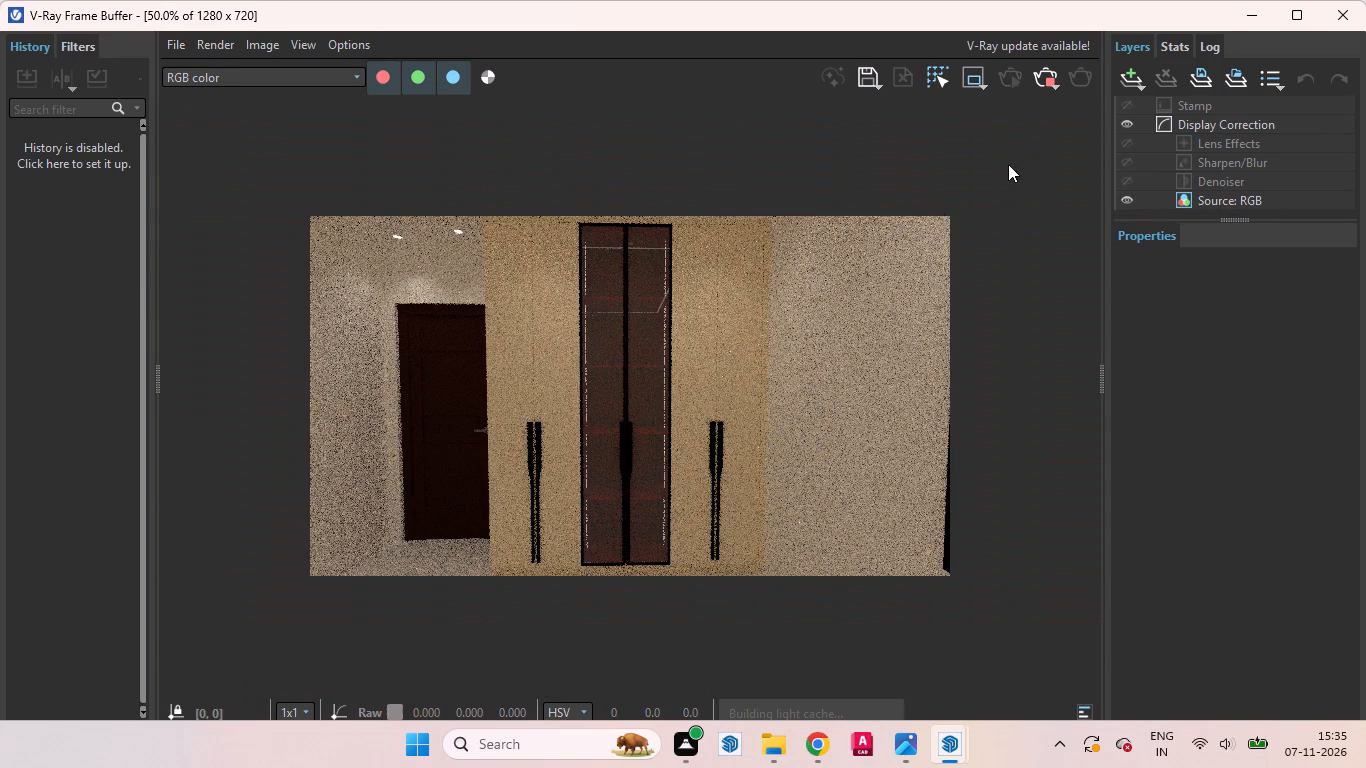
left_click(1044, 67)
left_click(1246, 3)
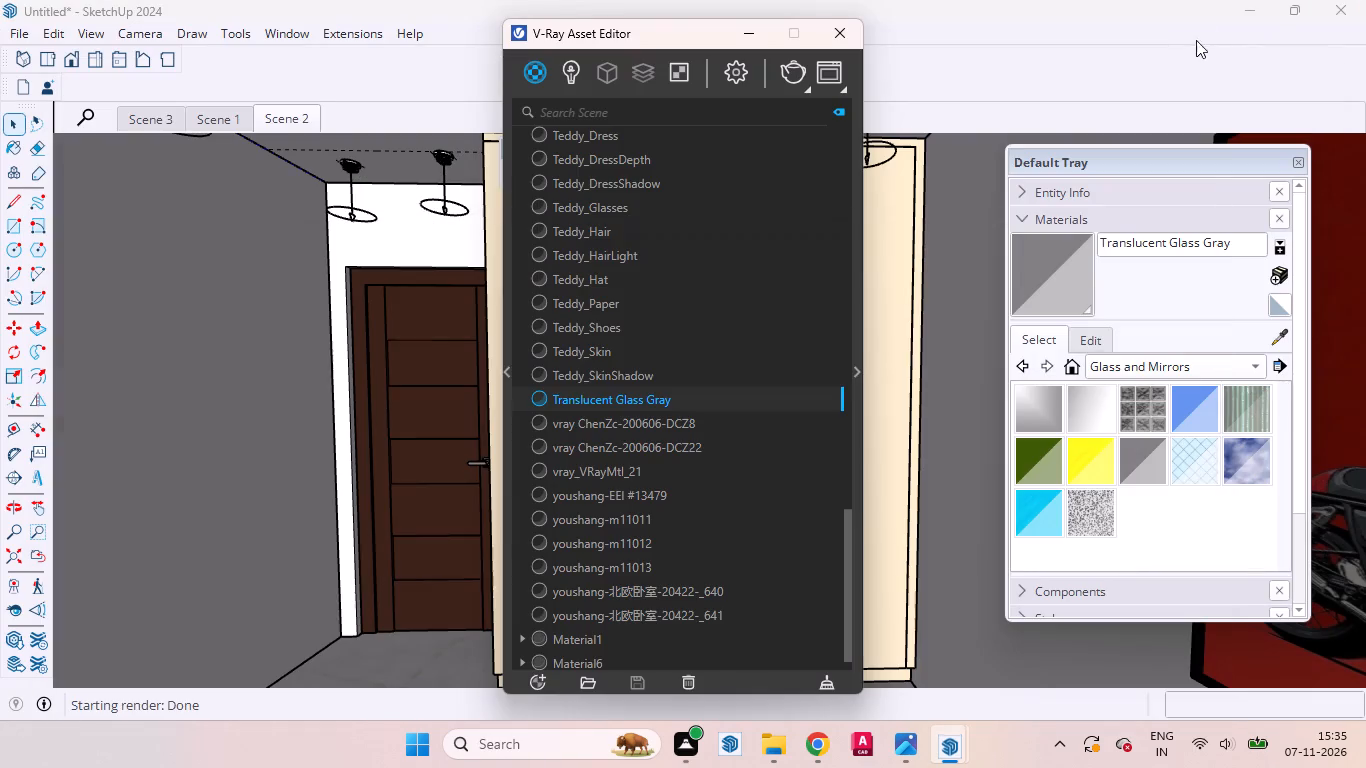
Undo the recent wardrobe edits back through the gray glass paint on the right-hand central door's rebuilt face.
left_click_drag(656, 26, 1123, 203)
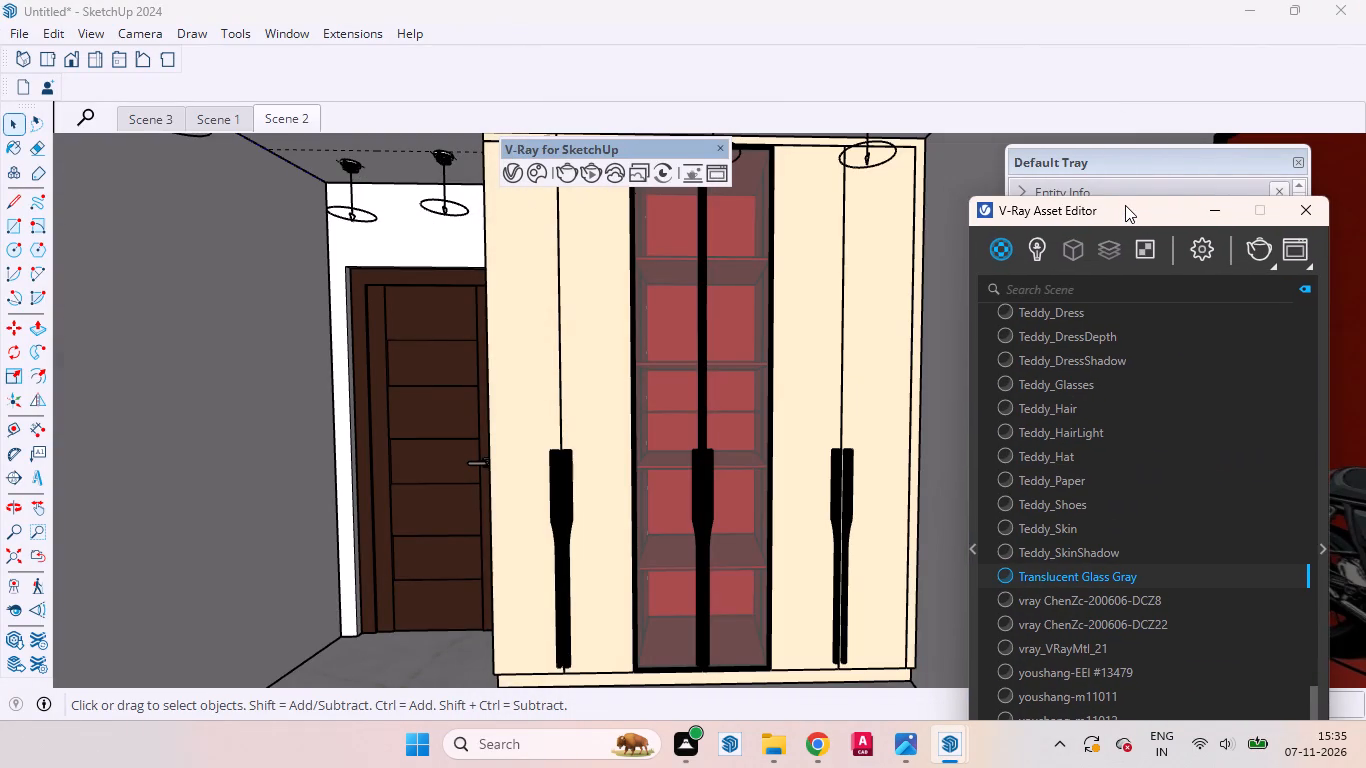
key("ctrl+z")
key("ctrl+z")
key("ctrl+z")
key("ctrl+z")
key("ctrl+z")
key("ctrl+z")
key("z")
key("ctrl+z")
key("ctrl+z")
key("ctrl+z")
key("ctrl+z")
key("ctrl+z")
key("ctrl+z")
left_click(16, 119)
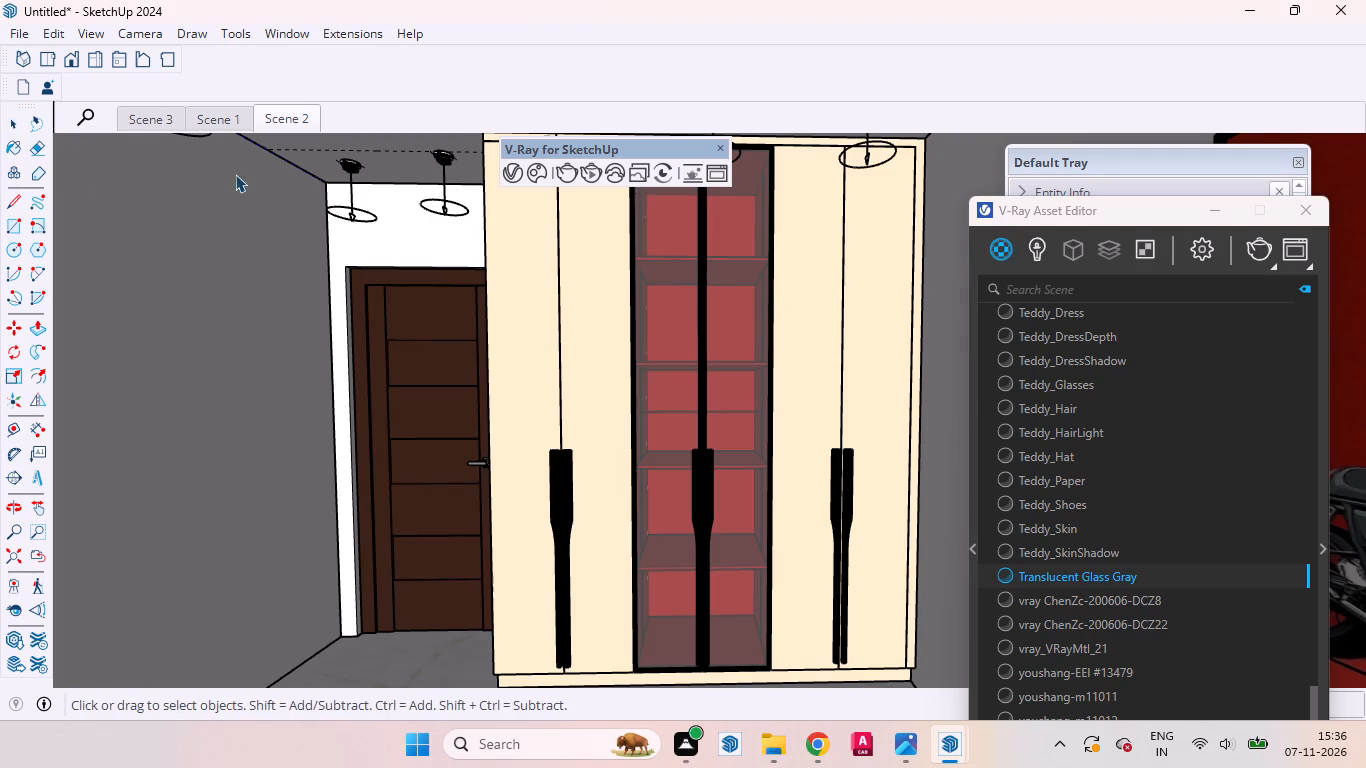
key("ctrl+z")
key("ctrl+z")
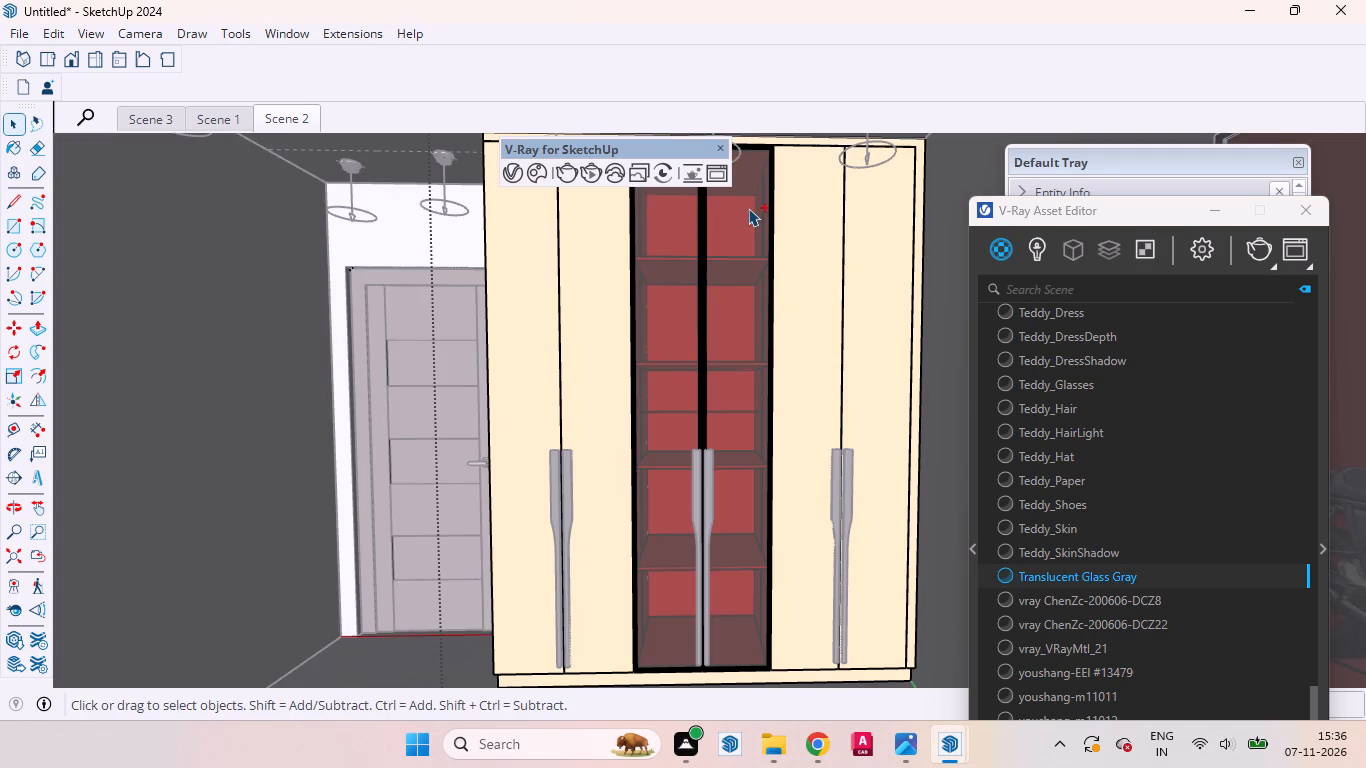
key("ctrl+z")
key("ctrl+z")
key("ctrl+z")
key("ctrl+z")
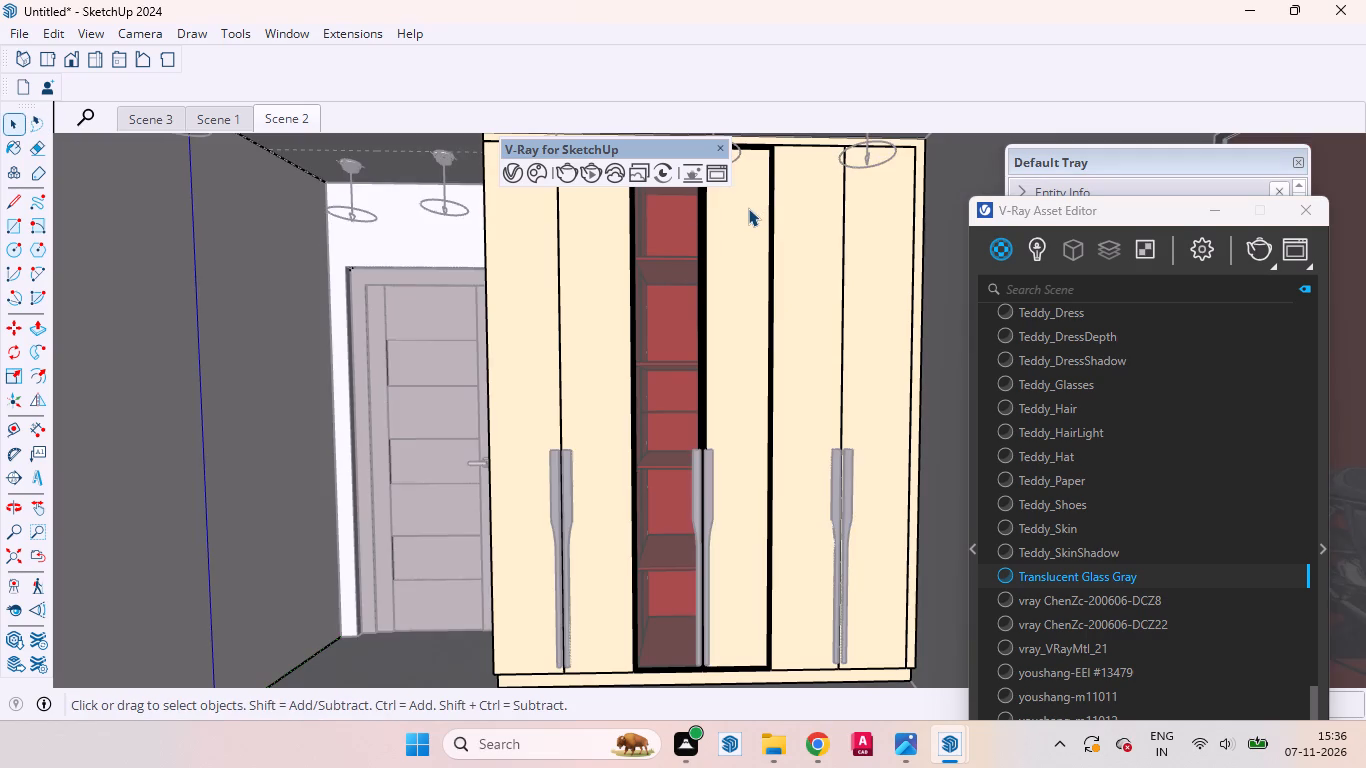
Undo further to remove the right-hand central door's rebuilt face and bring back its earlier gray glass pane.
key("ctrl+z")
key("ctrl+z")
key("ctrl+z")
key("ctrl+z")
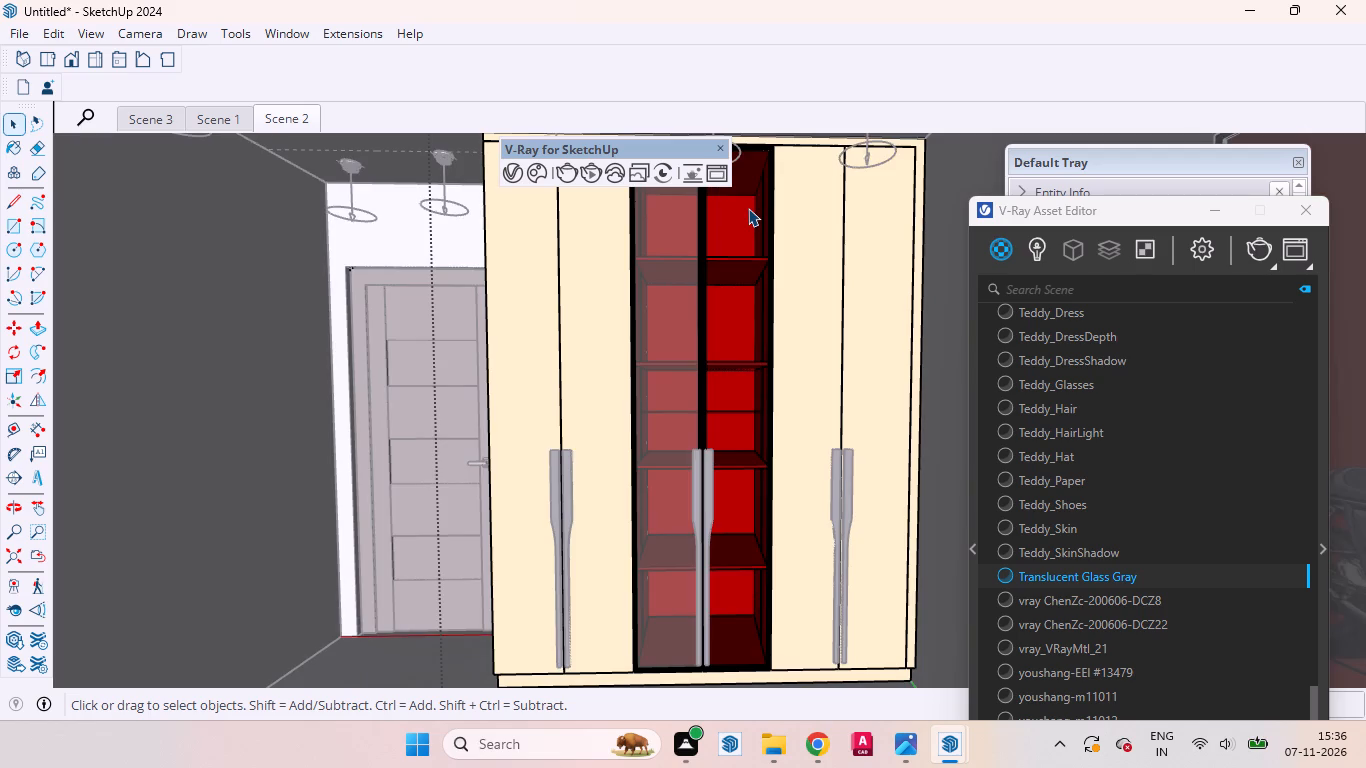
key("ctrl+z")
key("ctrl+z")
key("ctrl+z")
key("ctrl+z")
key("ctrl+z")
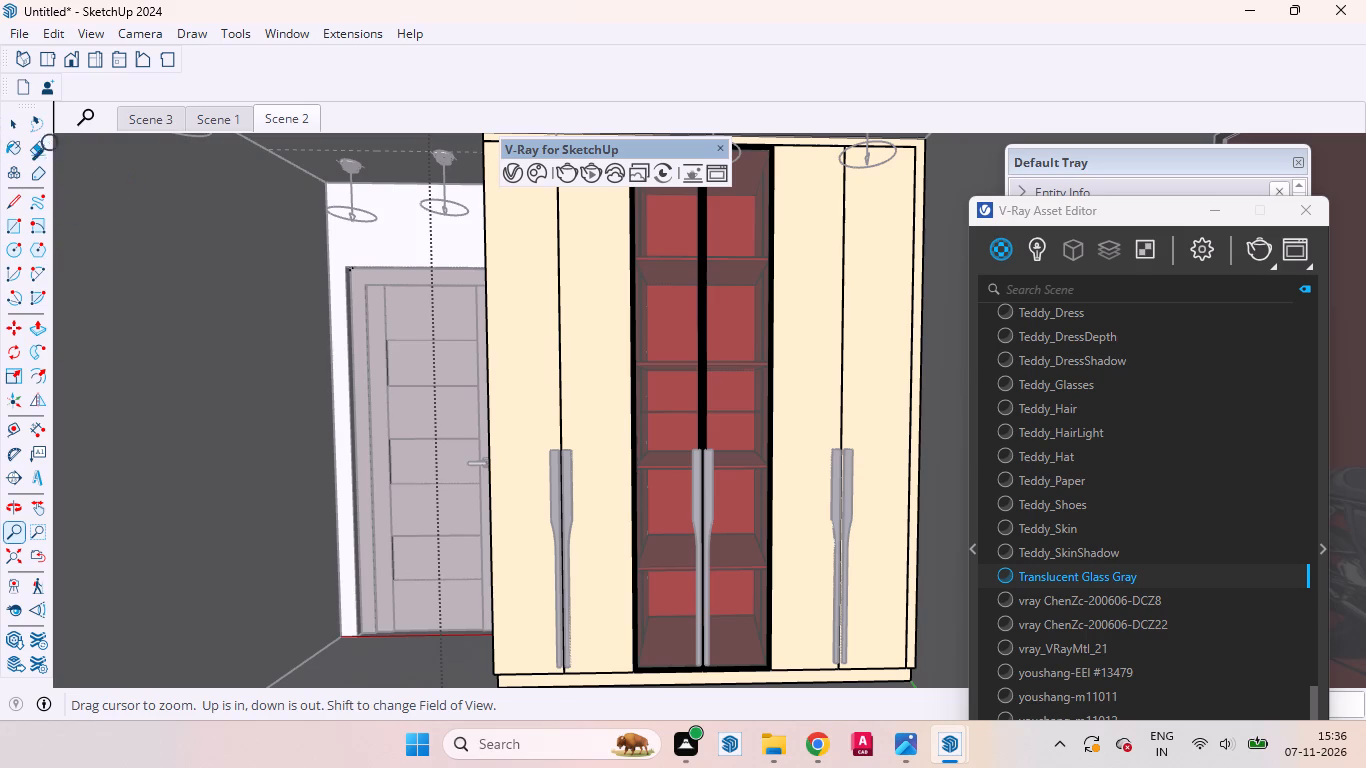
left_click(17, 123)
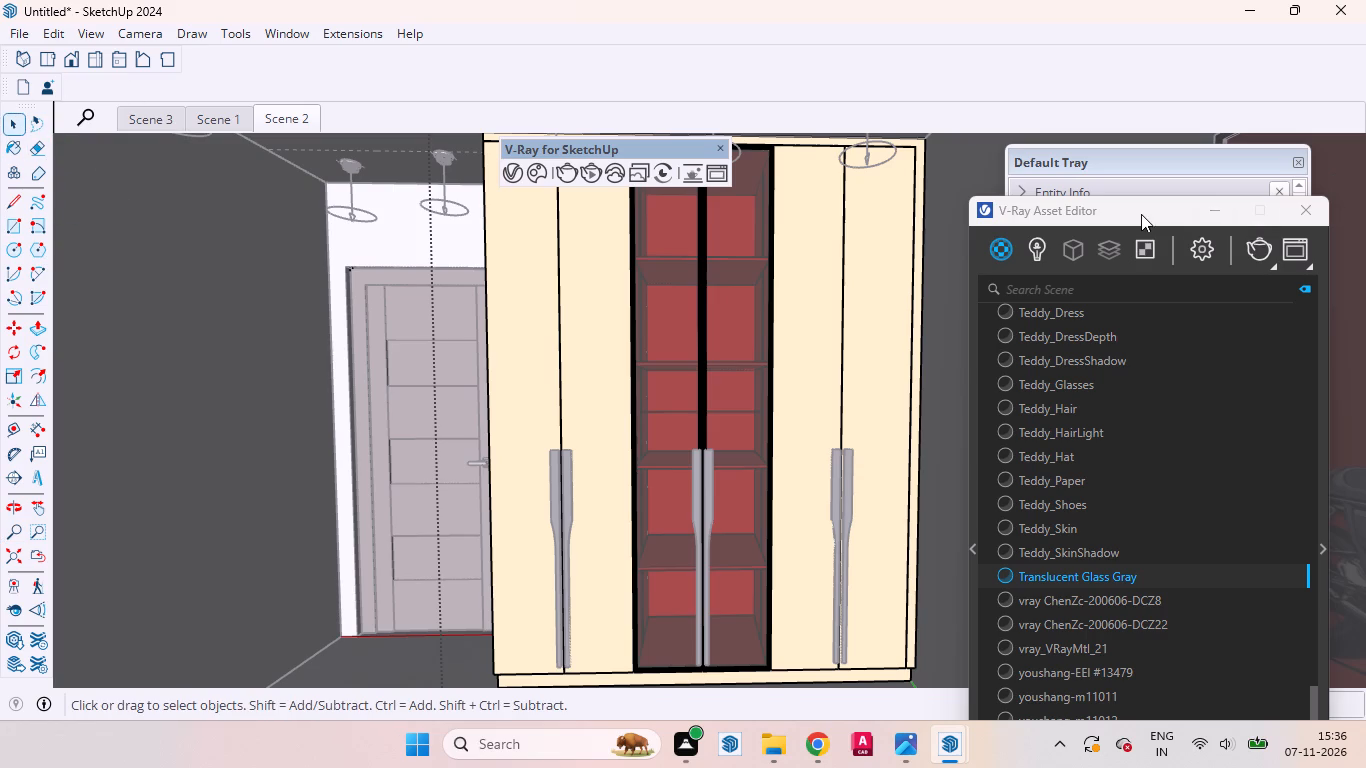
Move the V-Ray Asset Editor clear of the wardrobe, show the render settings and start a new render of Scene 2.
left_click_drag(1136, 214, 287, 76)
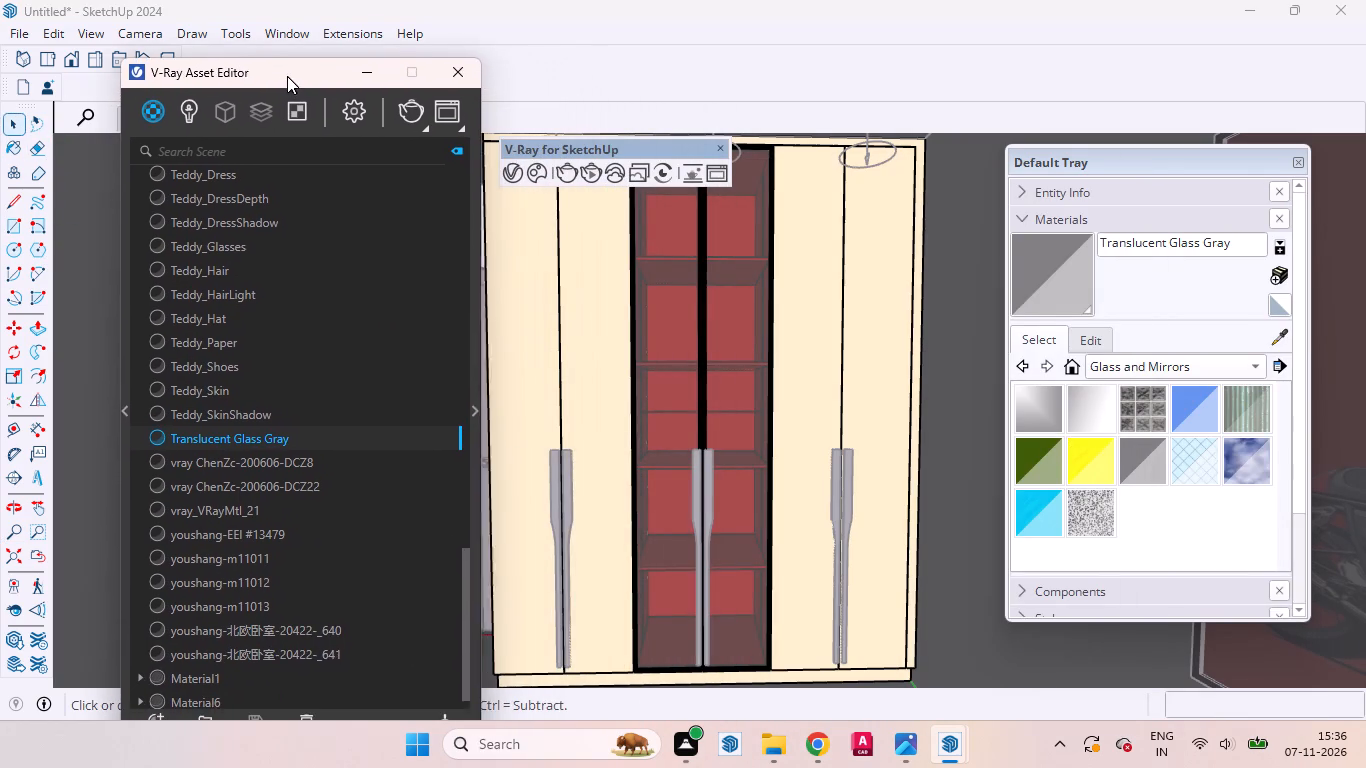
left_click_drag(287, 76, 289, 79)
left_click(352, 120)
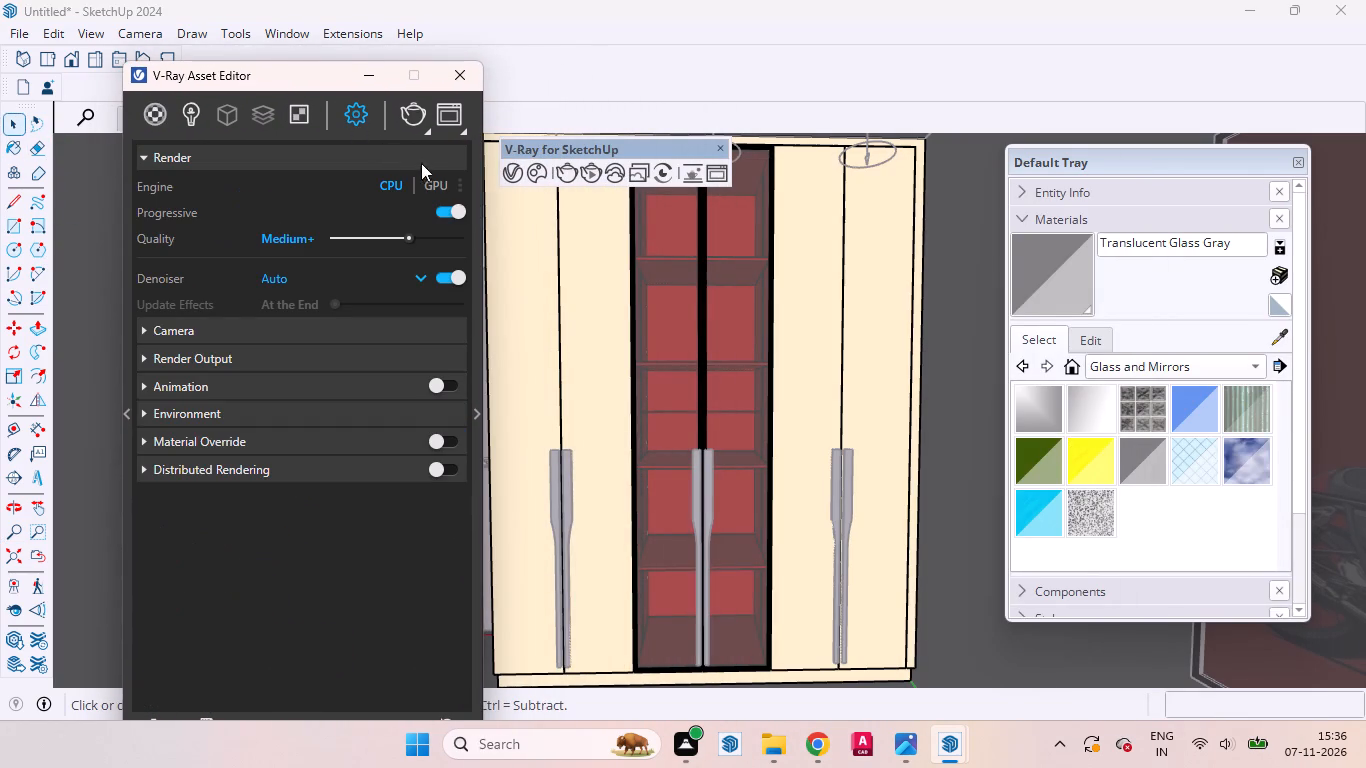
left_click(413, 109)
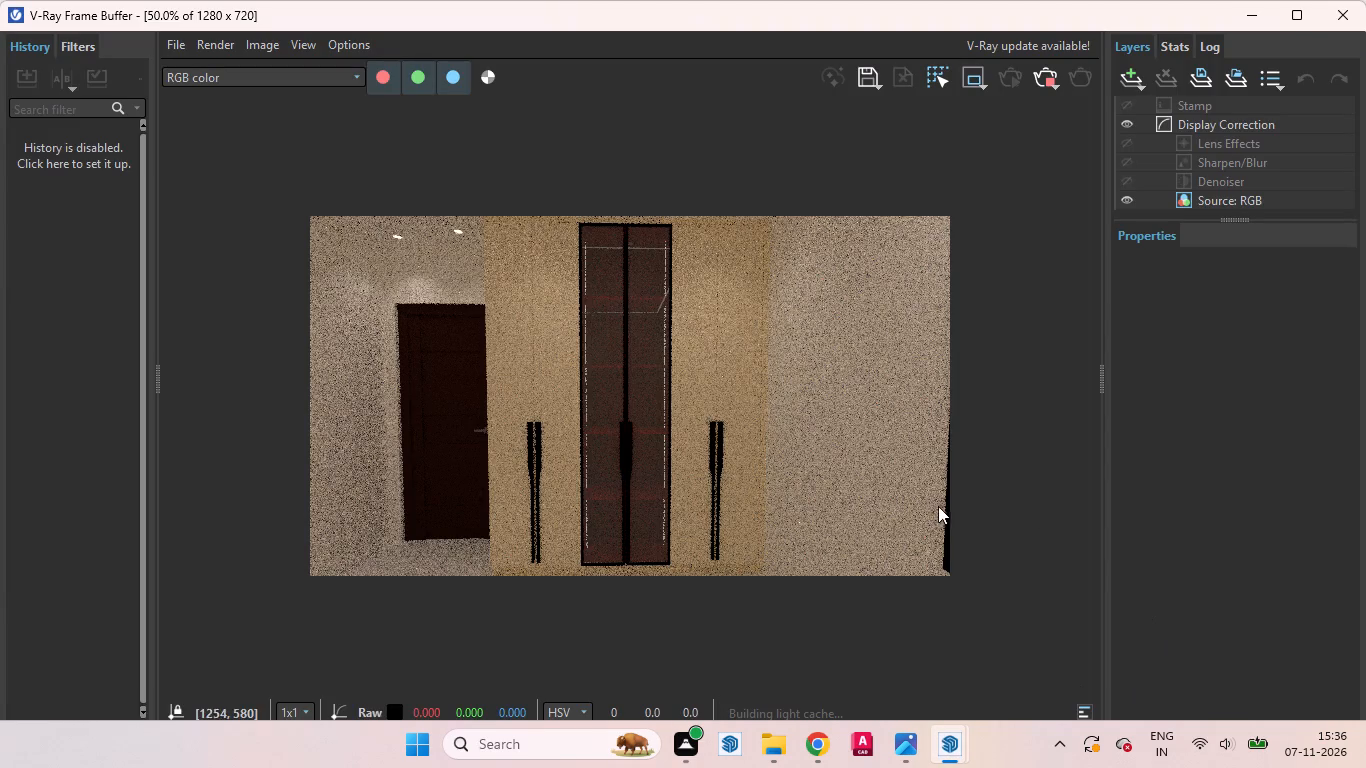
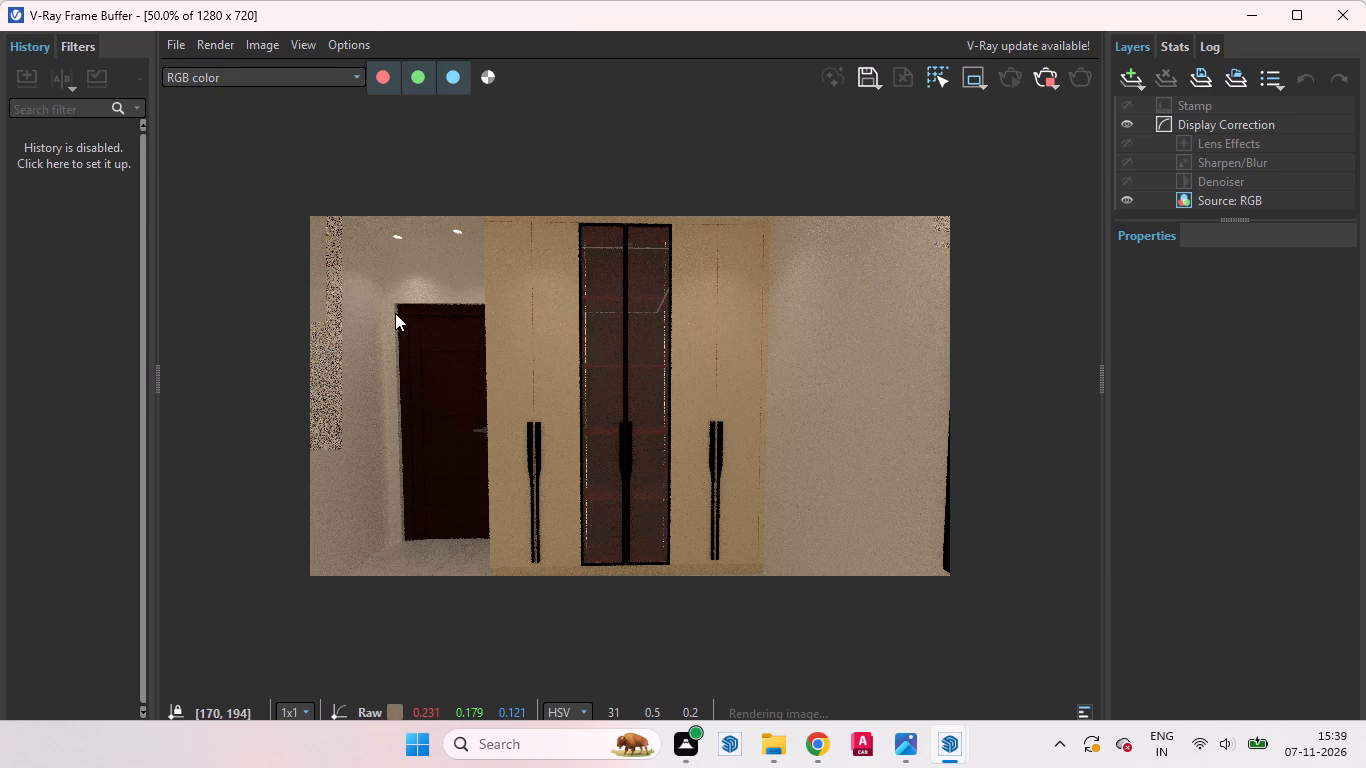
Examine the Scene 2 render up close and as a whole, checking the door, wardrobe and ceiling spots, and return to the model.
left_click_drag(395, 304, 394, 509)
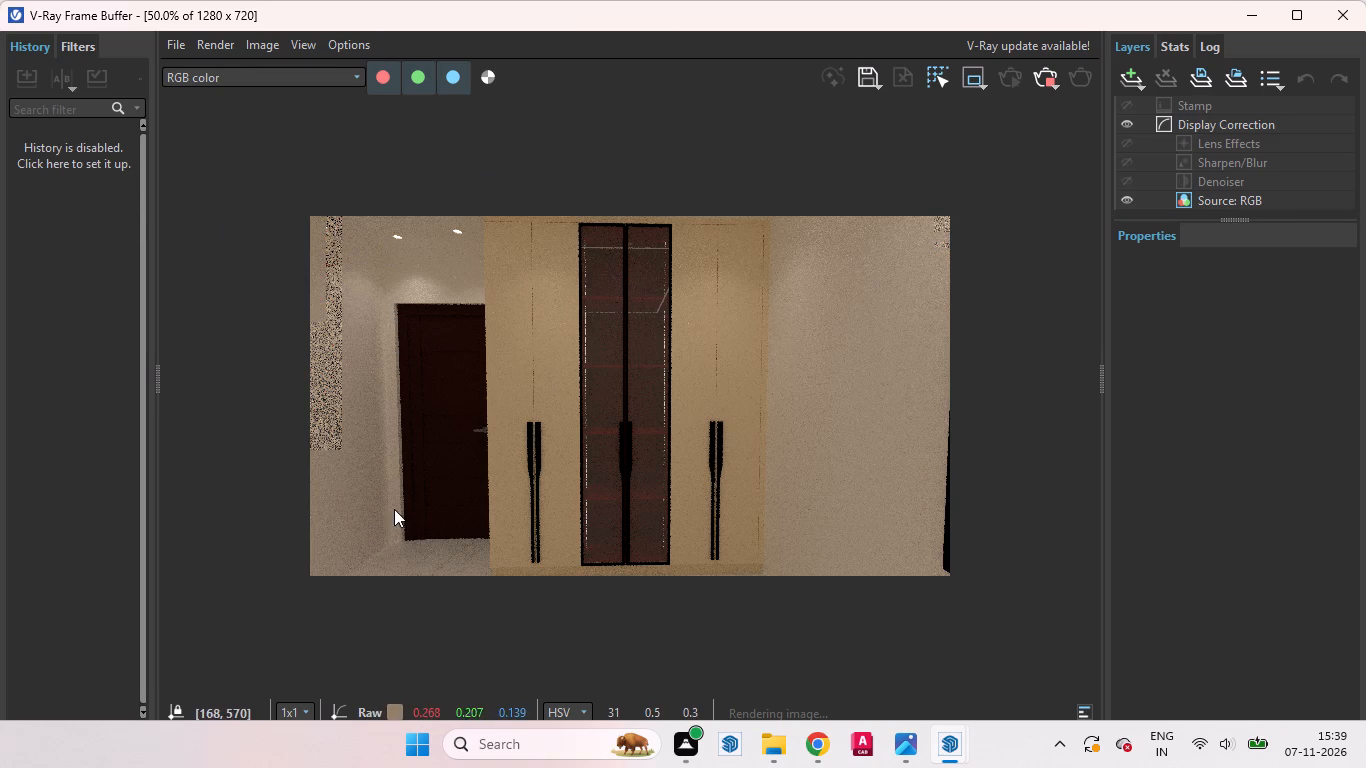
left_click_drag(394, 509, 512, 520)
scroll(412, 405, "up", 1)
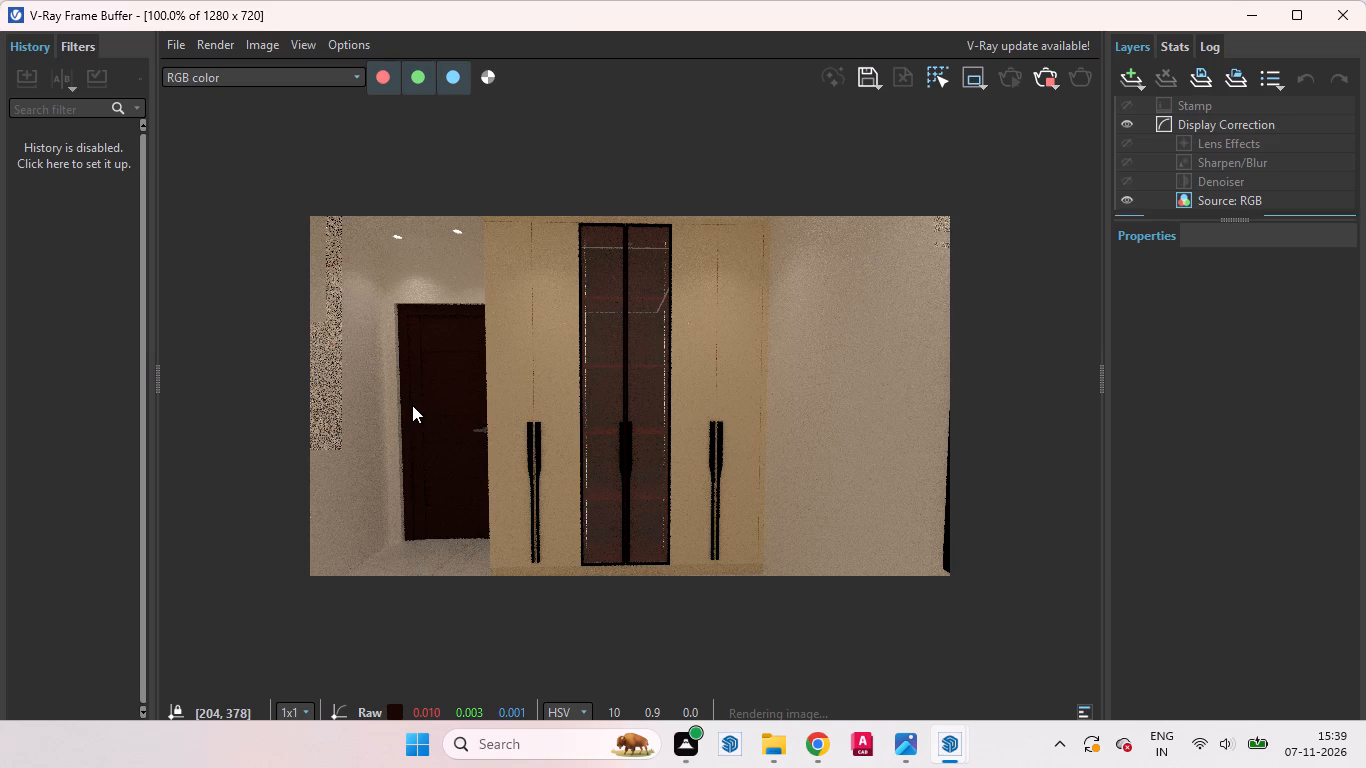
scroll(416, 319, "down", 1)
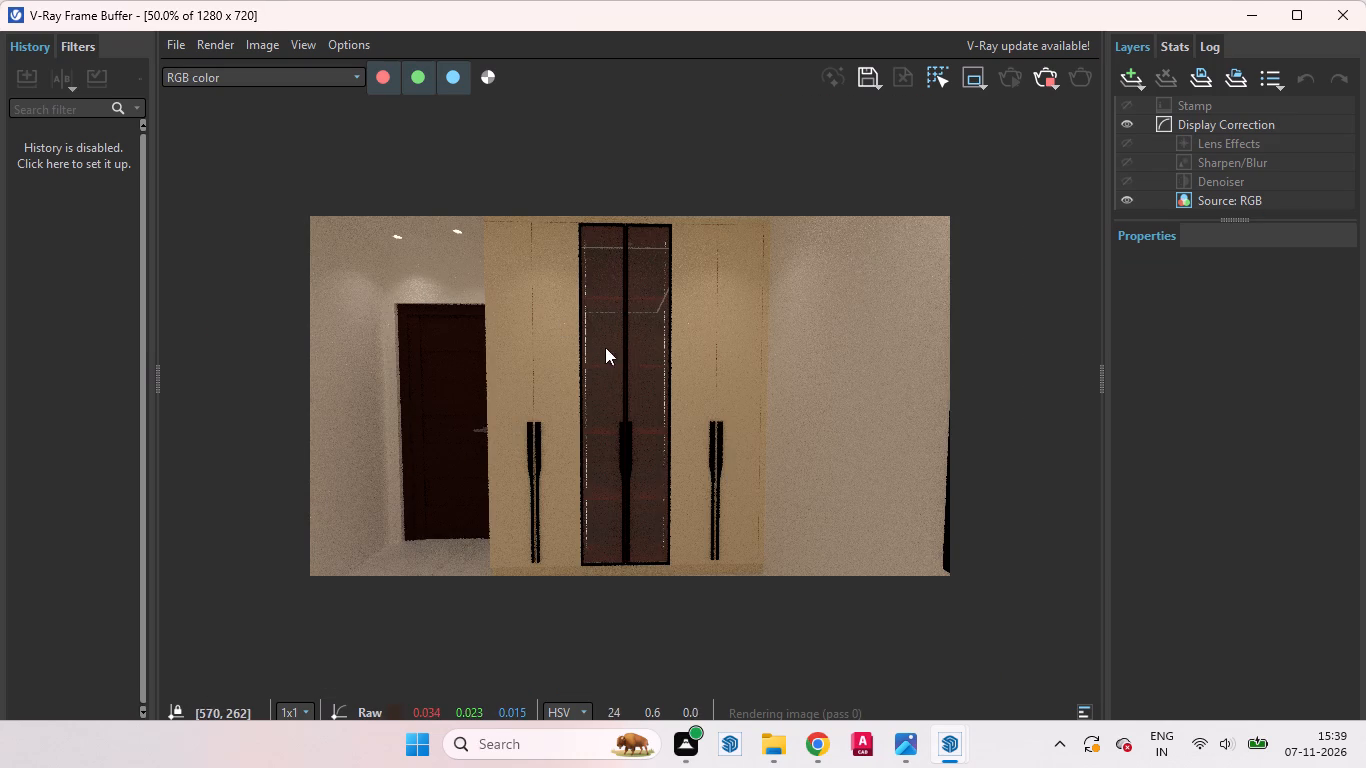
scroll(333, 221, "up", 1)
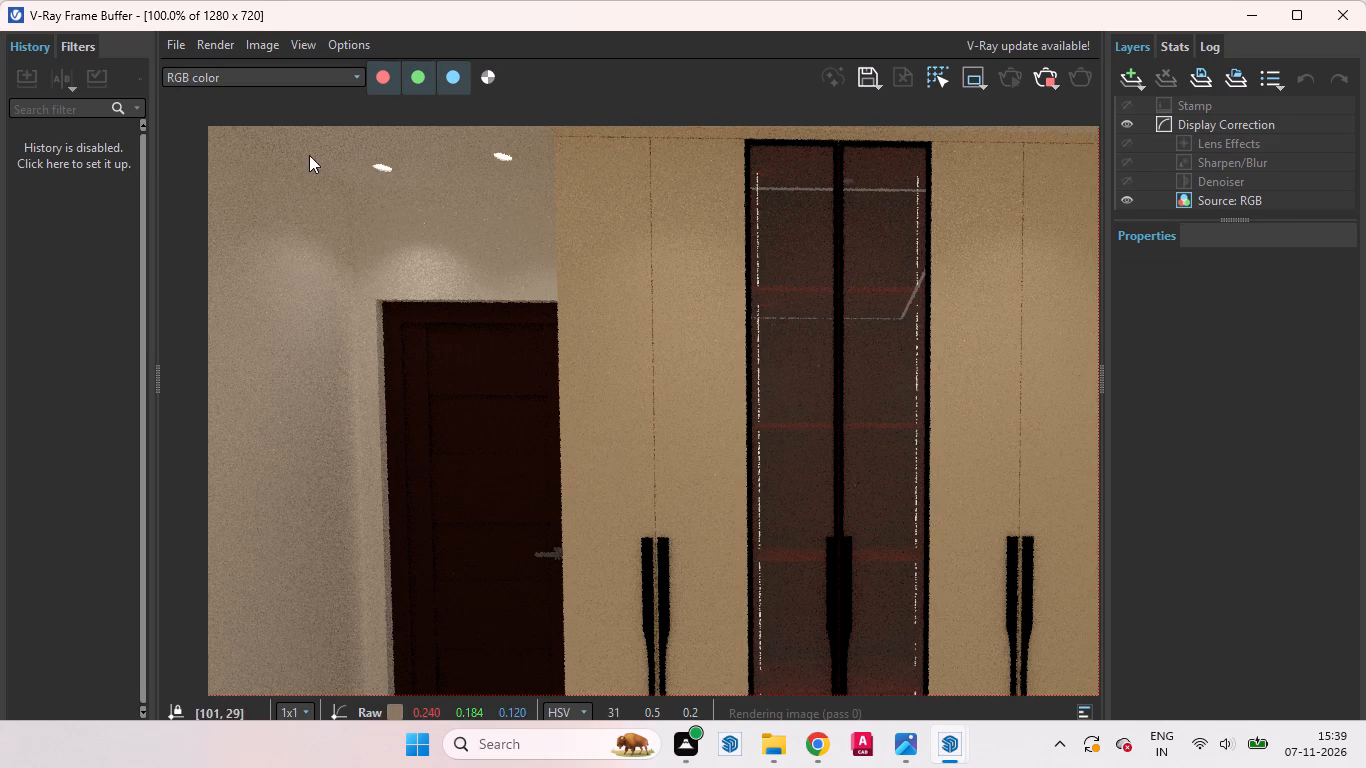
scroll(362, 227, "down", 2)
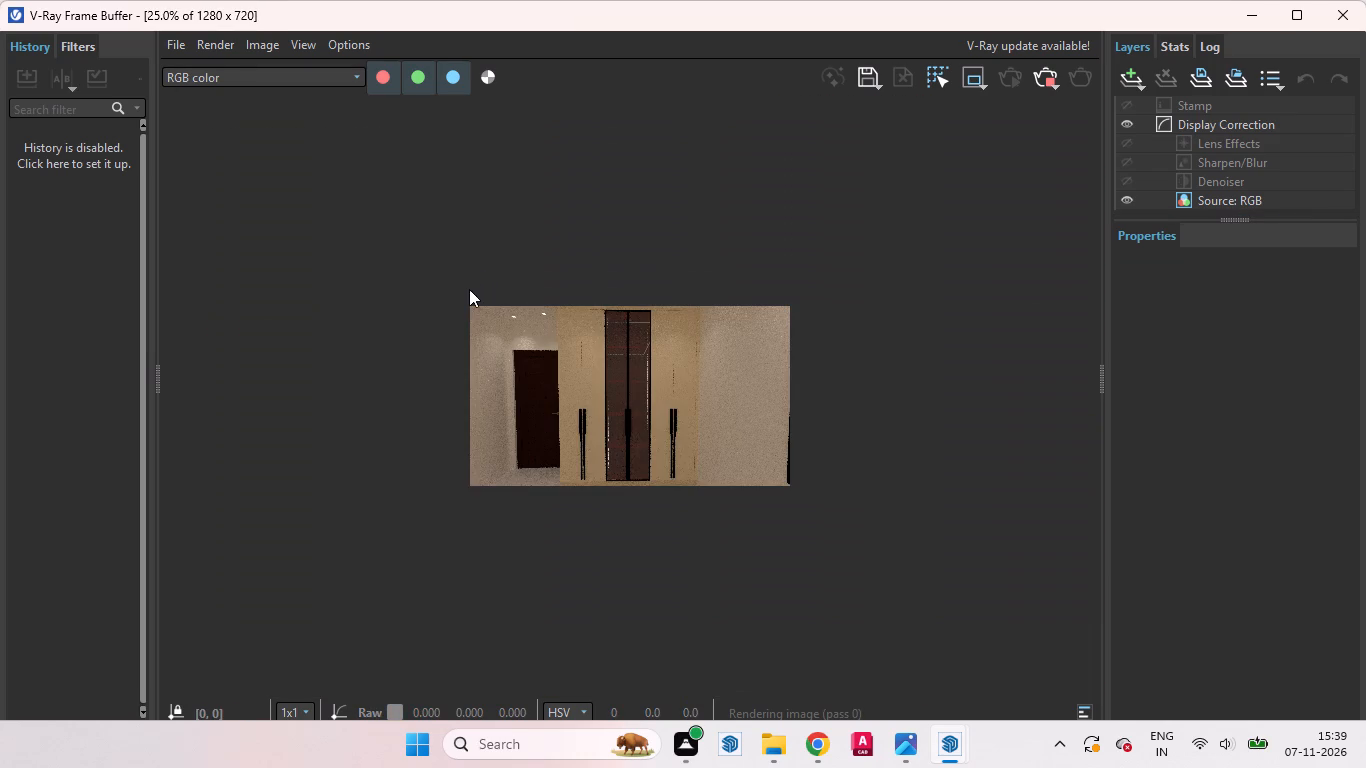
scroll(579, 443, "up", 1)
scroll(539, 421, "down", 1)
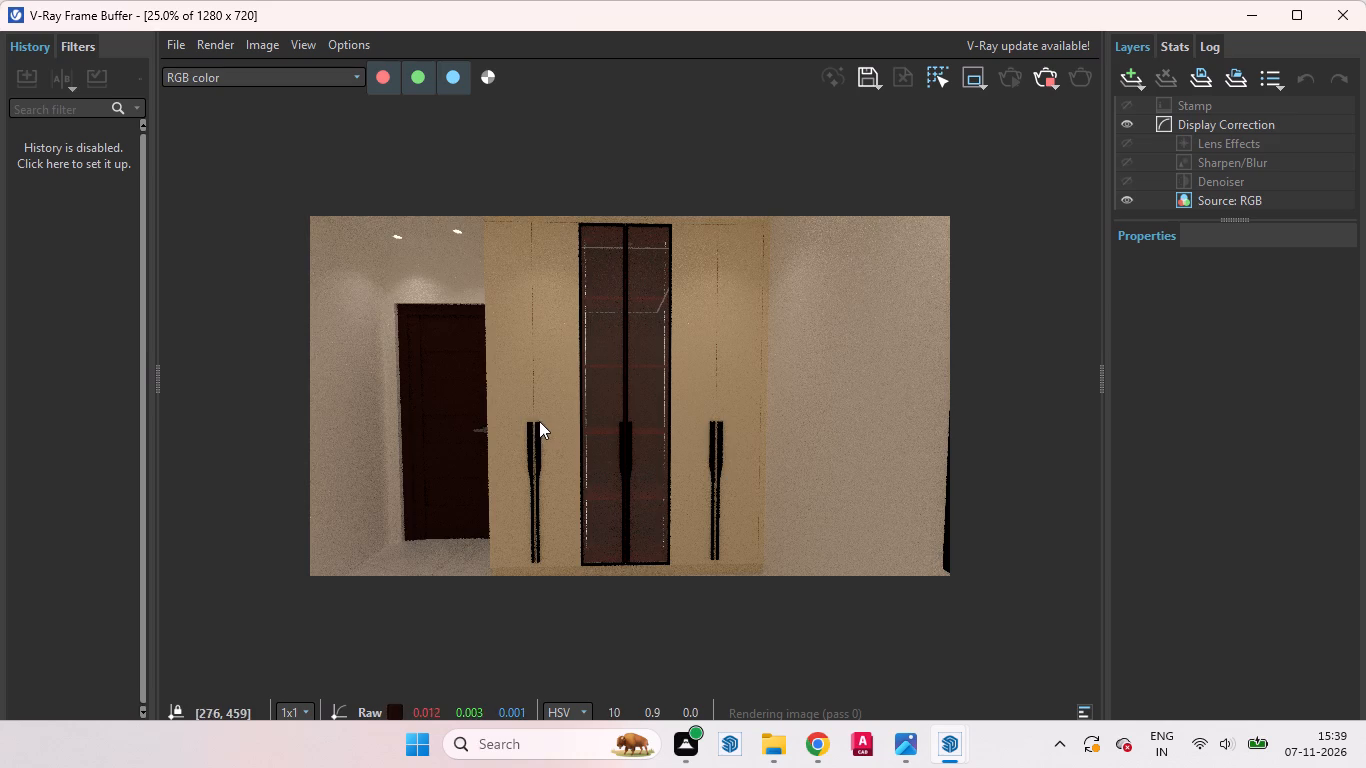
middle_click(447, 454)
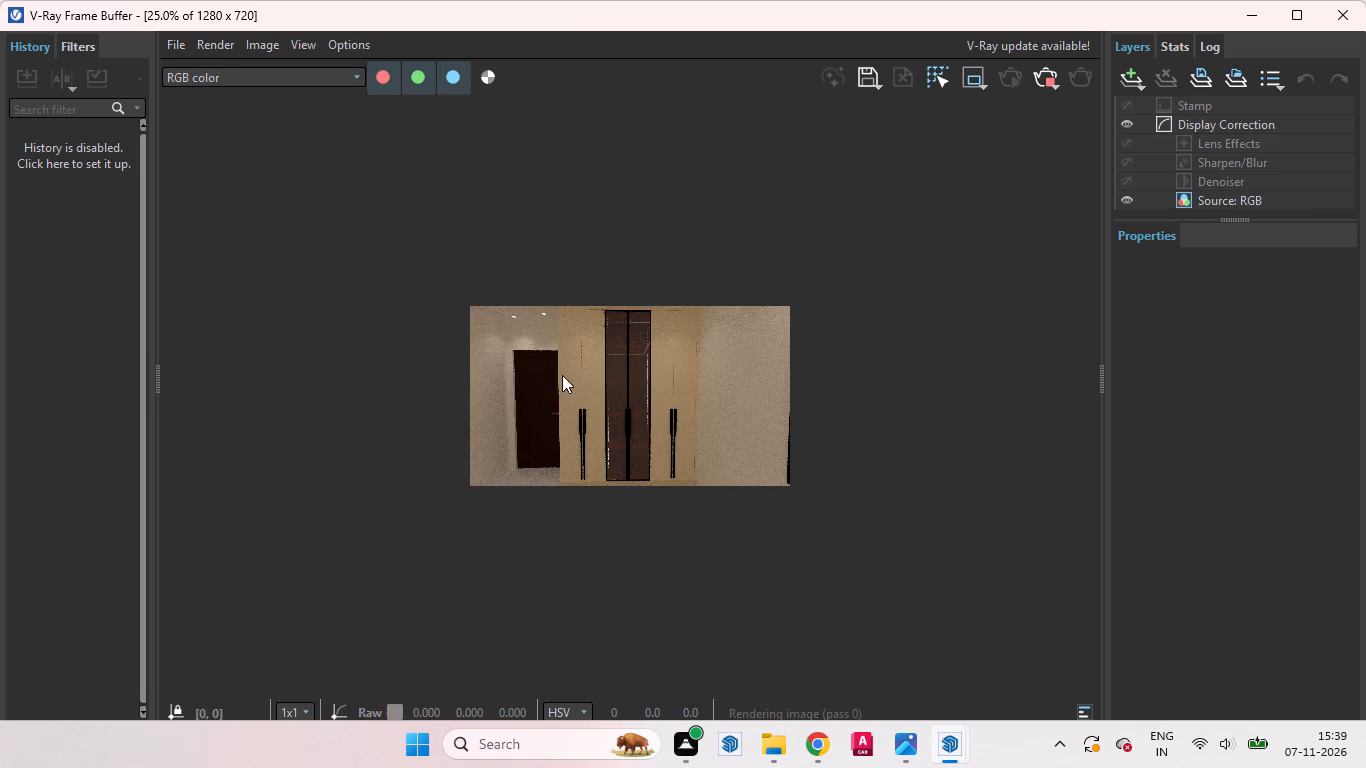
scroll(520, 408, "up", 1)
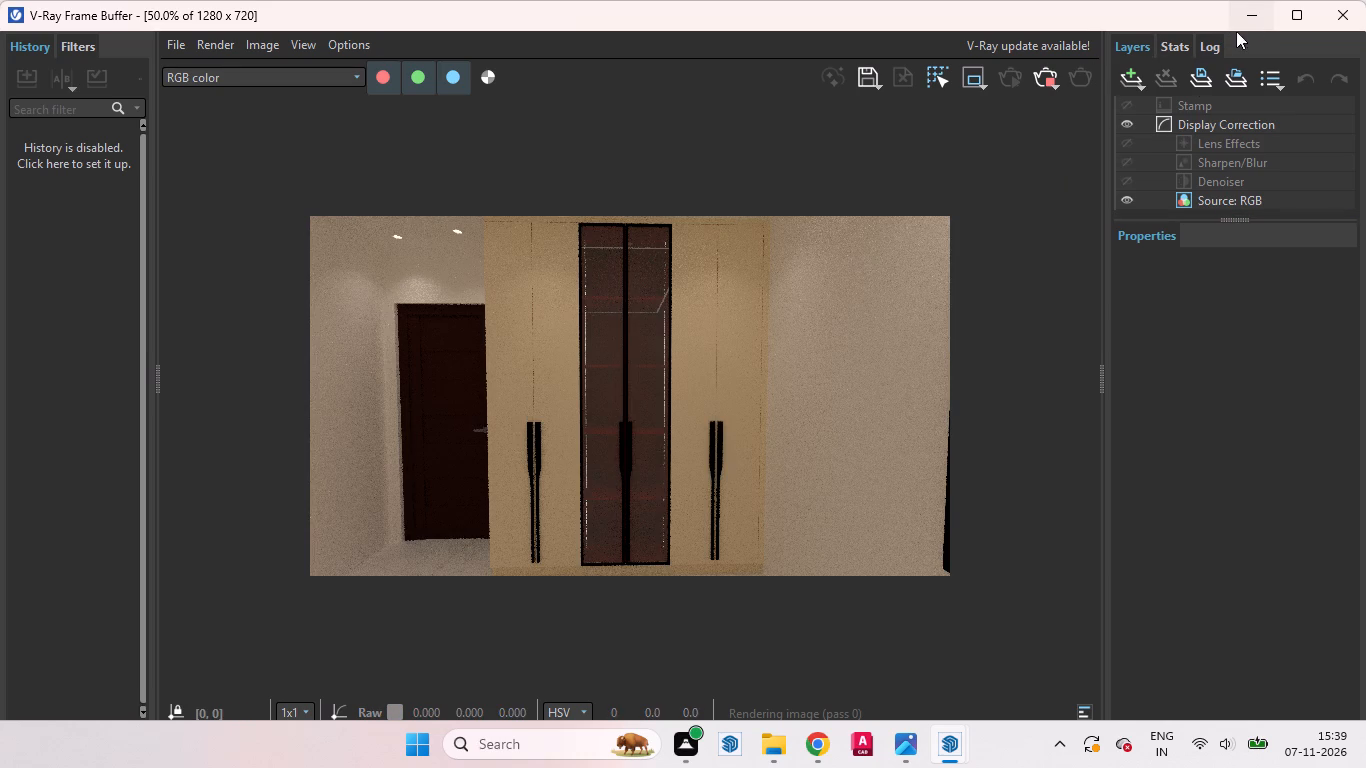
scroll(519, 455, "down", 1)
scroll(576, 421, "up", 1)
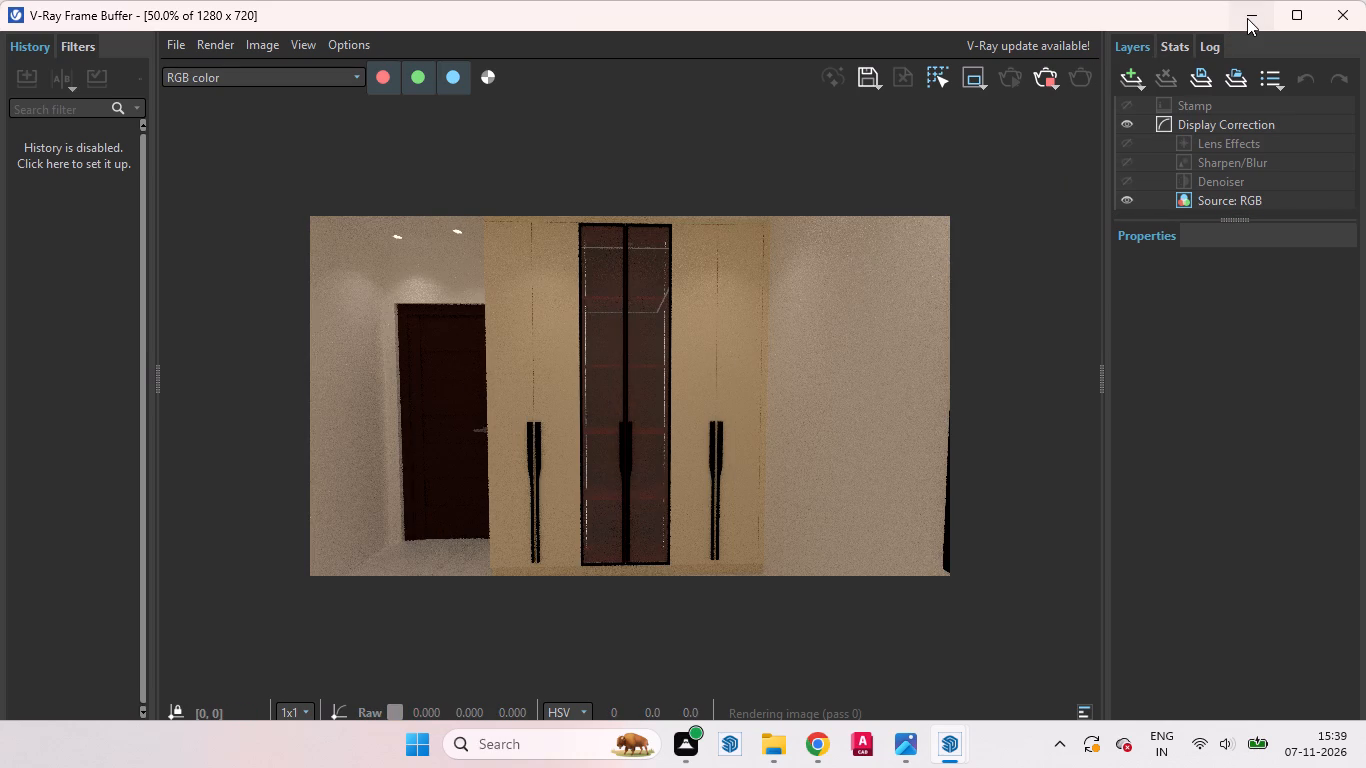
left_click(1247, 18)
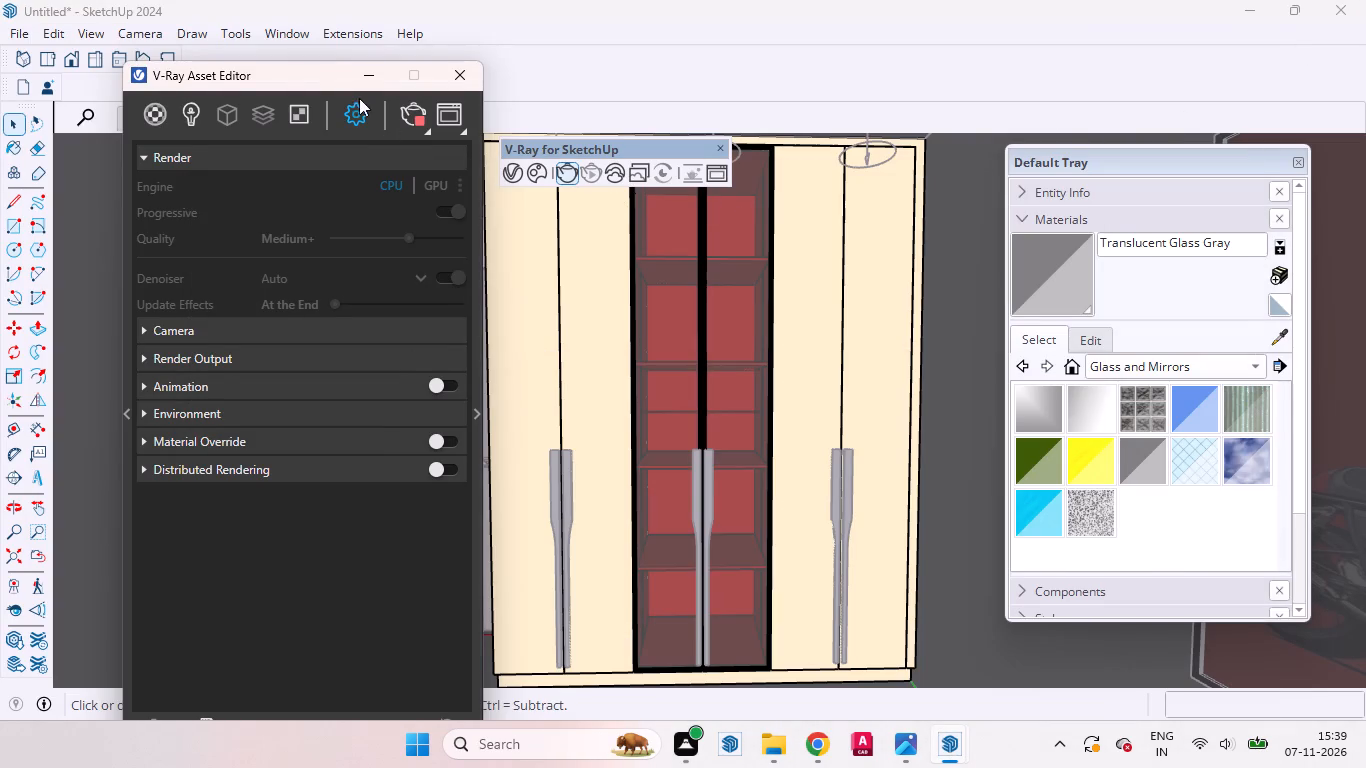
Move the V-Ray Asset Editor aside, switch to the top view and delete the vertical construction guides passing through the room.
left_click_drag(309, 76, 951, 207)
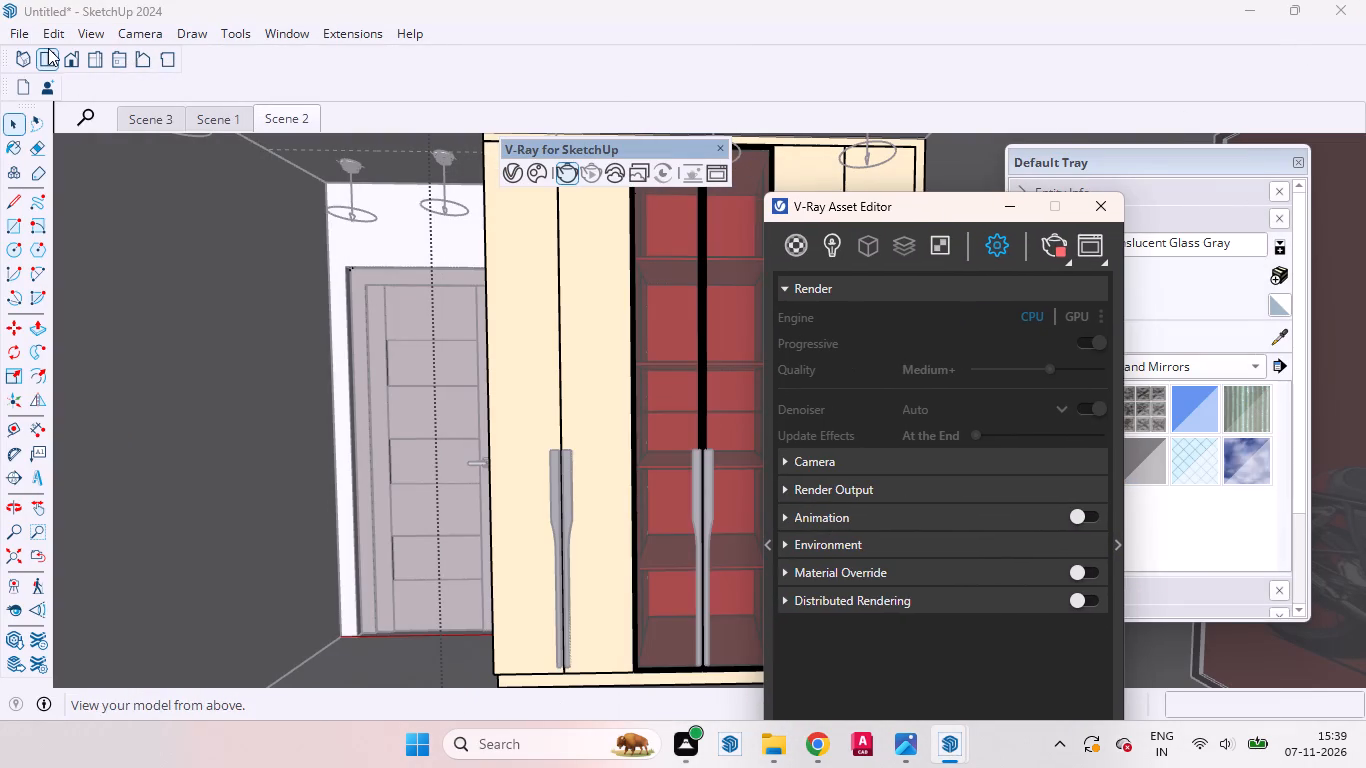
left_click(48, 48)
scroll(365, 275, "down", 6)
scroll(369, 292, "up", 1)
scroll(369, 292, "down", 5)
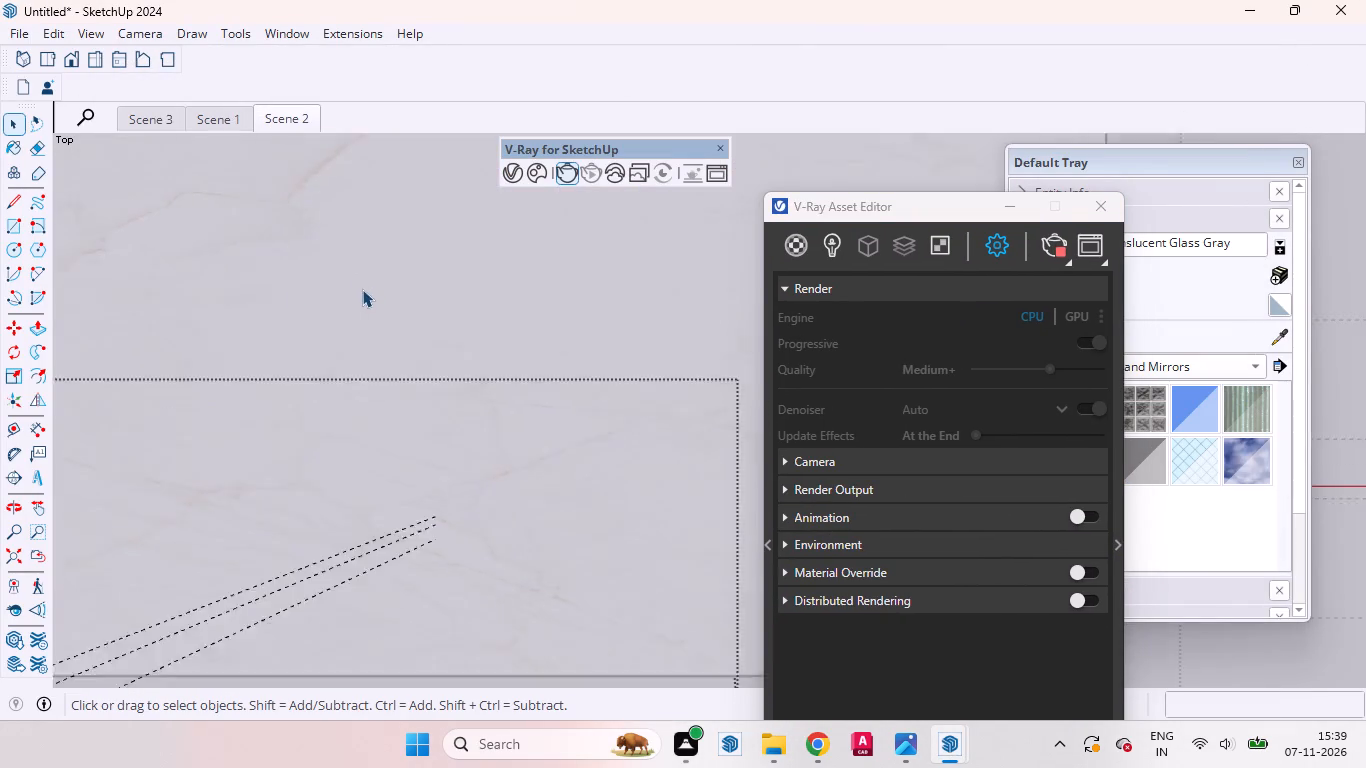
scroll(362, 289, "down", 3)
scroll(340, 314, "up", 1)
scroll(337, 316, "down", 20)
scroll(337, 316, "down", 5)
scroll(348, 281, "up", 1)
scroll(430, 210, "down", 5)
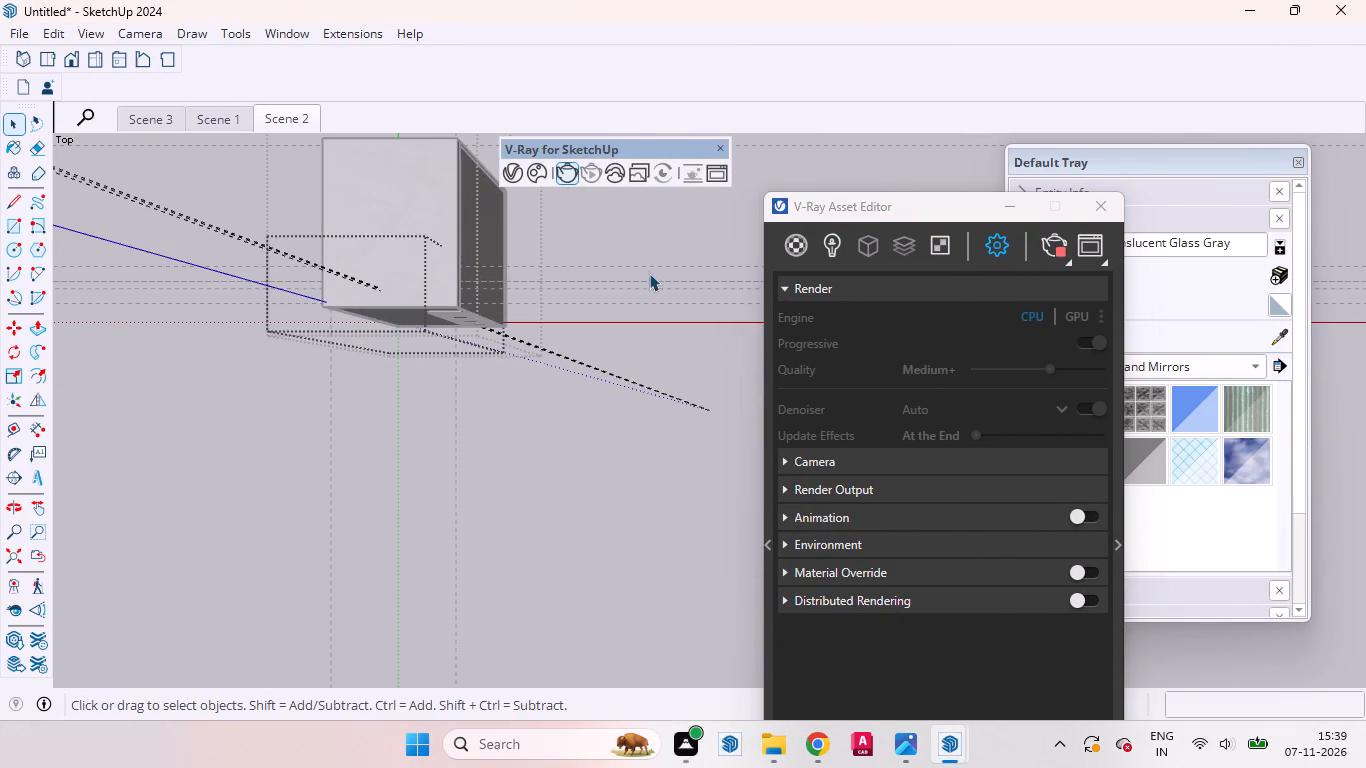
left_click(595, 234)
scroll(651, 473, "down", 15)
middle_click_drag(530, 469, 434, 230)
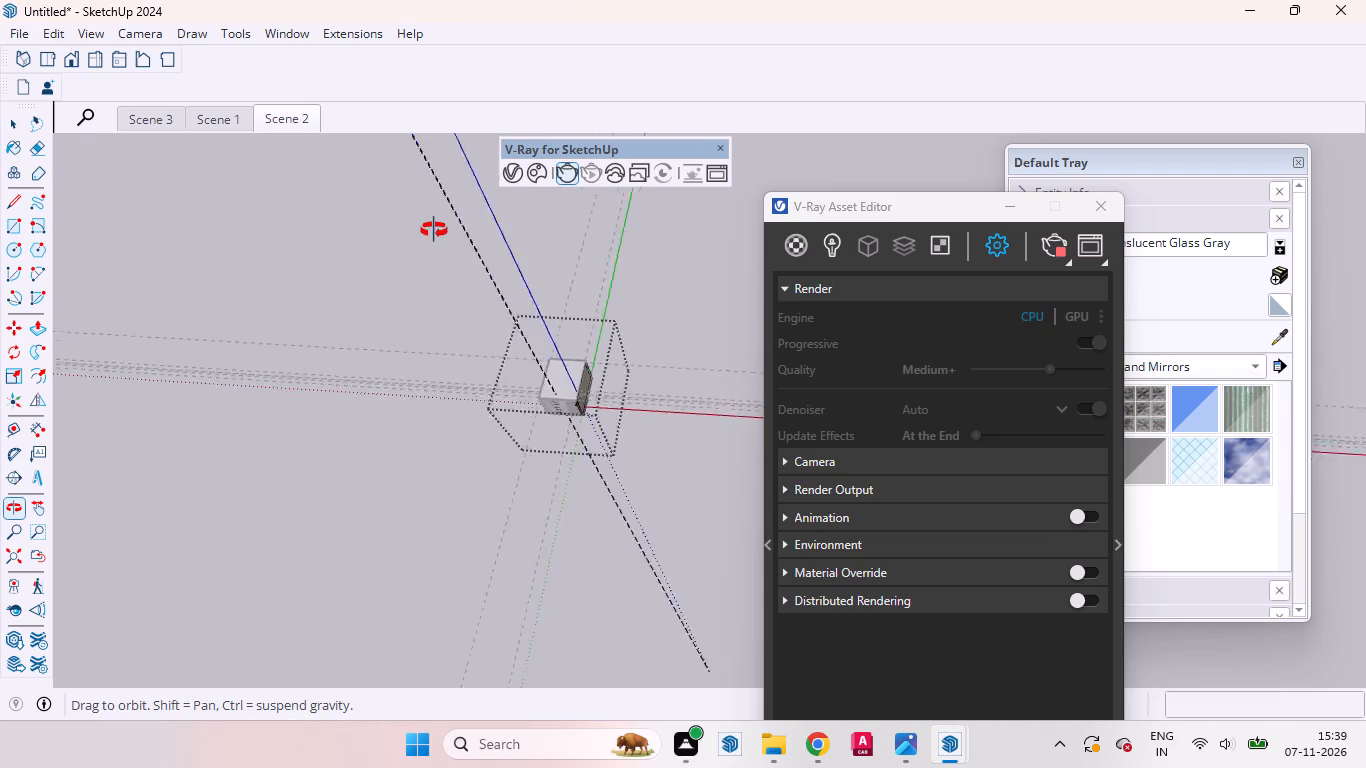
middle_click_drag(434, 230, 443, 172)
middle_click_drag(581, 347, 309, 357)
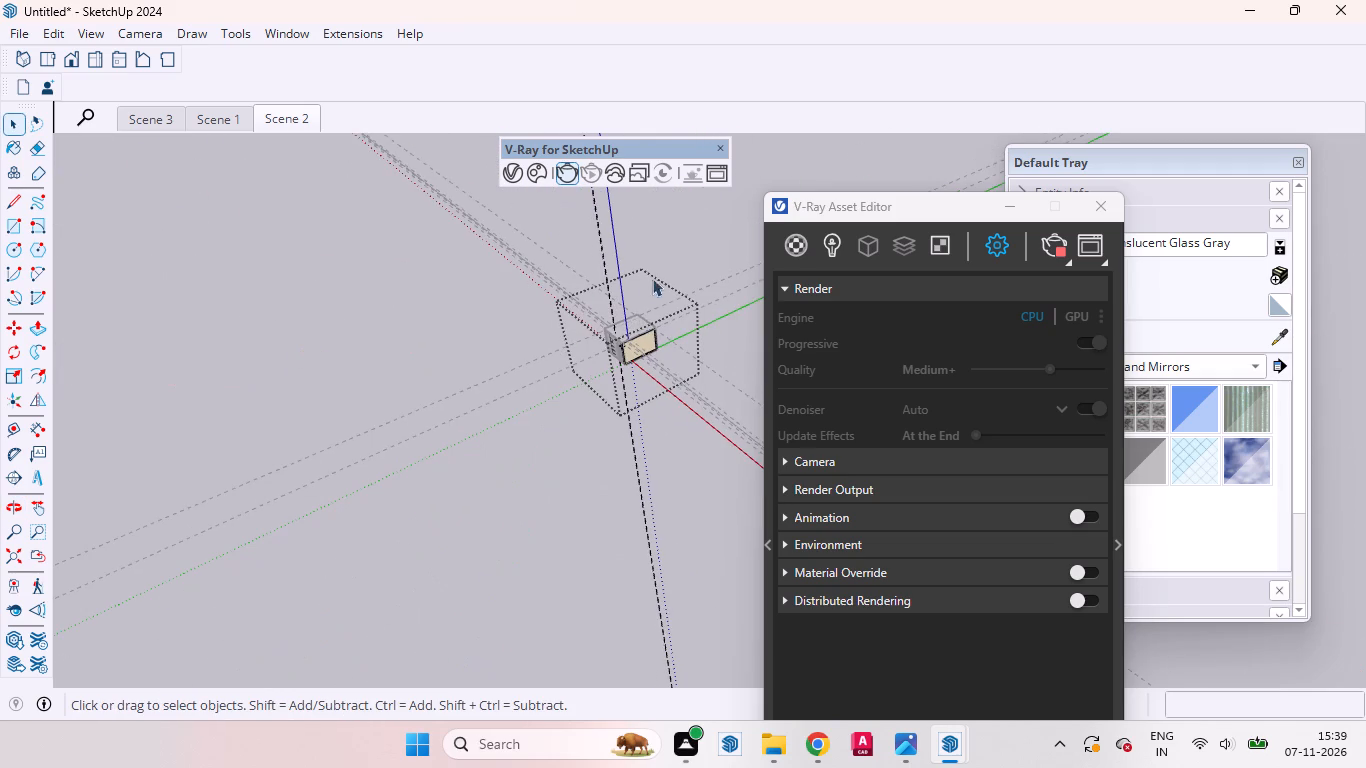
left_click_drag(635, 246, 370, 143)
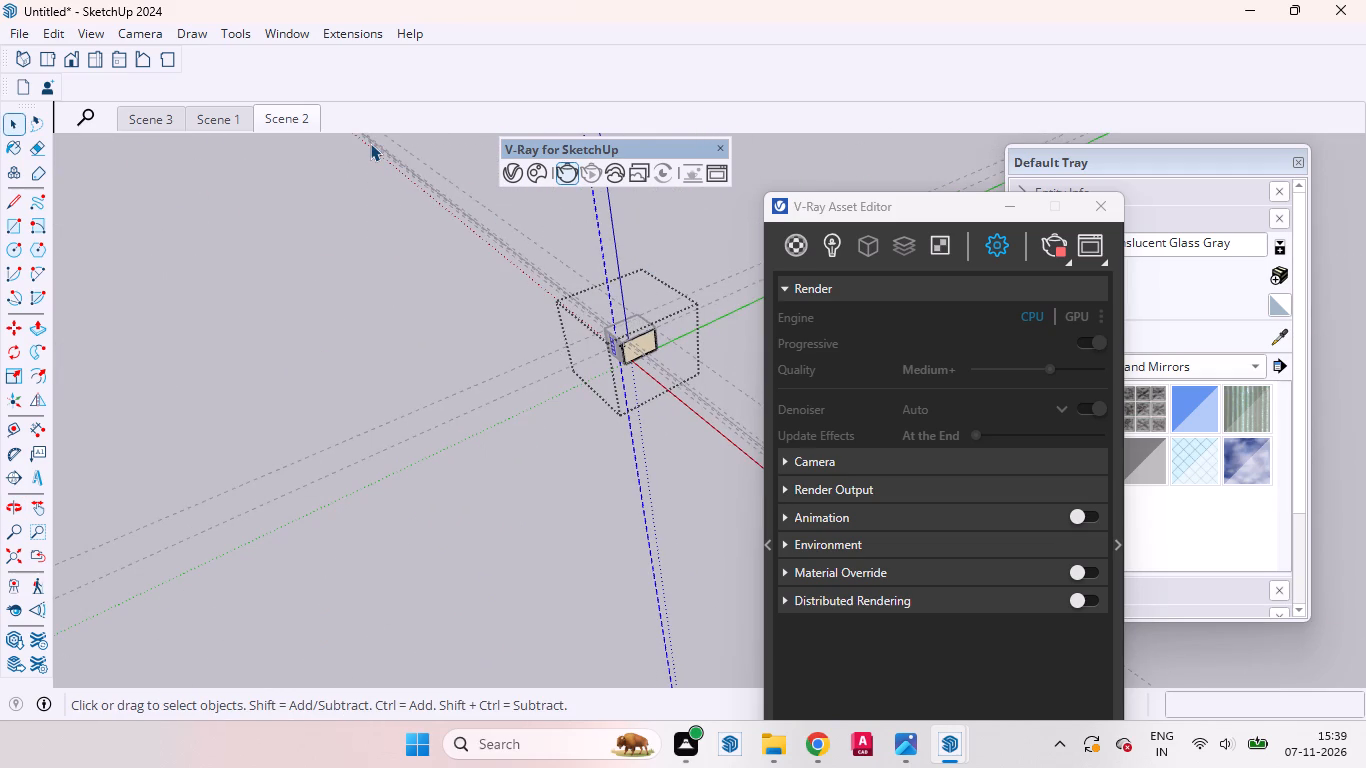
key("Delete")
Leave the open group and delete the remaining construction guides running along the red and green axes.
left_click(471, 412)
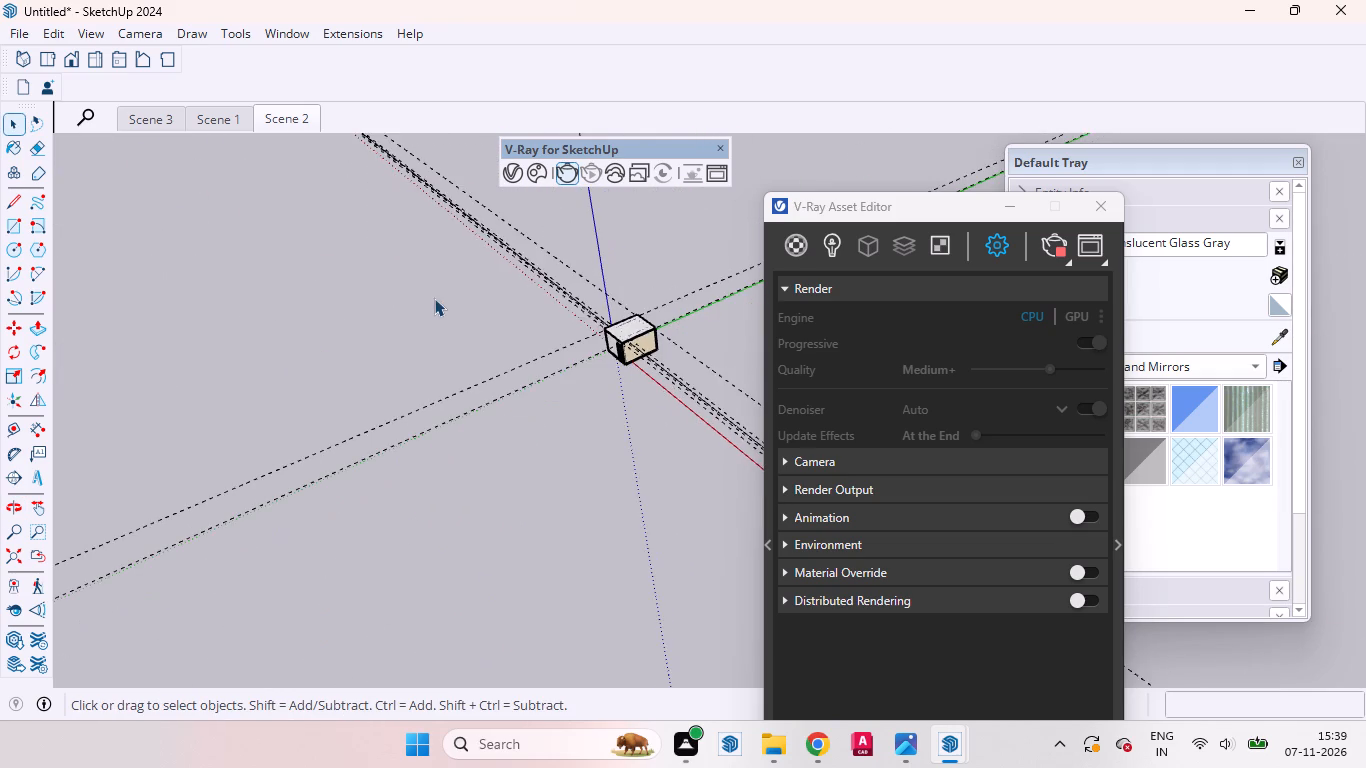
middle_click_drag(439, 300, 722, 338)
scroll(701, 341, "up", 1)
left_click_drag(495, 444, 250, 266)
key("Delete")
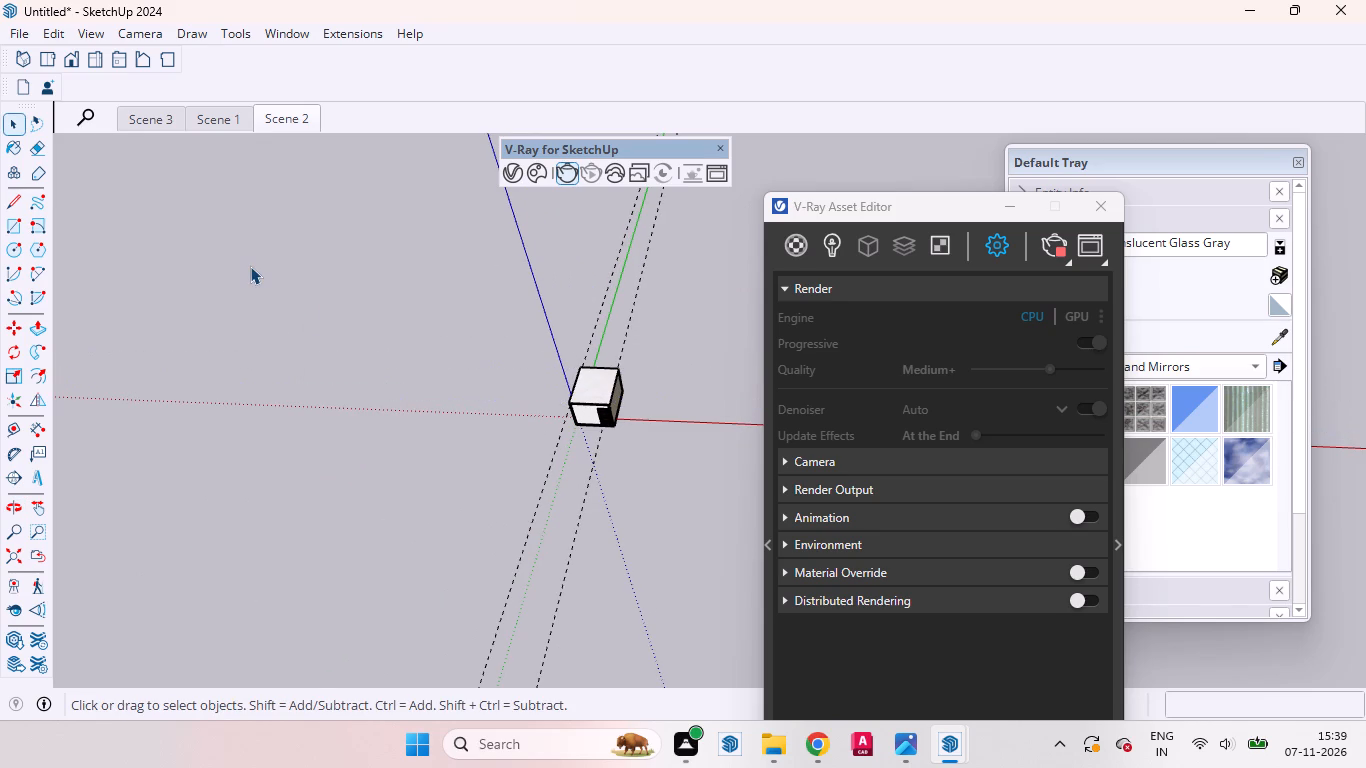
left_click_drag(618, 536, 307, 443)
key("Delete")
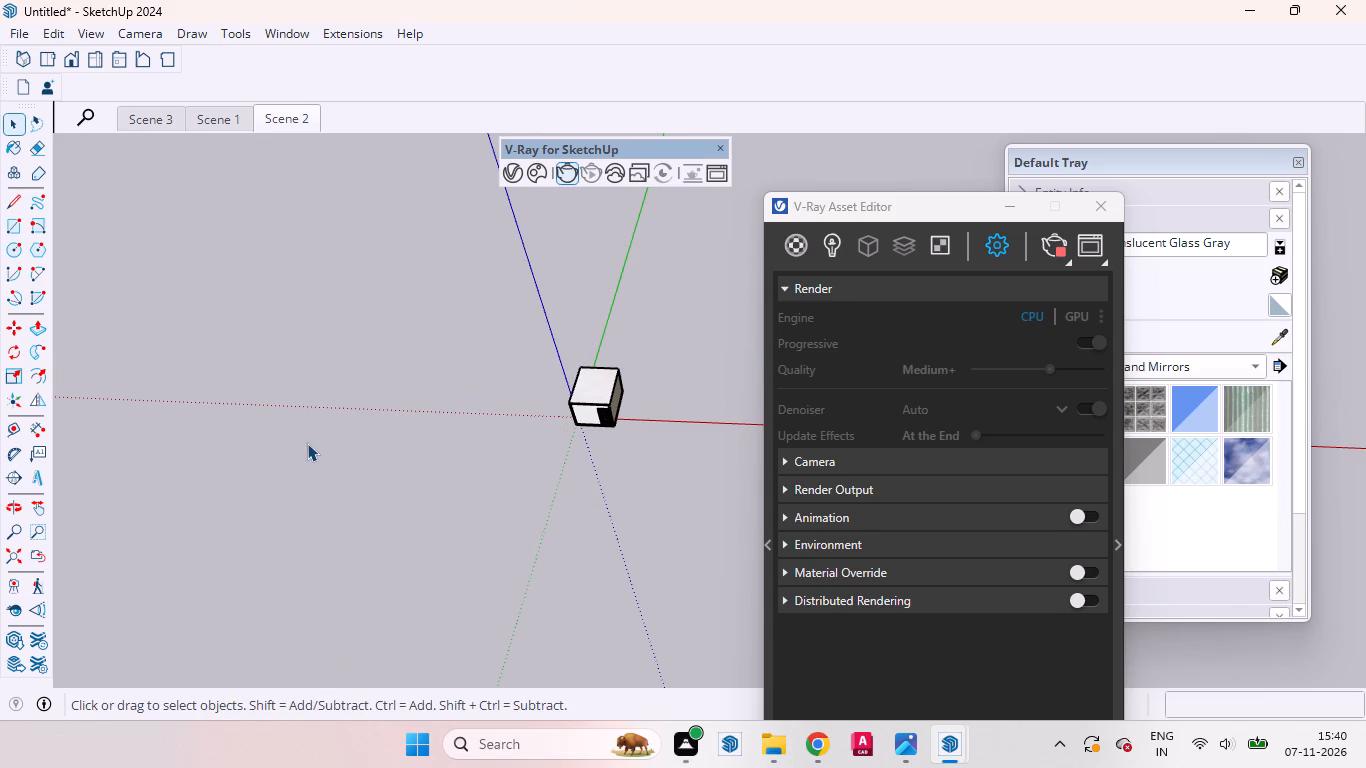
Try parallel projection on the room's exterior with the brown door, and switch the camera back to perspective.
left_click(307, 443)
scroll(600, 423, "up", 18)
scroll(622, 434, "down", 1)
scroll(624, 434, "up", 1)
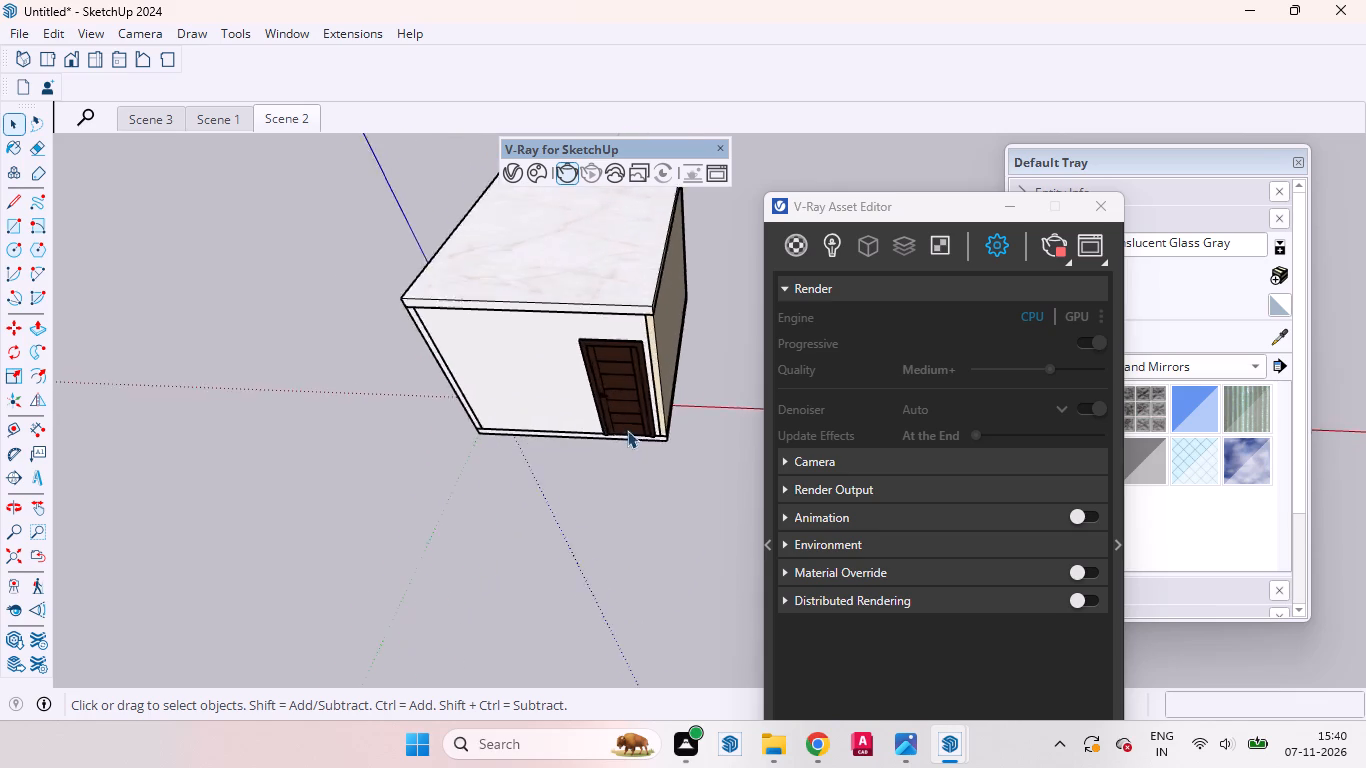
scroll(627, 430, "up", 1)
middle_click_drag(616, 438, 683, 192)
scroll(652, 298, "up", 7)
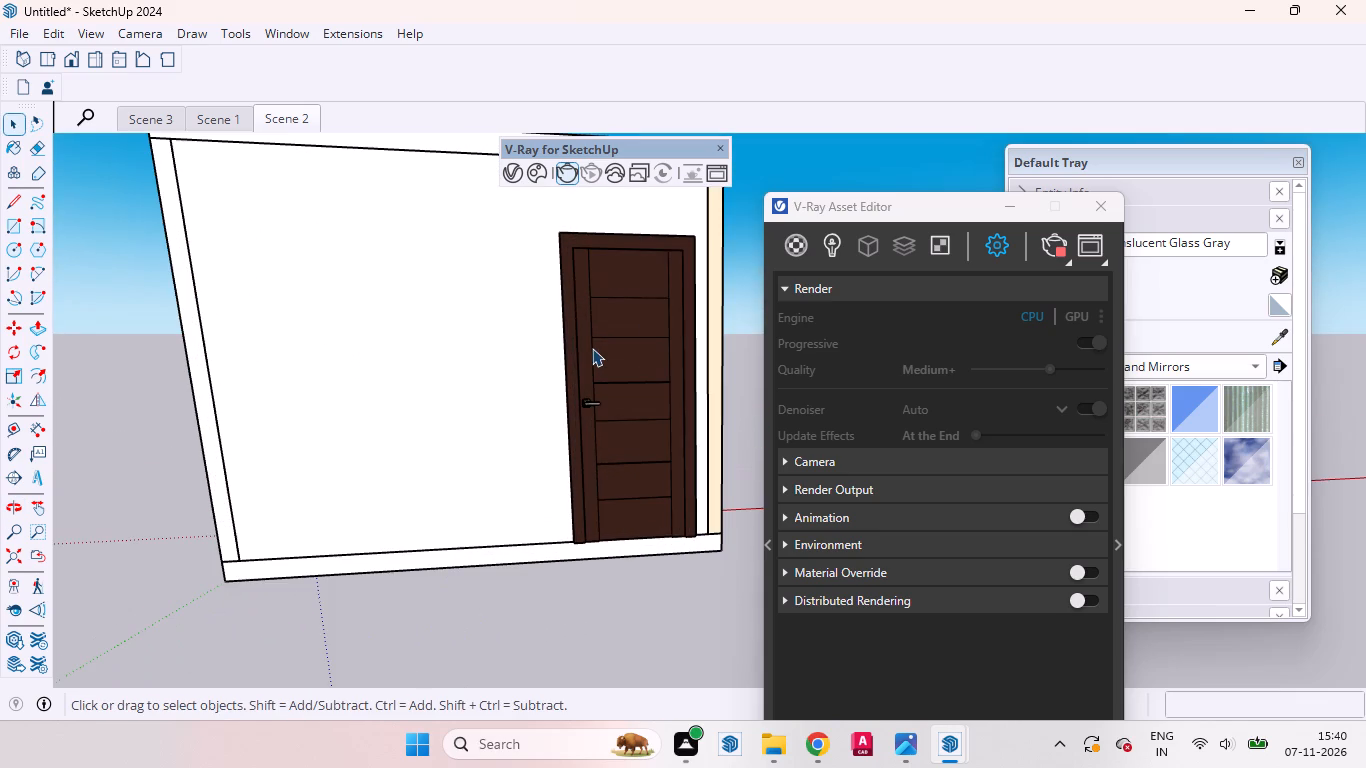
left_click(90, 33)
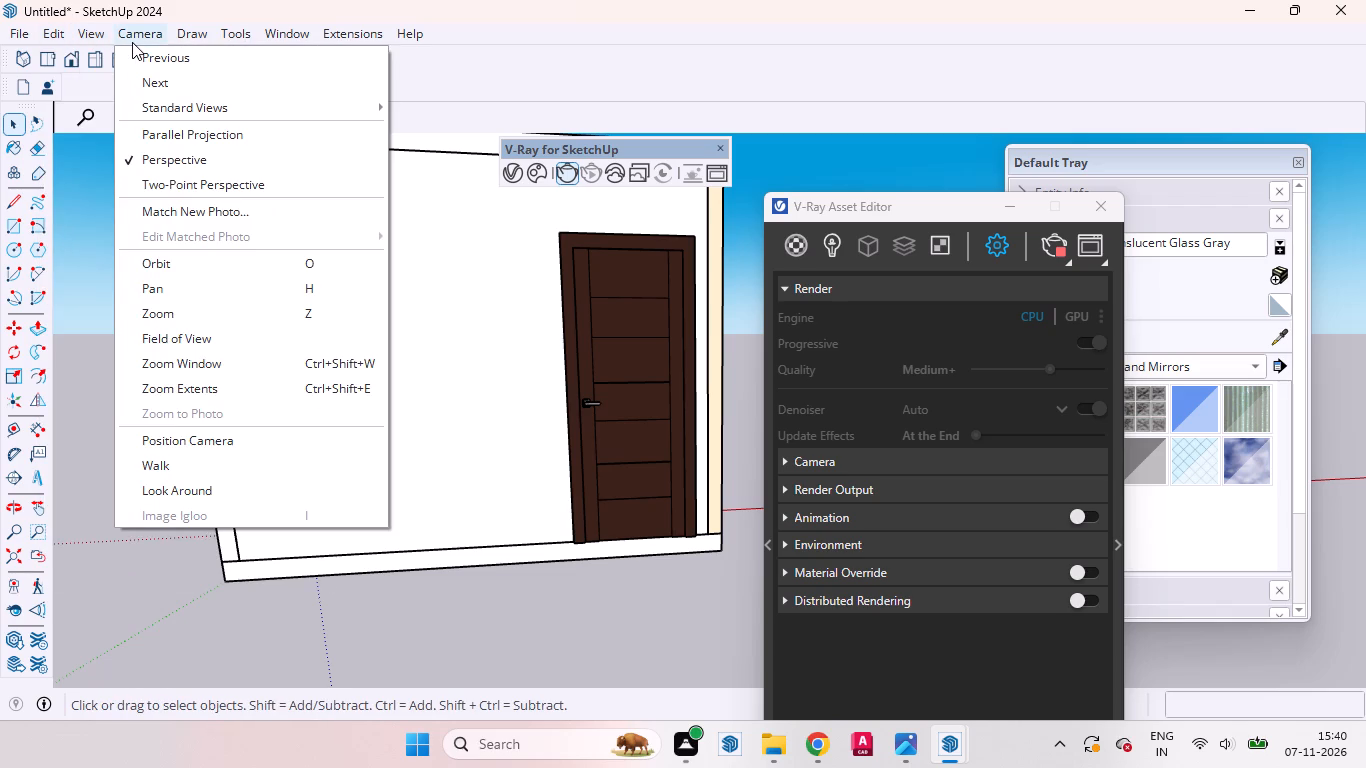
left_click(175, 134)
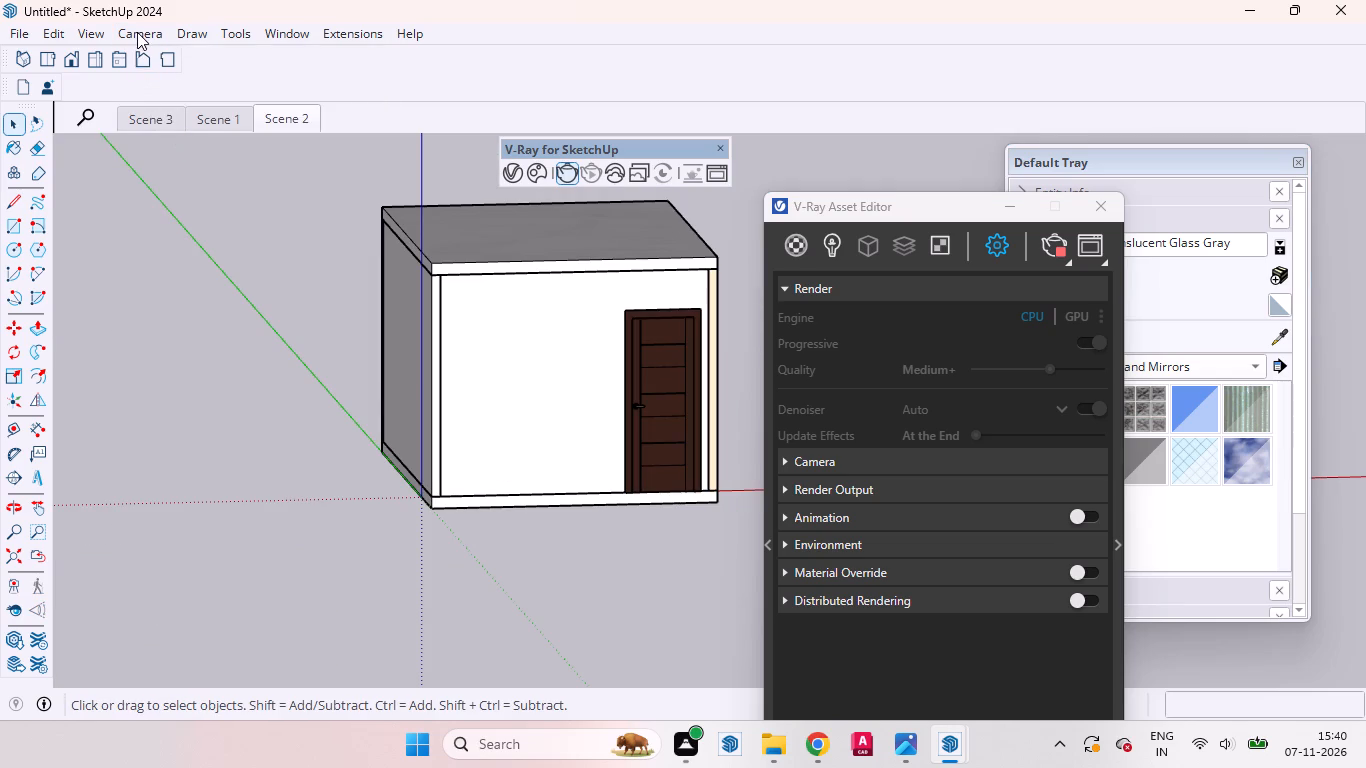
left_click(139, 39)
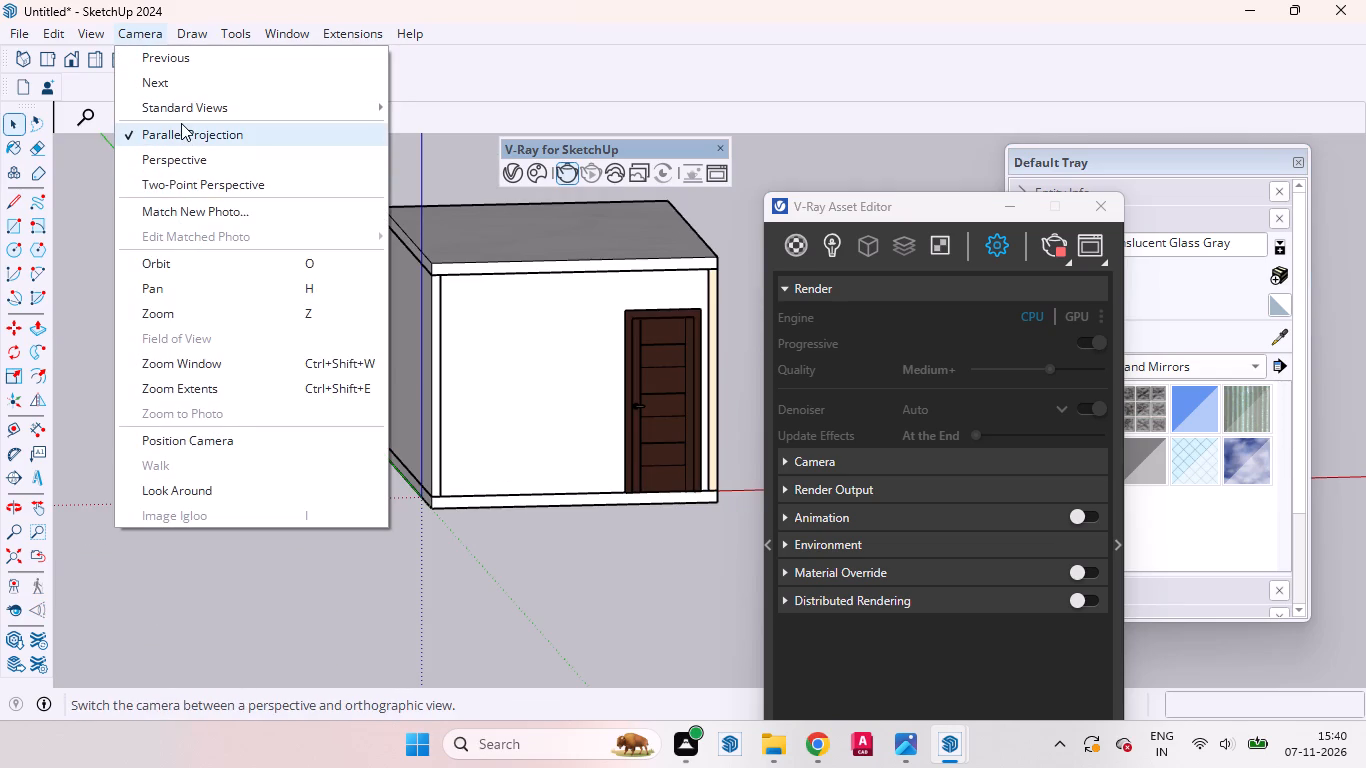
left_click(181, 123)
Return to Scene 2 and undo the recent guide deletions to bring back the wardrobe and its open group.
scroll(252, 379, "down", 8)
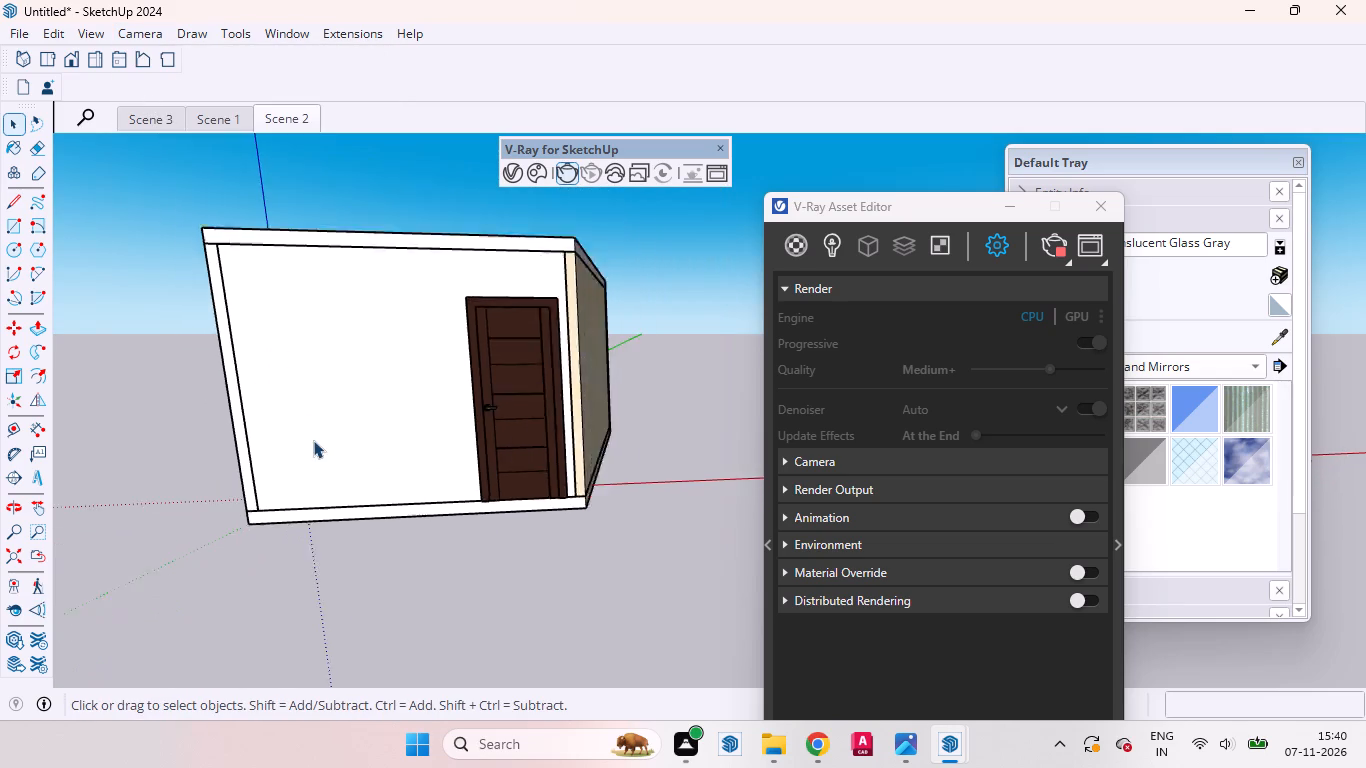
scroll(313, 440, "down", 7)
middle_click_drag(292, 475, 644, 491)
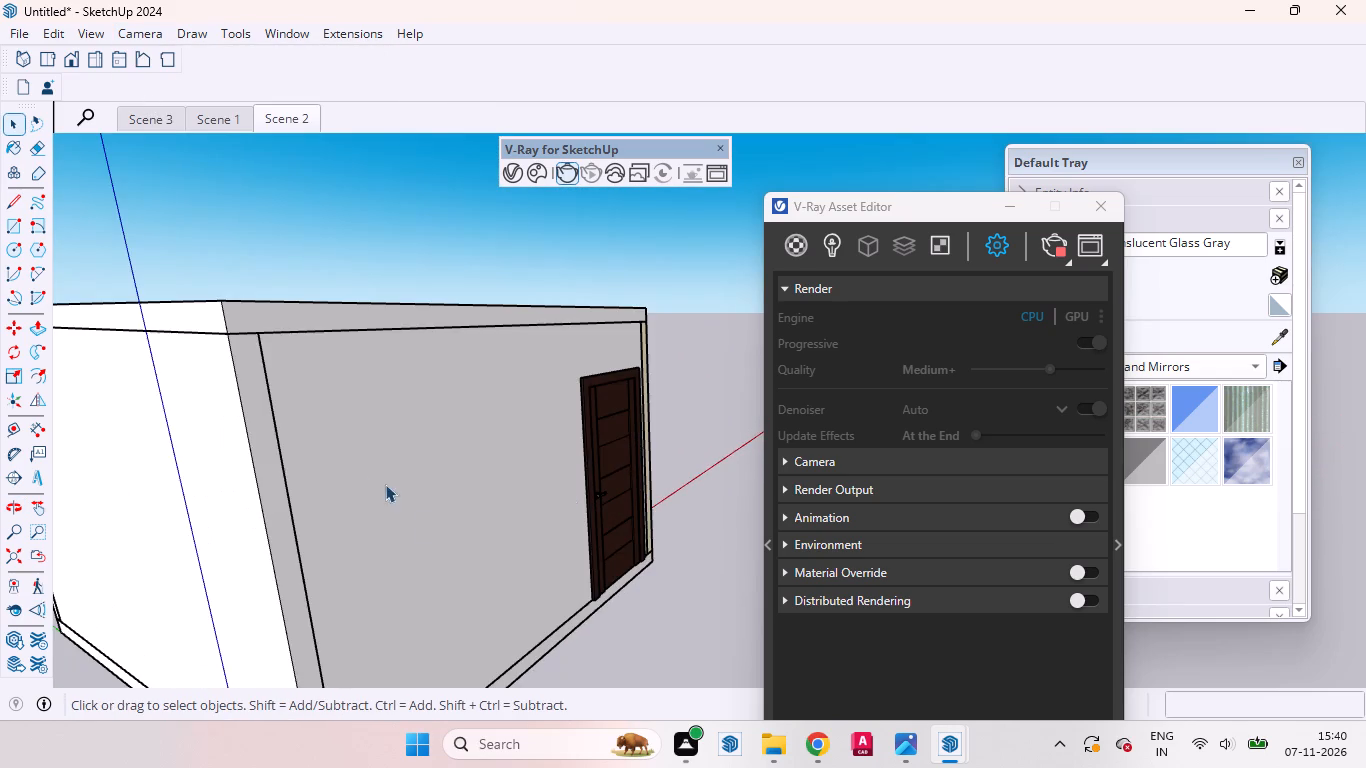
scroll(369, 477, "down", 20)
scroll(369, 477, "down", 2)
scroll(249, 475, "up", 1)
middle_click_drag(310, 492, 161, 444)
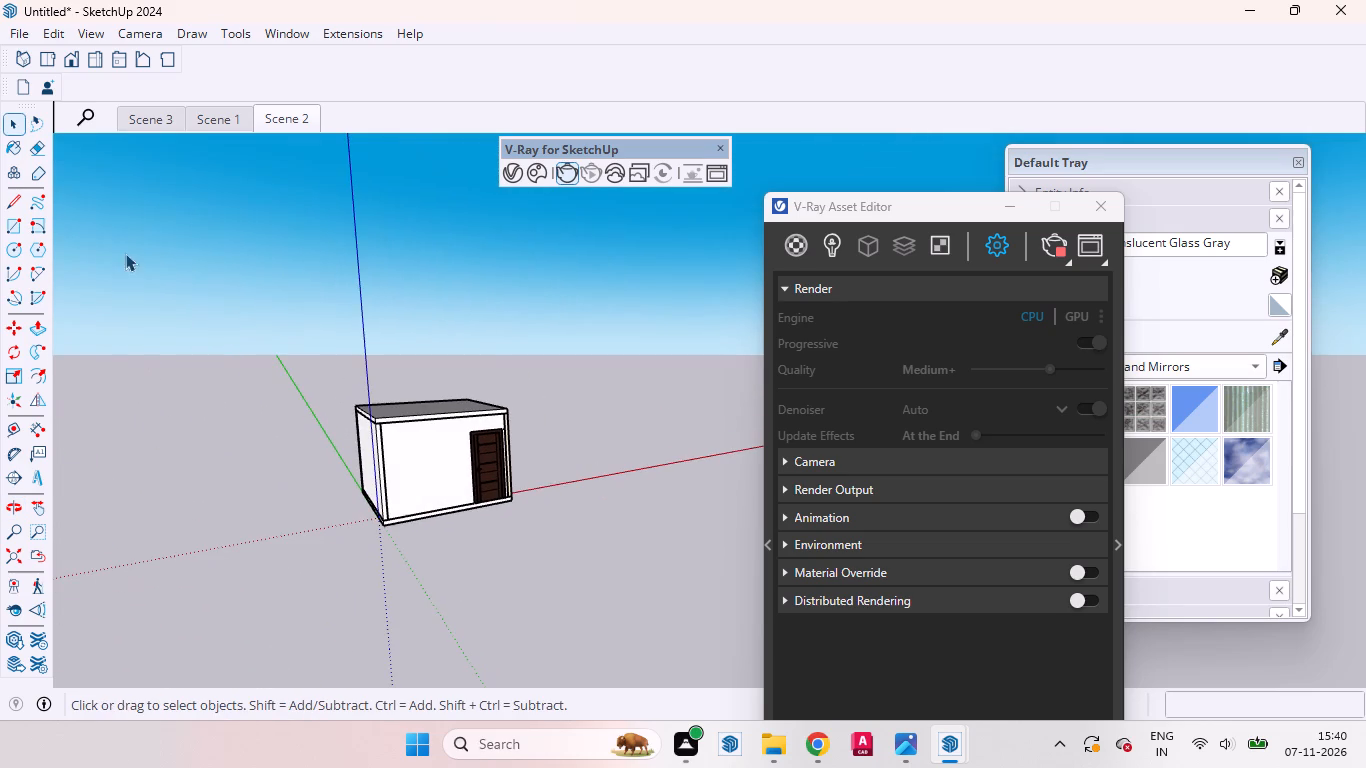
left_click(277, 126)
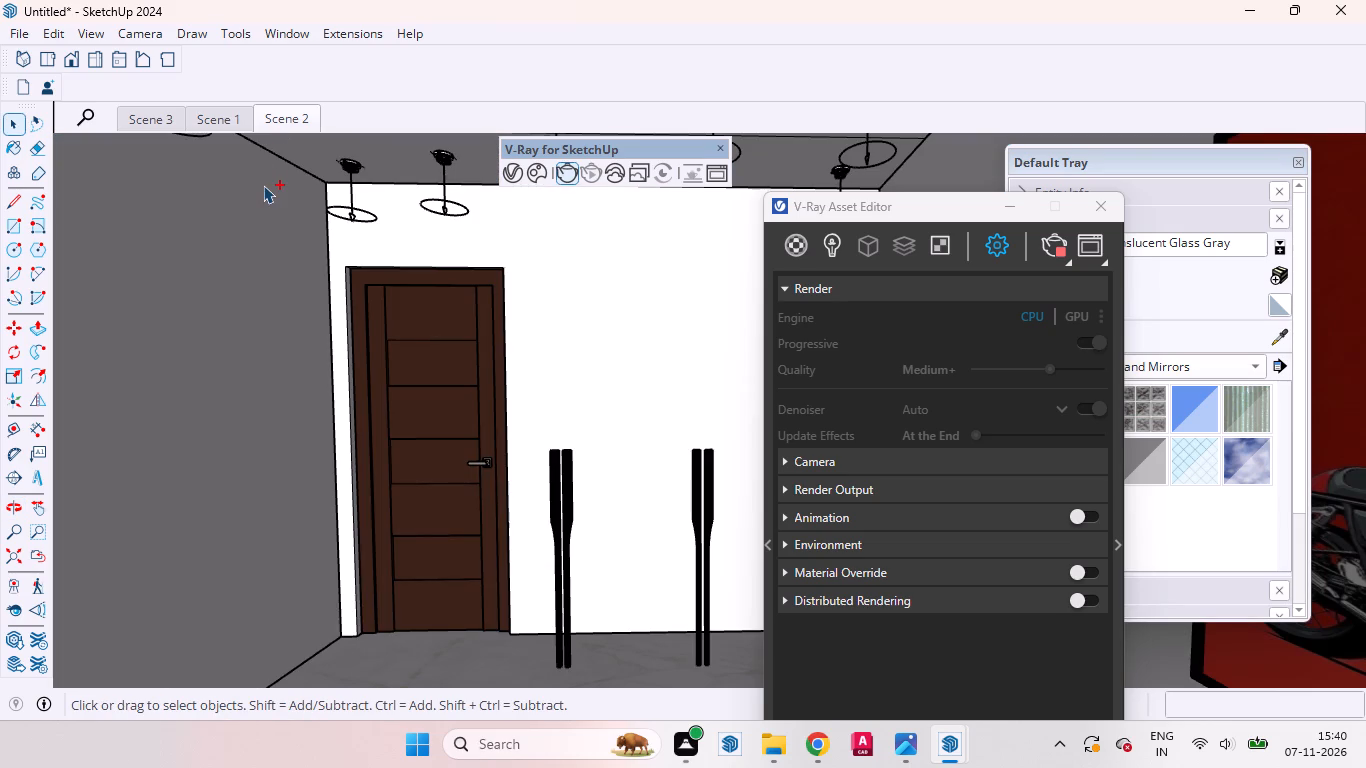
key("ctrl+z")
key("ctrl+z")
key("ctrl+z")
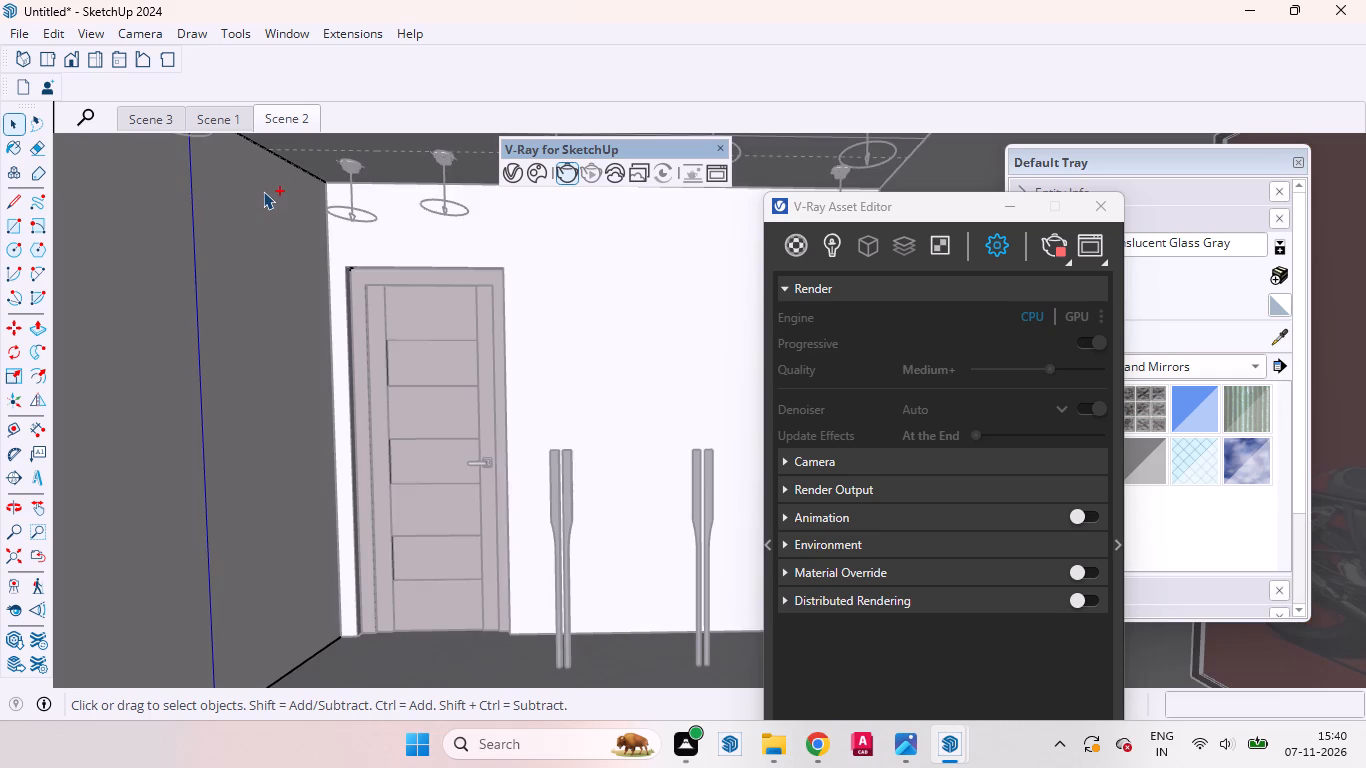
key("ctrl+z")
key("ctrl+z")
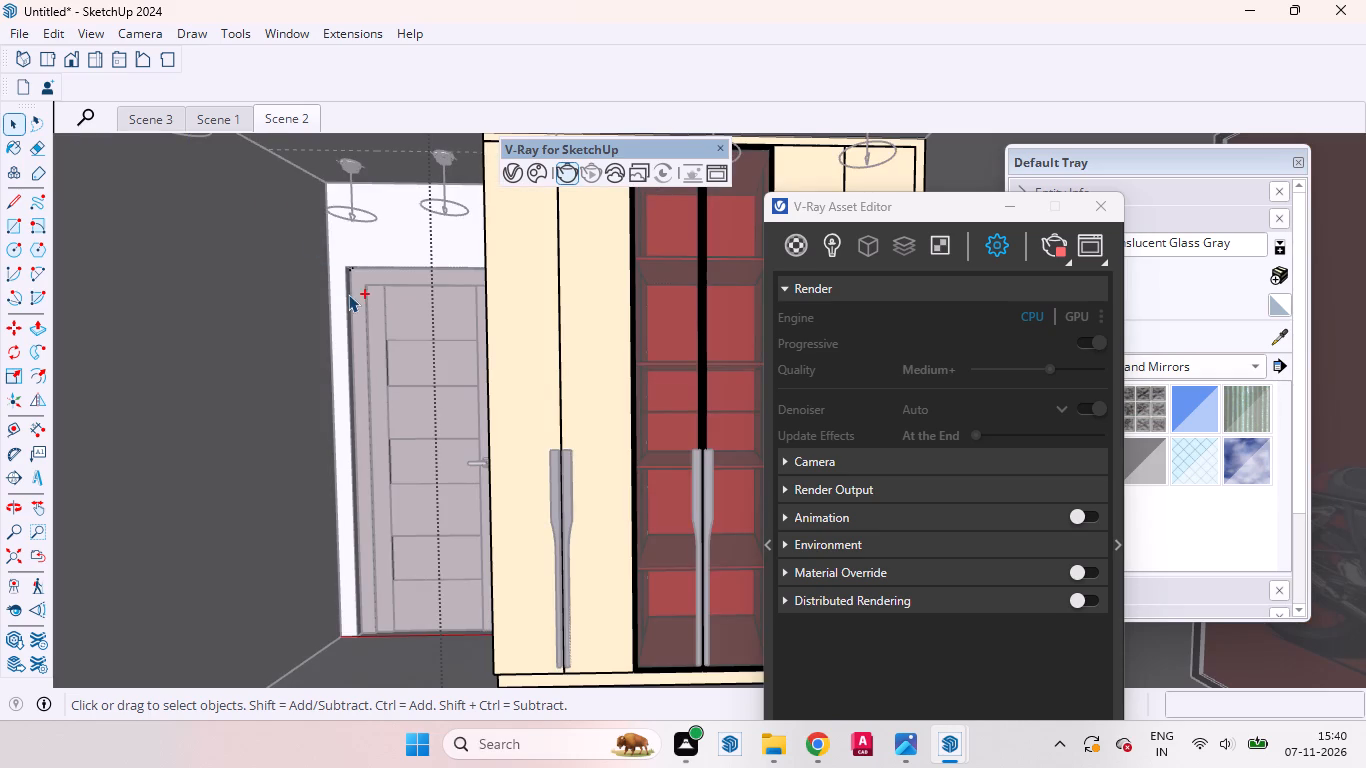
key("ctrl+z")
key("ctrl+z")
Reposition the V-Ray Asset Editor and move the V-Ray toolbar off the wardrobe in the Scene 2 view.
key("space")
left_click_drag(852, 211, 147, 426)
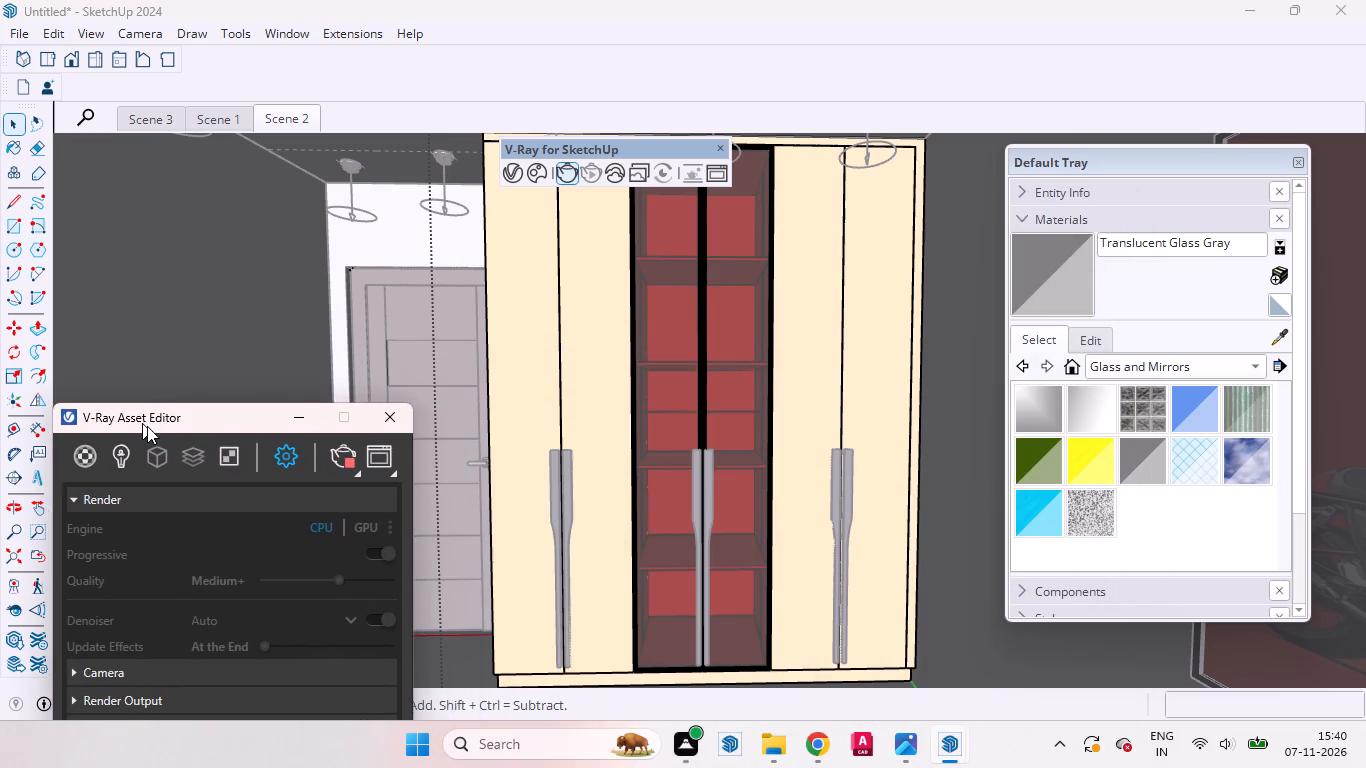
left_click_drag(147, 426, 857, 350)
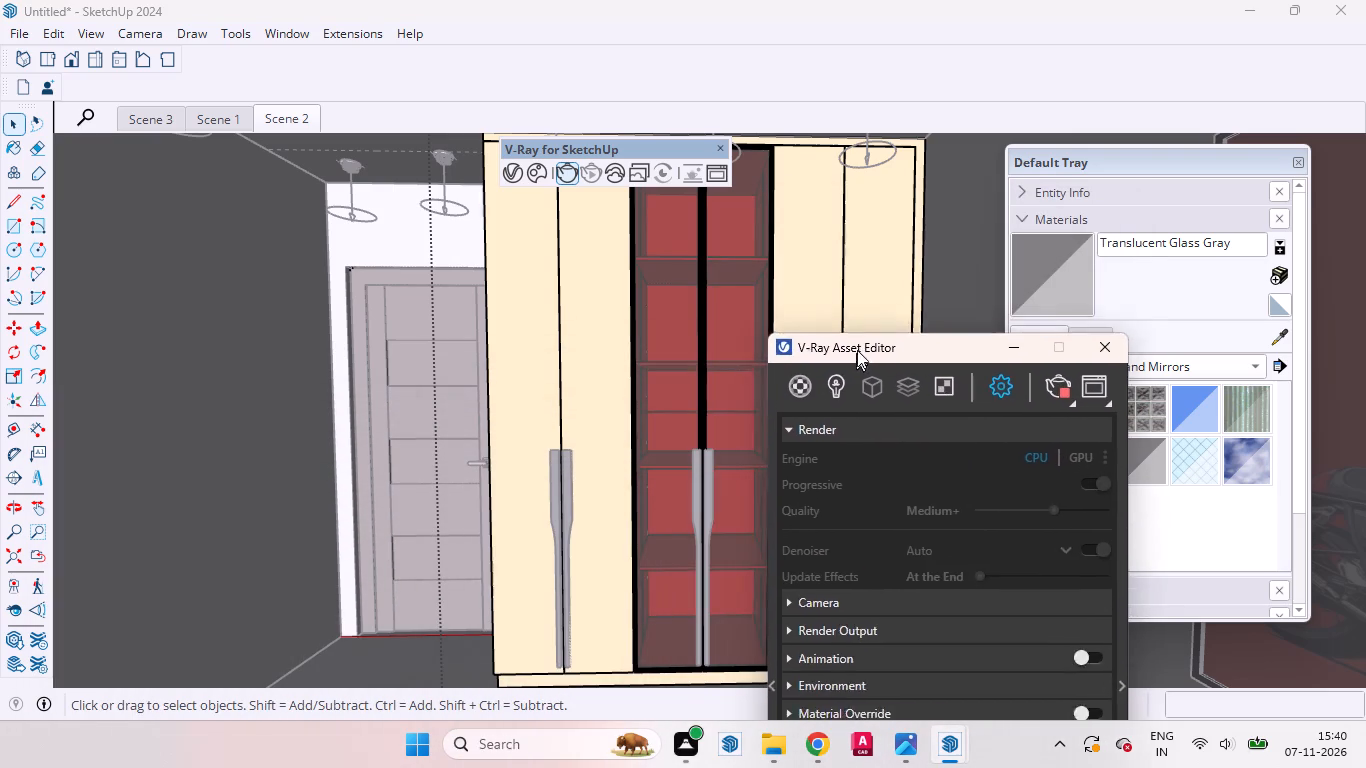
left_click_drag(857, 350, 836, 130)
left_click_drag(633, 153, 619, 151)
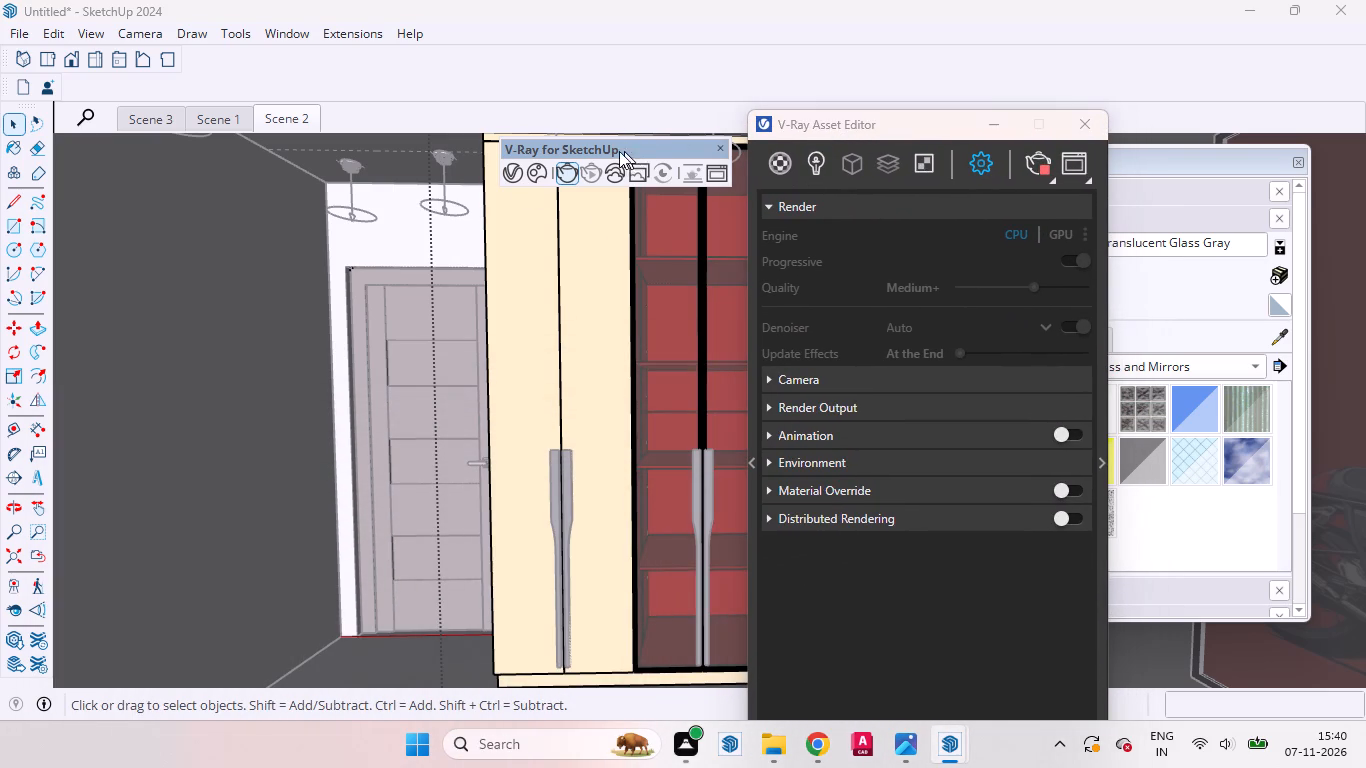
left_click_drag(619, 151, 291, 237)
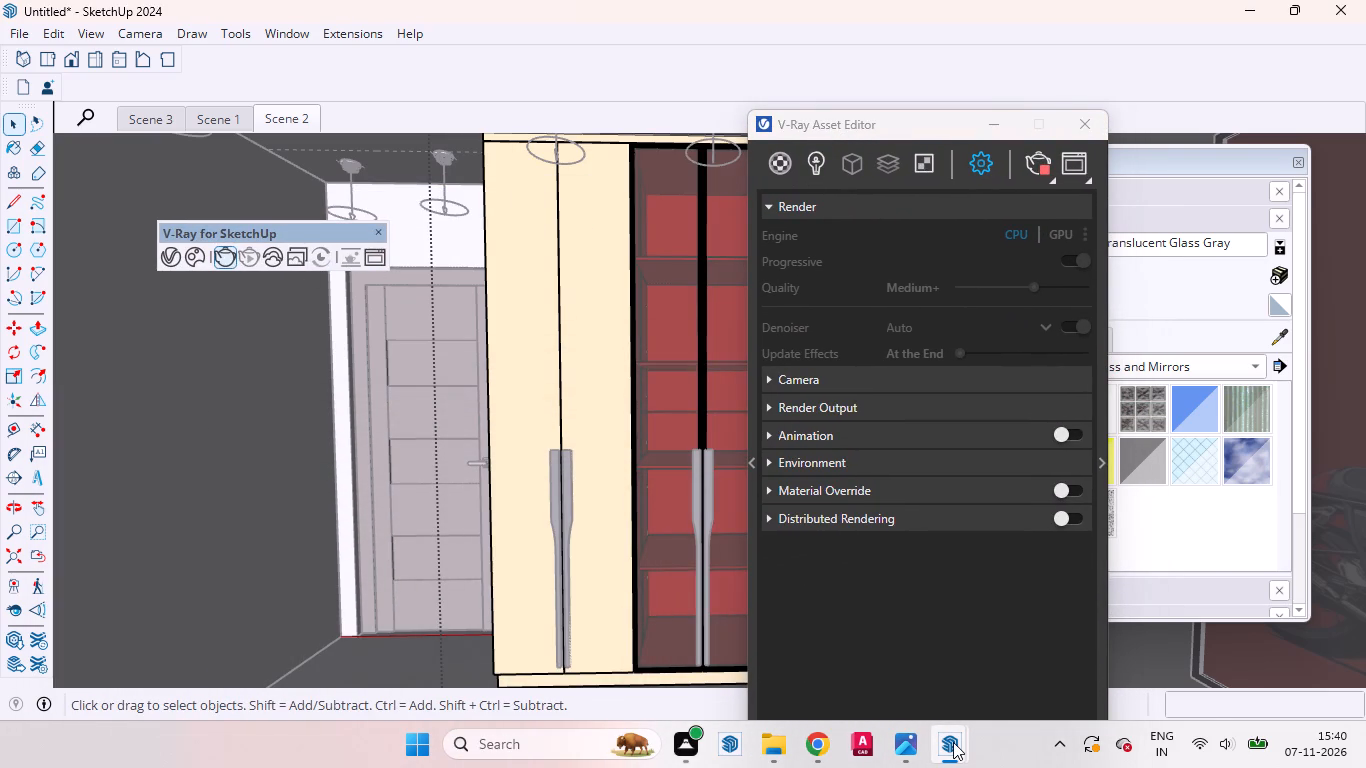
Bring up the V-Ray Frame Buffer at full size and read through the render log.
left_click(953, 742)
left_click(1057, 641)
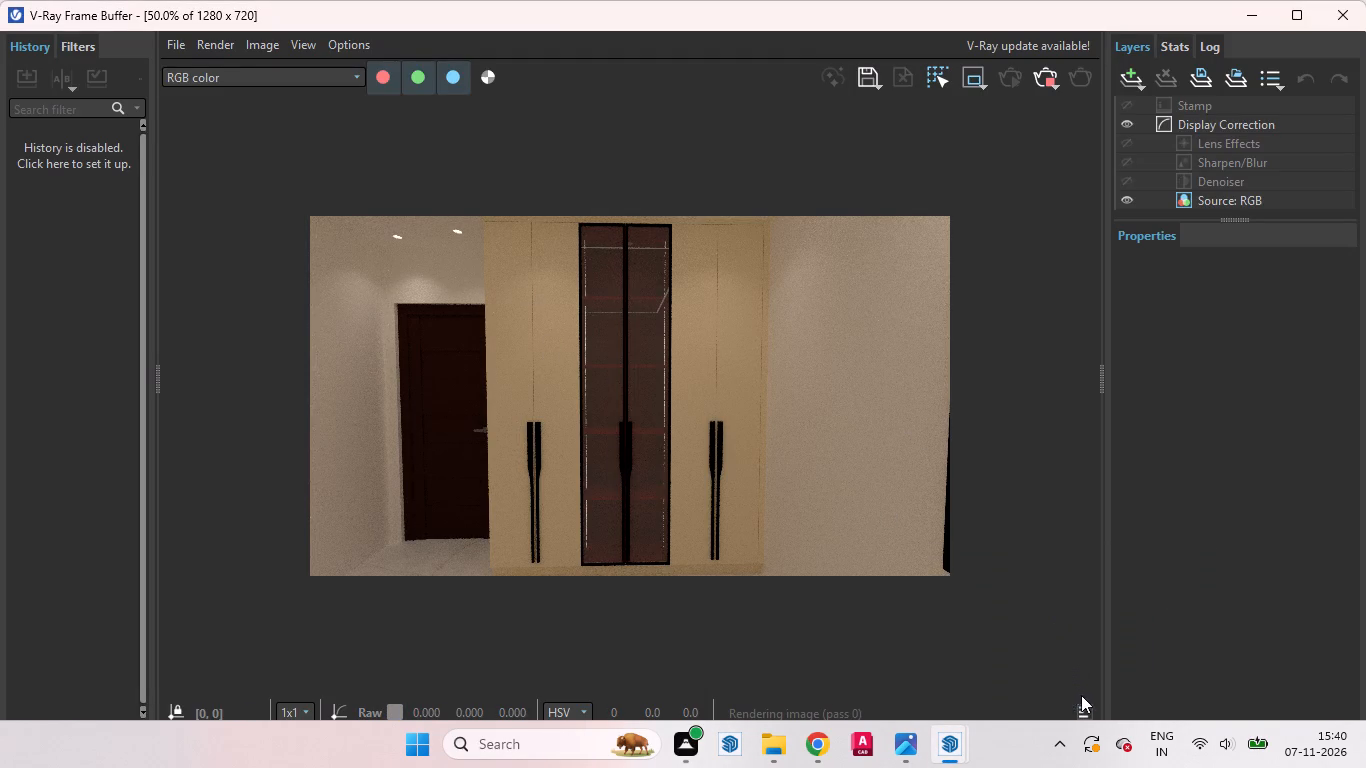
left_click(1288, 17)
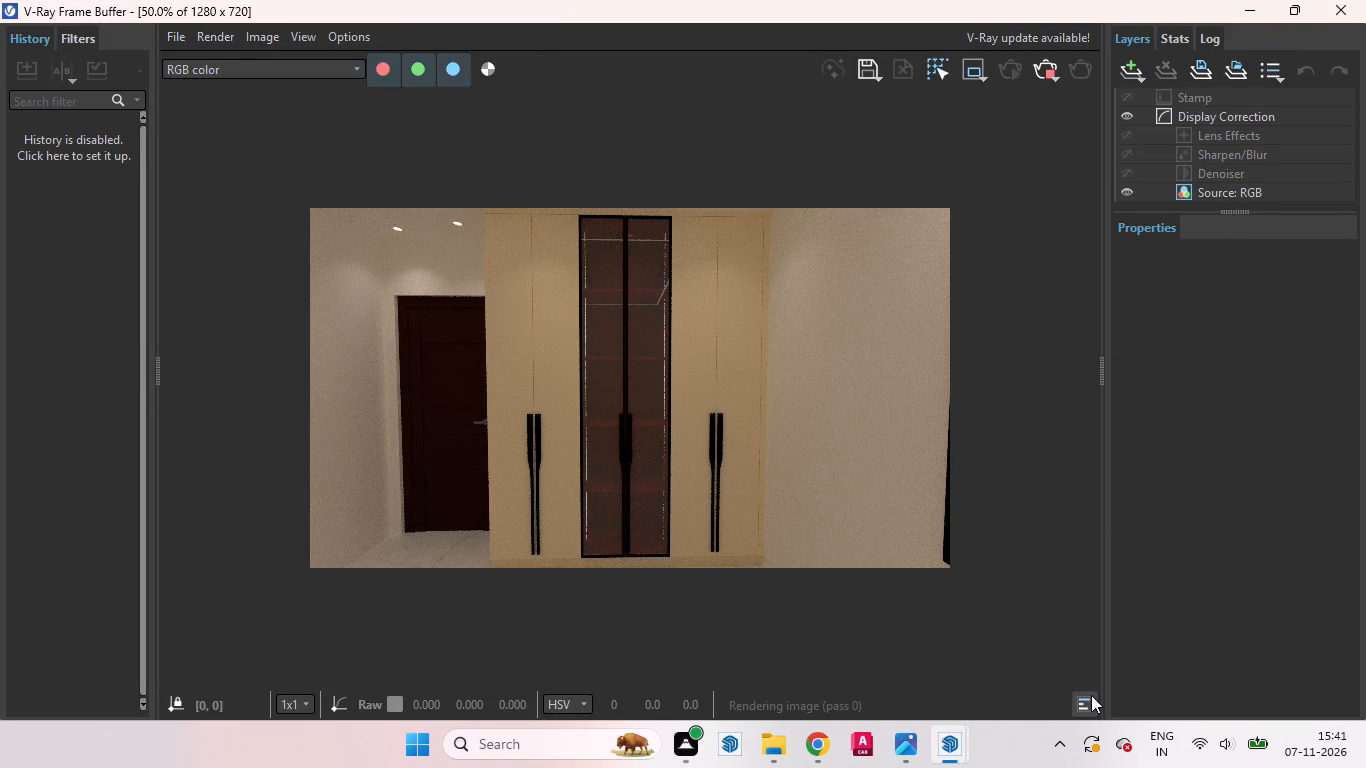
left_click(1090, 697)
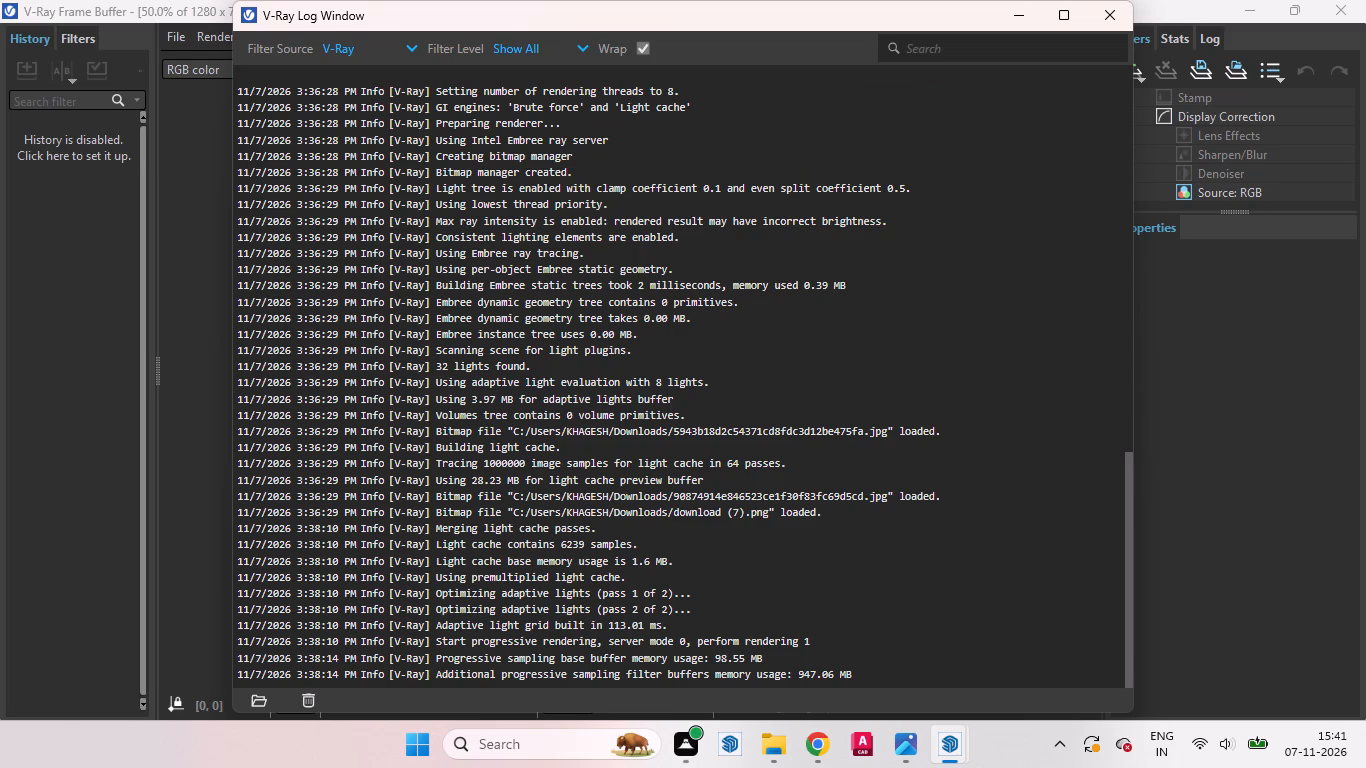
scroll(967, 416, "down", 9)
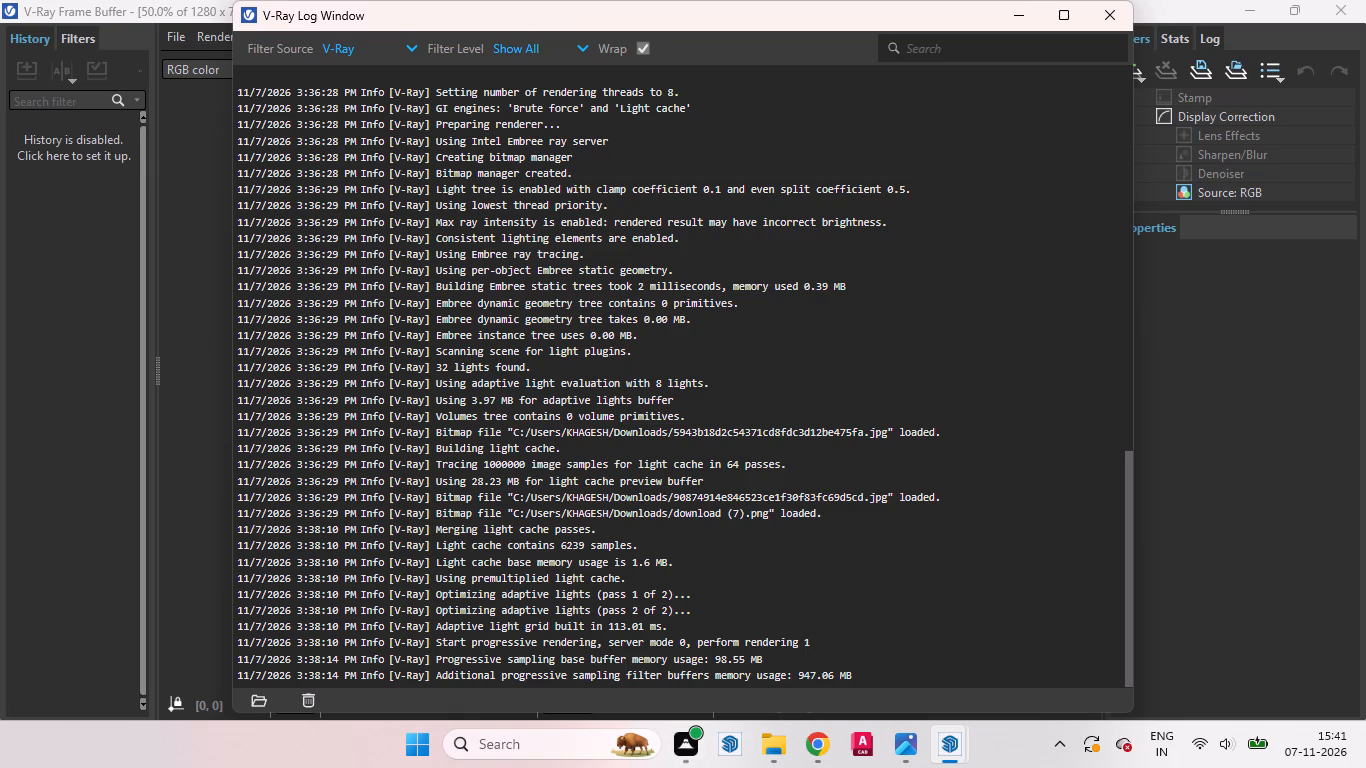
scroll(828, 391, "down", 9)
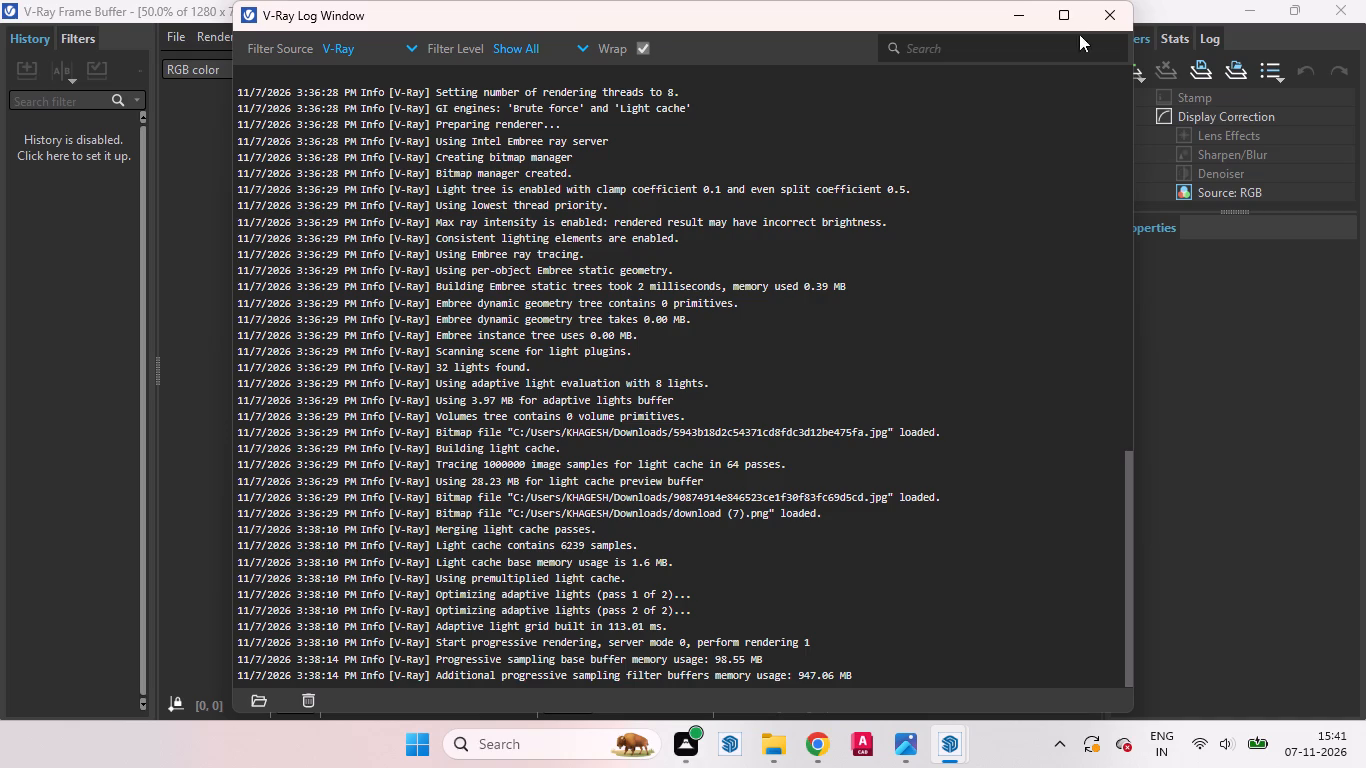
left_click(1094, 20)
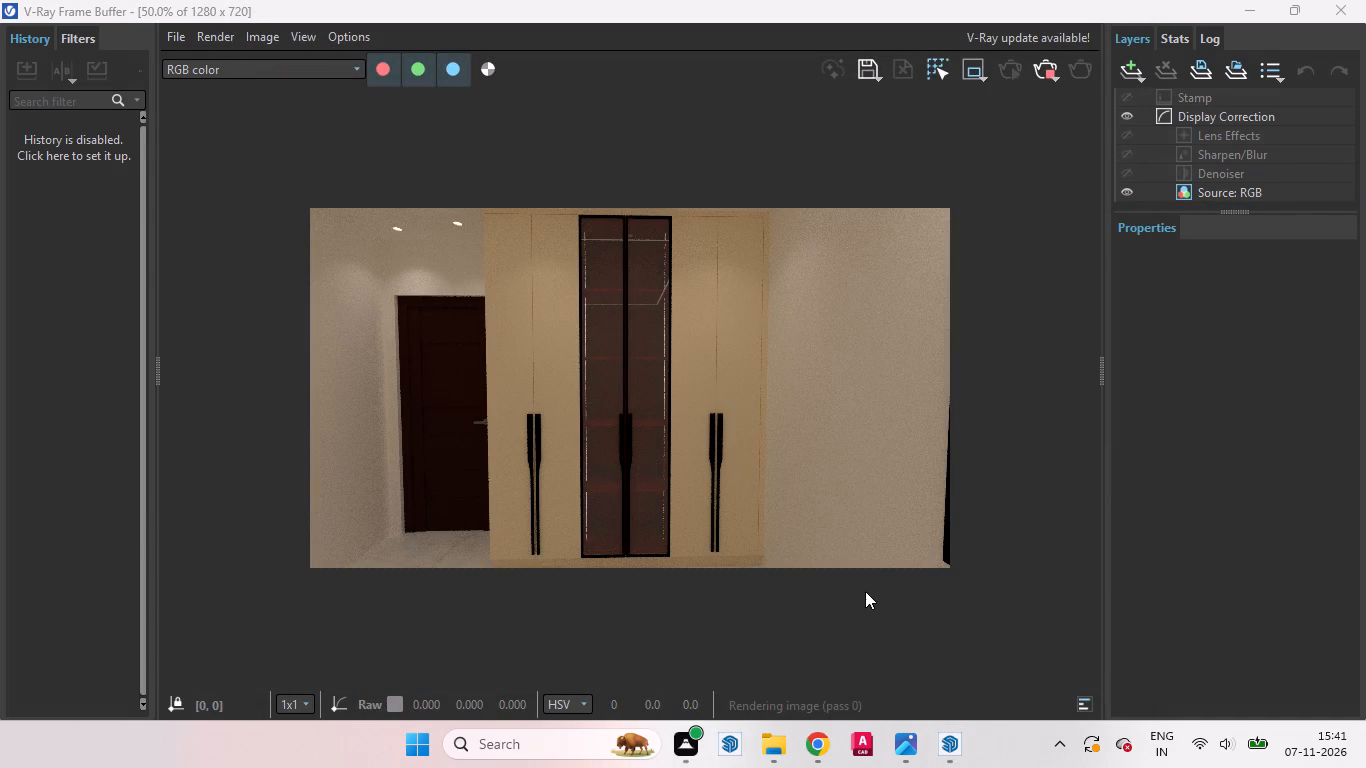
Inspect the Scene 2 wardrobe render overall and up close around the upper cream doors and glass section, then minimise the frame buffer.
scroll(565, 234, "up", 1)
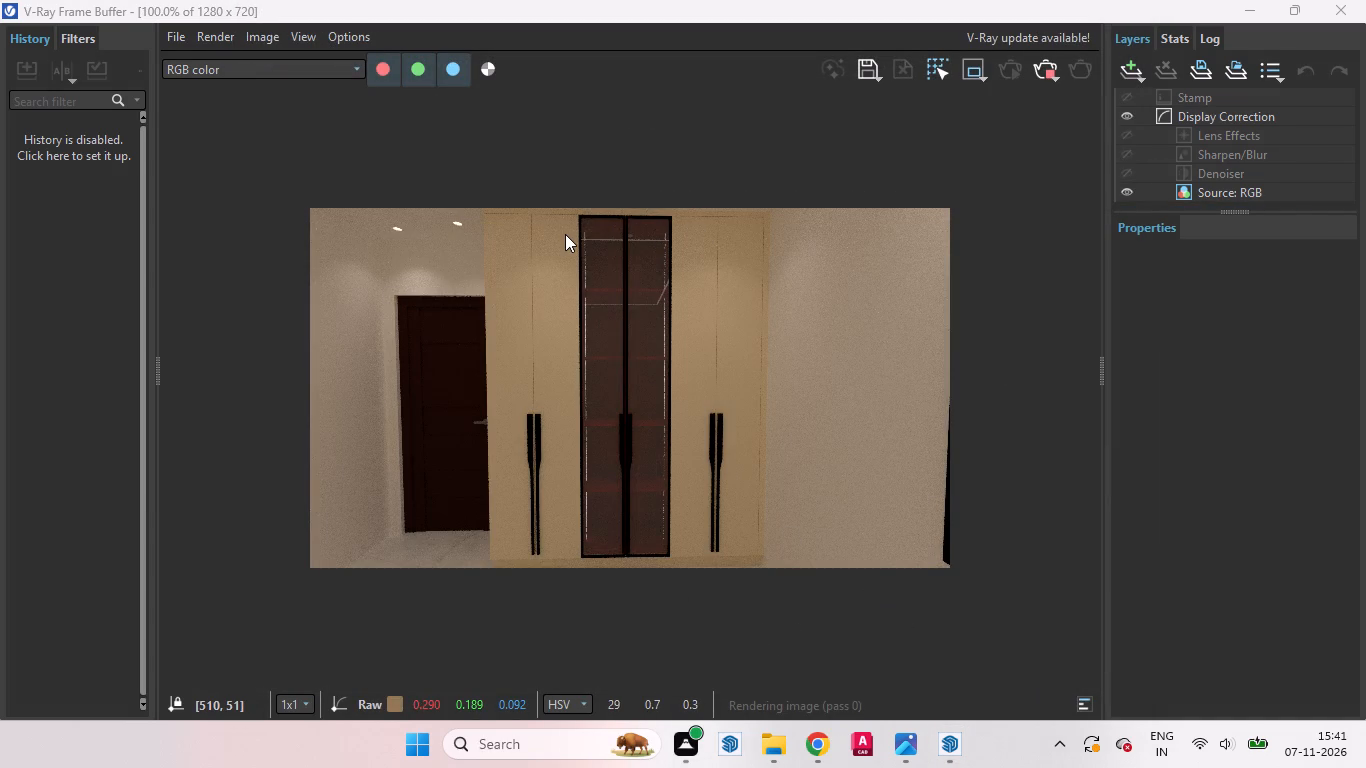
scroll(564, 230, "down", 1)
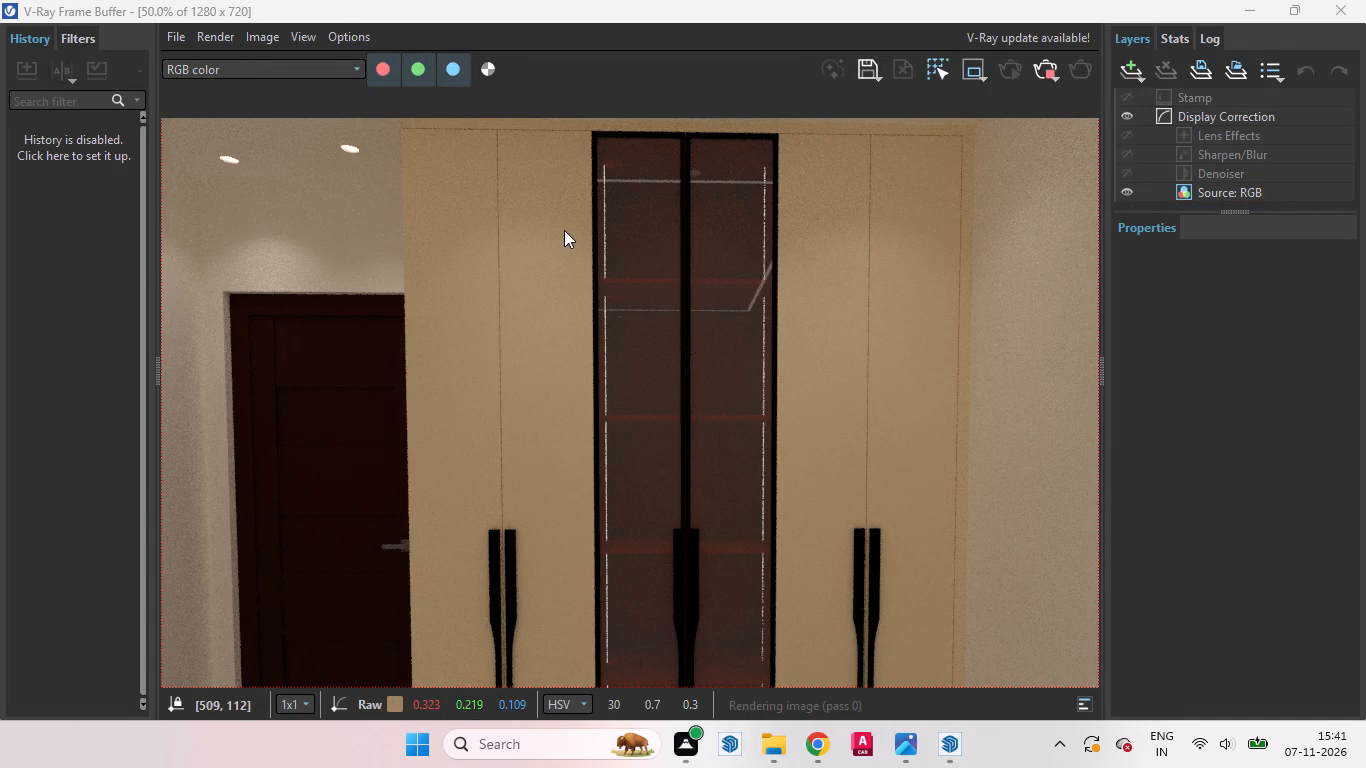
scroll(564, 228, "down", 1)
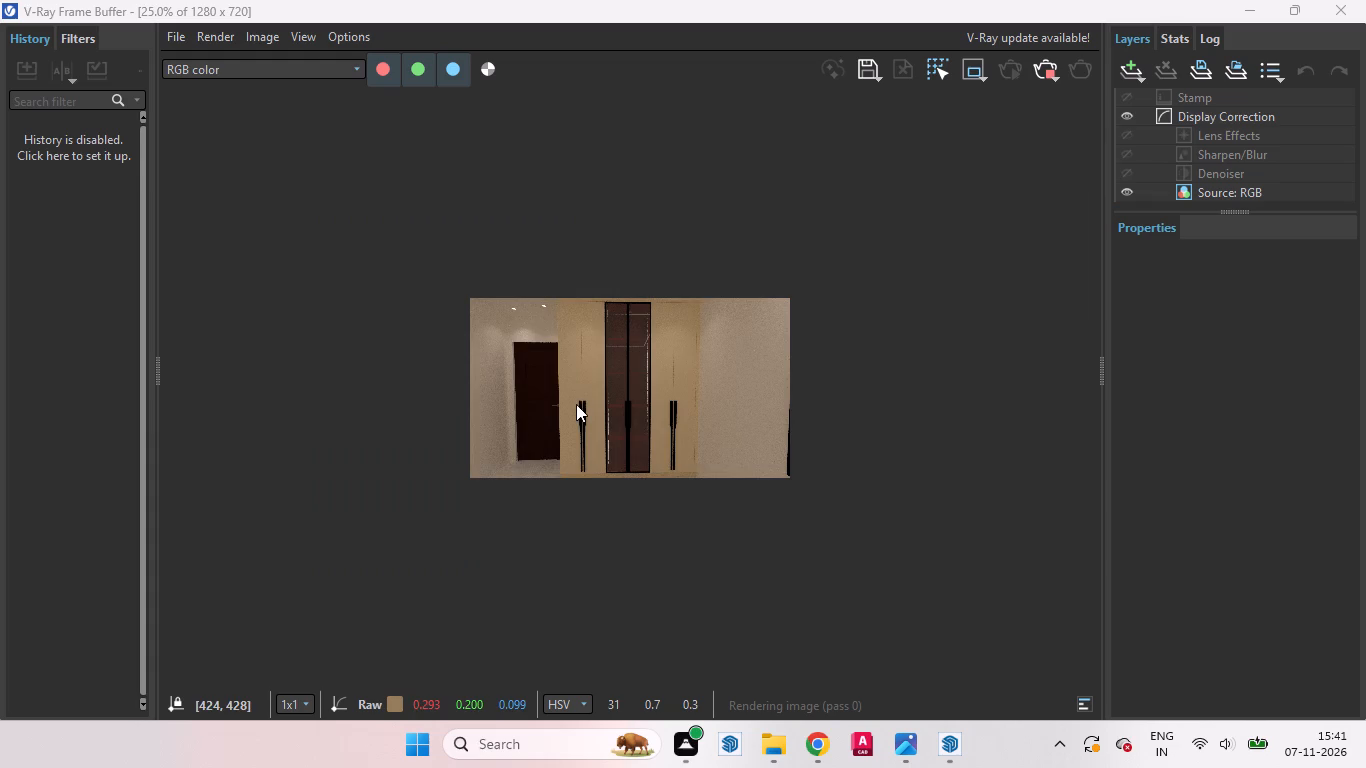
scroll(578, 399, "up", 1)
scroll(514, 256, "up", 1)
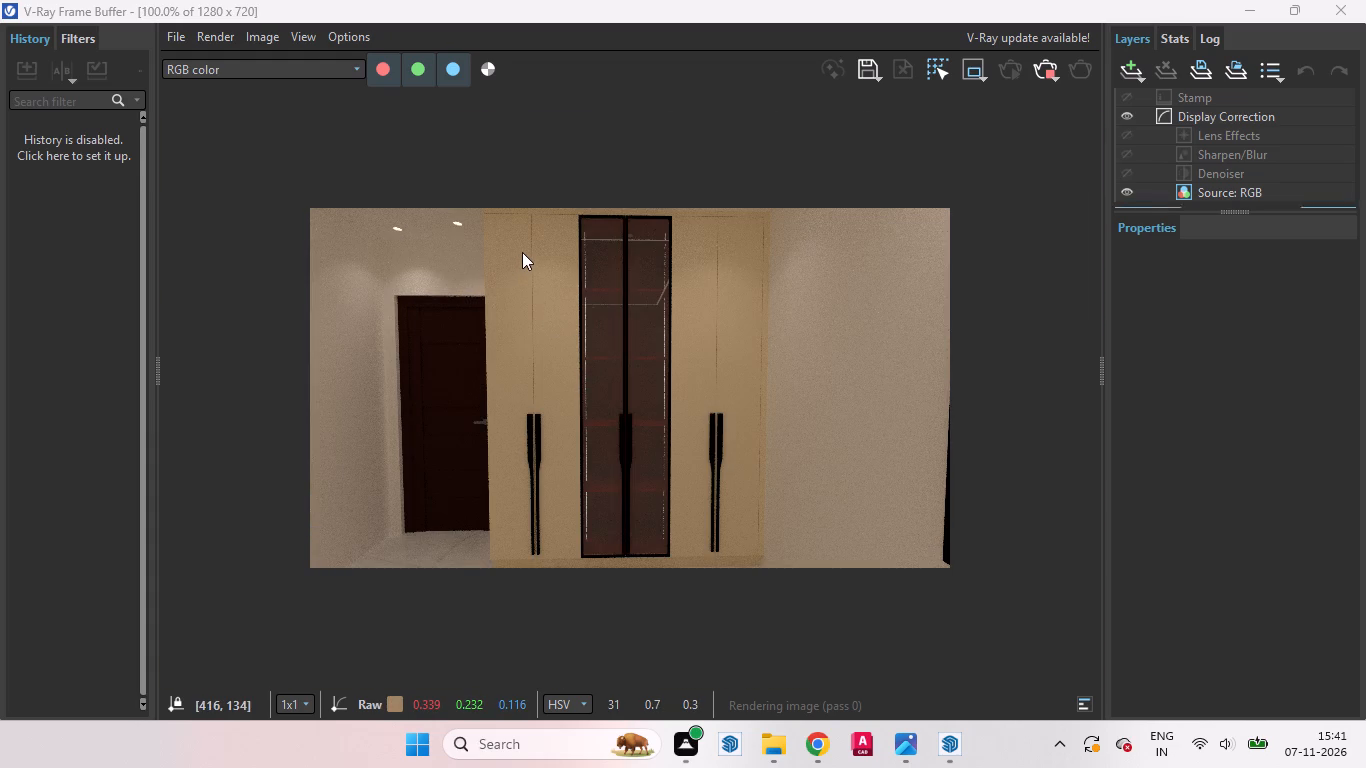
scroll(512, 264, "down", 1)
scroll(585, 197, "up", 1)
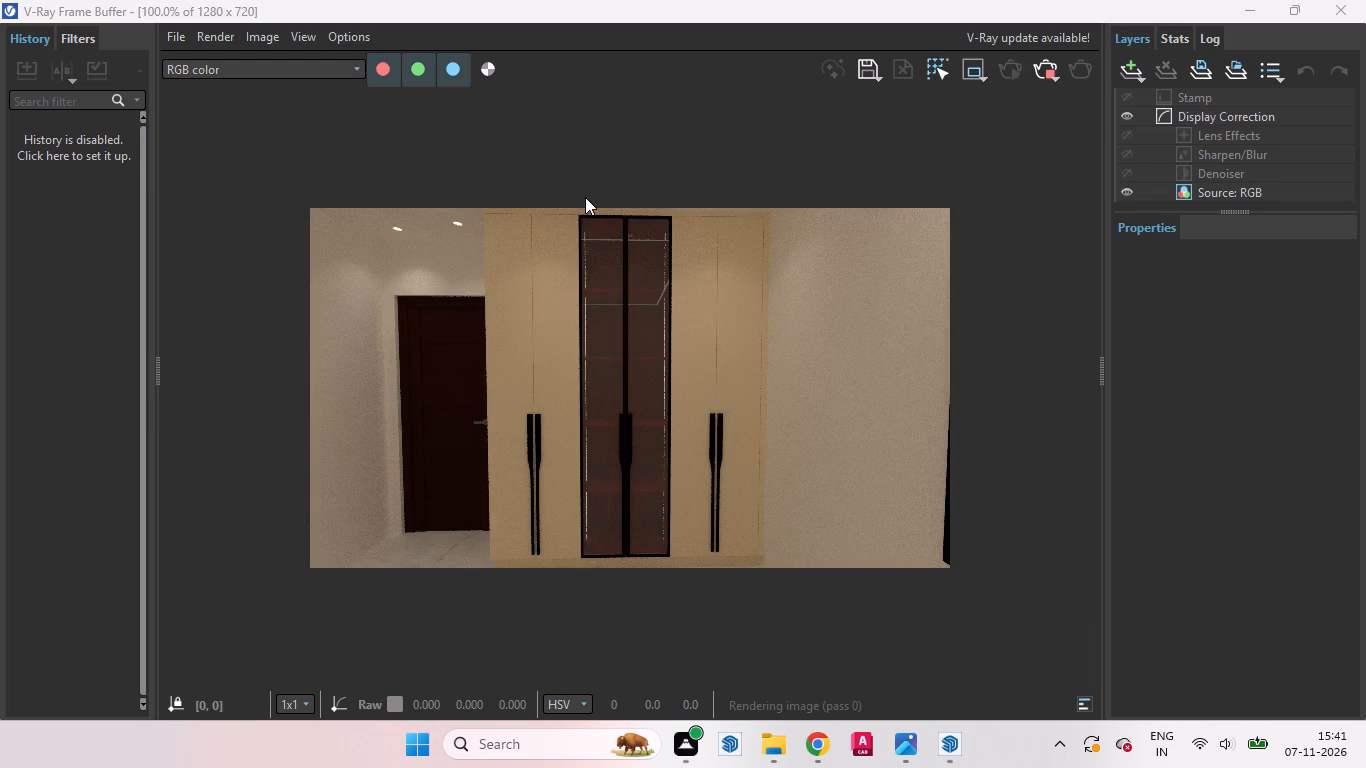
scroll(569, 132, "up", 1)
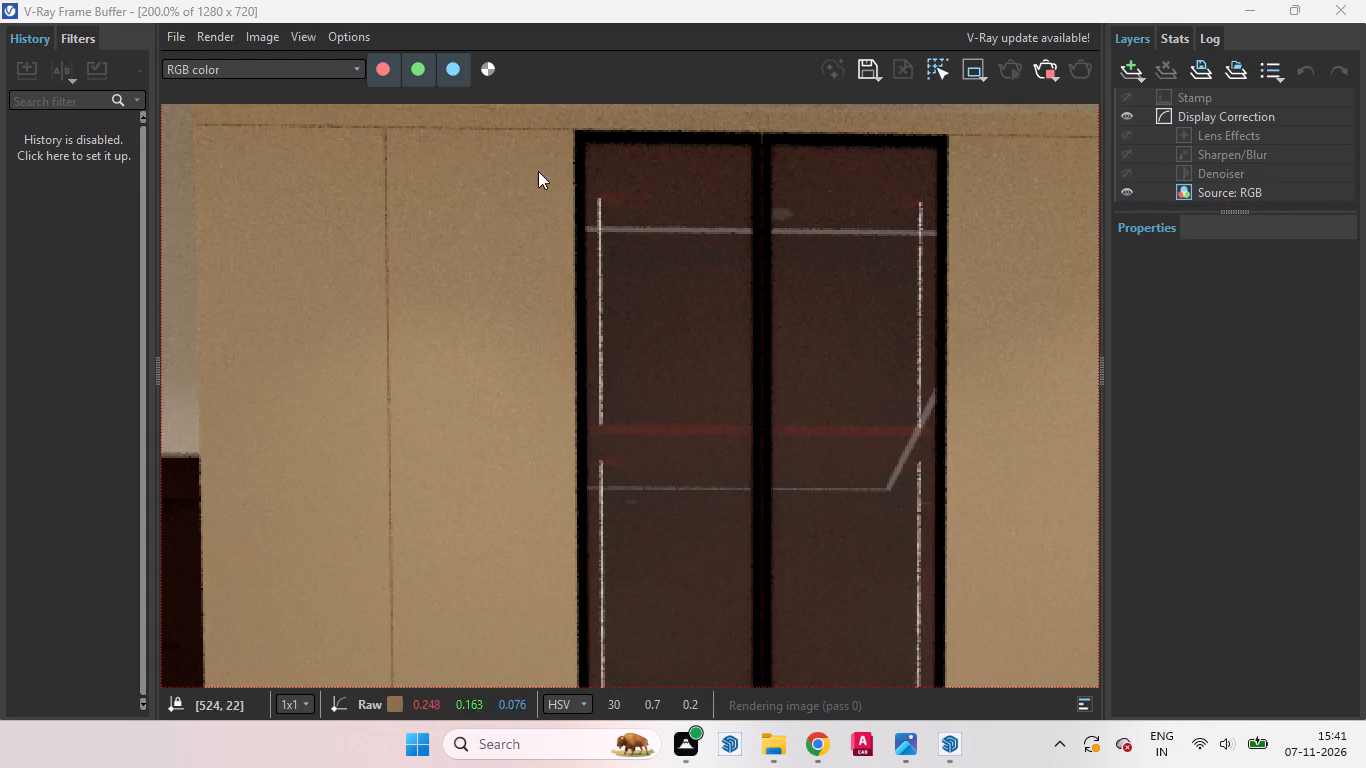
scroll(580, 187, "down", 1)
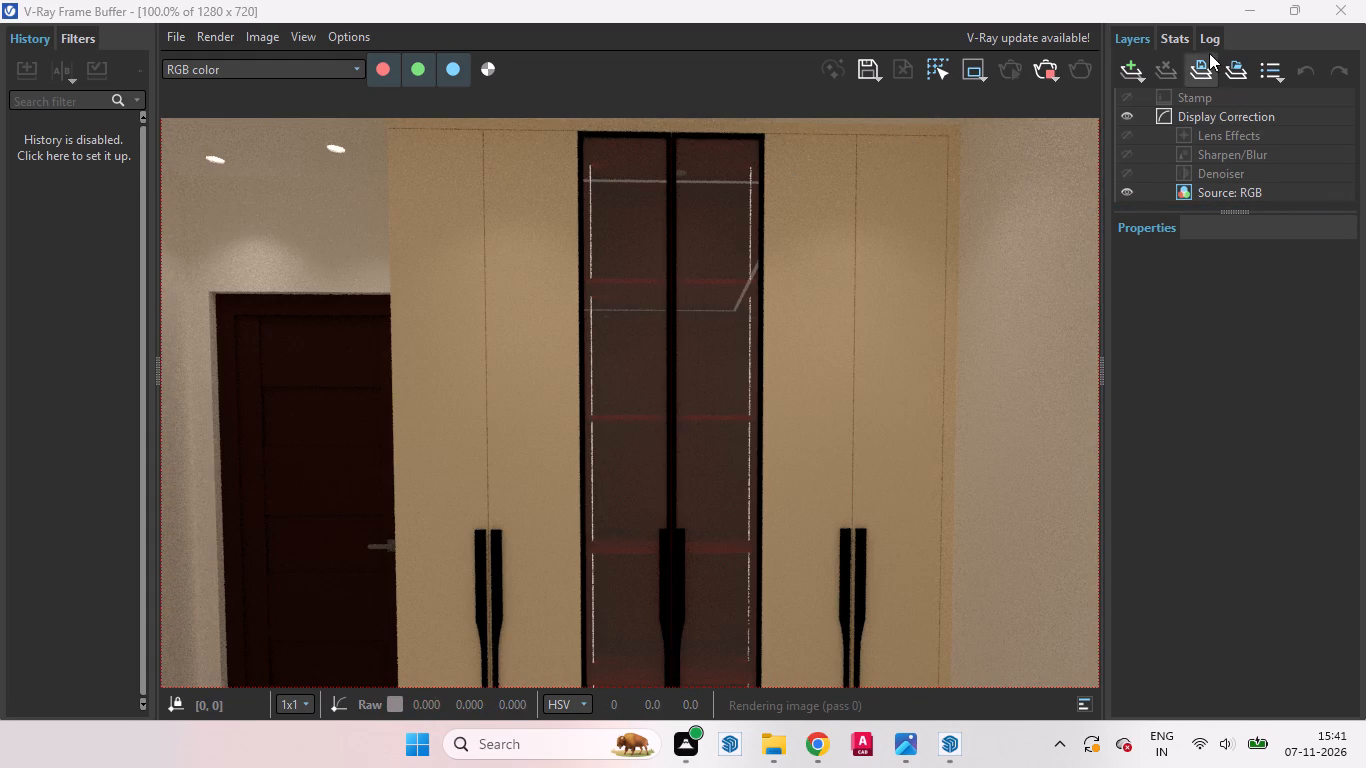
left_click(1246, 14)
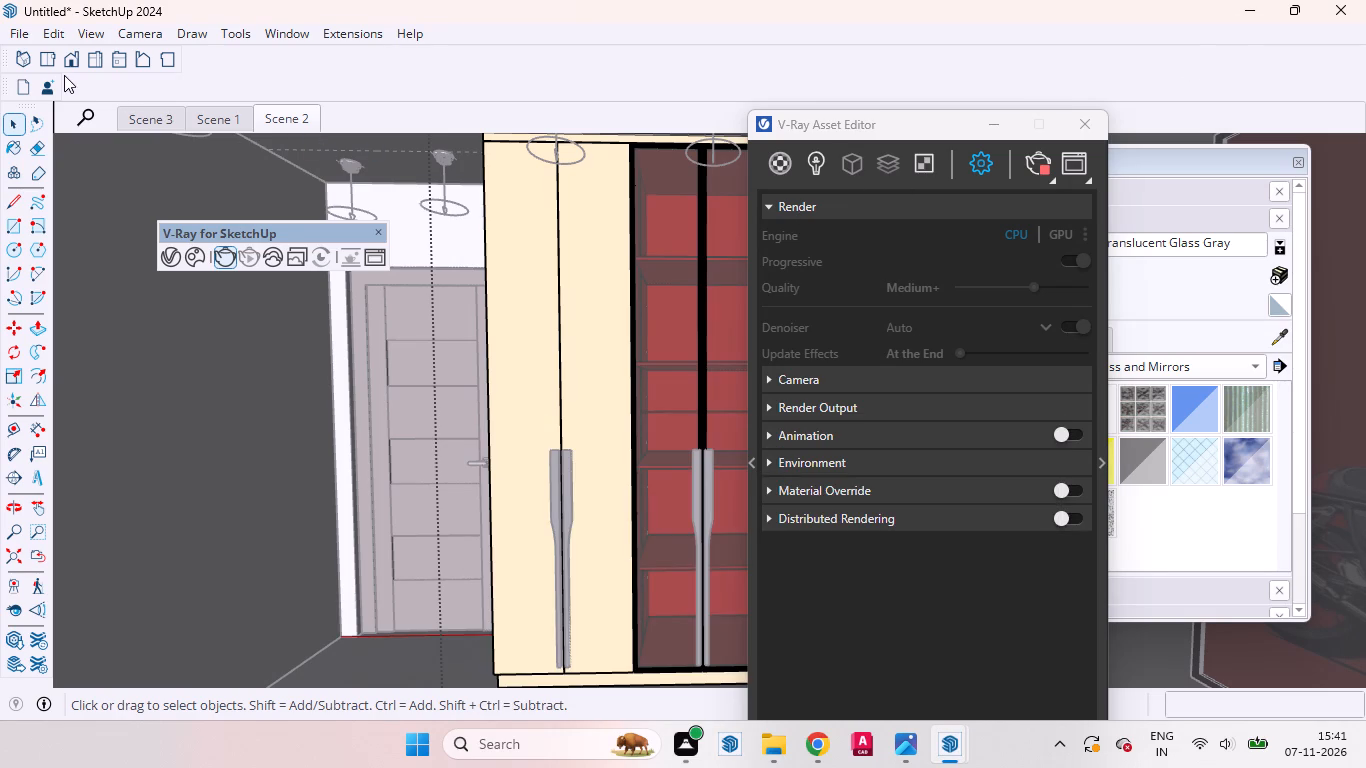
Leave the open group from the top view and return to Scene 2.
left_click(44, 61)
scroll(522, 269, "down", 17)
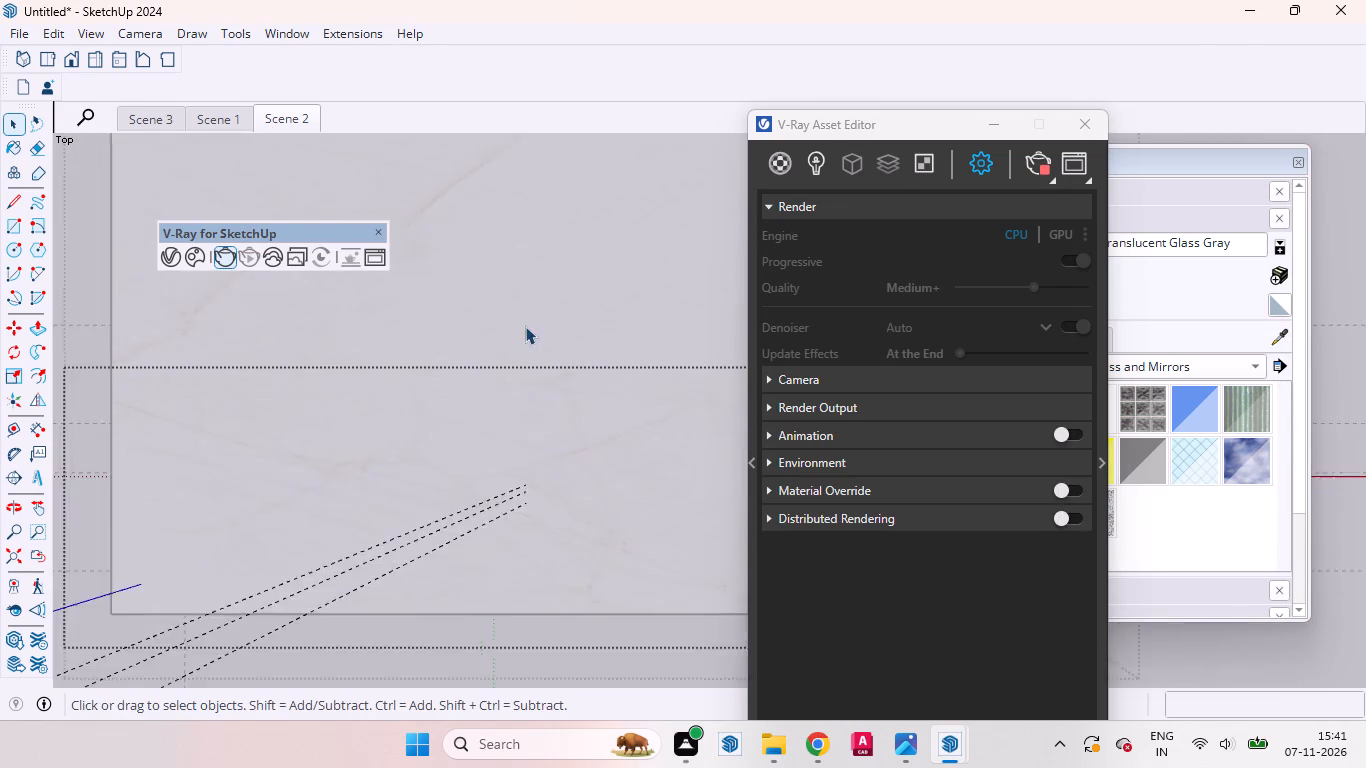
scroll(525, 326, "down", 9)
scroll(504, 355, "up", 1)
scroll(504, 355, "down", 4)
triple_click(707, 269)
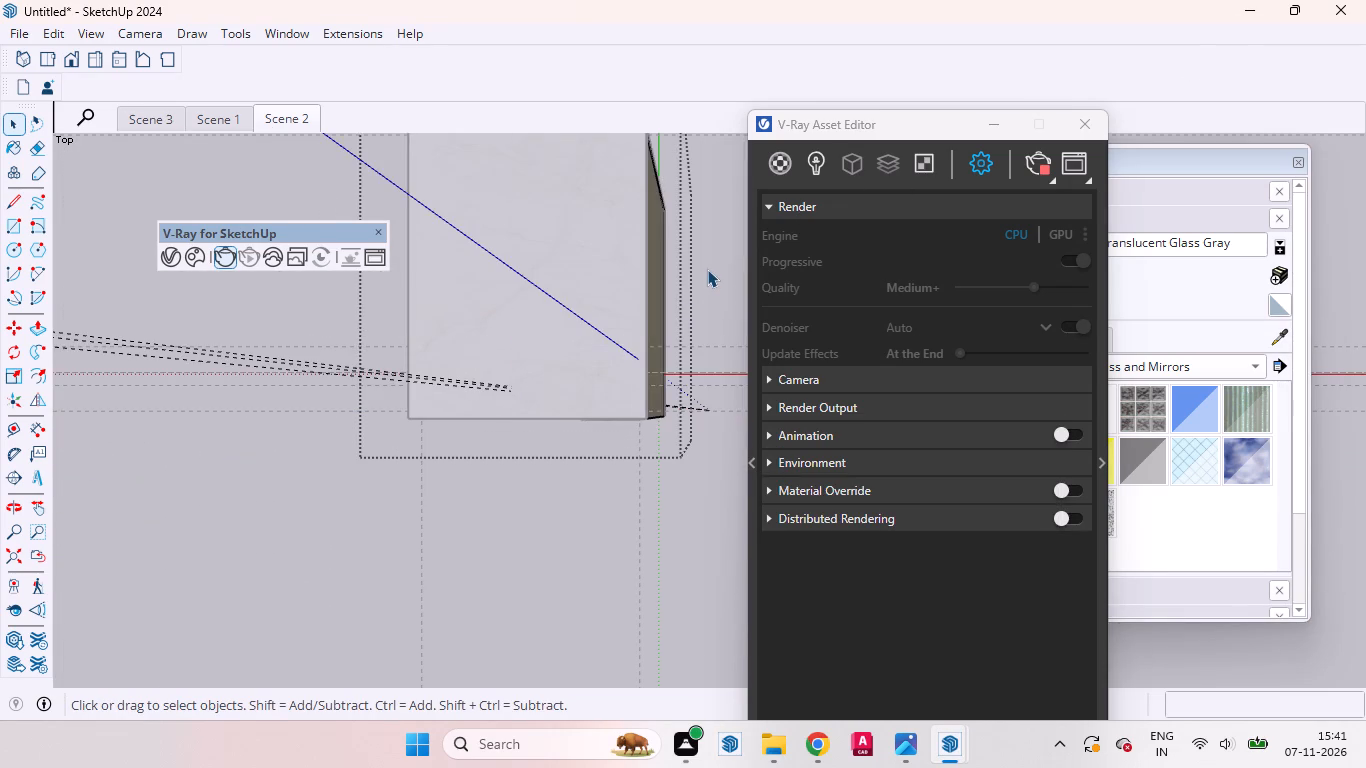
double_click(708, 274)
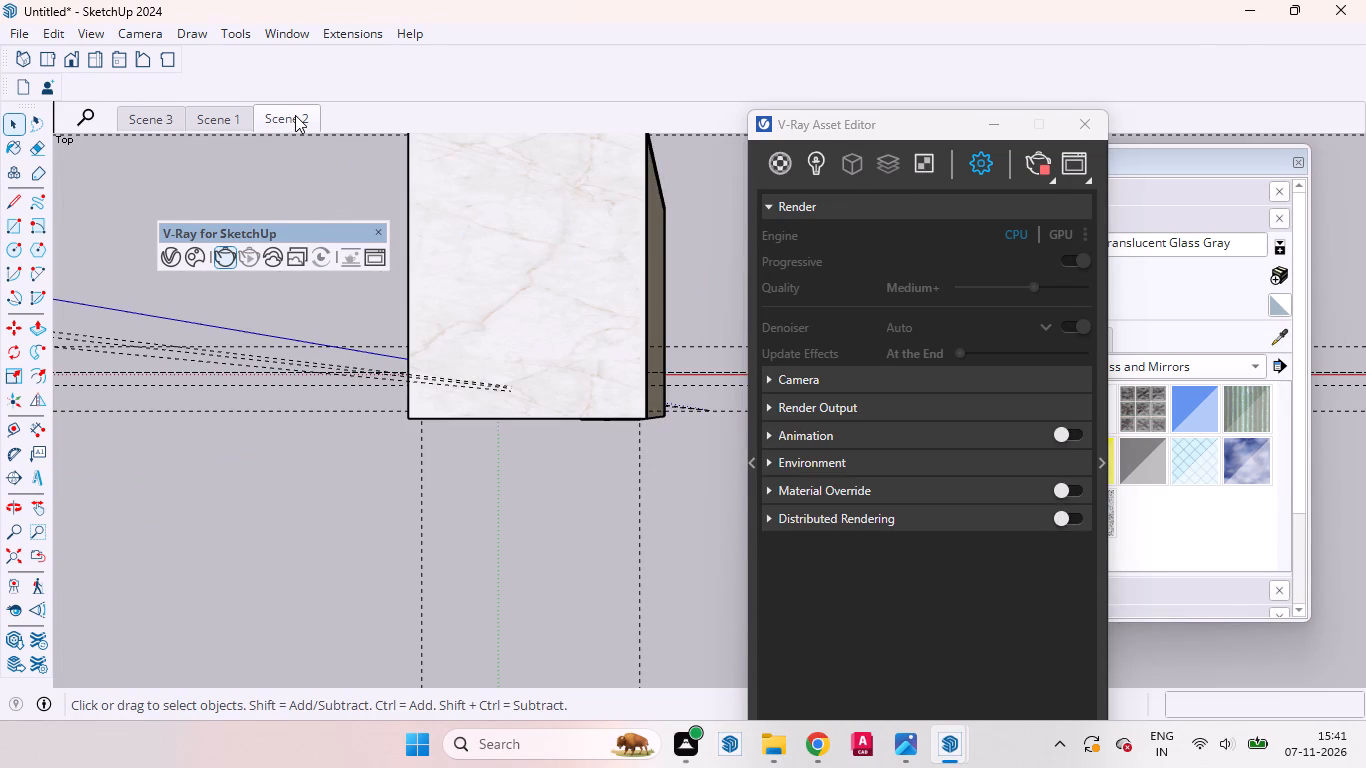
left_click(295, 115)
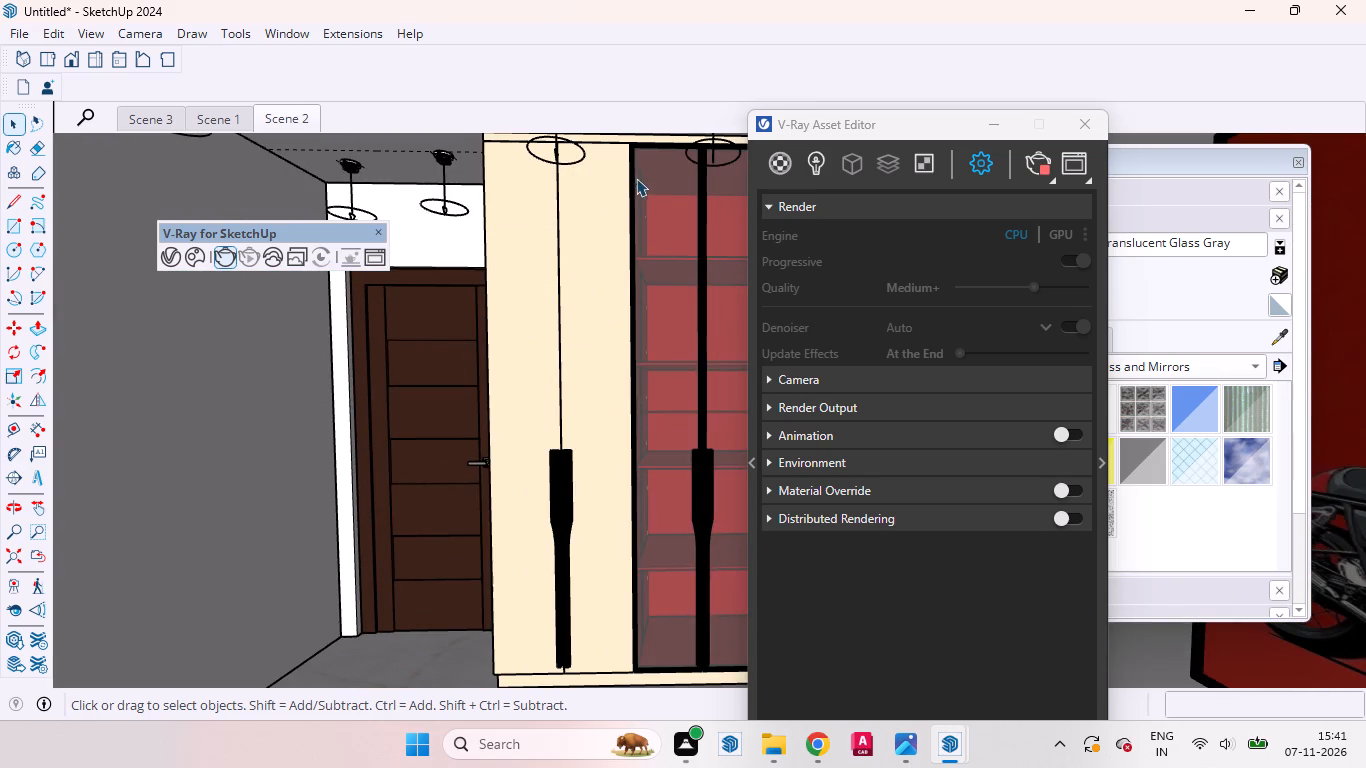
Examine the joint between the cream wardrobe door and the black glass-door frame up close, and return to Scene 2.
scroll(630, 162, "up", 20)
scroll(630, 162, "up", 1)
scroll(636, 189, "down", 1)
scroll(636, 189, "up", 1)
scroll(636, 189, "down", 1)
scroll(636, 189, "up", 12)
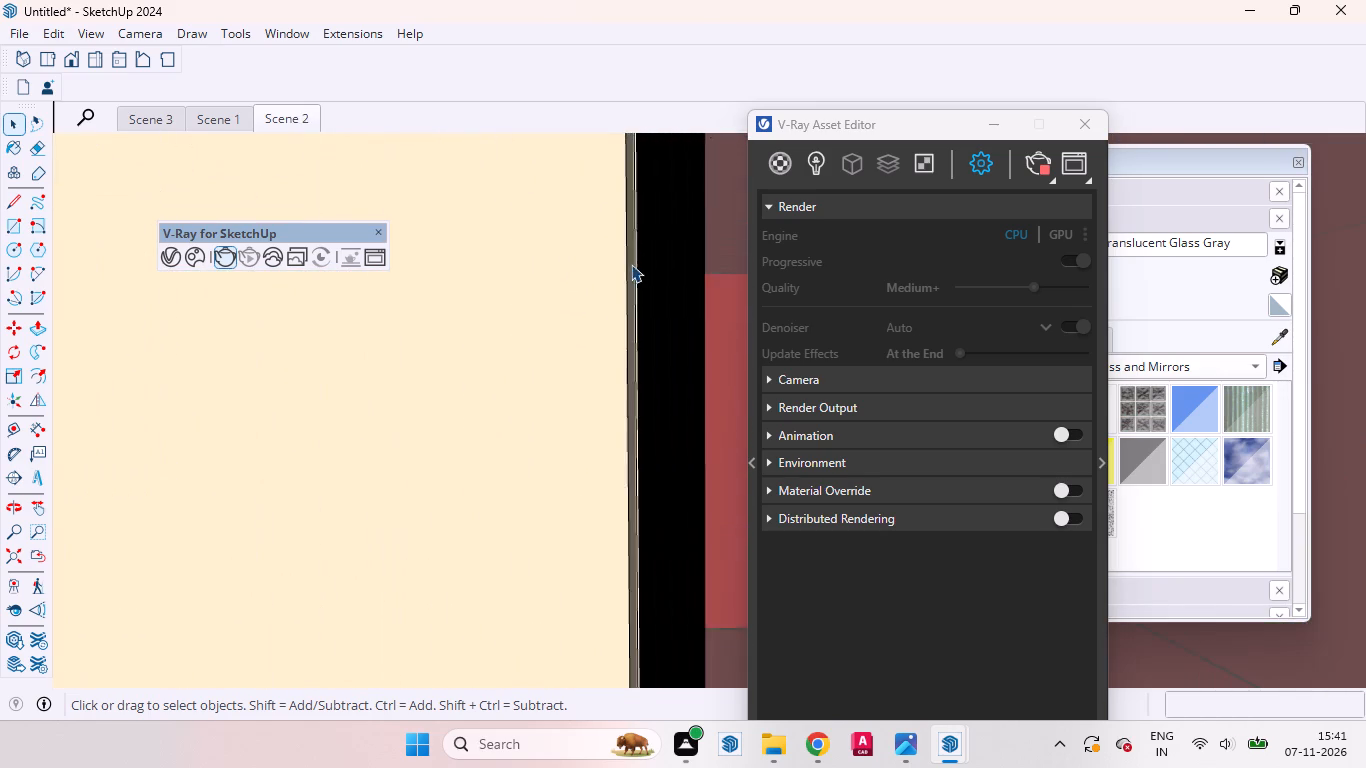
scroll(631, 264, "up", 8)
middle_click_drag(653, 345, 711, 368)
scroll(699, 366, "up", 1)
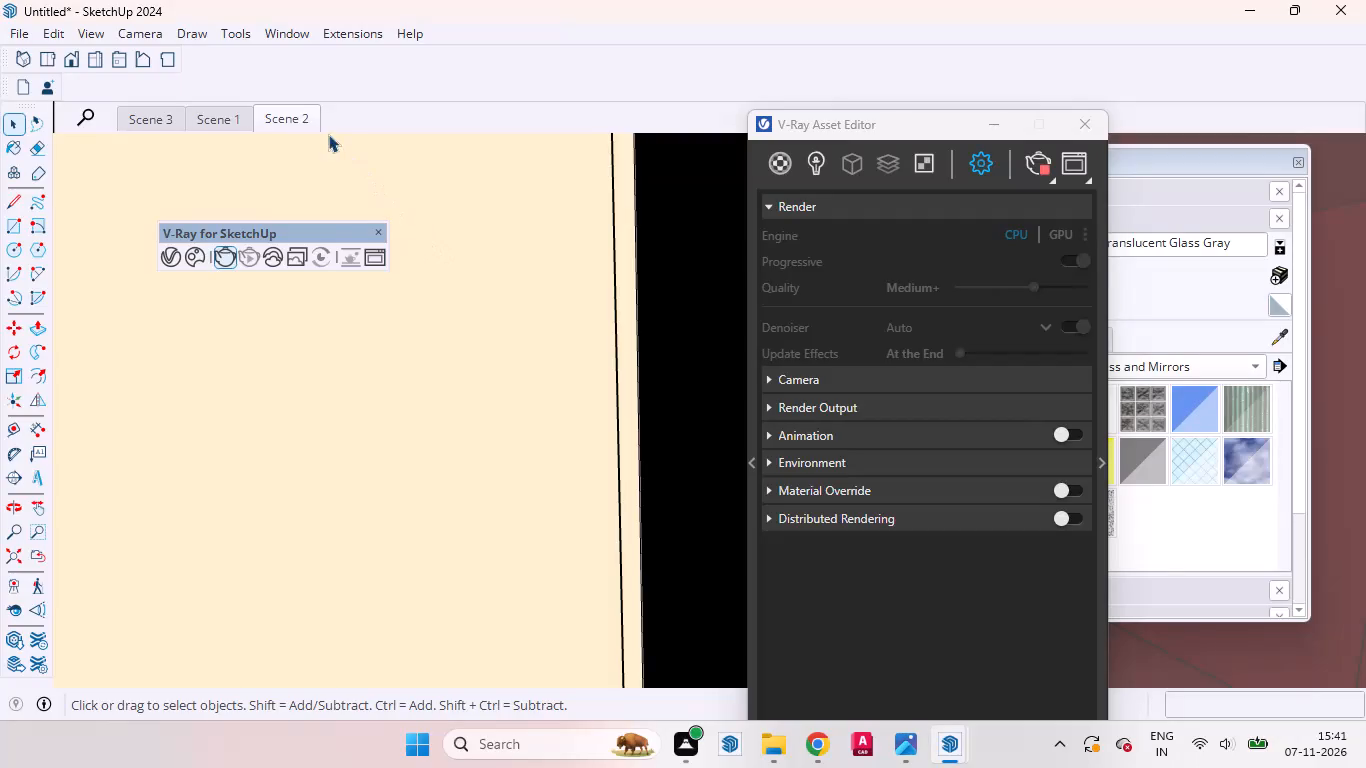
left_click(295, 119)
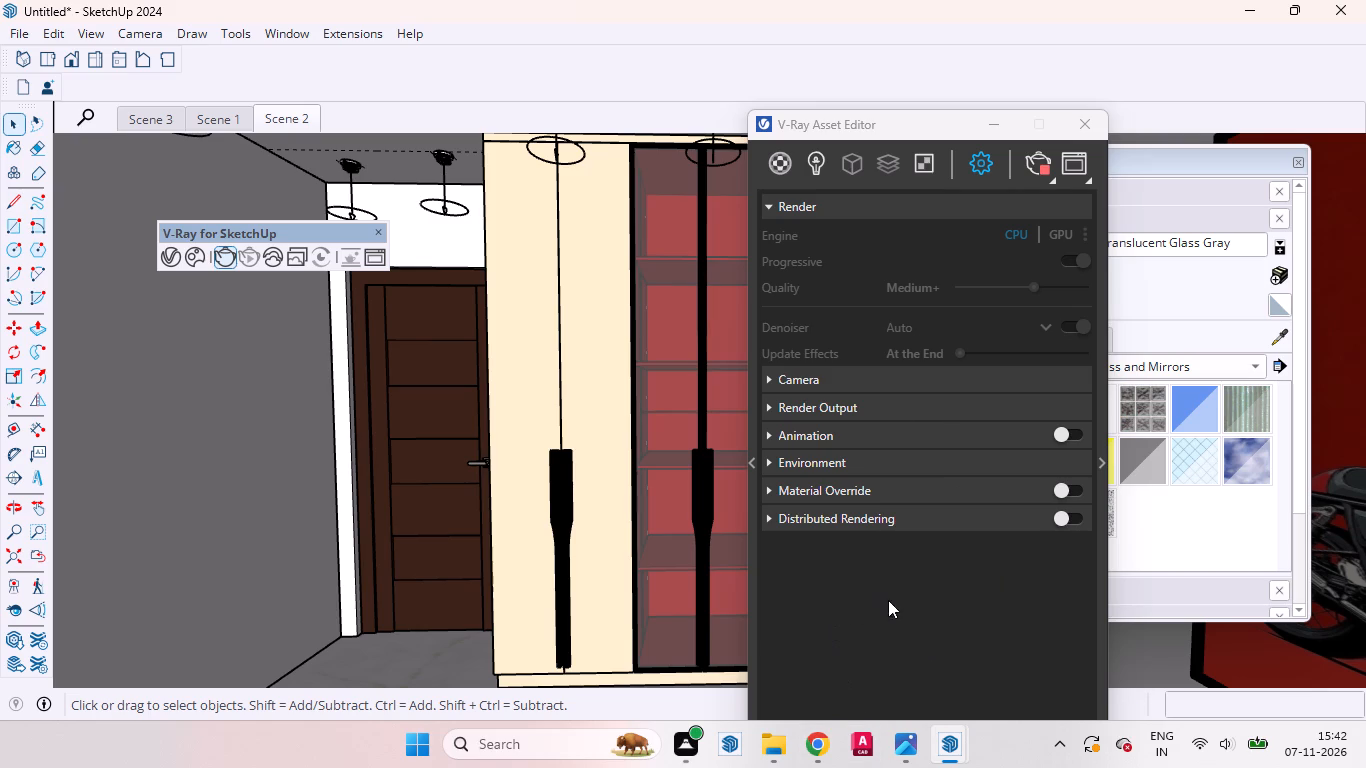
Move the V-Ray Asset Editor up, reopen the V-Ray Frame Buffer and inspect the rendered glass doors, shelves and surrounding wardrobe panels.
left_click_drag(910, 128, 917, 41)
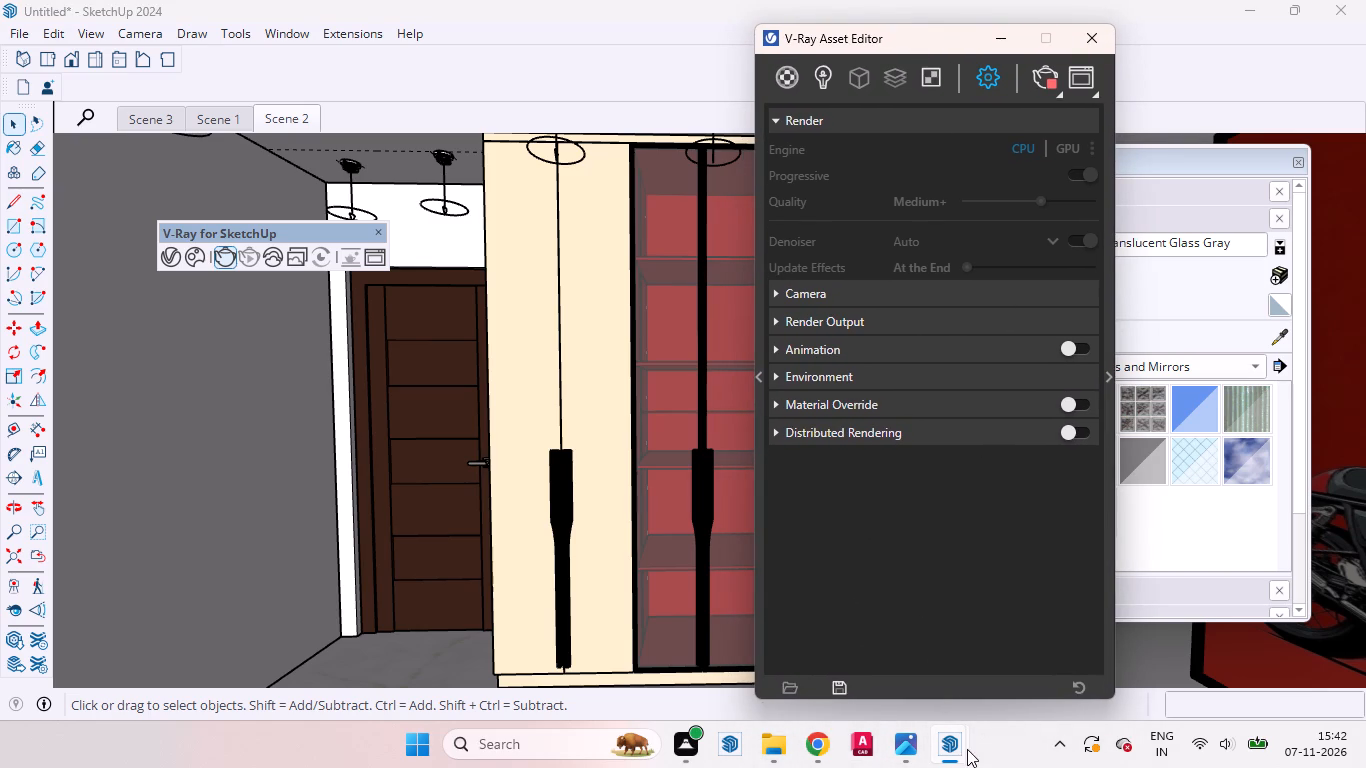
left_click(960, 746)
left_click(1077, 666)
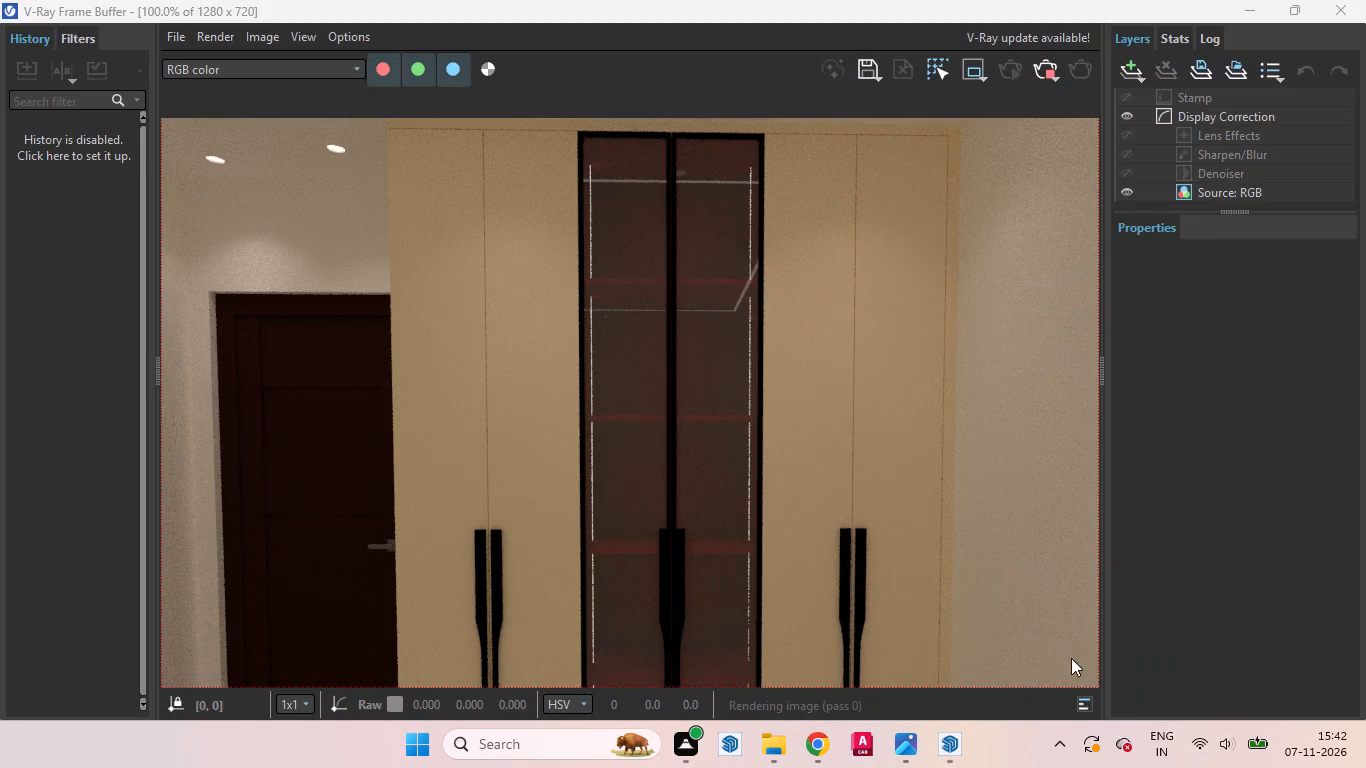
scroll(871, 515, "down", 1)
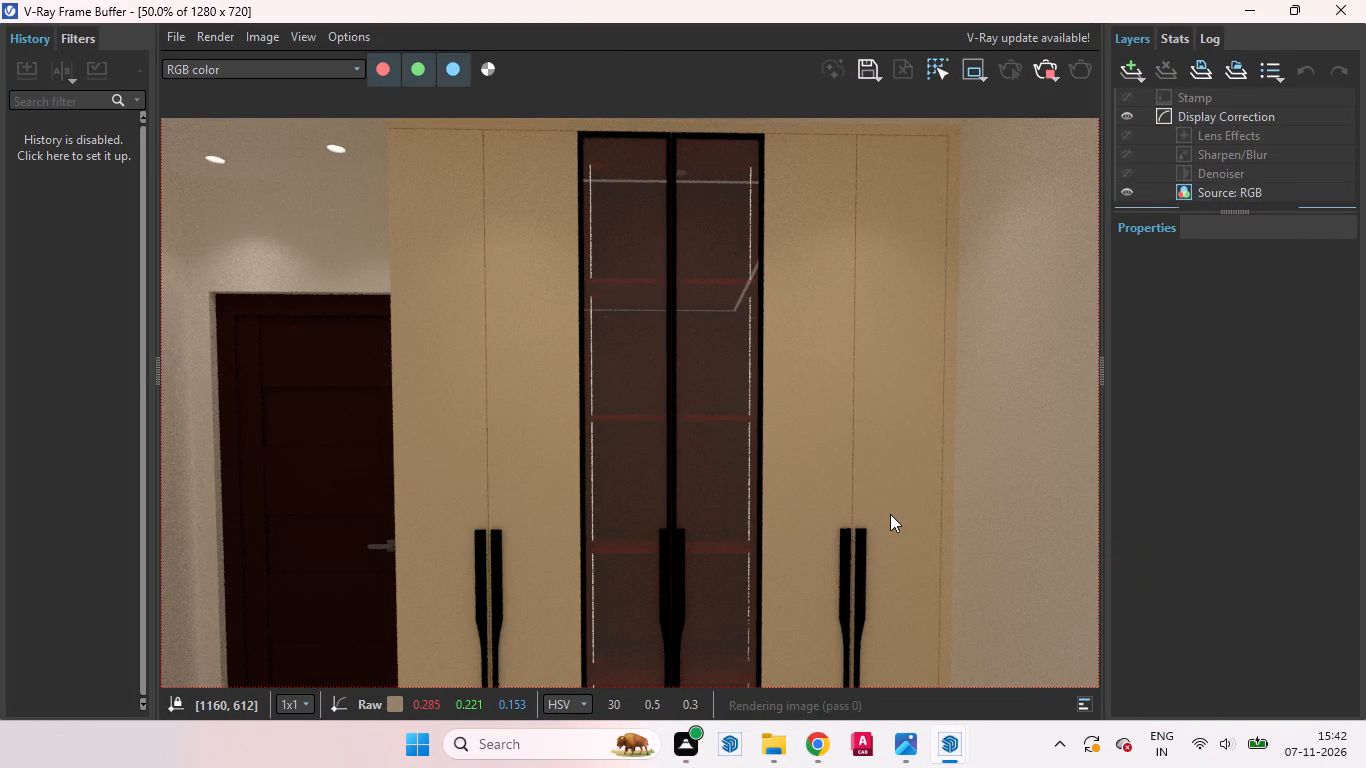
scroll(890, 514, "down", 1)
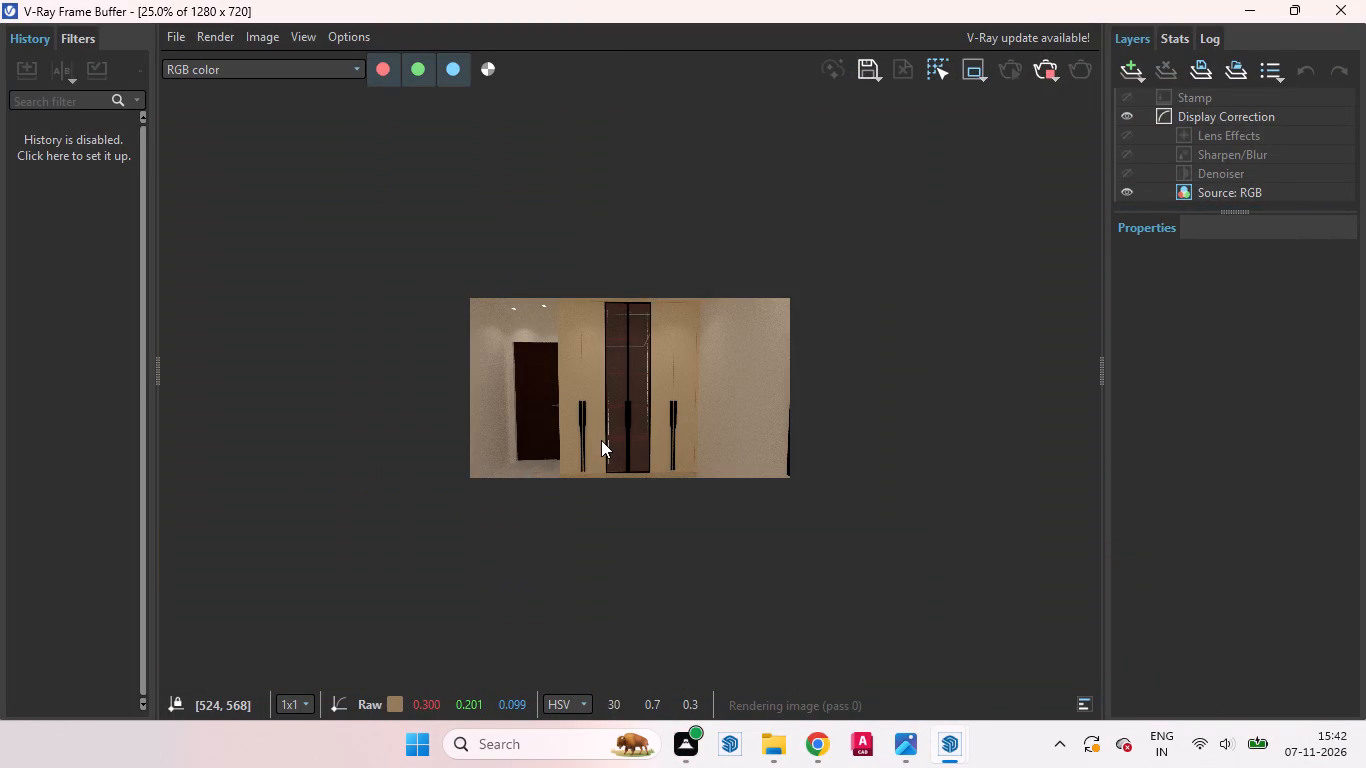
scroll(601, 440, "up", 1)
scroll(418, 250, "up", 1)
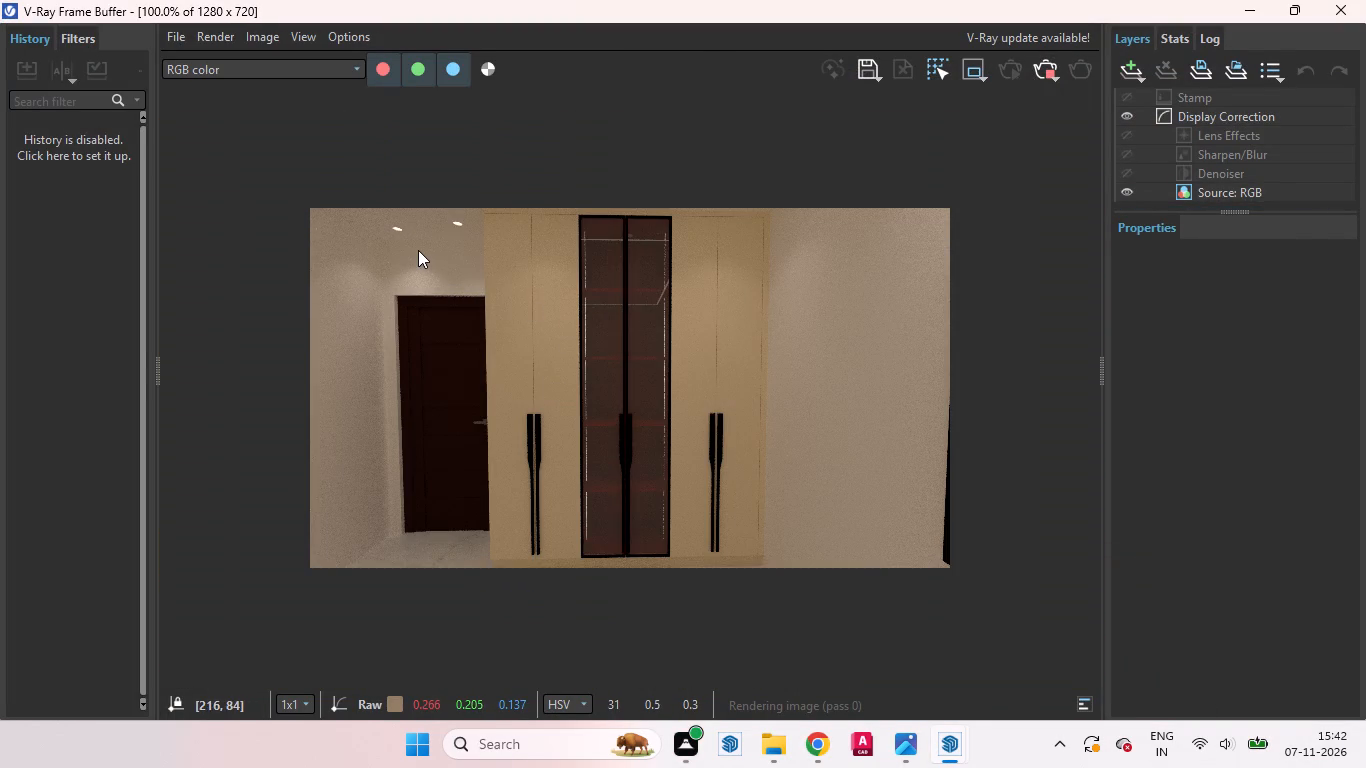
scroll(792, 318, "down", 1)
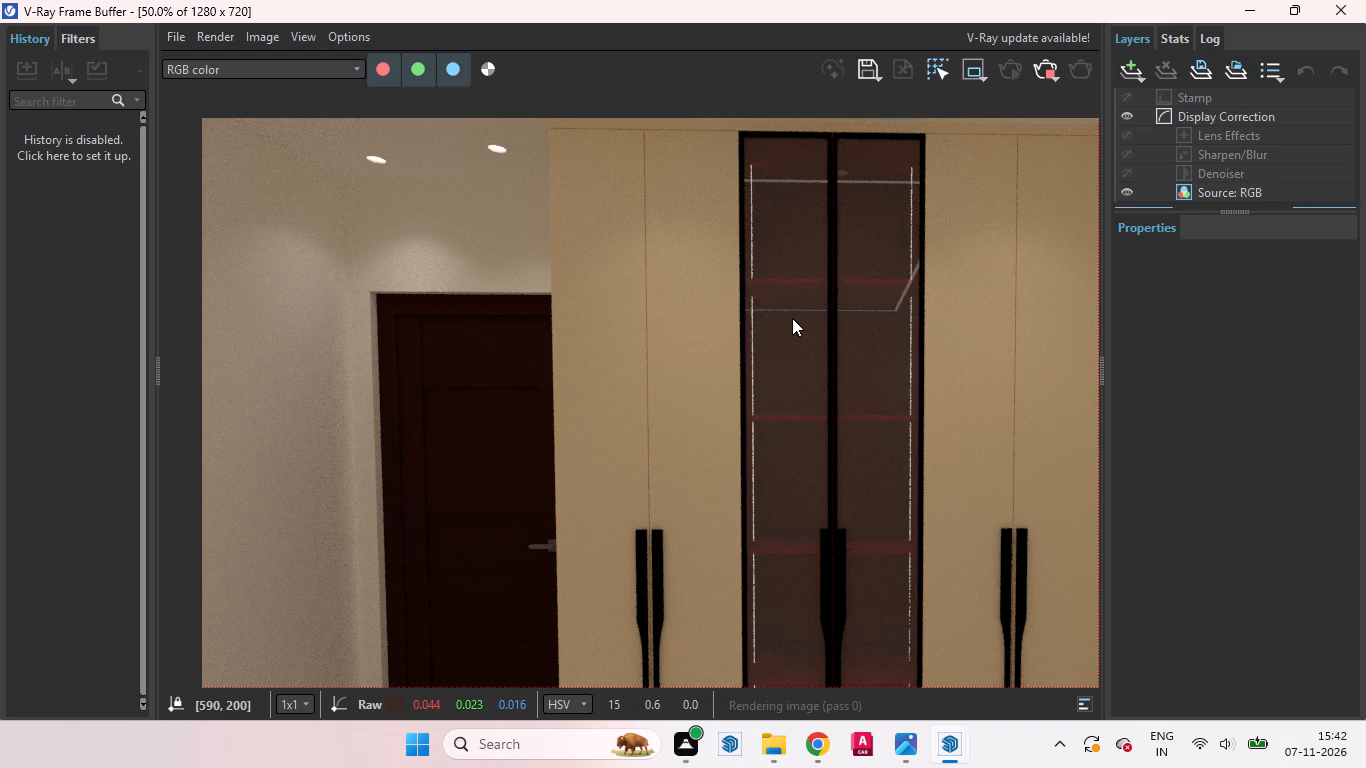
scroll(650, 213, "up", 2)
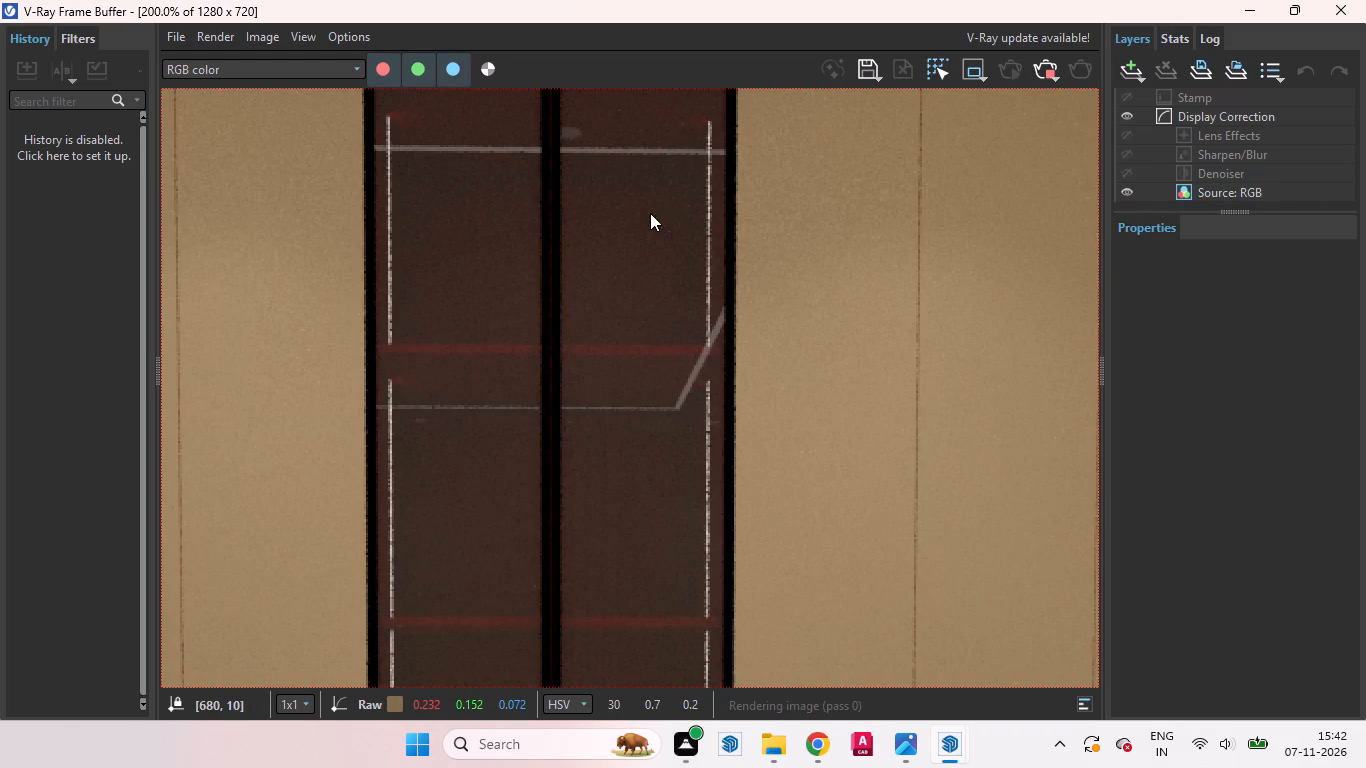
scroll(653, 229, "down", 1)
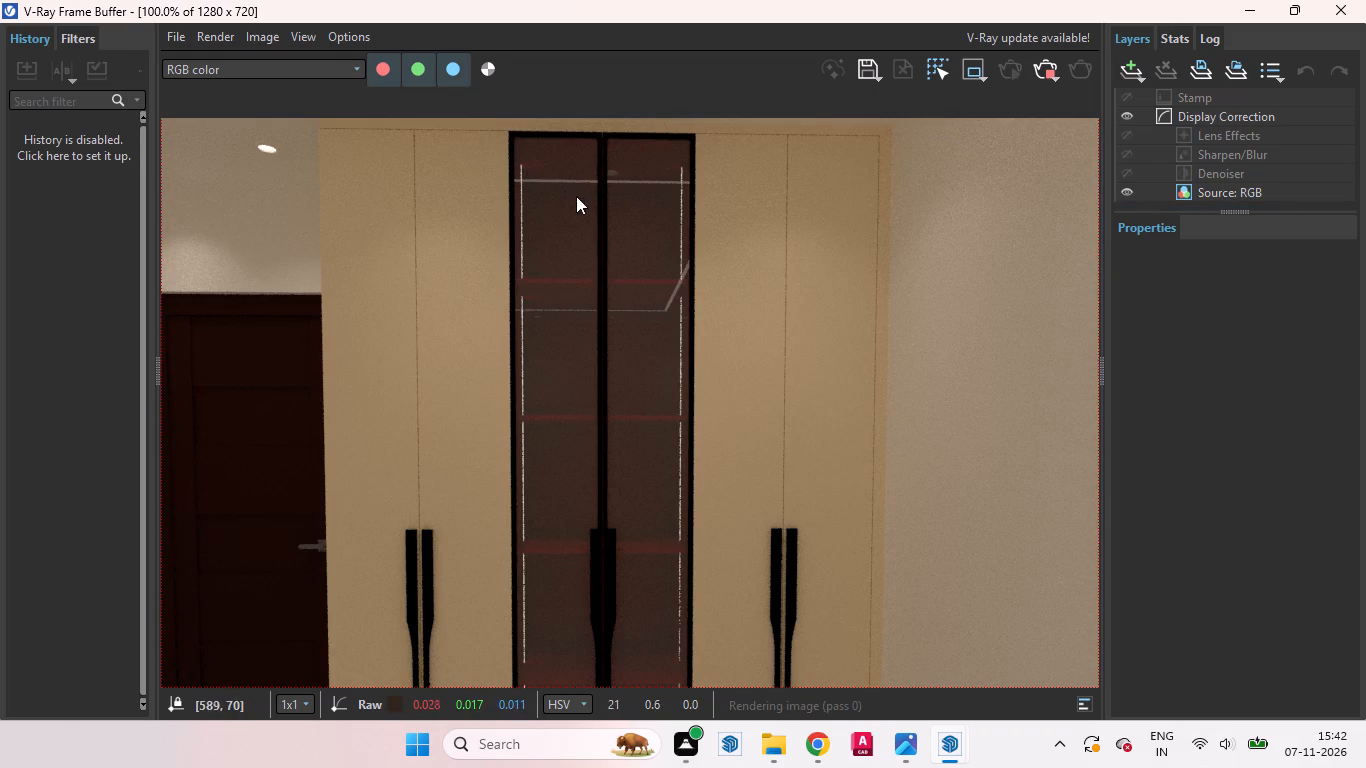
scroll(601, 204, "down", 1)
scroll(622, 245, "up", 1)
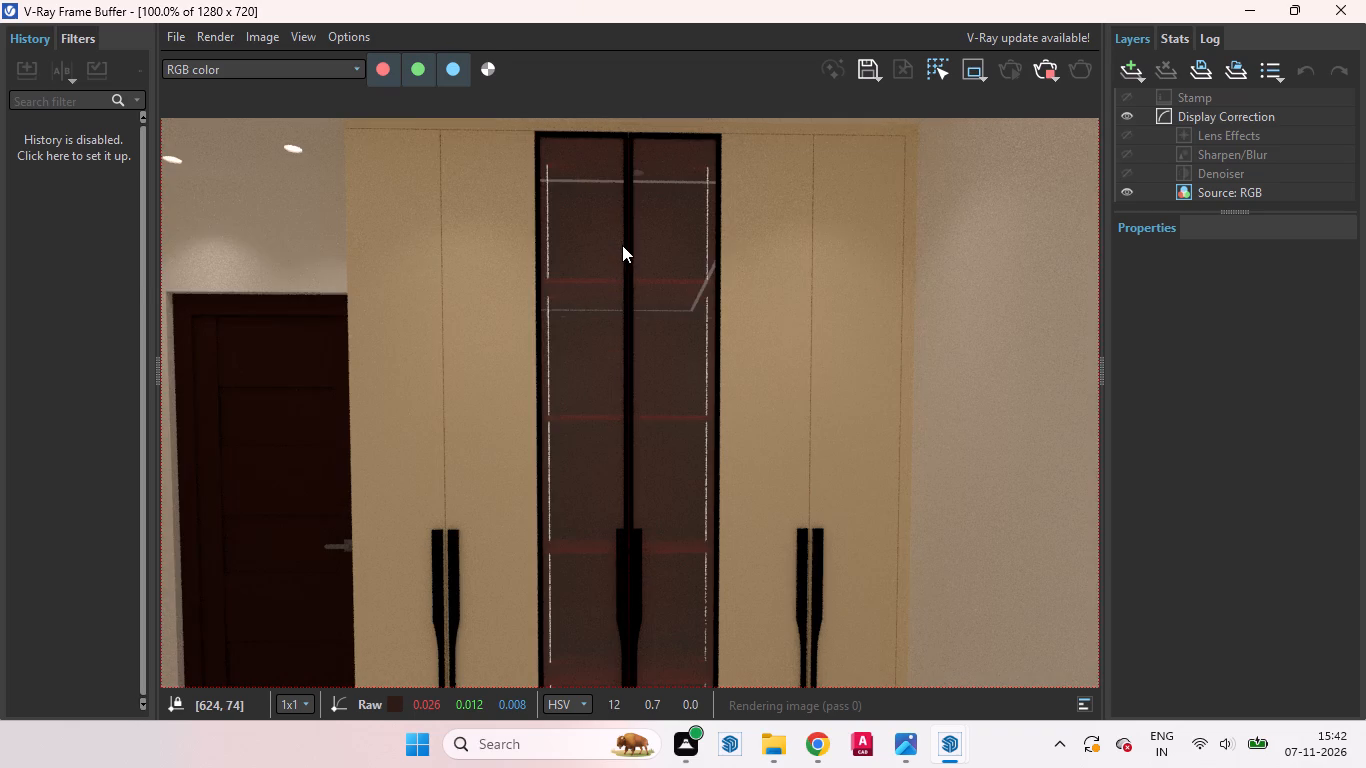
Compare the full Scene 2 wardrobe render with a closer view of its glass doors, then minimise the frame buffer.
scroll(622, 245, "down", 1)
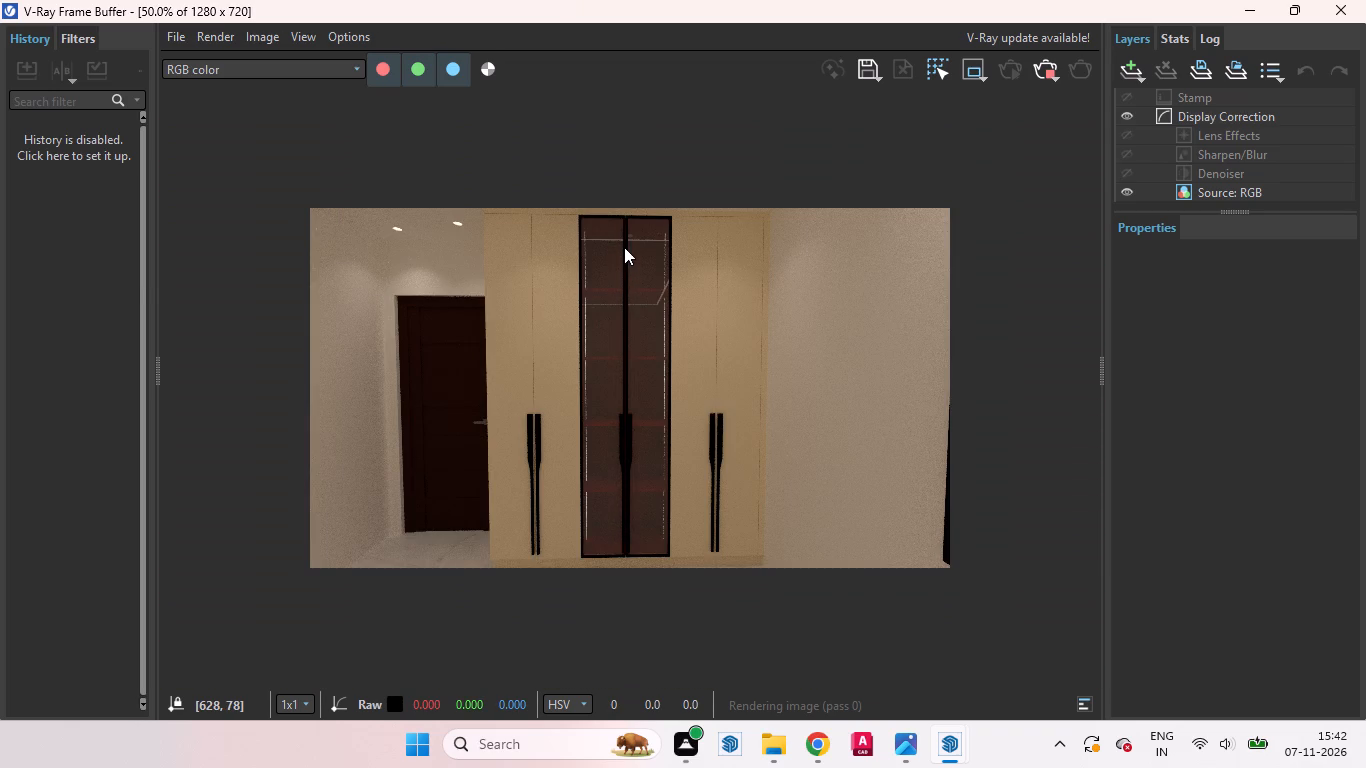
scroll(624, 247, "down", 1)
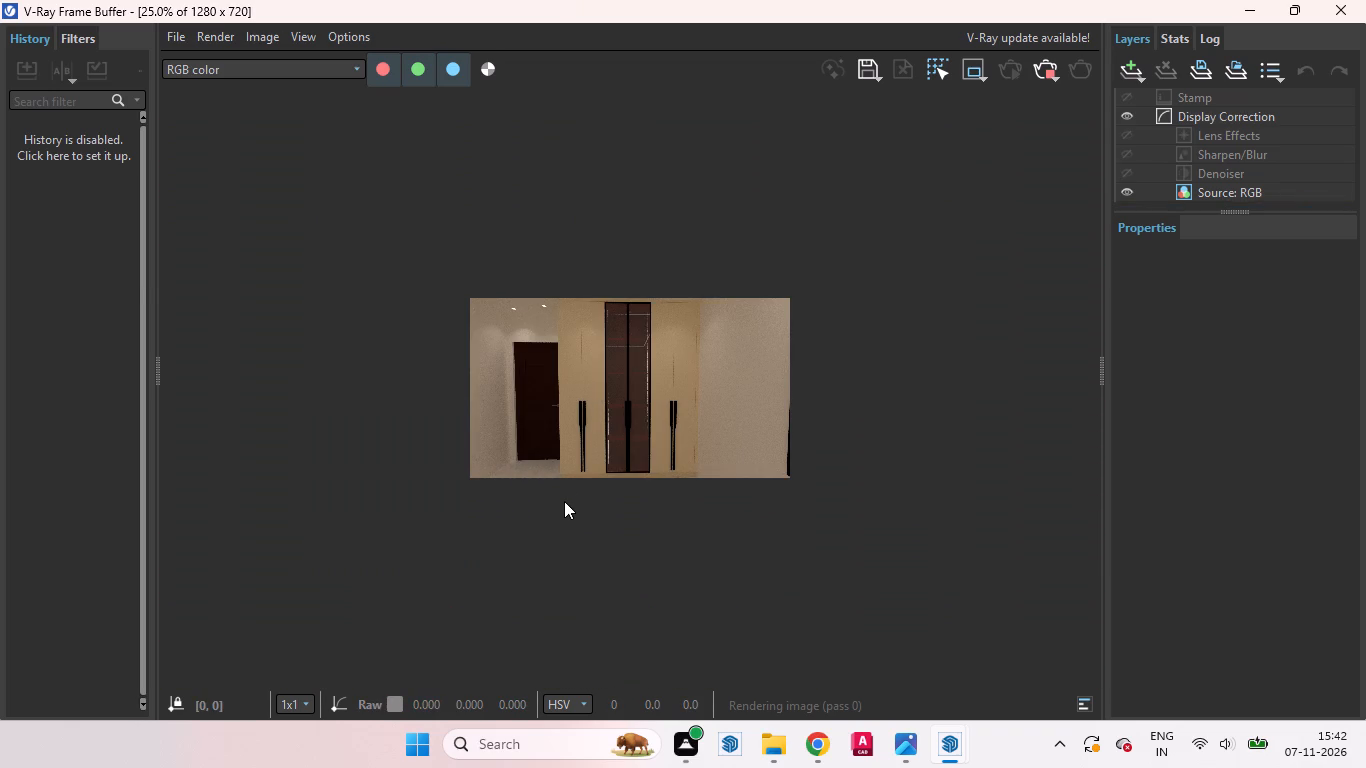
scroll(1365, 0, "down", 1)
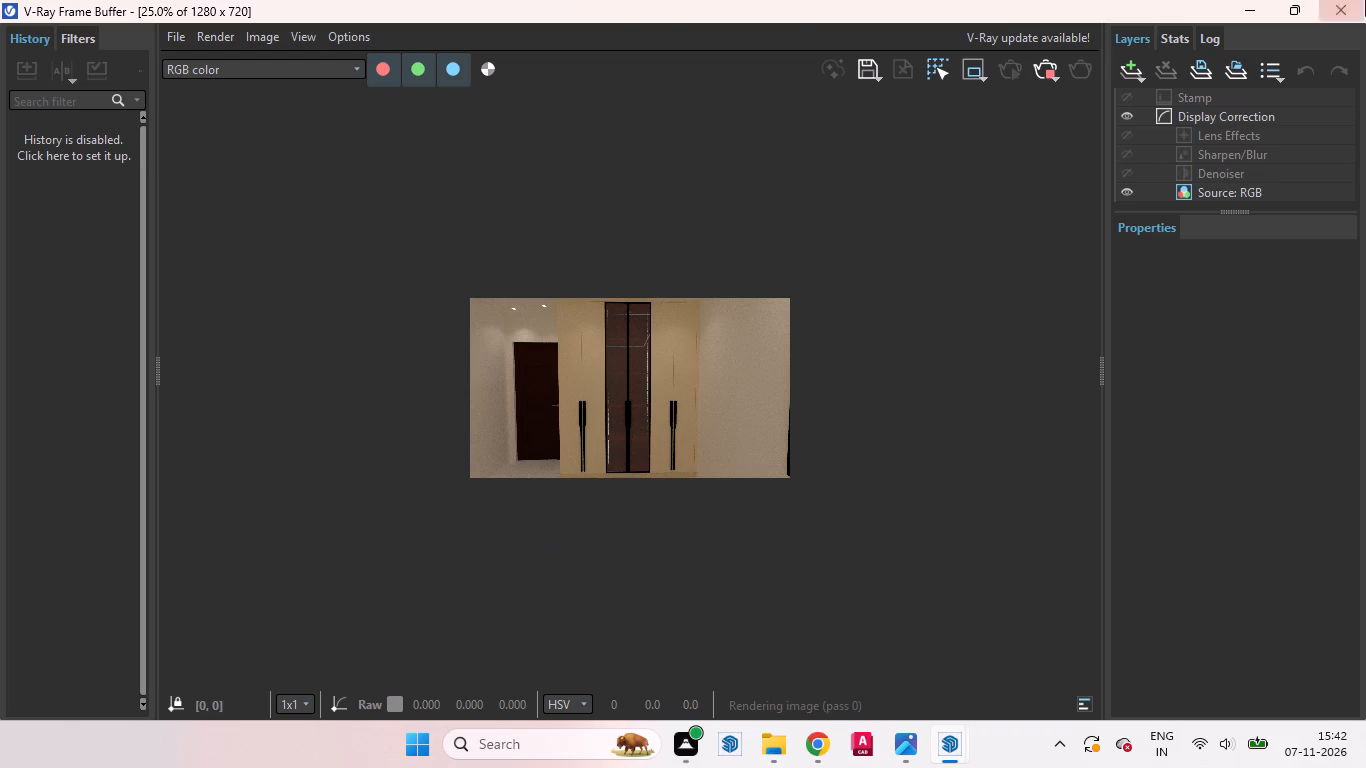
scroll(640, 409, "up", 2)
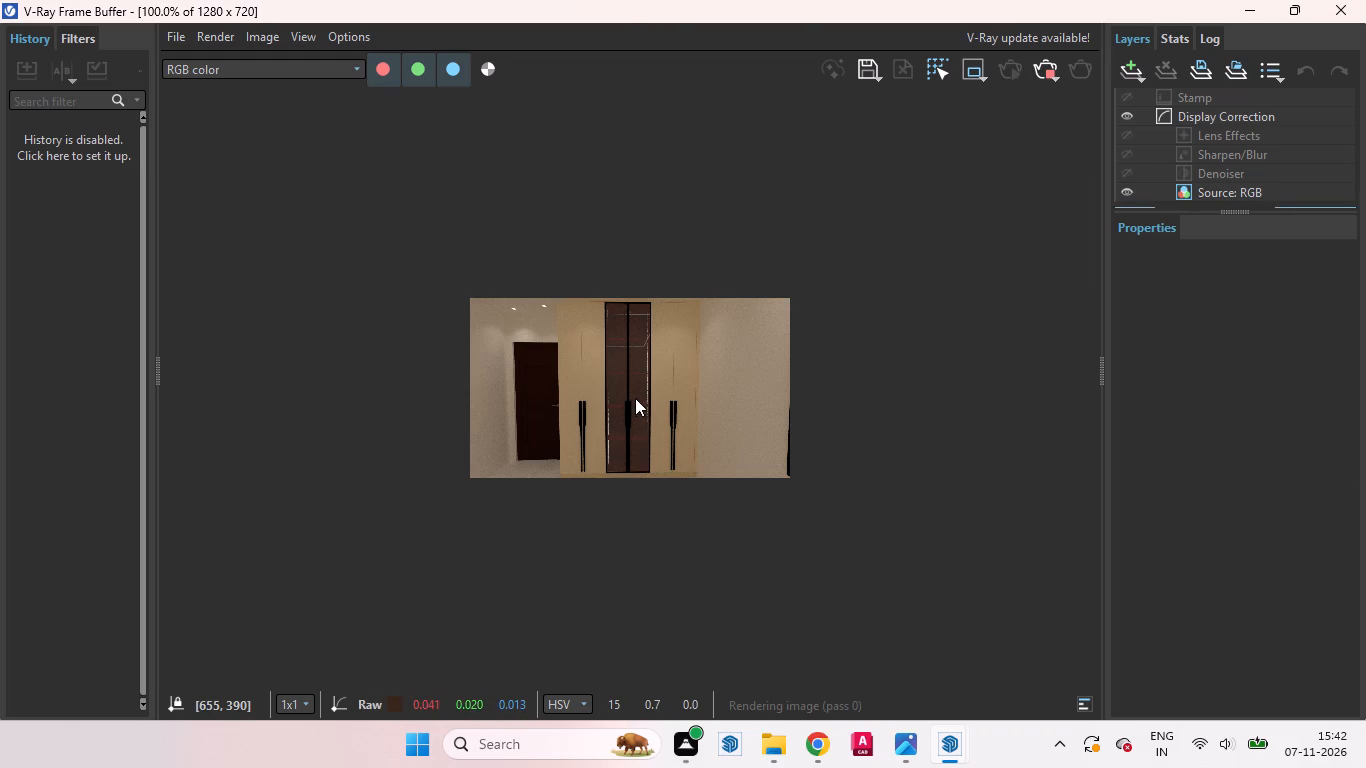
scroll(655, 409, "down", 1)
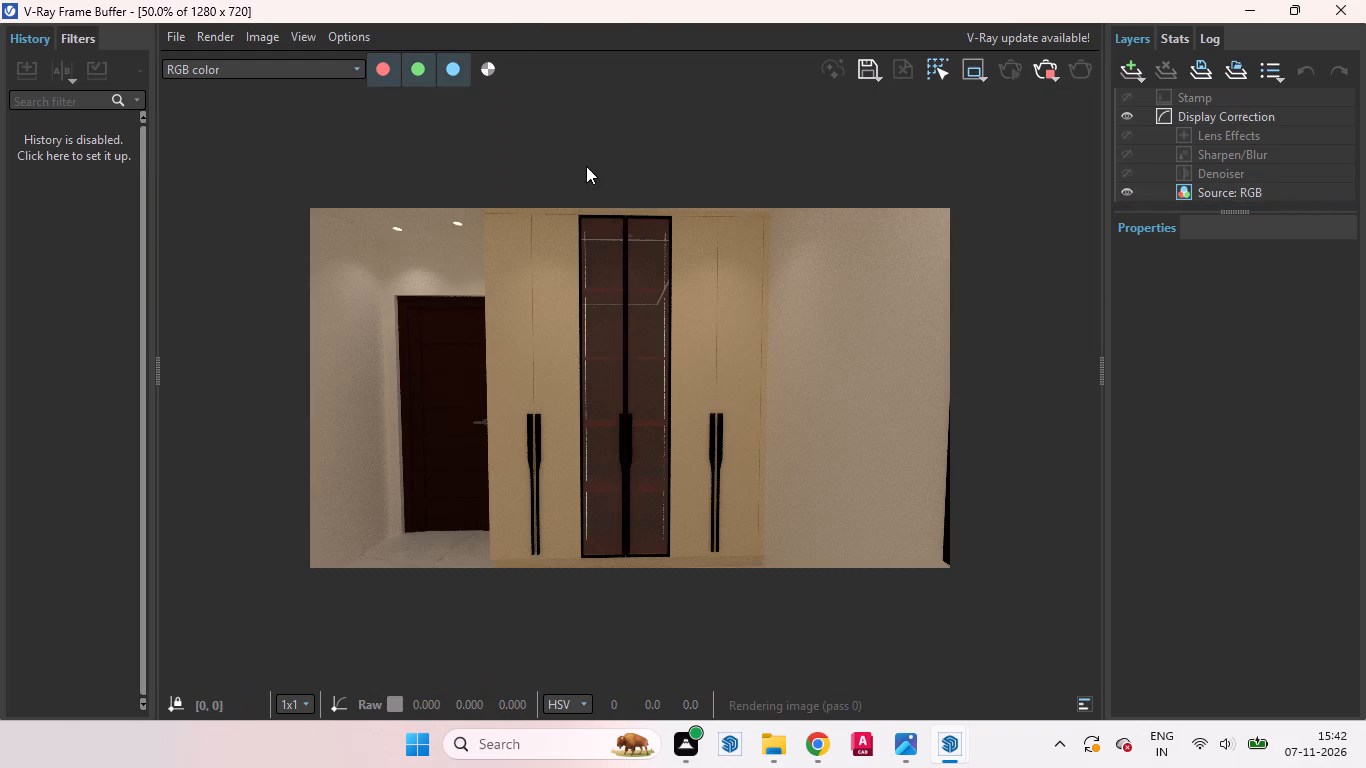
scroll(629, 221, "up", 1)
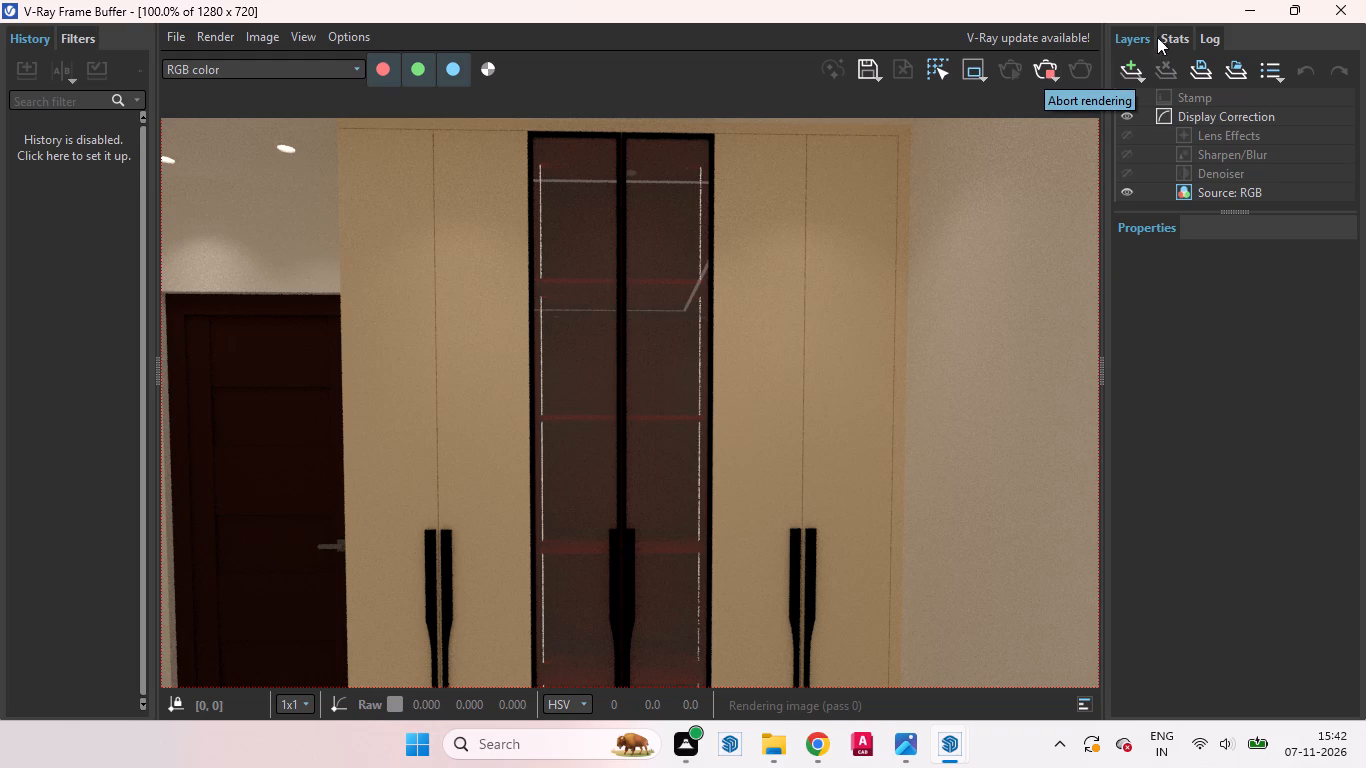
left_click(1247, 8)
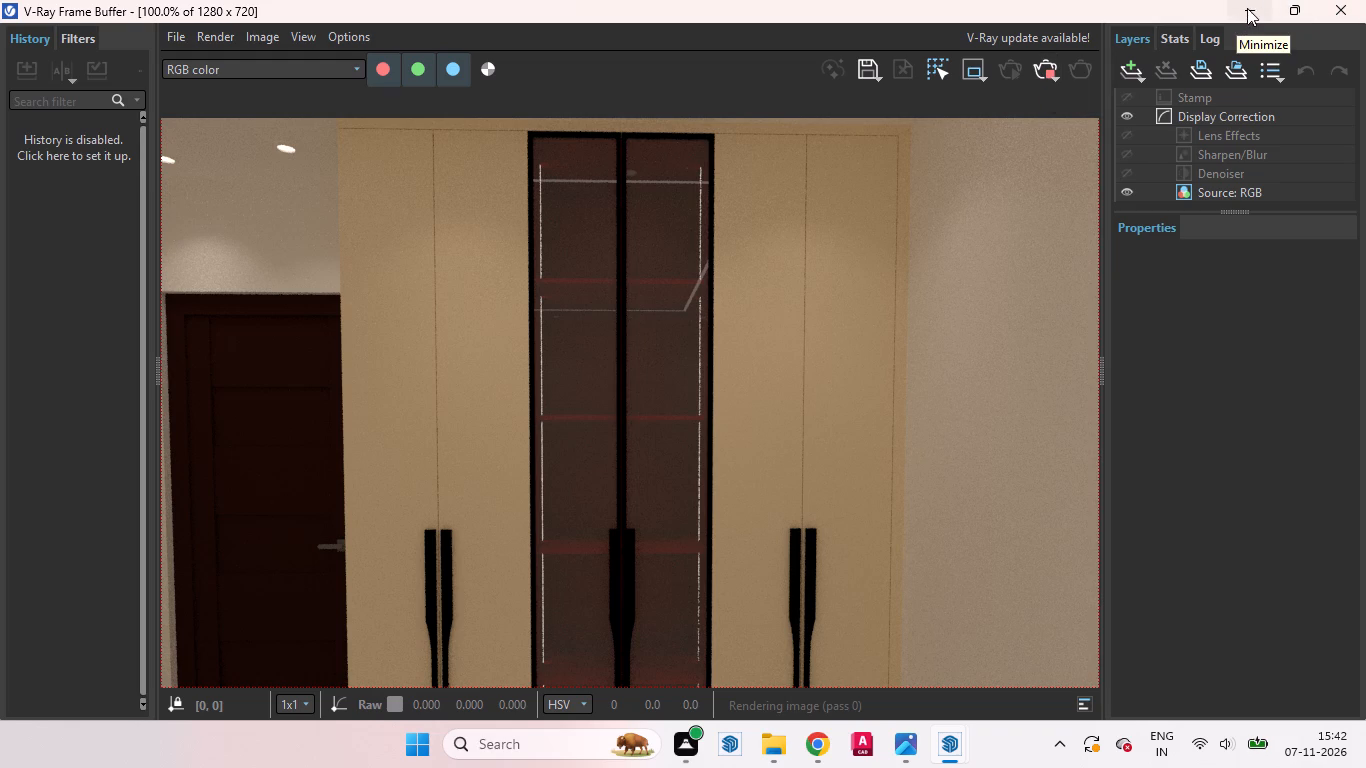
Move the V-Ray Asset Editor clear of the wardrobe and open the nested wardrobe group containing the black-framed glass doors for editing.
left_click_drag(909, 36, 1315, 108)
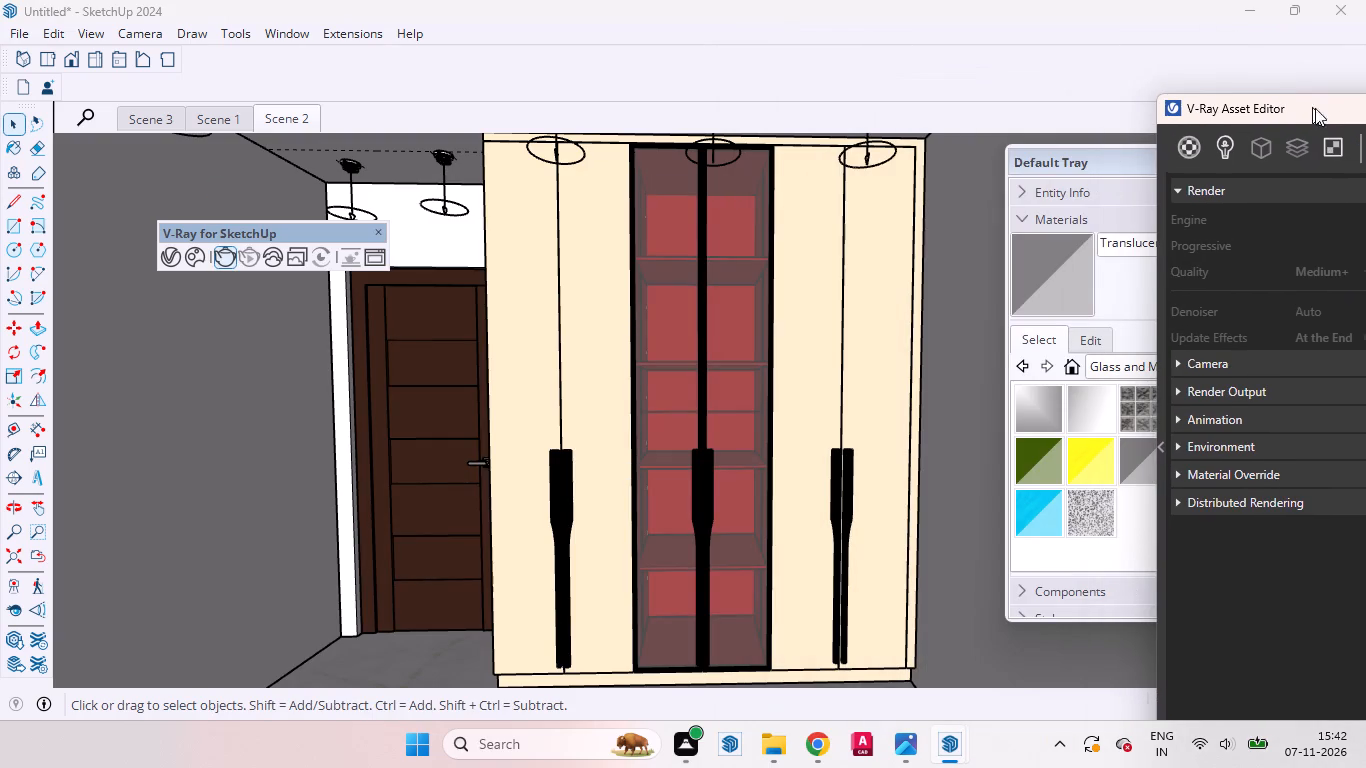
left_click_drag(1315, 108, 1317, 108)
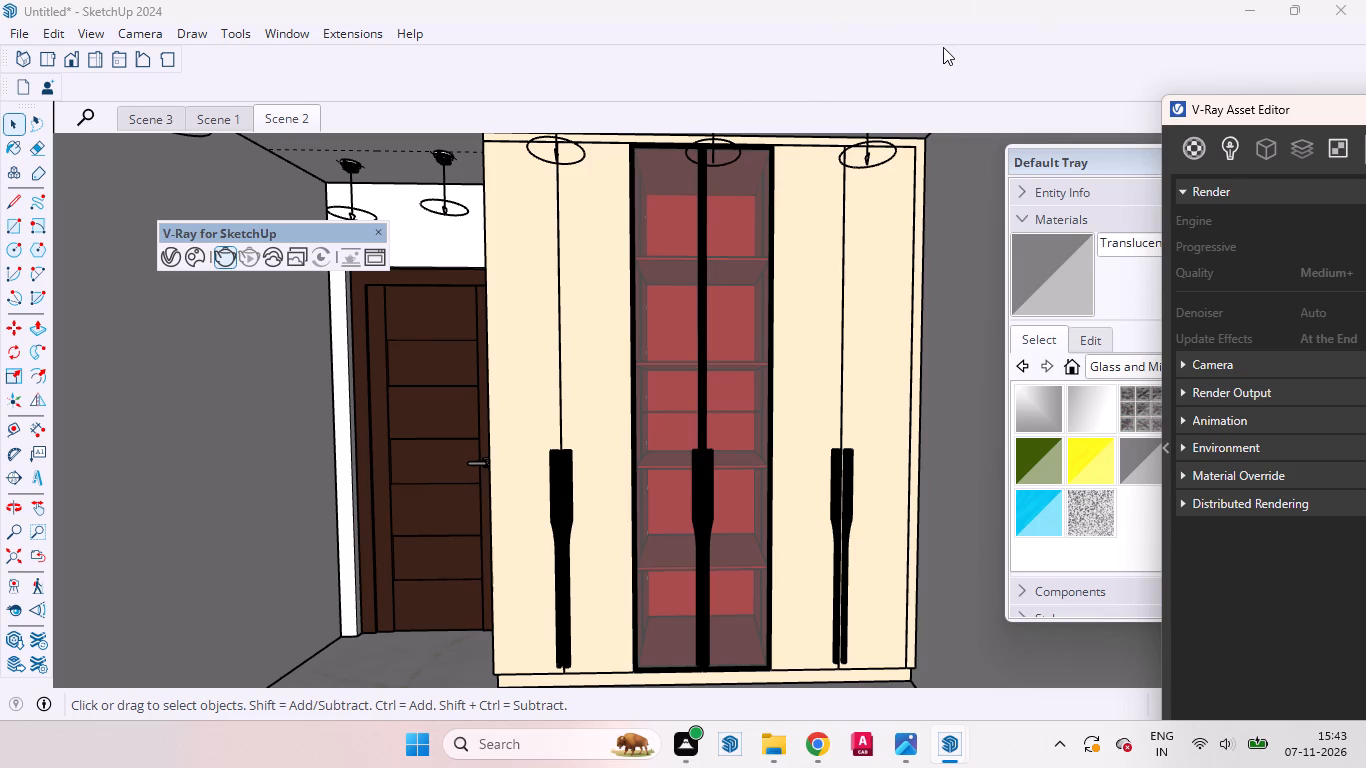
scroll(674, 230, "up", 18)
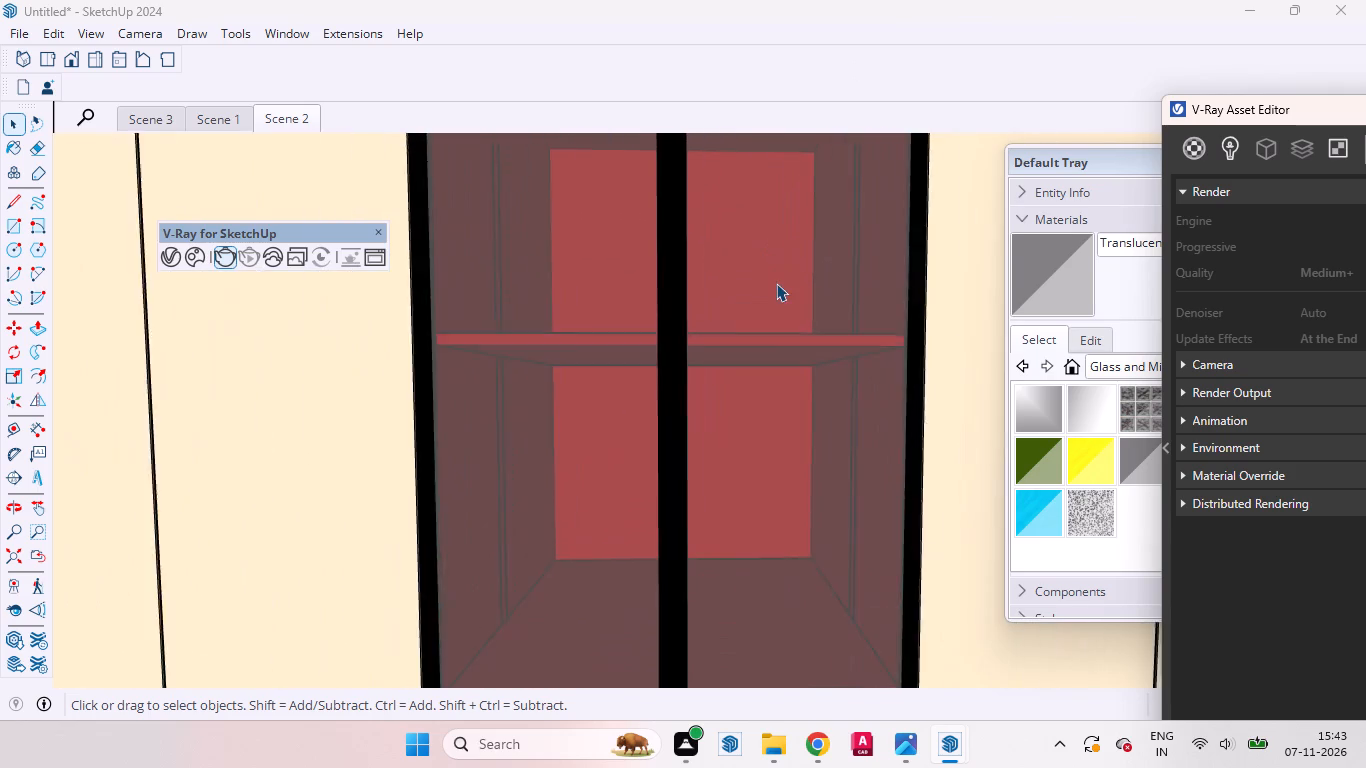
scroll(776, 283, "up", 2)
scroll(763, 334, "down", 15)
middle_click_drag(737, 413, 723, 199)
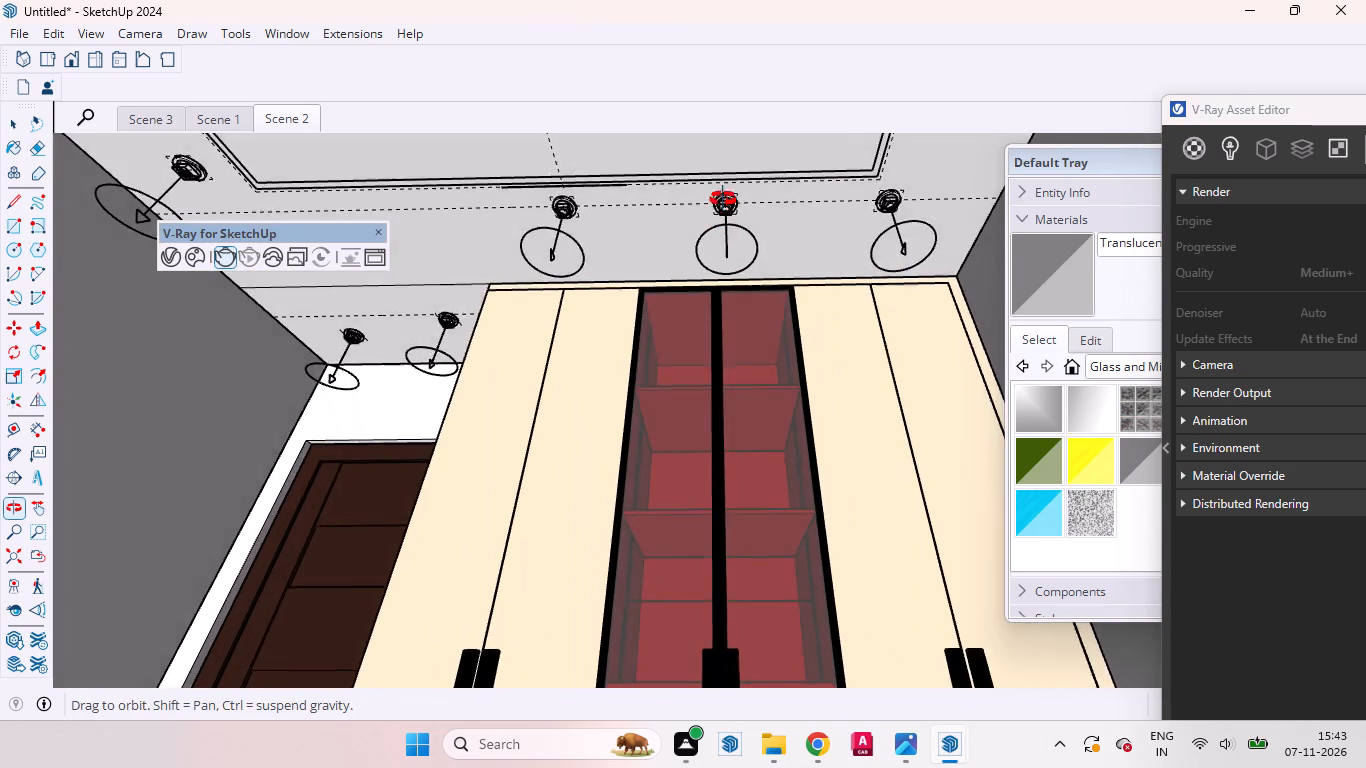
middle_click_drag(723, 199, 725, 199)
scroll(725, 200, "up", 1)
left_click(745, 346)
right_click(745, 346)
double_click(685, 347)
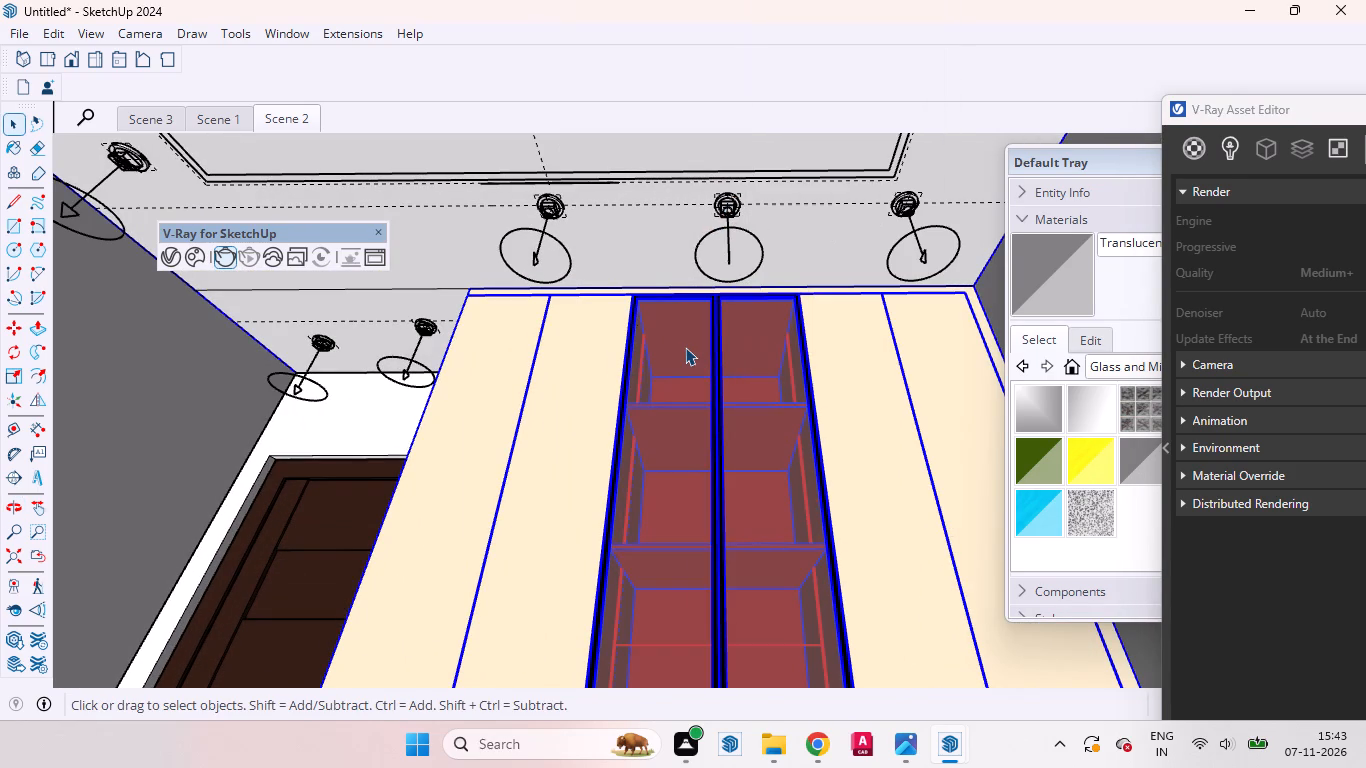
left_click(683, 347)
left_click(679, 349)
double_click(678, 350)
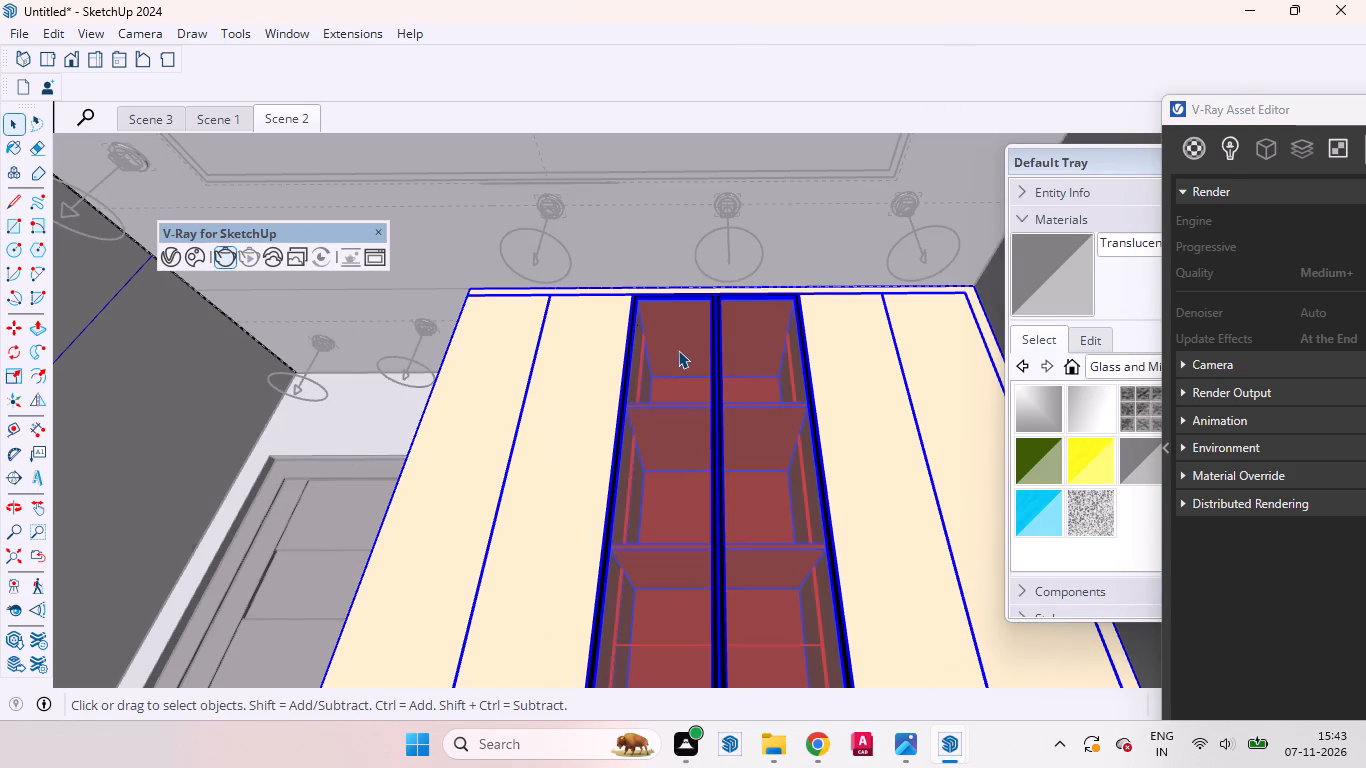
Shift the Asset Editor further aside and remove the glass face from the left black-framed wardrobe door.
left_click_drag(1243, 105, 1155, 88)
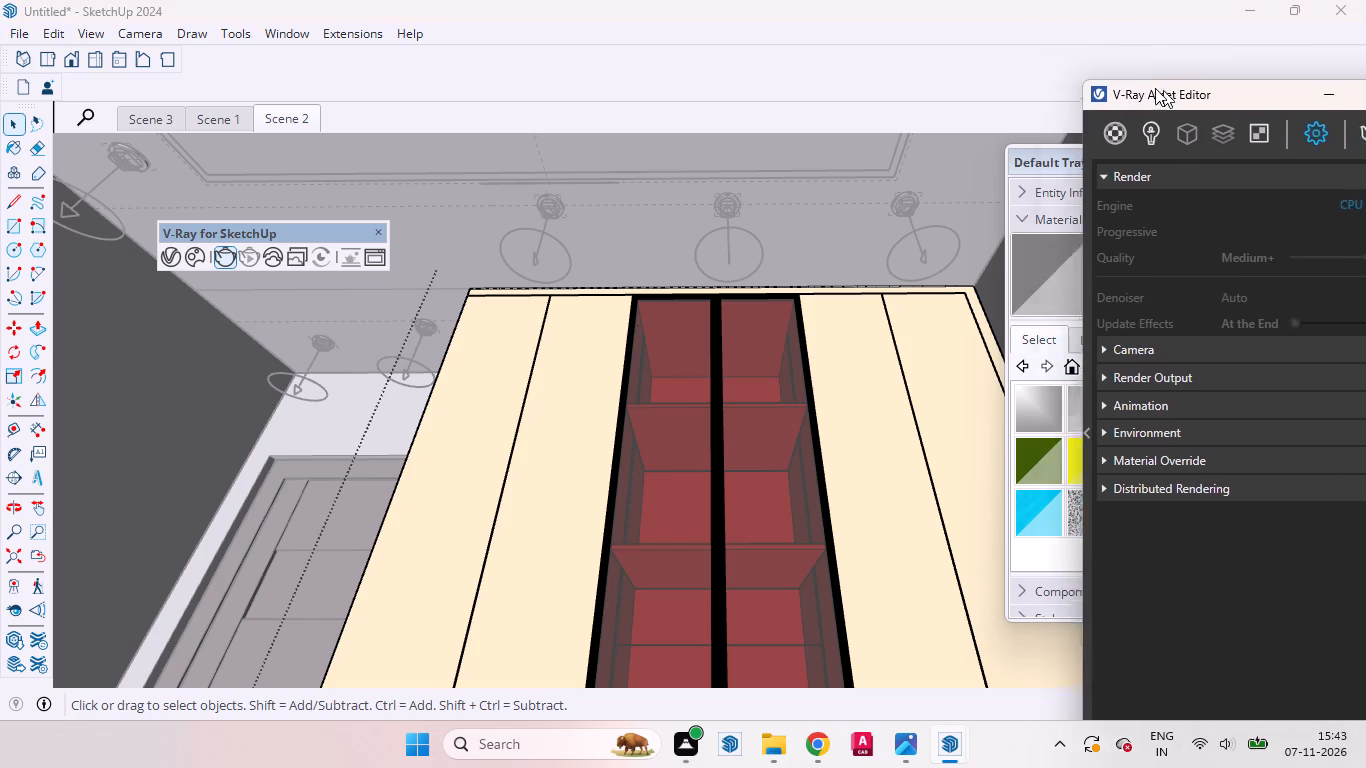
left_click_drag(1155, 88, 1256, 139)
double_click(689, 338)
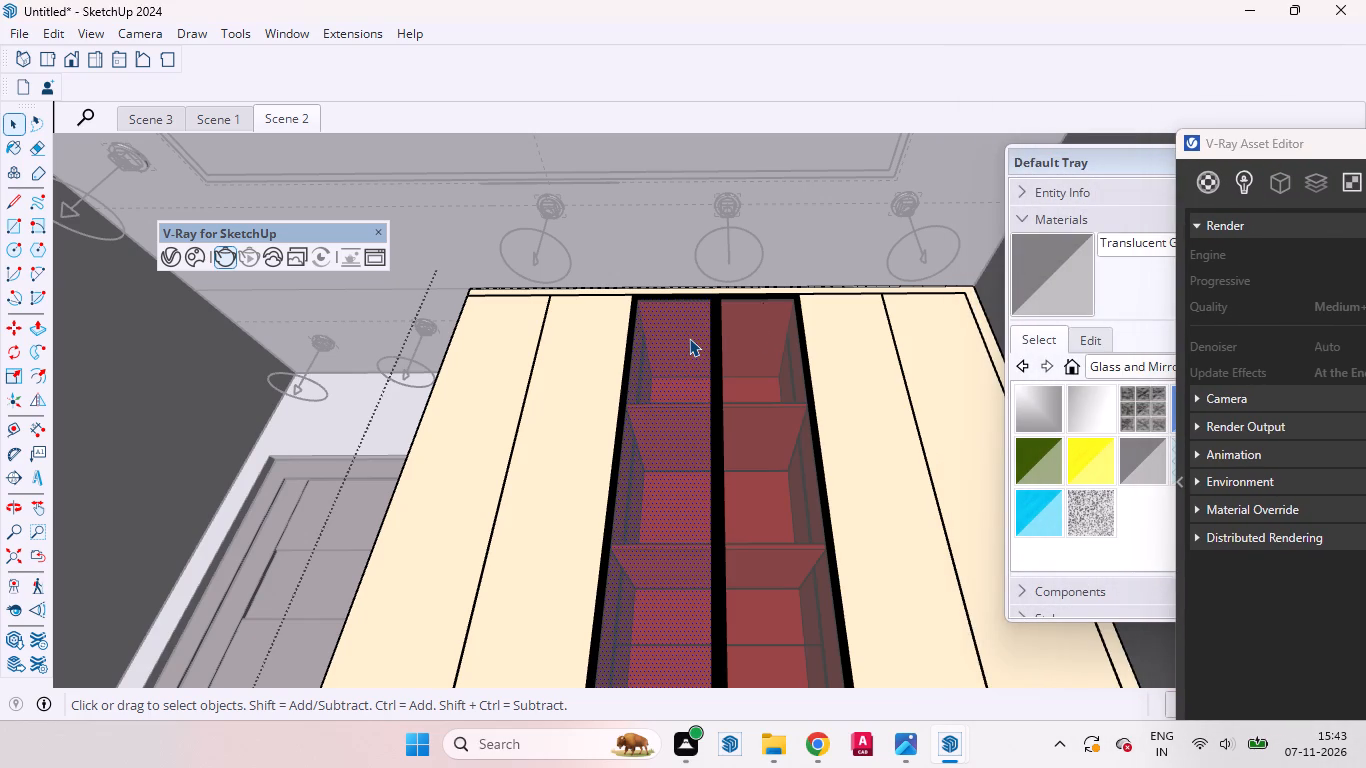
left_click(685, 342)
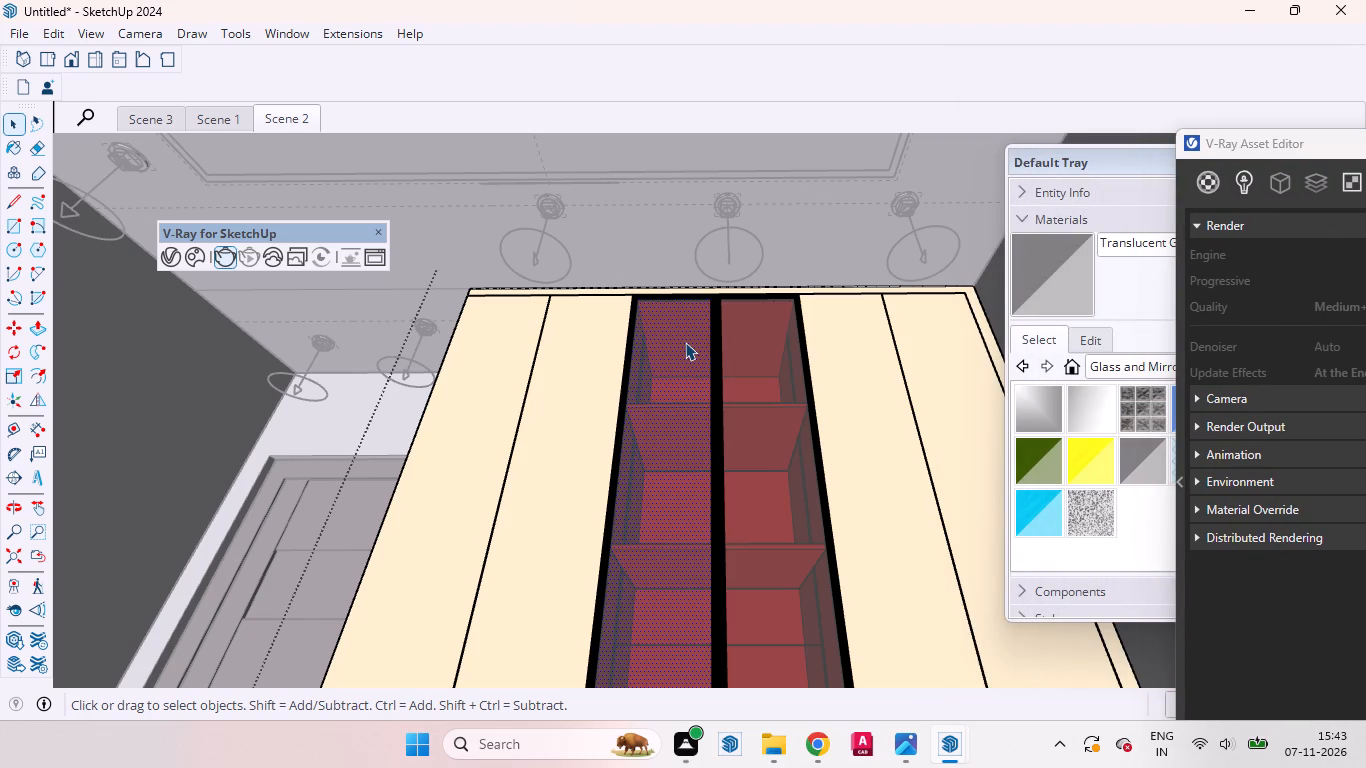
right_click(685, 342)
left_click(728, 59)
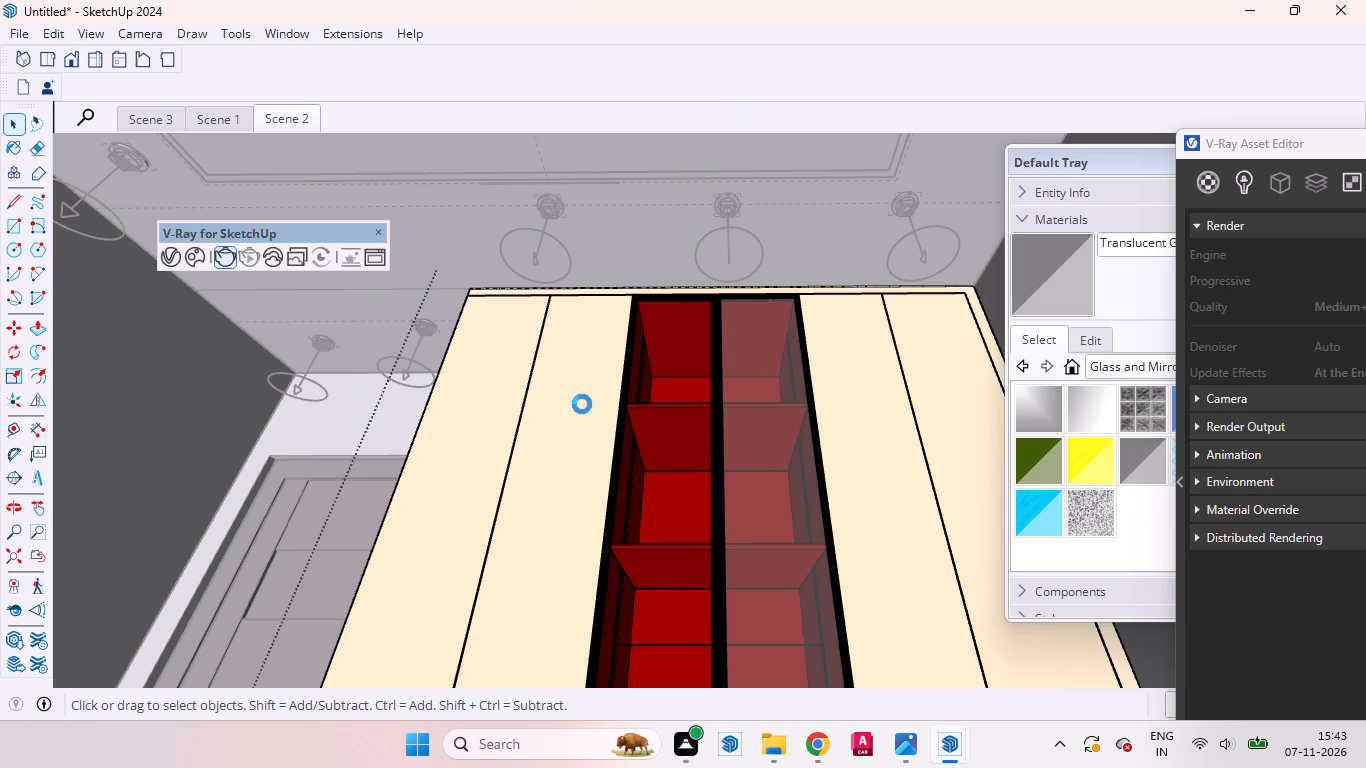
middle_click_drag(679, 369, 870, 445)
left_click(13, 127)
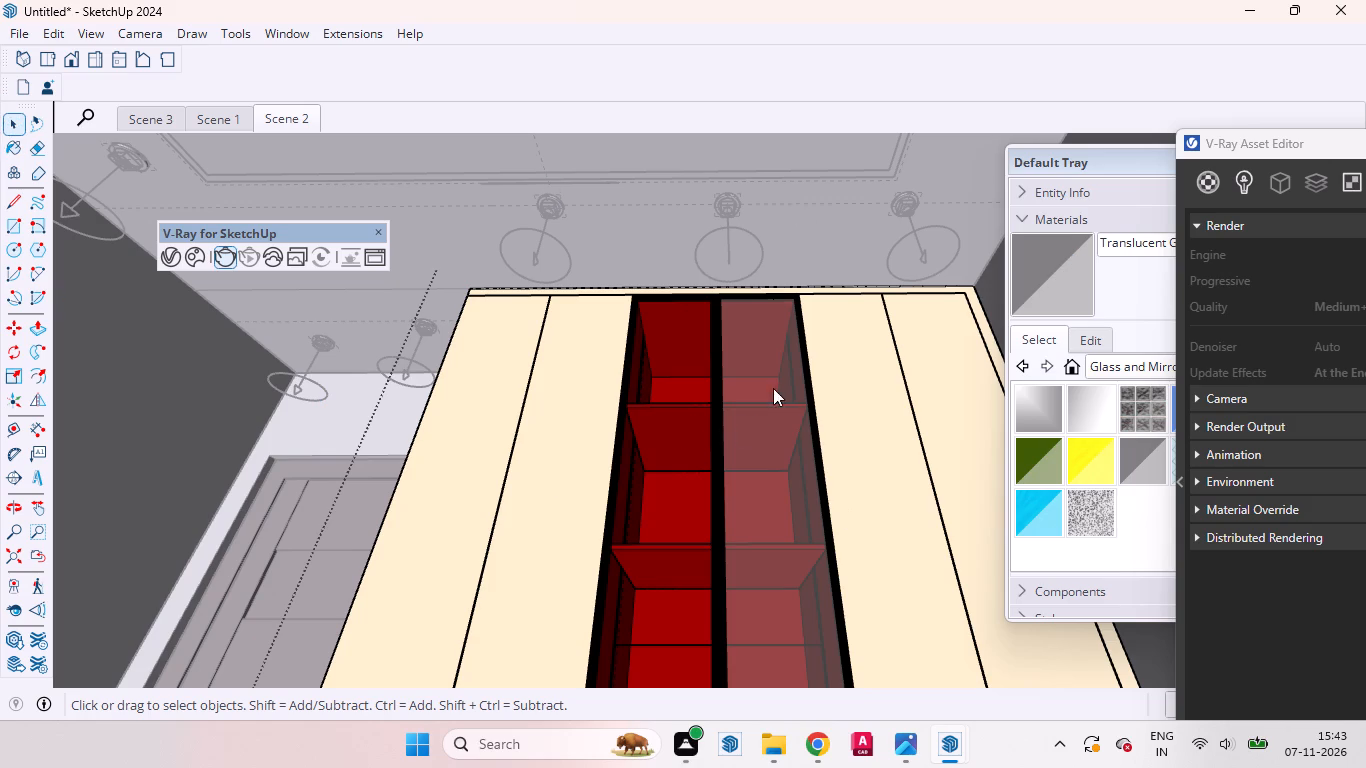
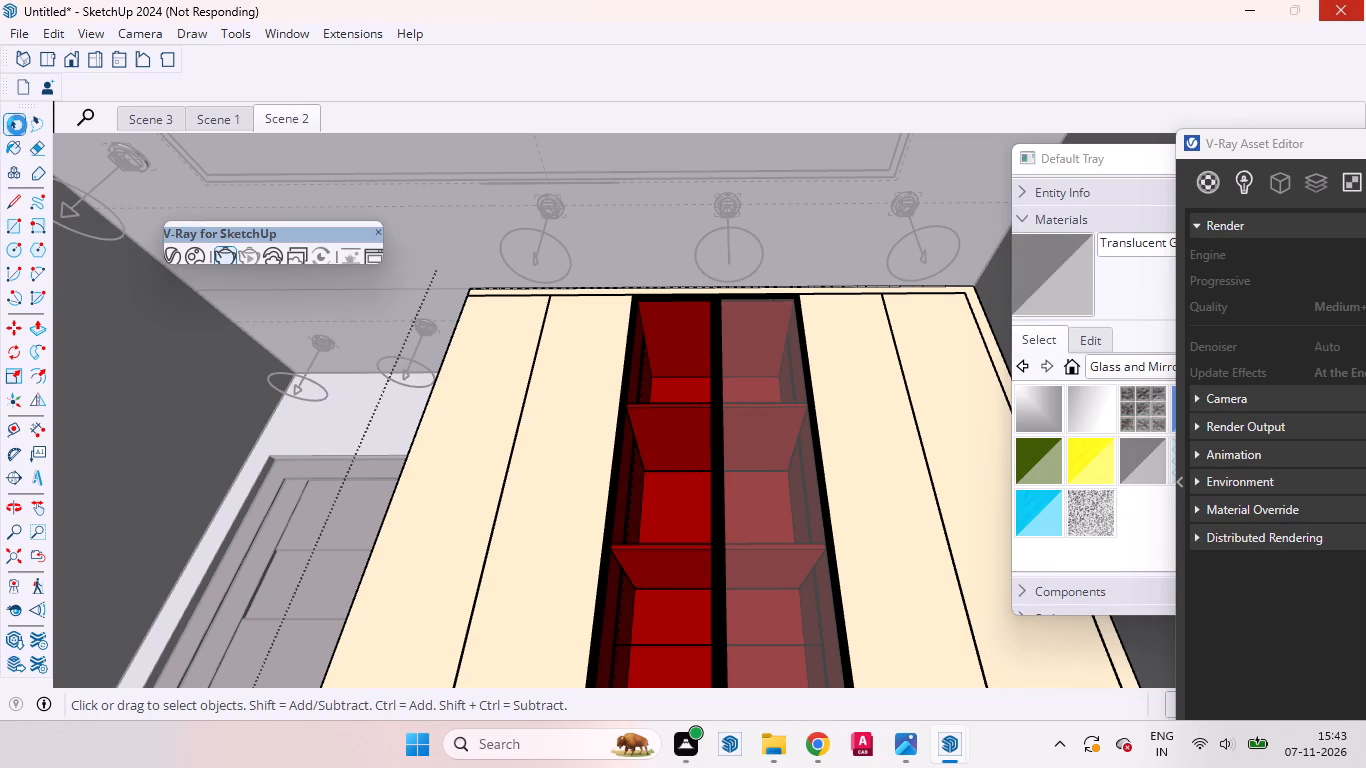
Examine the wardrobe's interior shelves and back panels through the left black-framed door opening from several angles.
scroll(684, 348, "up", 5)
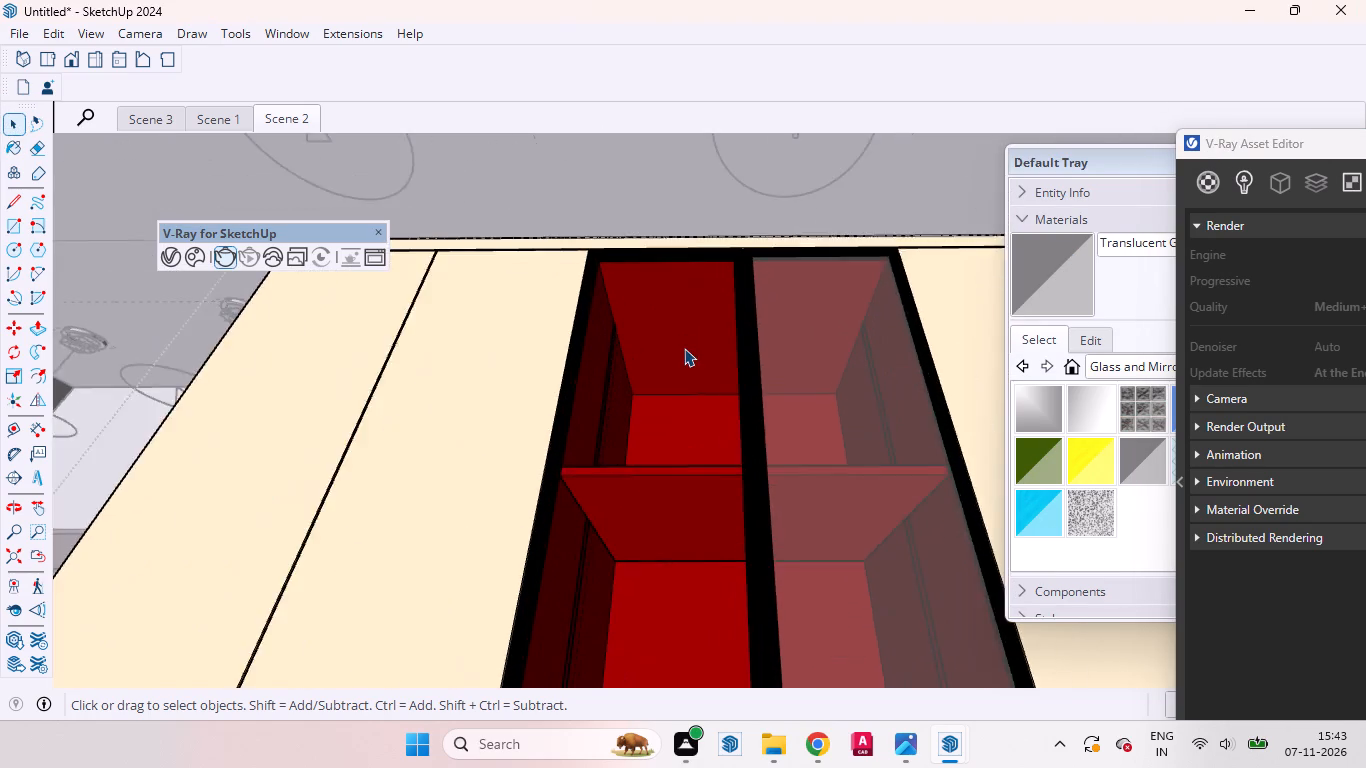
scroll(684, 348, "up", 4)
middle_click_drag(704, 386, 679, 322)
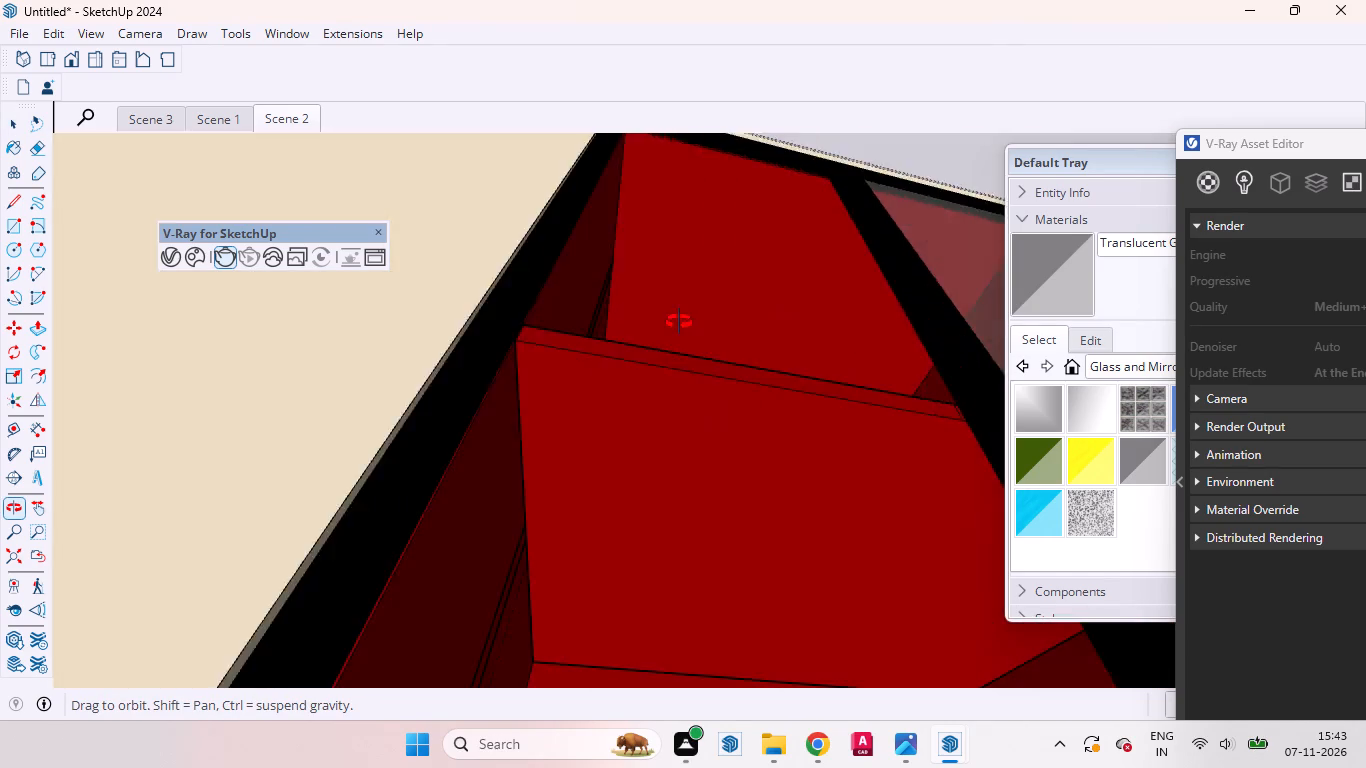
middle_click_drag(679, 322, 765, 422)
scroll(734, 395, "down", 9)
middle_click_drag(666, 456, 693, 632)
scroll(681, 542, "up", 4)
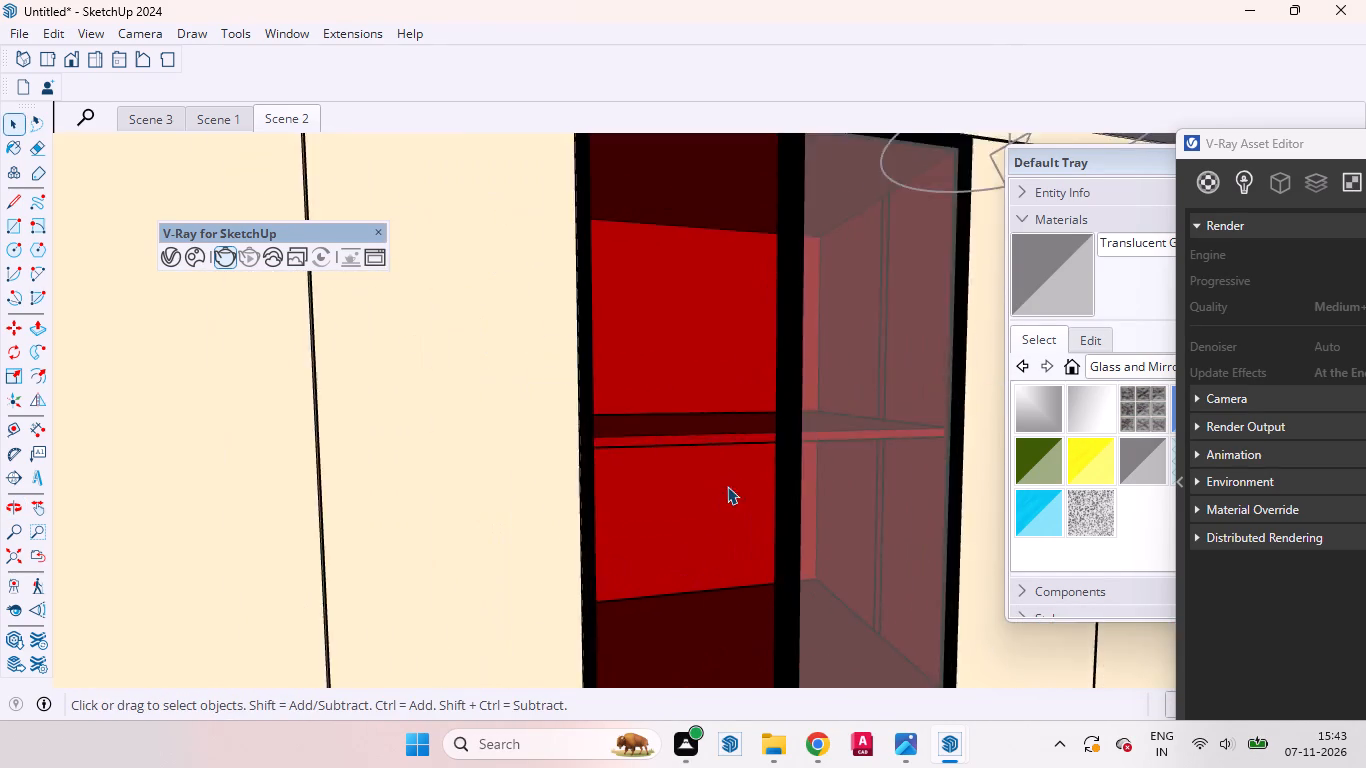
scroll(727, 486, "up", 3)
scroll(780, 470, "down", 1)
scroll(783, 467, "up", 2)
middle_click_drag(811, 435, 976, 652)
scroll(934, 567, "up", 13)
middle_click_drag(959, 508, 989, 552)
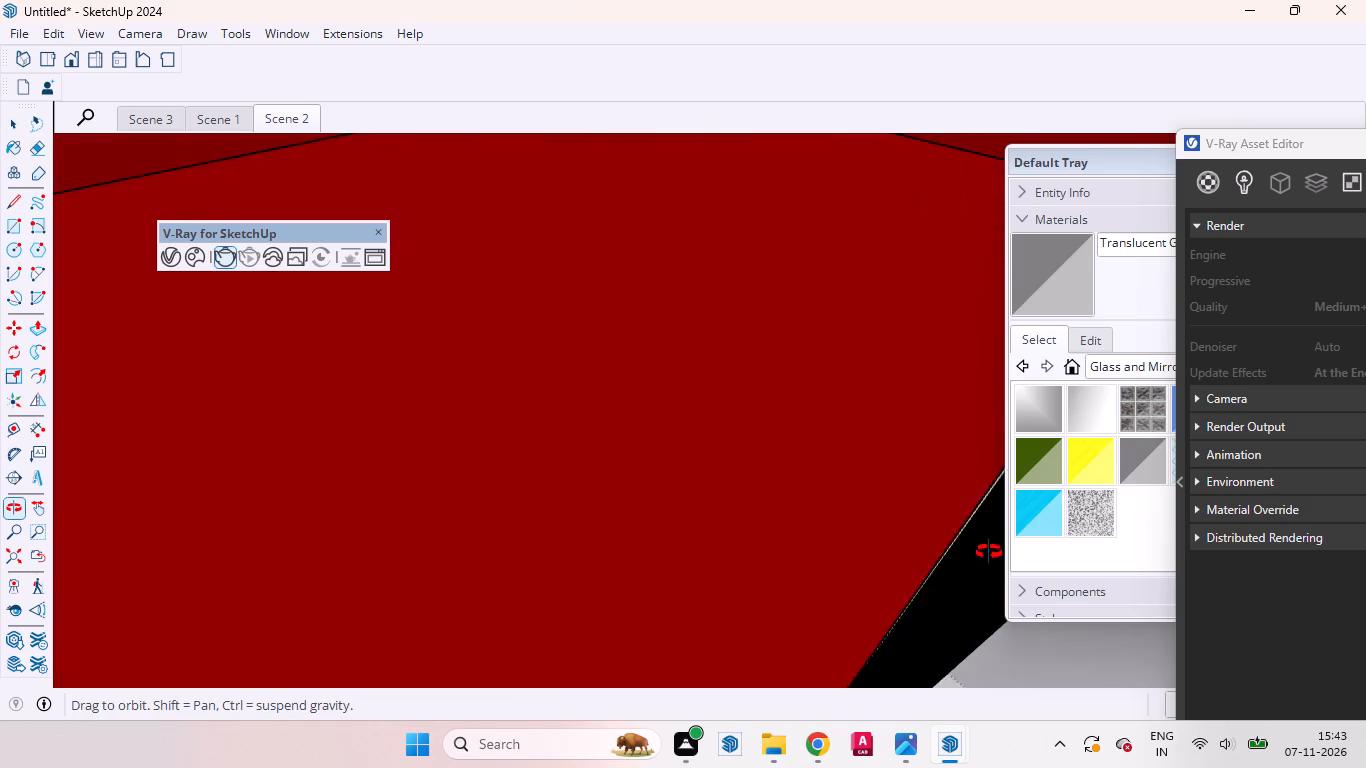
middle_click_drag(989, 552, 759, 352)
scroll(758, 352, "up", 1)
scroll(759, 358, "down", 12)
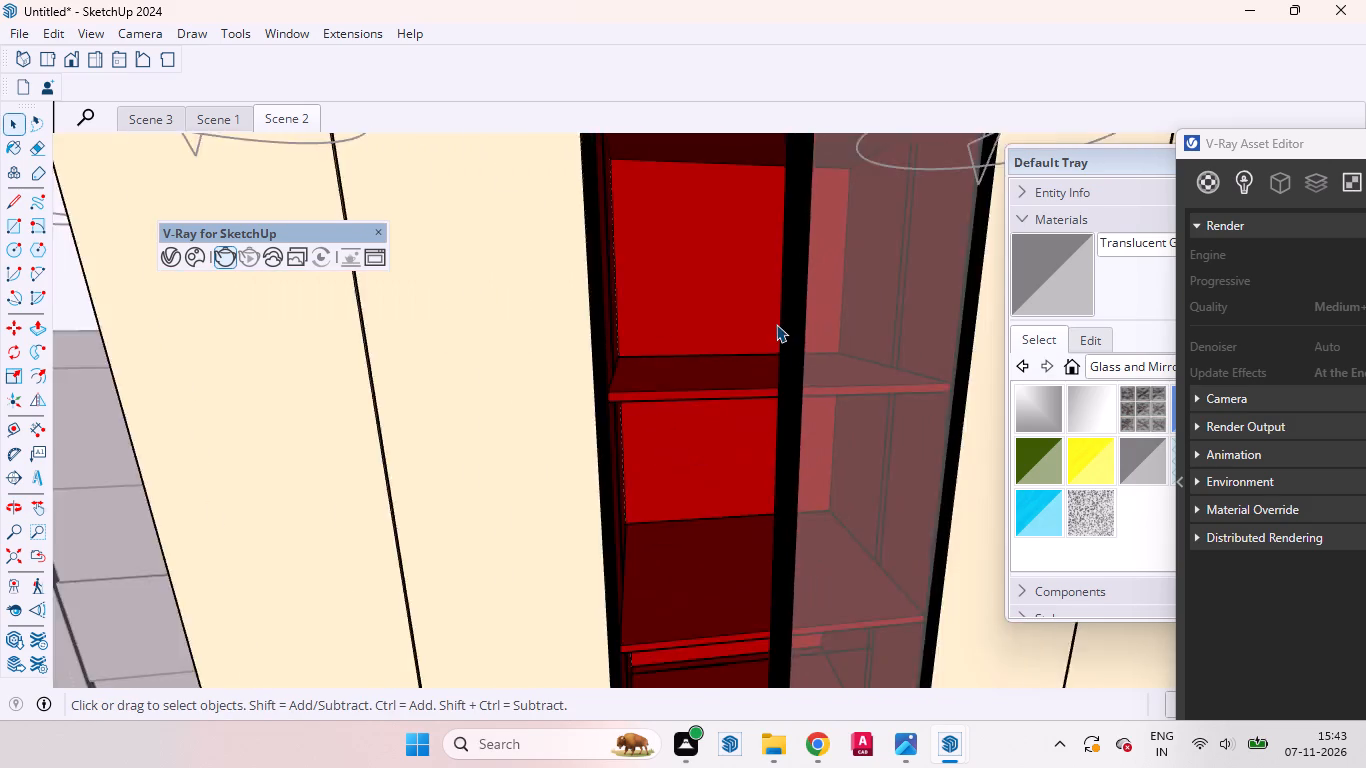
scroll(776, 324, "down", 4)
middle_click_drag(780, 313, 712, 206)
scroll(712, 206, "up", 1)
scroll(712, 206, "down", 11)
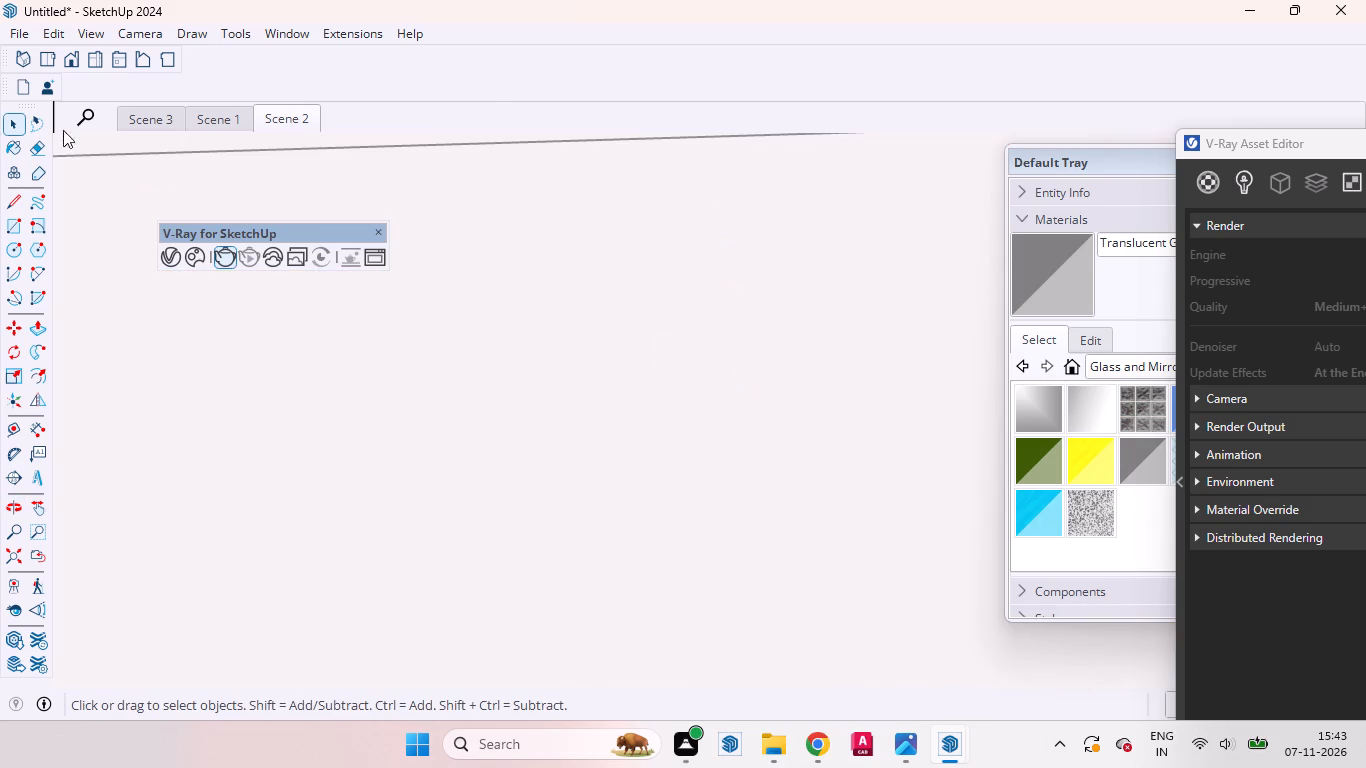
Return to the Scene 2 view and unhide the last hidden item, the left wardrobe door's glass face.
left_click(283, 111)
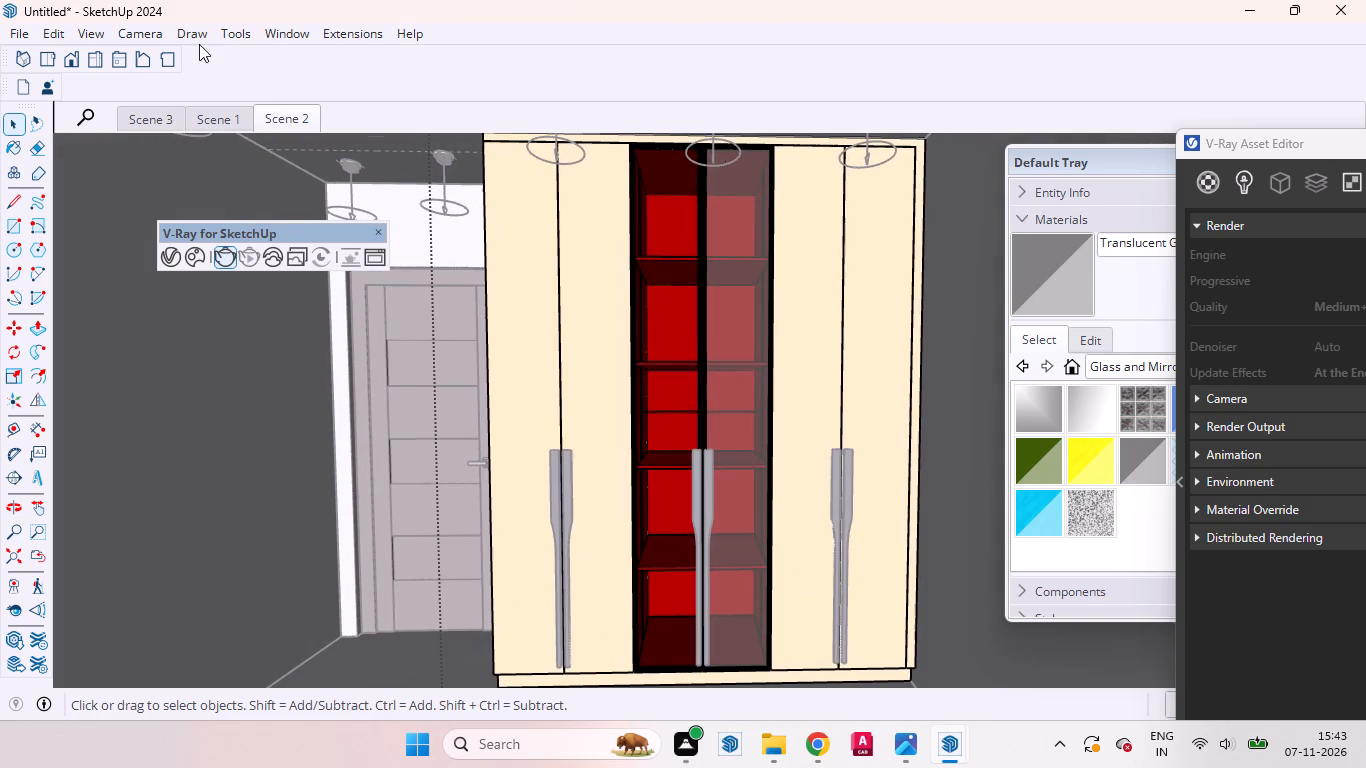
left_click(55, 29)
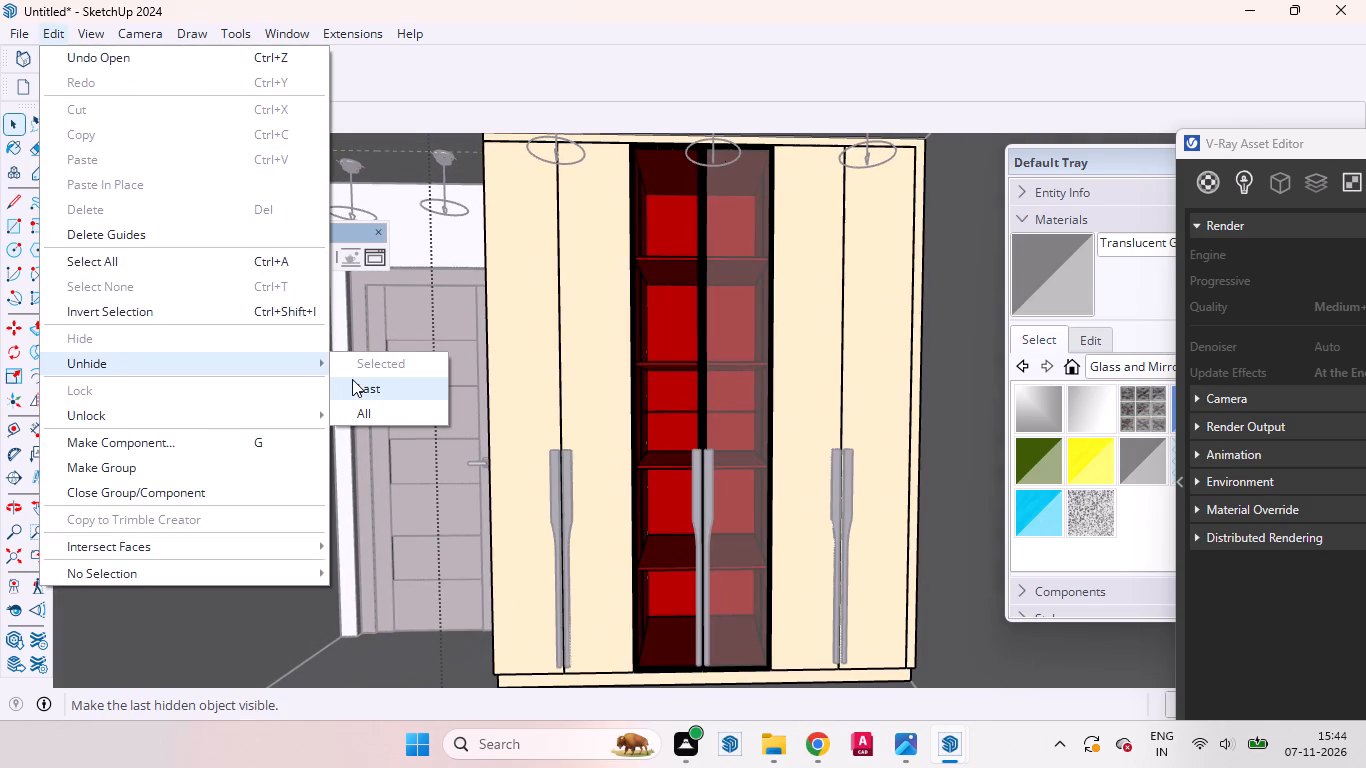
left_click(353, 379)
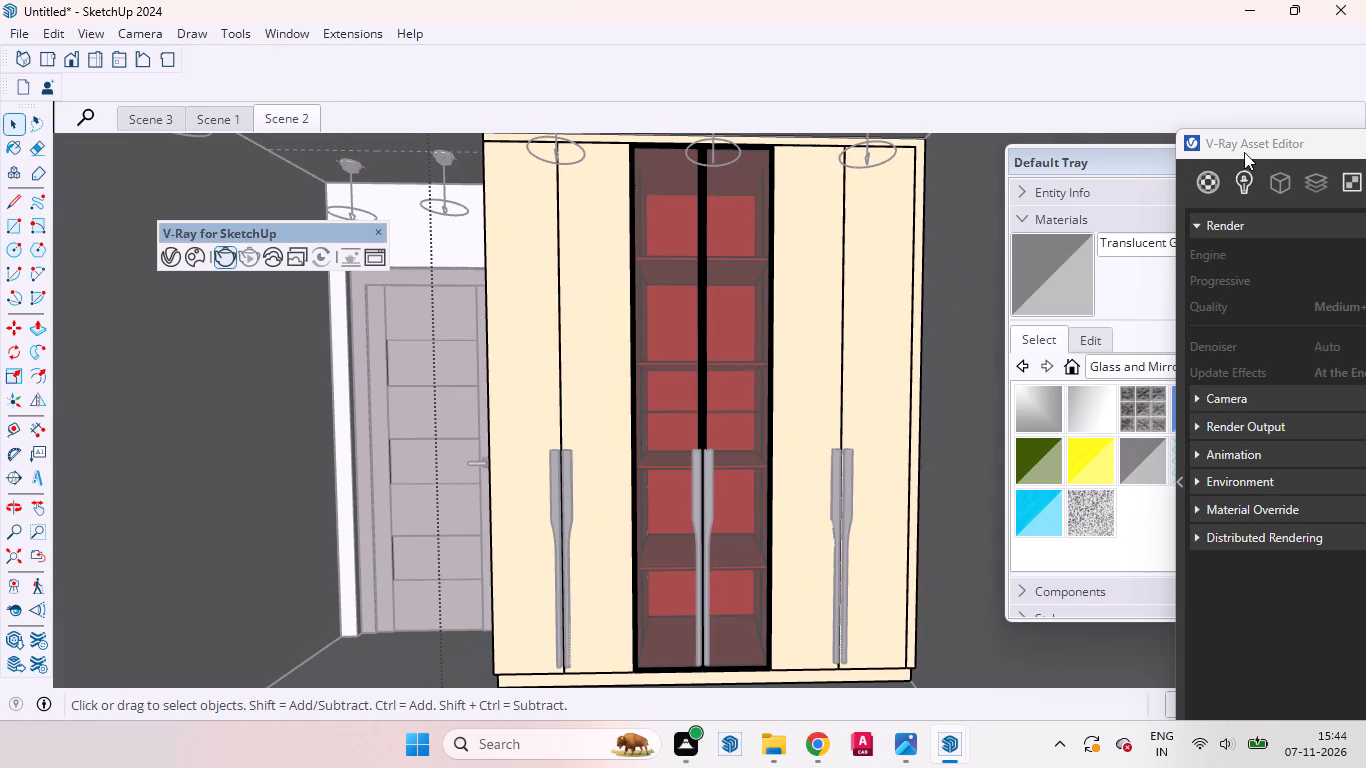
Move the V-Ray Asset Editor inward, close the open wardrobe groups from the top view, and return to Scene 2.
left_click_drag(1243, 148, 890, 165)
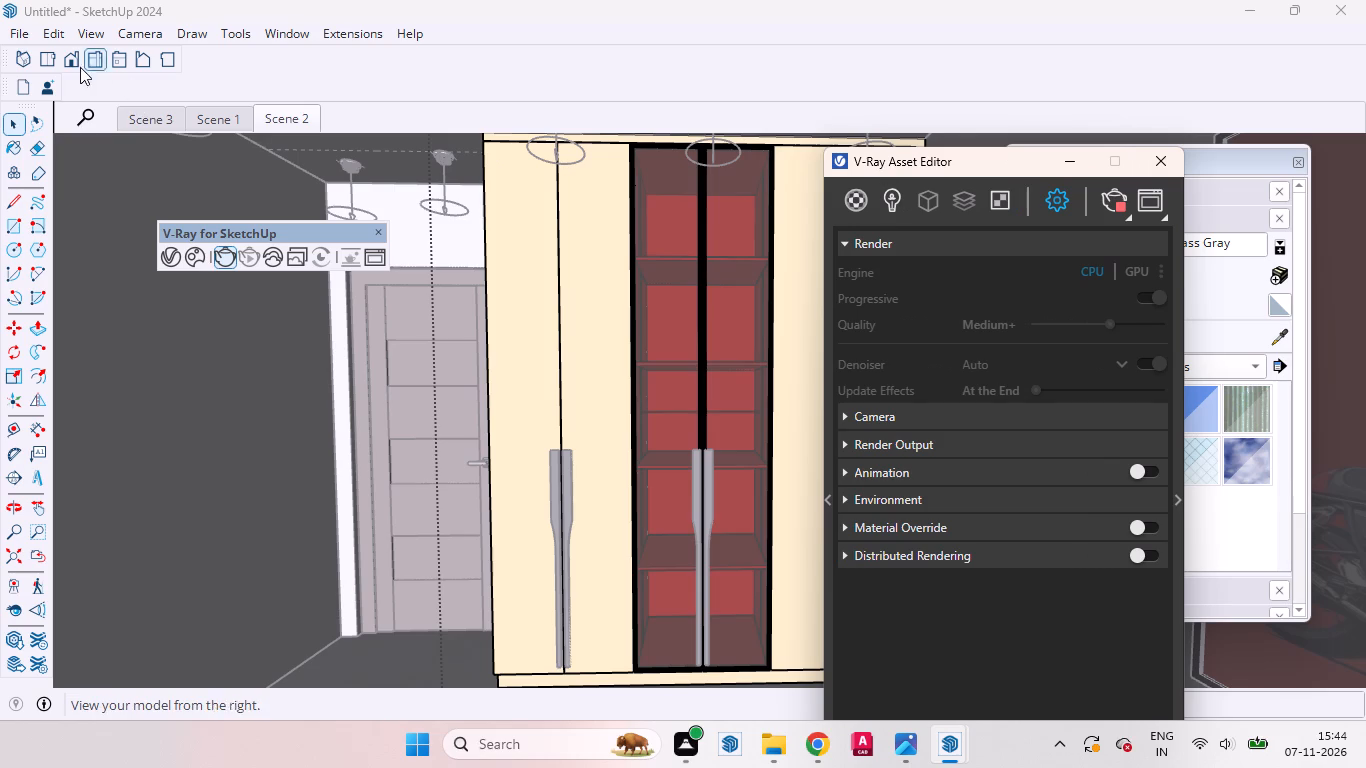
left_click(39, 64)
scroll(494, 317, "down", 19)
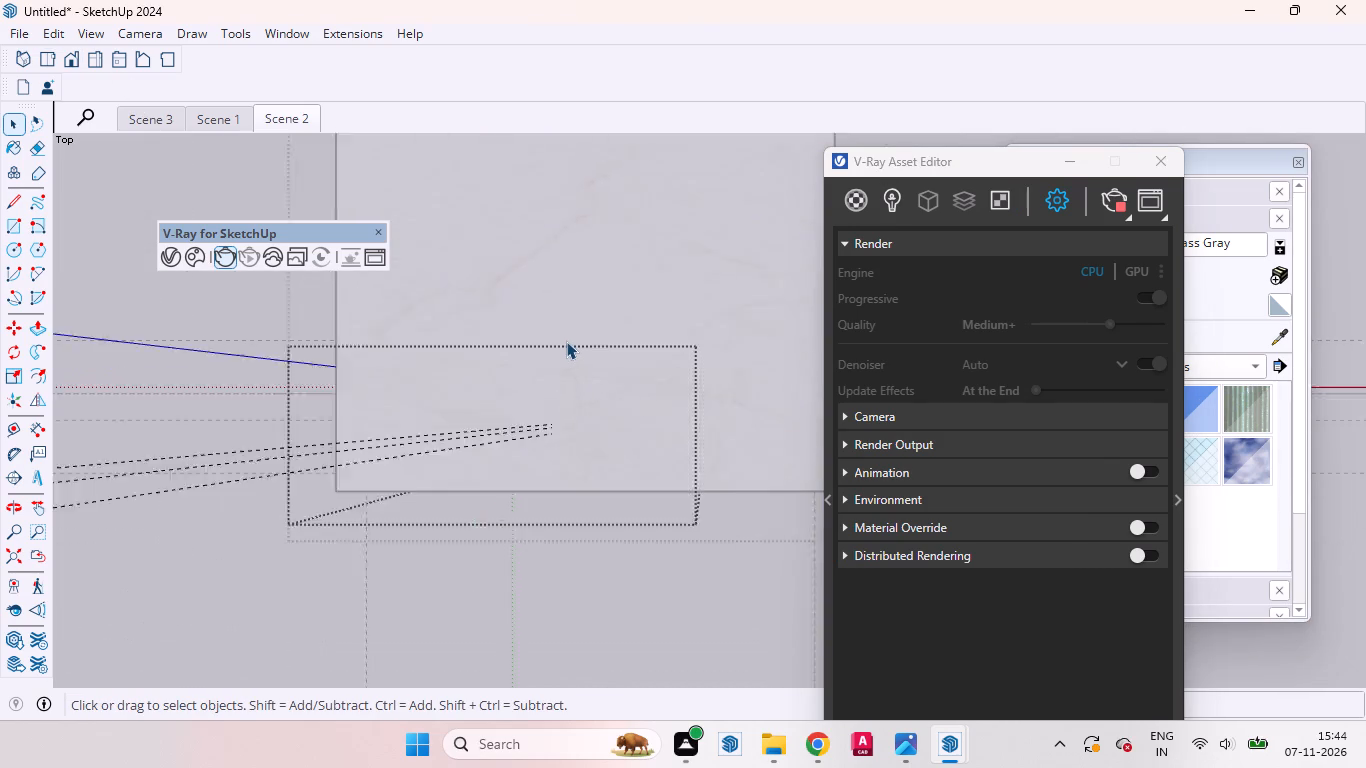
scroll(566, 341, "down", 5)
scroll(565, 348, "up", 1)
scroll(565, 348, "down", 9)
left_click(617, 553)
left_click(539, 477)
left_click(539, 542)
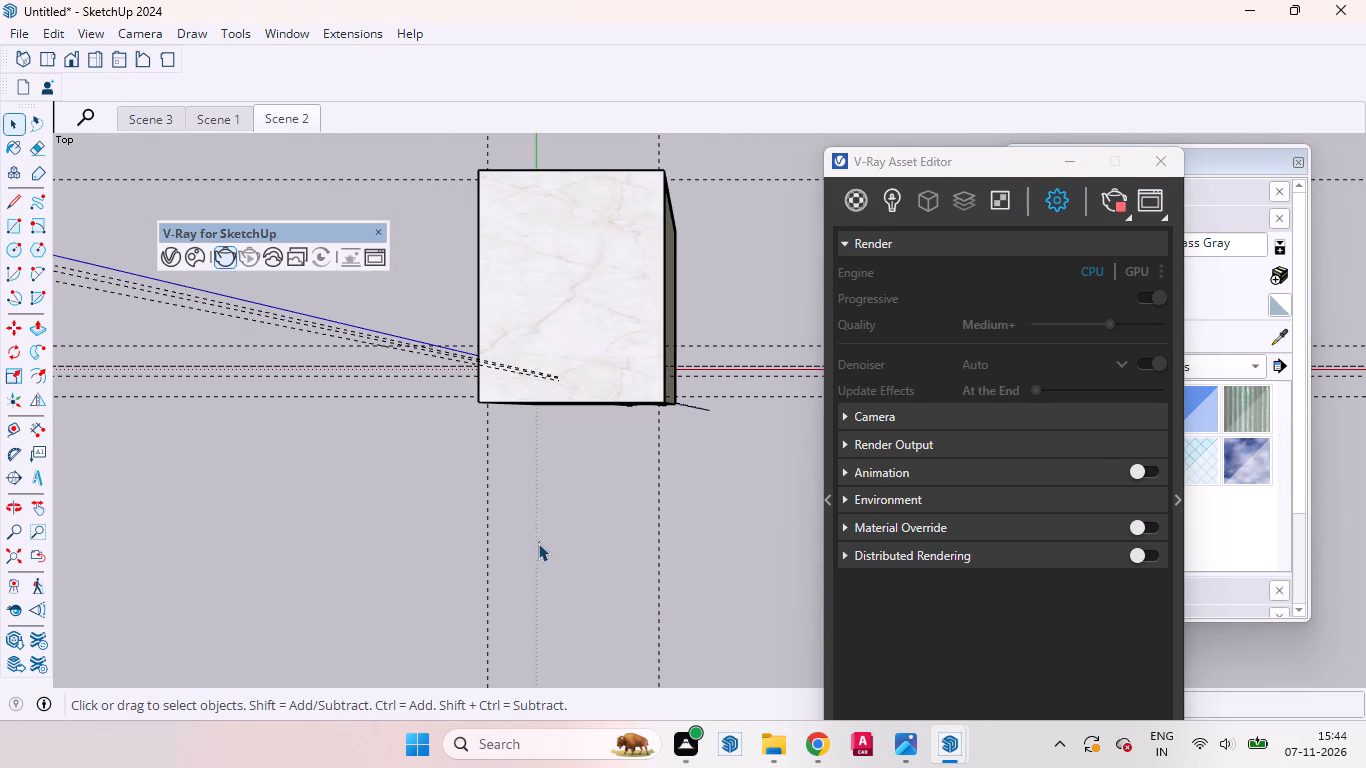
left_click(282, 111)
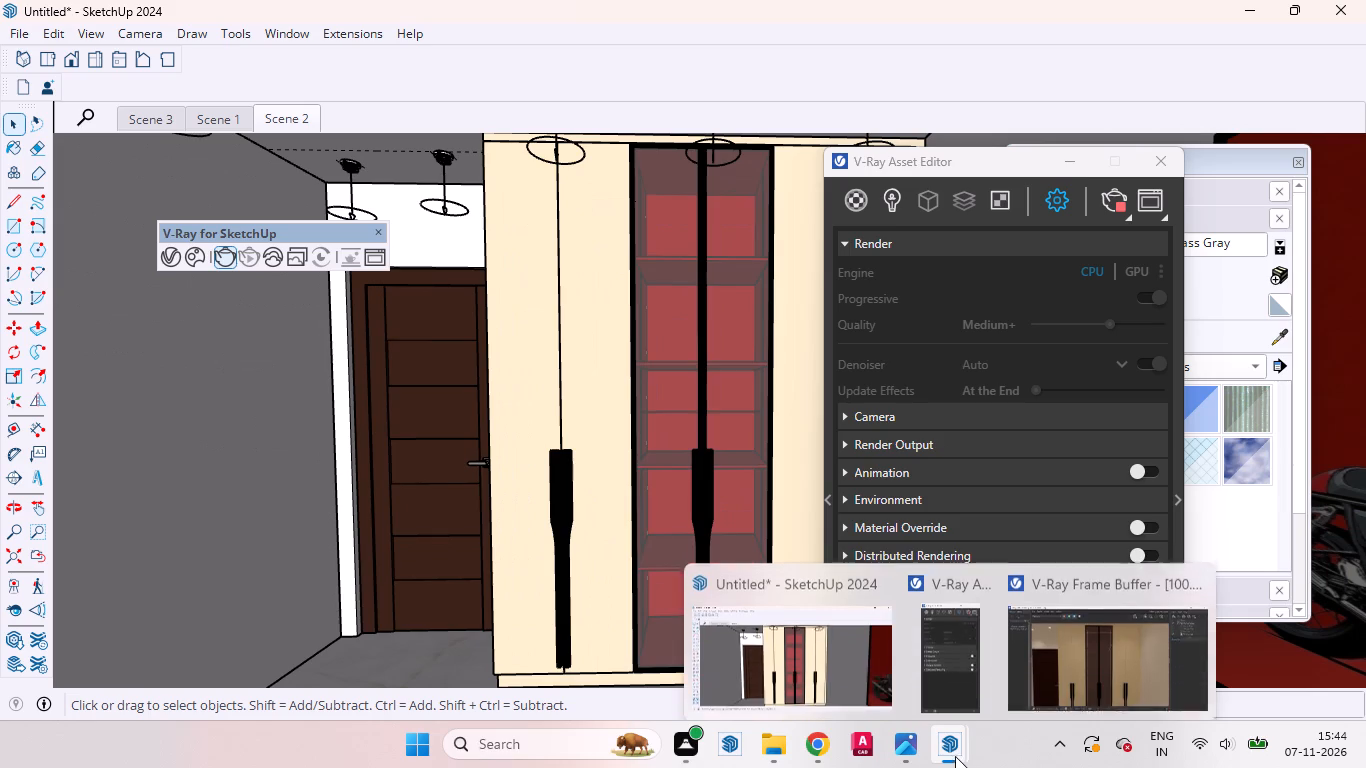
Bring up the V-Ray Frame Buffer and examine the Scene 2 render's wardrobe doors, handles and lit glass section.
left_click(1062, 669)
scroll(867, 399, "down", 1)
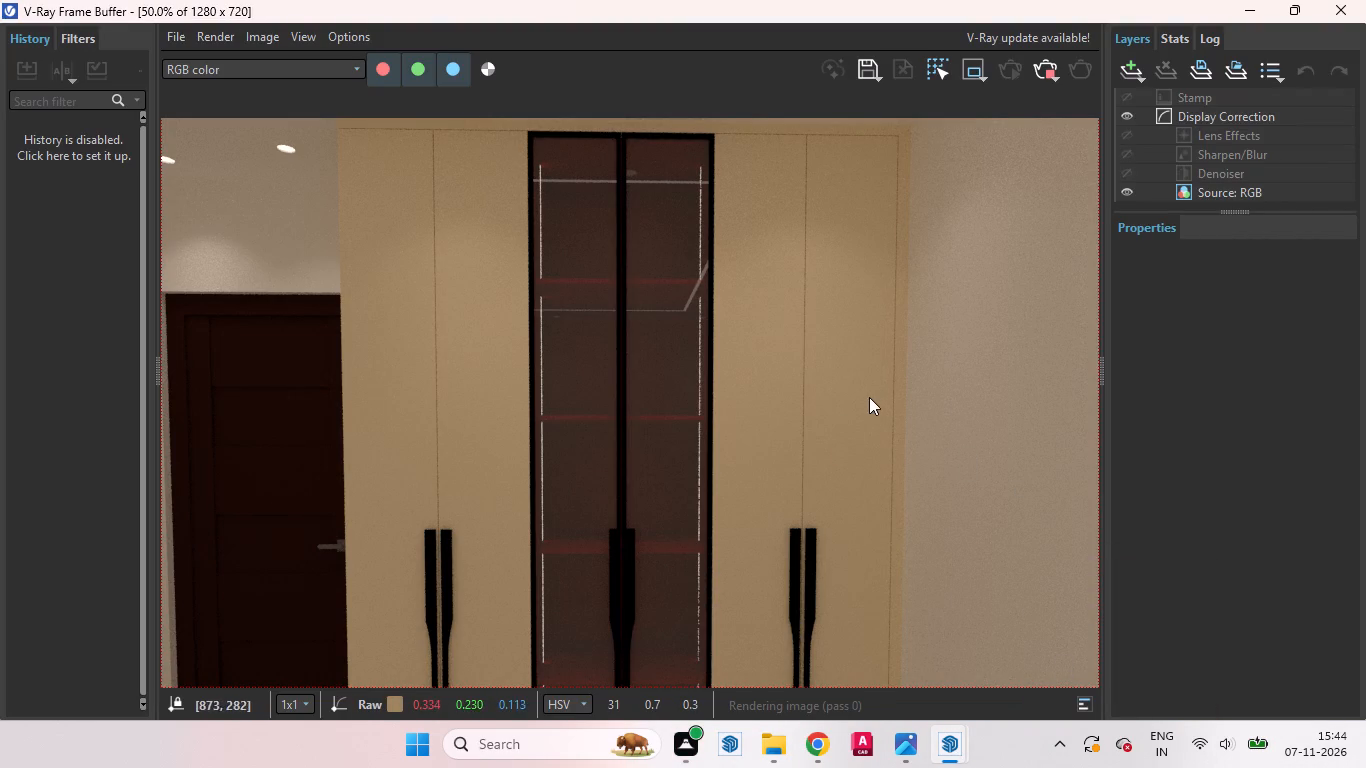
scroll(869, 397, "down", 1)
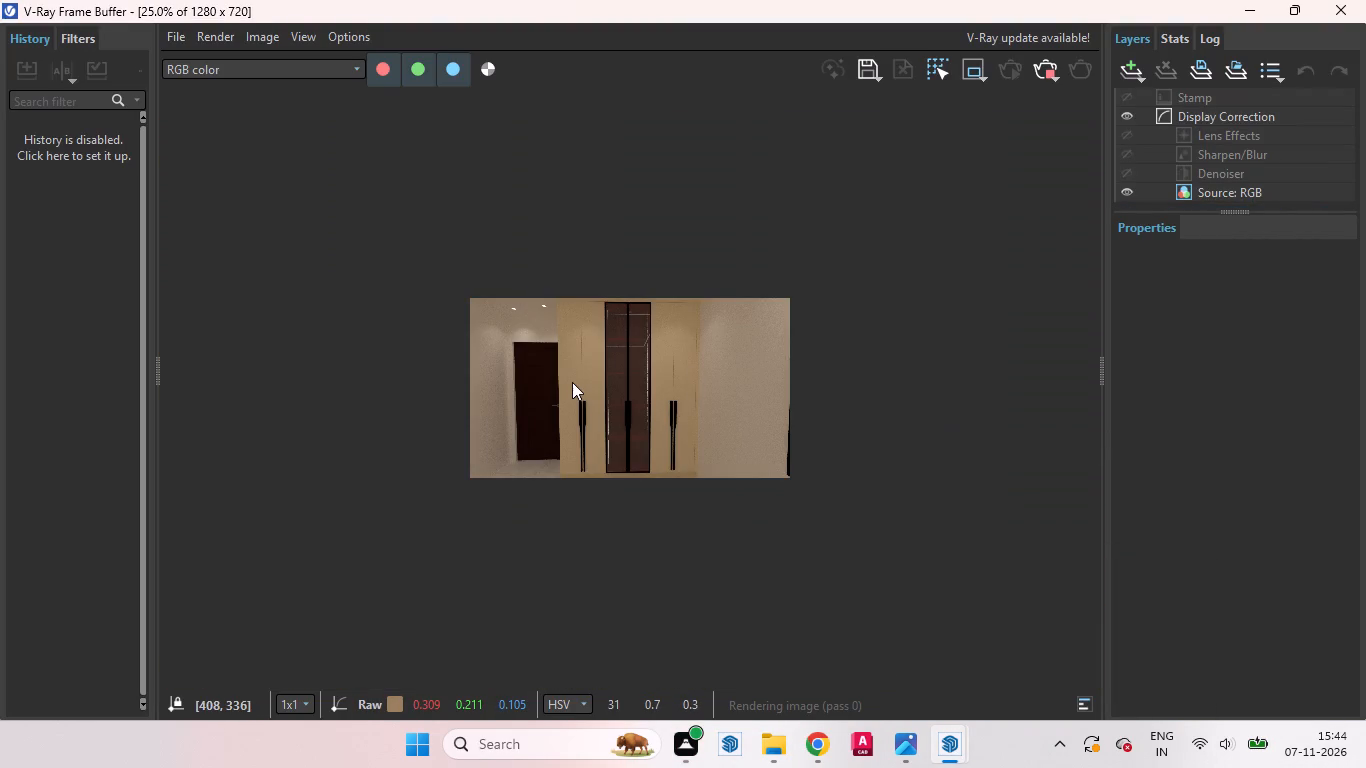
scroll(572, 382, "up", 2)
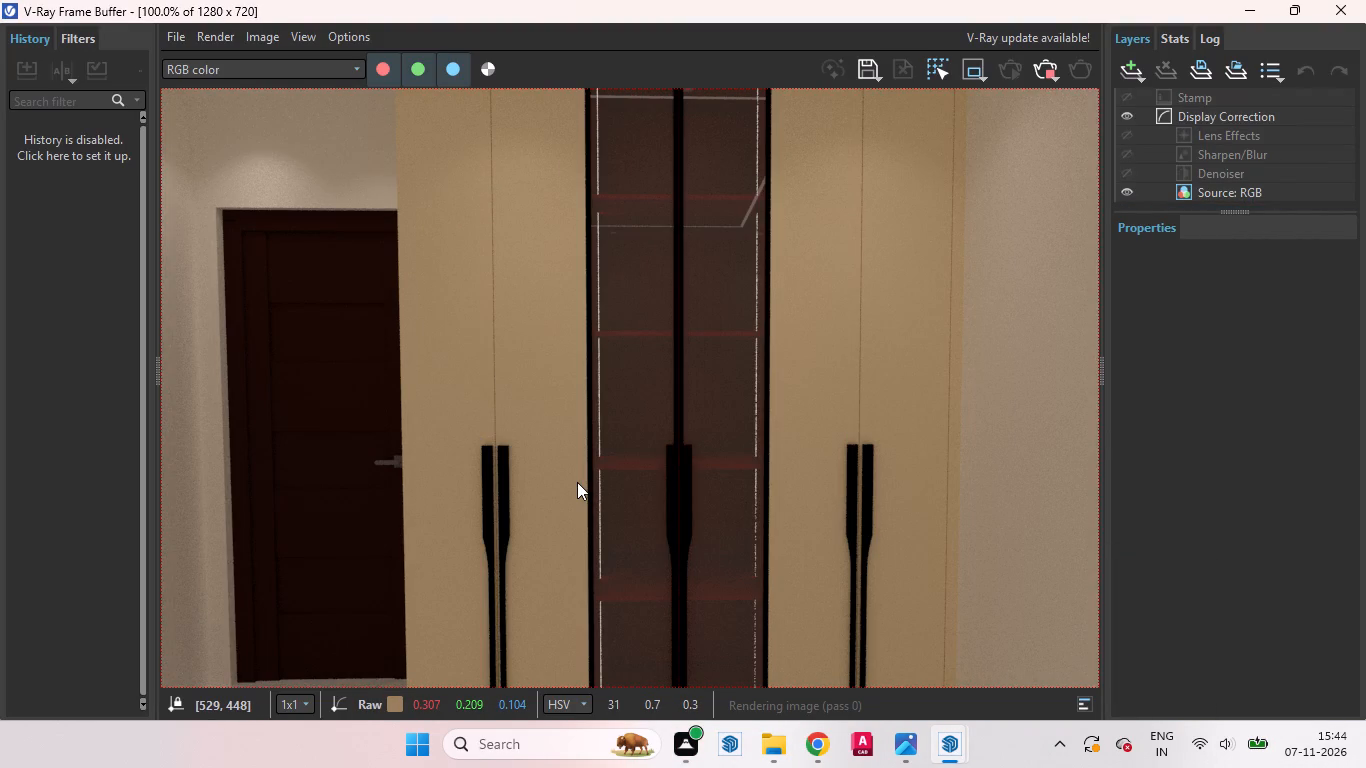
scroll(1137, 33, "up", 2)
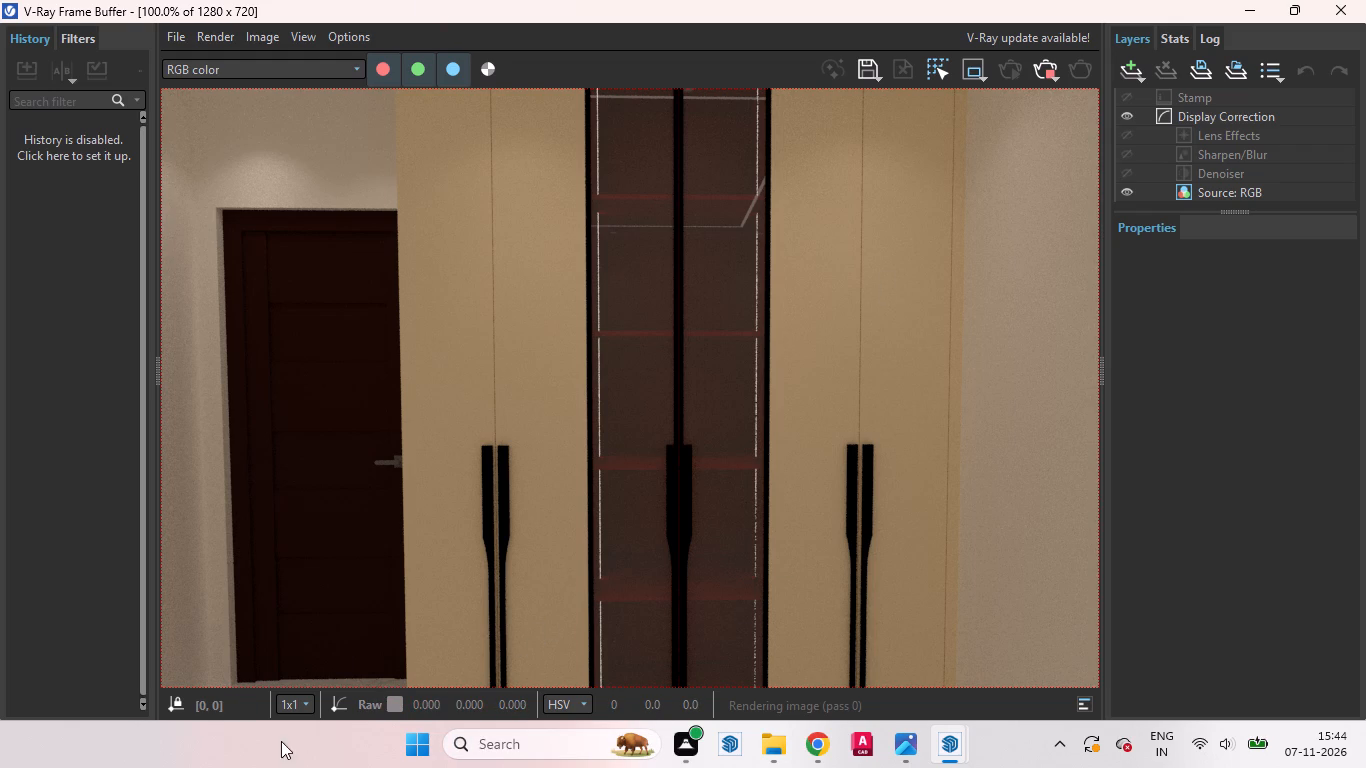
scroll(709, 767, "down", 2)
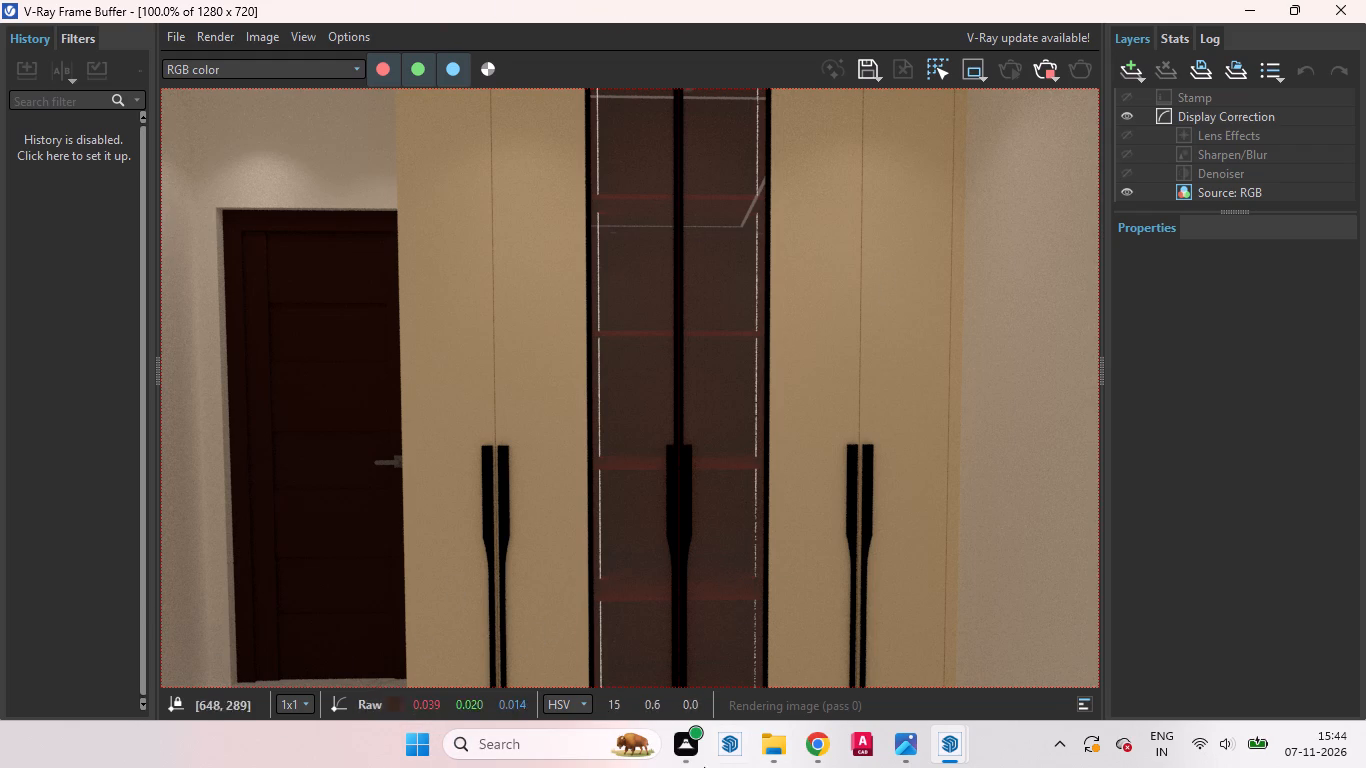
scroll(704, 767, "down", 2)
scroll(612, 580, "down", 1)
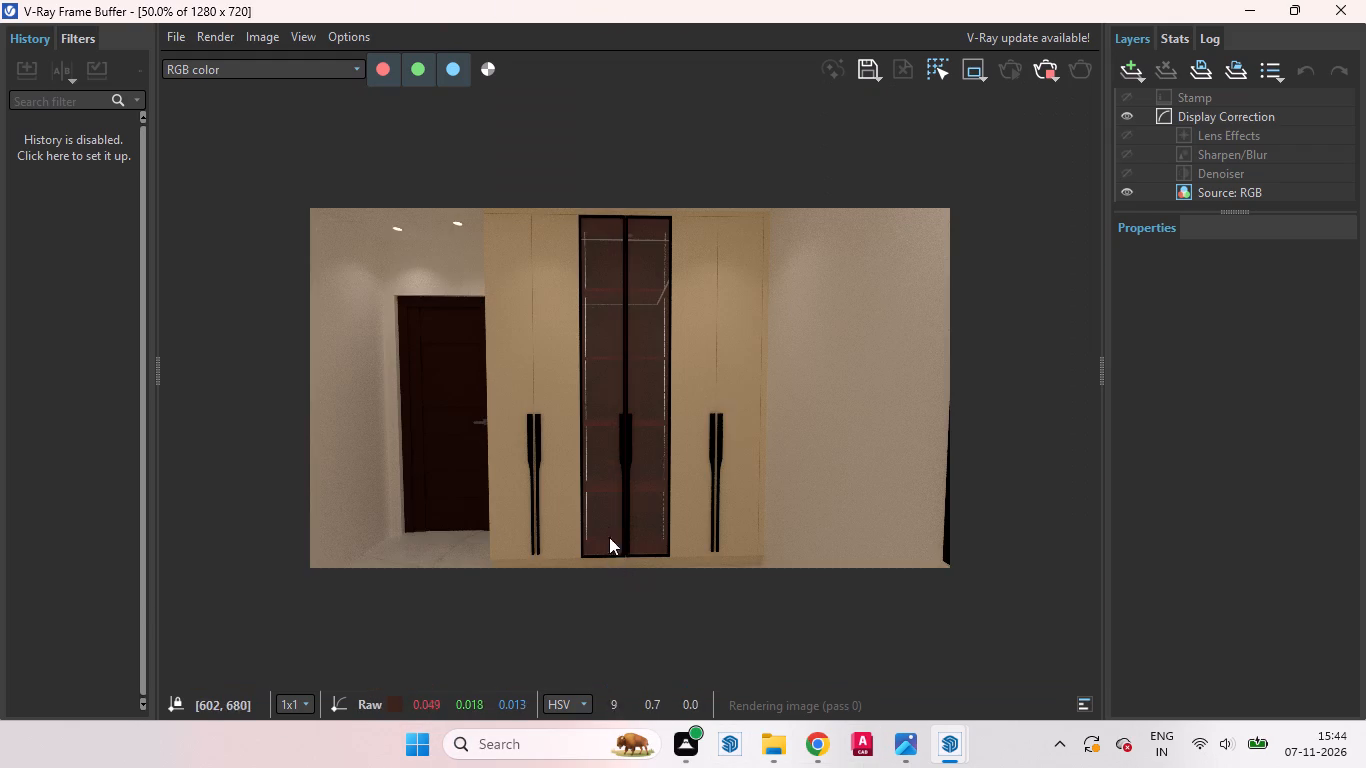
scroll(546, 505, "up", 2)
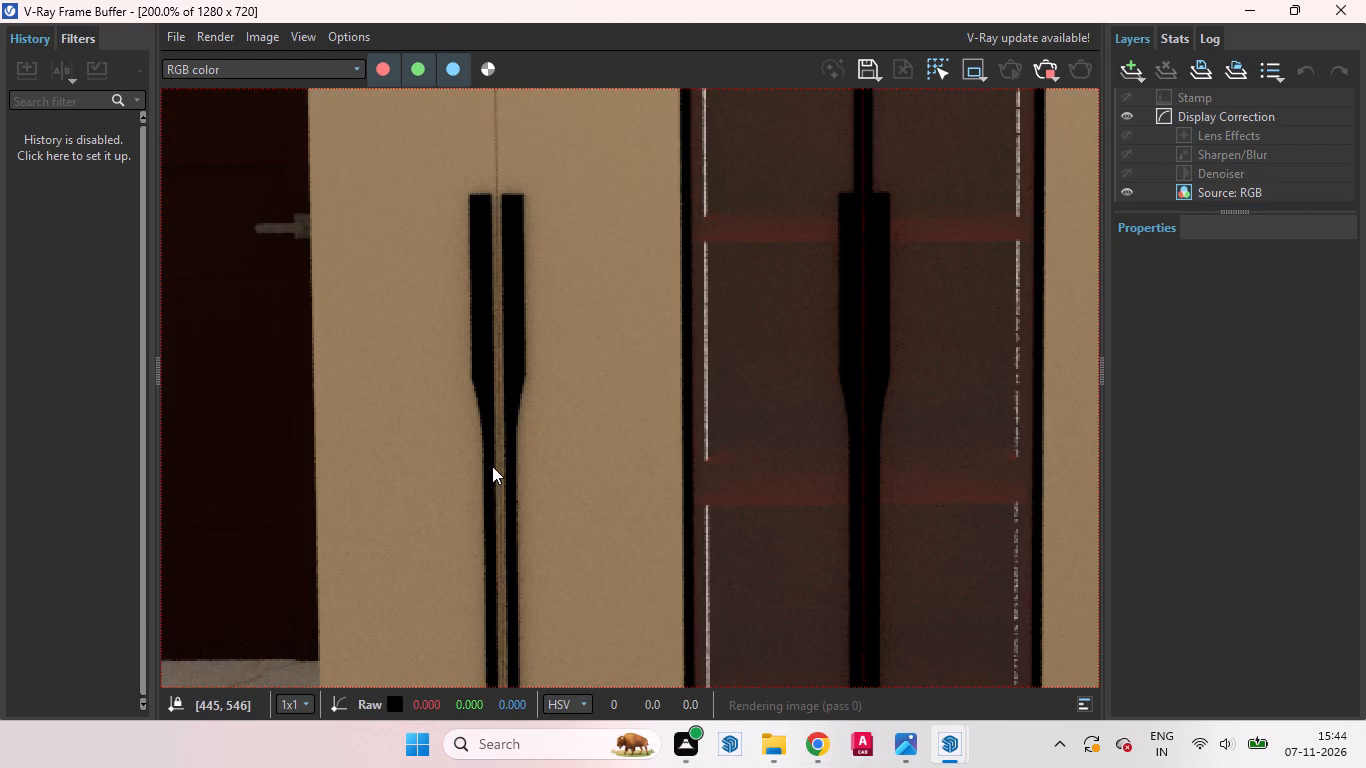
scroll(493, 468, "down", 1)
scroll(587, 484, "down", 1)
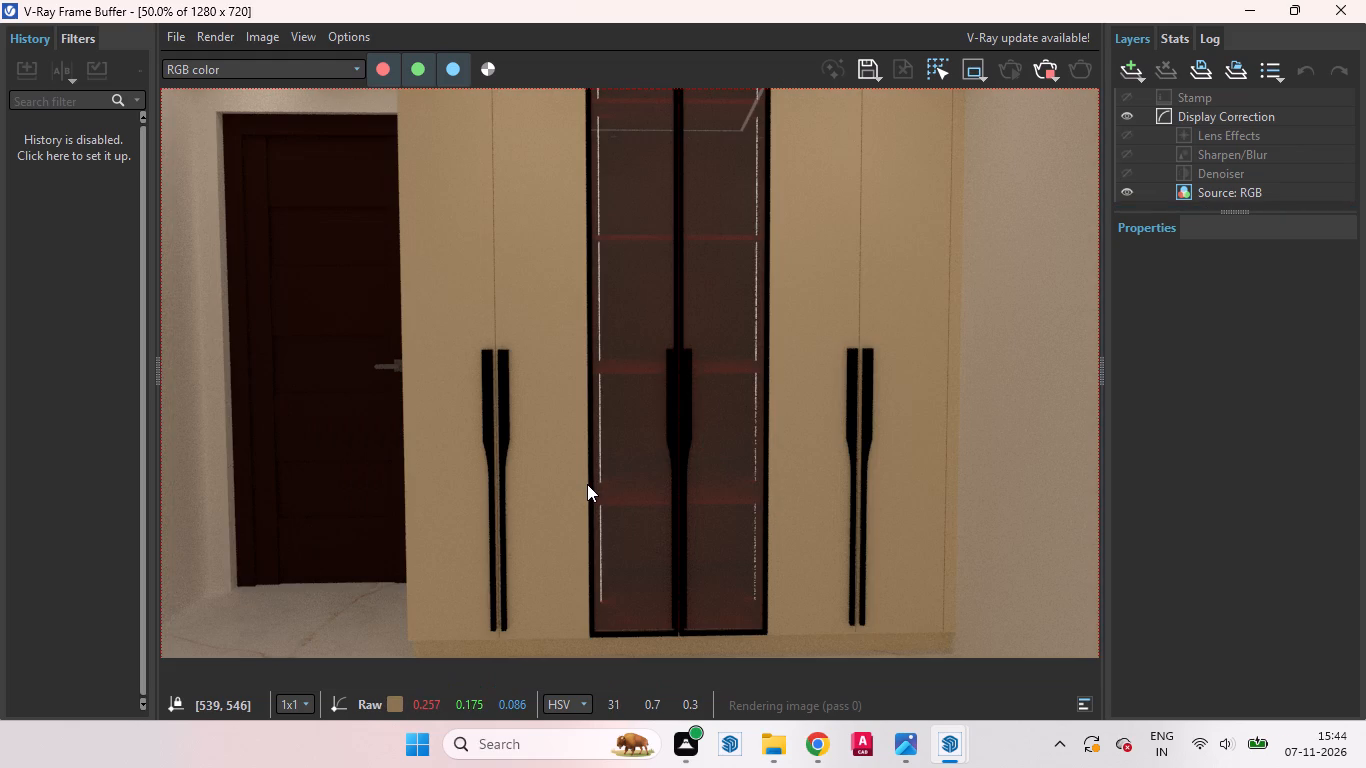
scroll(587, 484, "down", 1)
Check the progressing Scene 2 render up close around the wardrobe's lower doors, black handles and glass shelves.
scroll(469, 421, "up", 1)
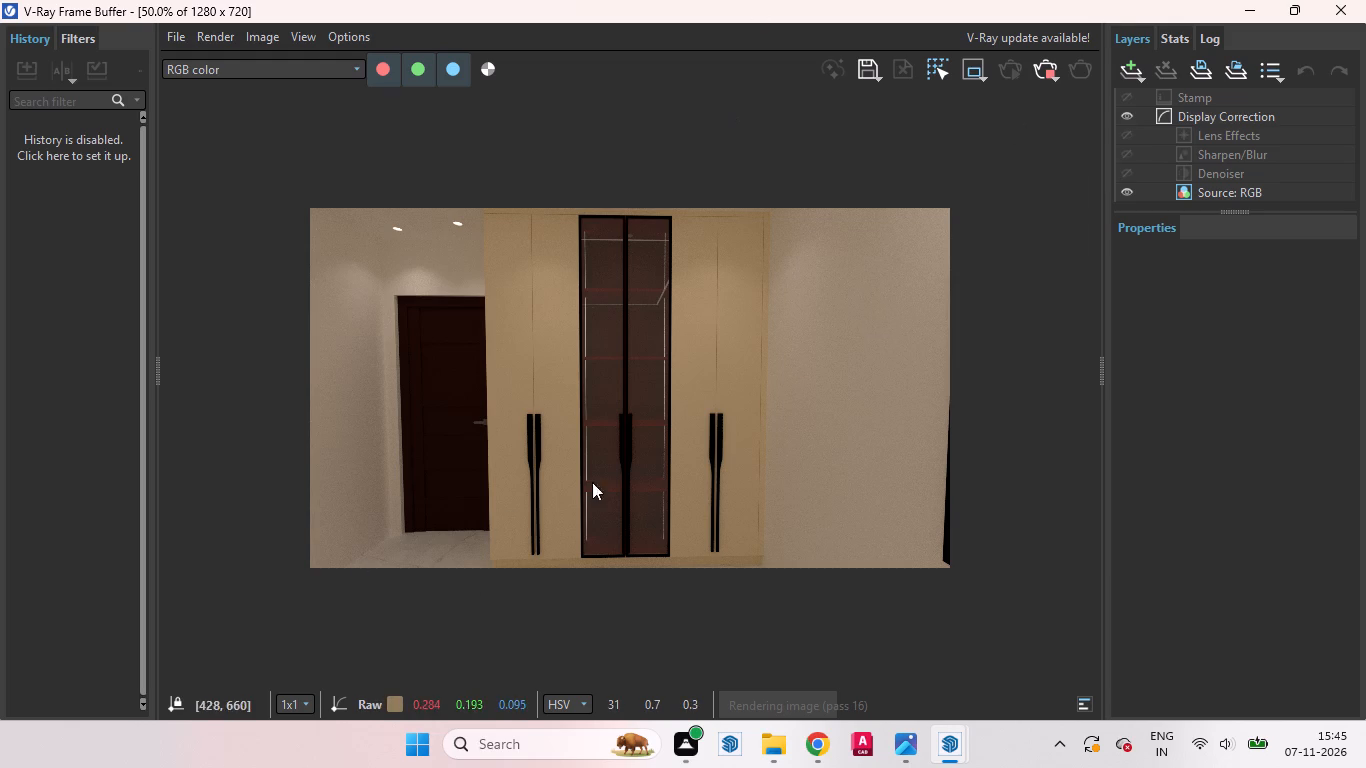
scroll(547, 267, "up", 2)
scroll(547, 359, "down", 2)
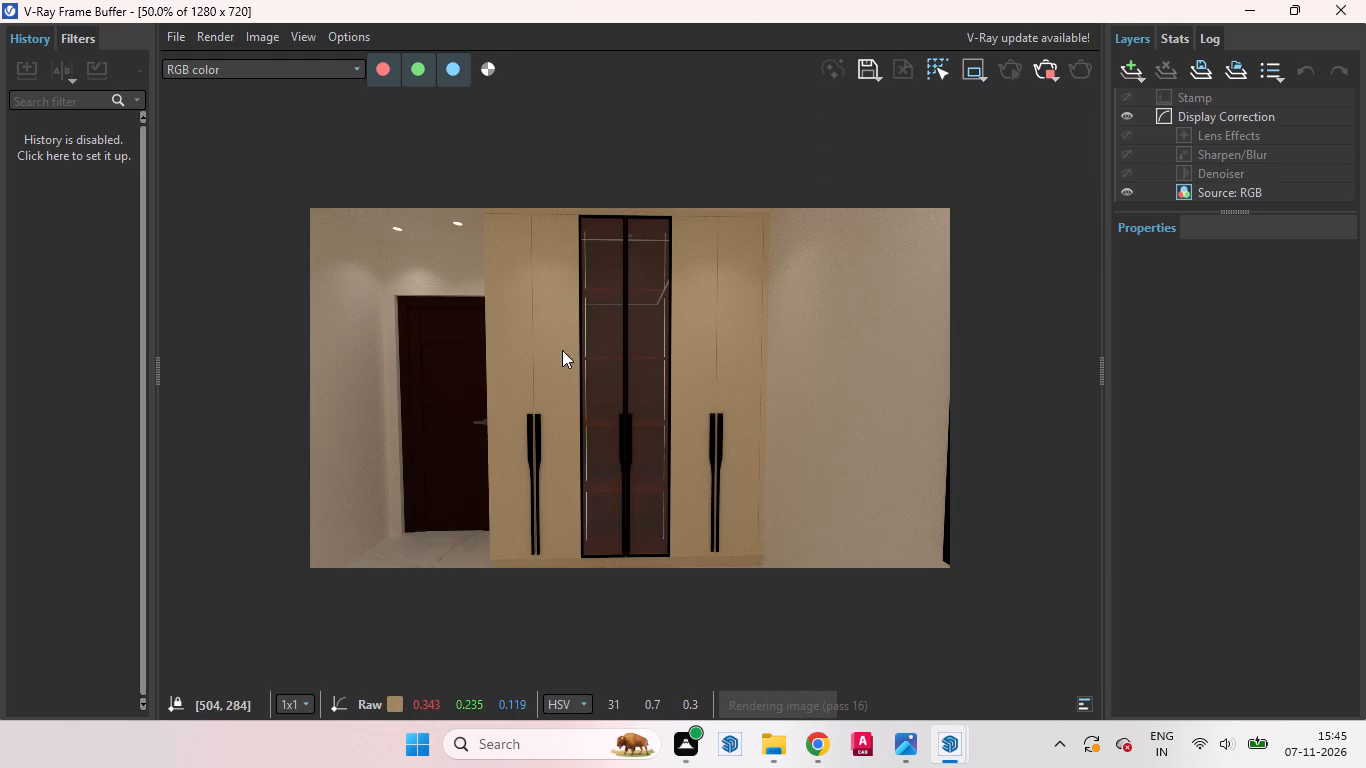
scroll(531, 452, "up", 1)
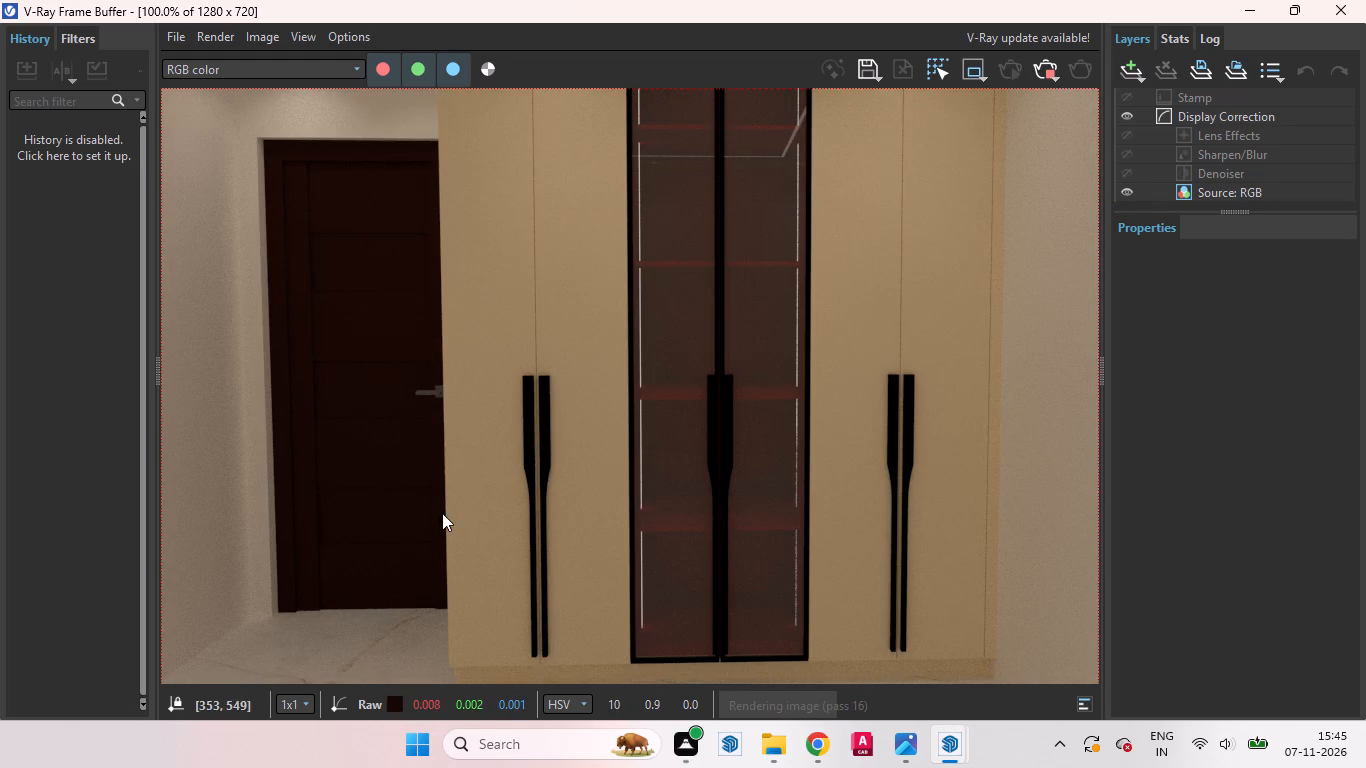
scroll(456, 501, "down", 1)
scroll(538, 546, "up", 1)
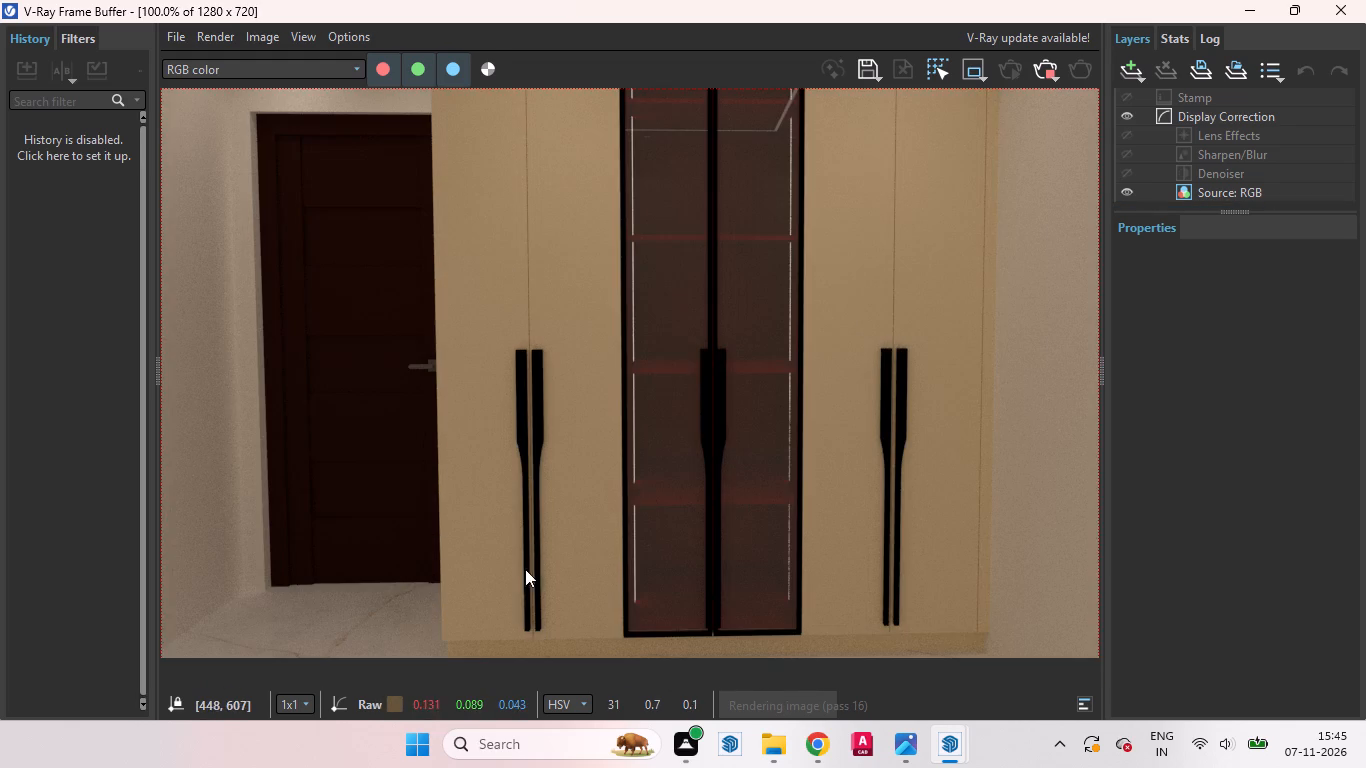
scroll(521, 589, "up", 1)
scroll(538, 559, "down", 1)
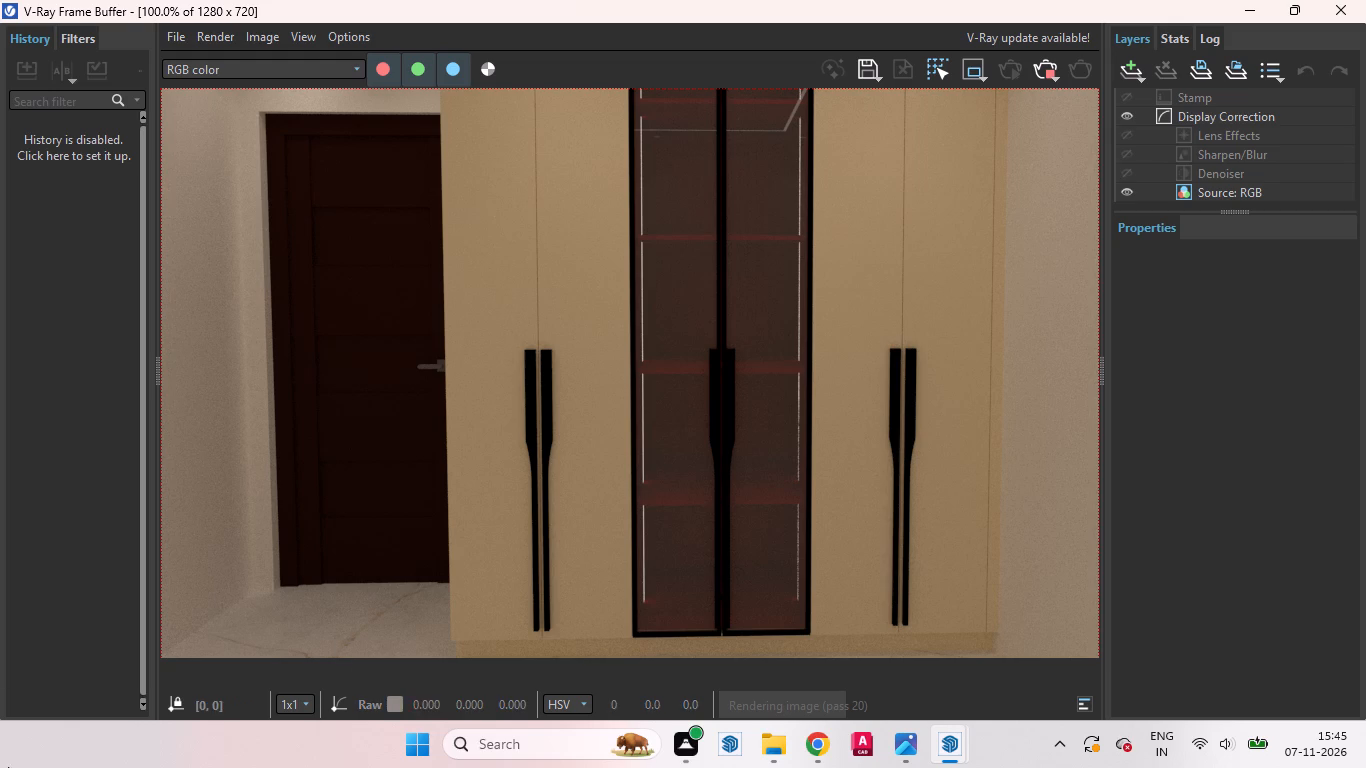
scroll(505, 346, "up", 1)
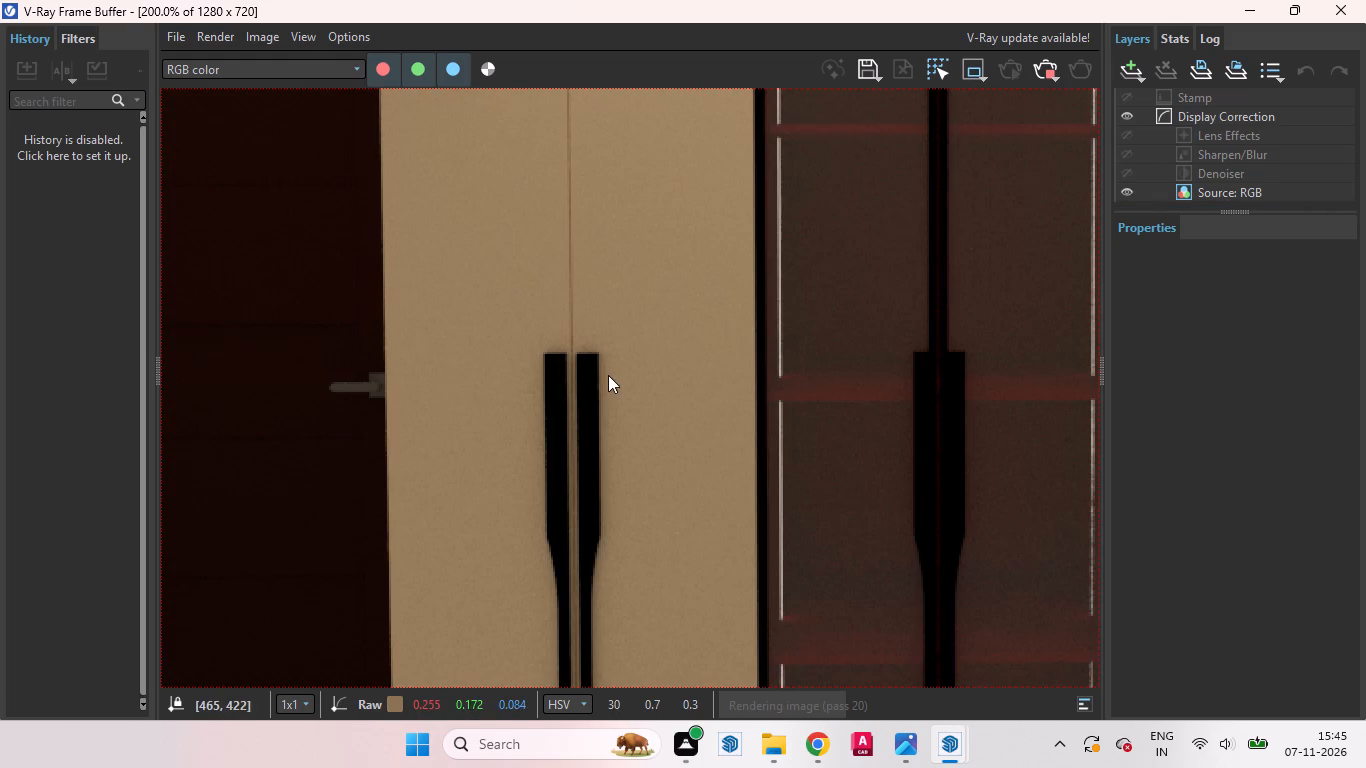
scroll(607, 375, "down", 2)
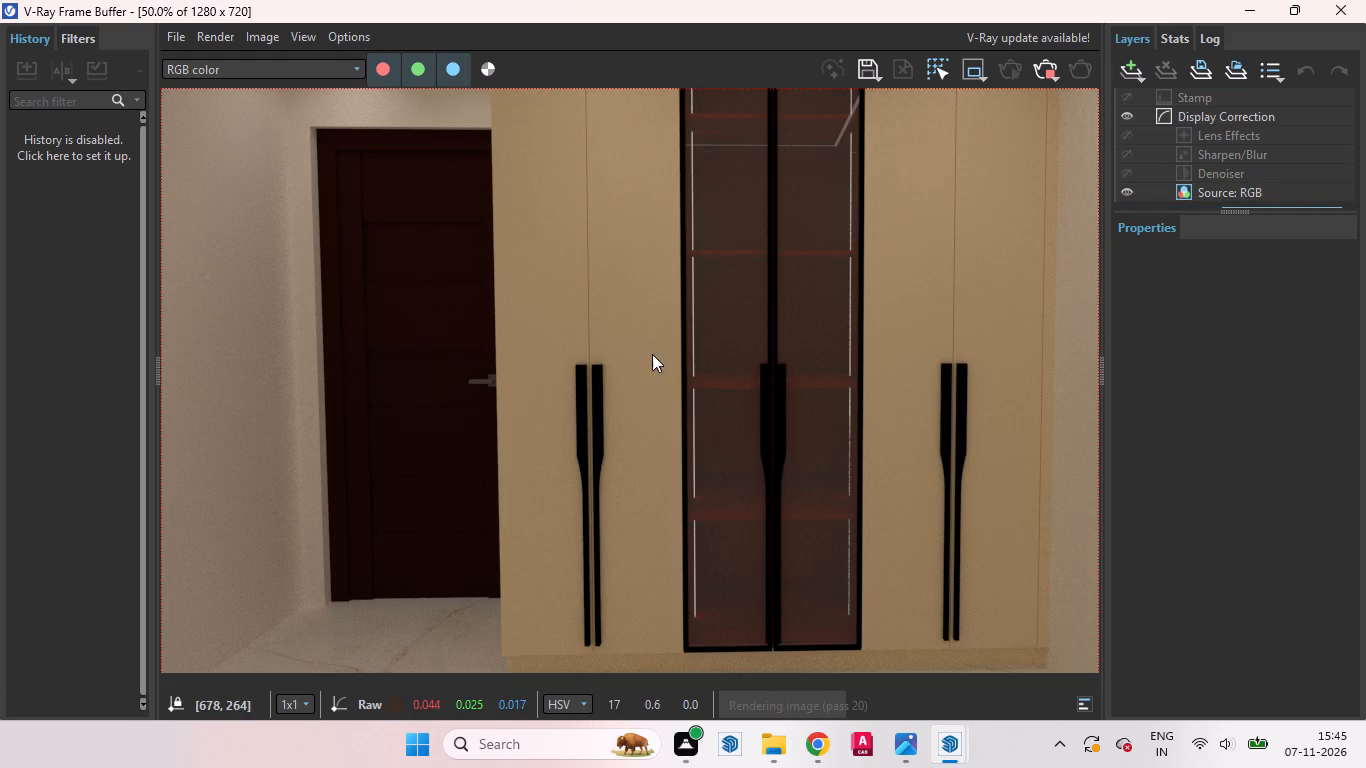
Compare the full Scene 2 render with a closer view of the wardrobe's upper doors, glass reflections and ceiling spotlights.
scroll(653, 355, "down", 1)
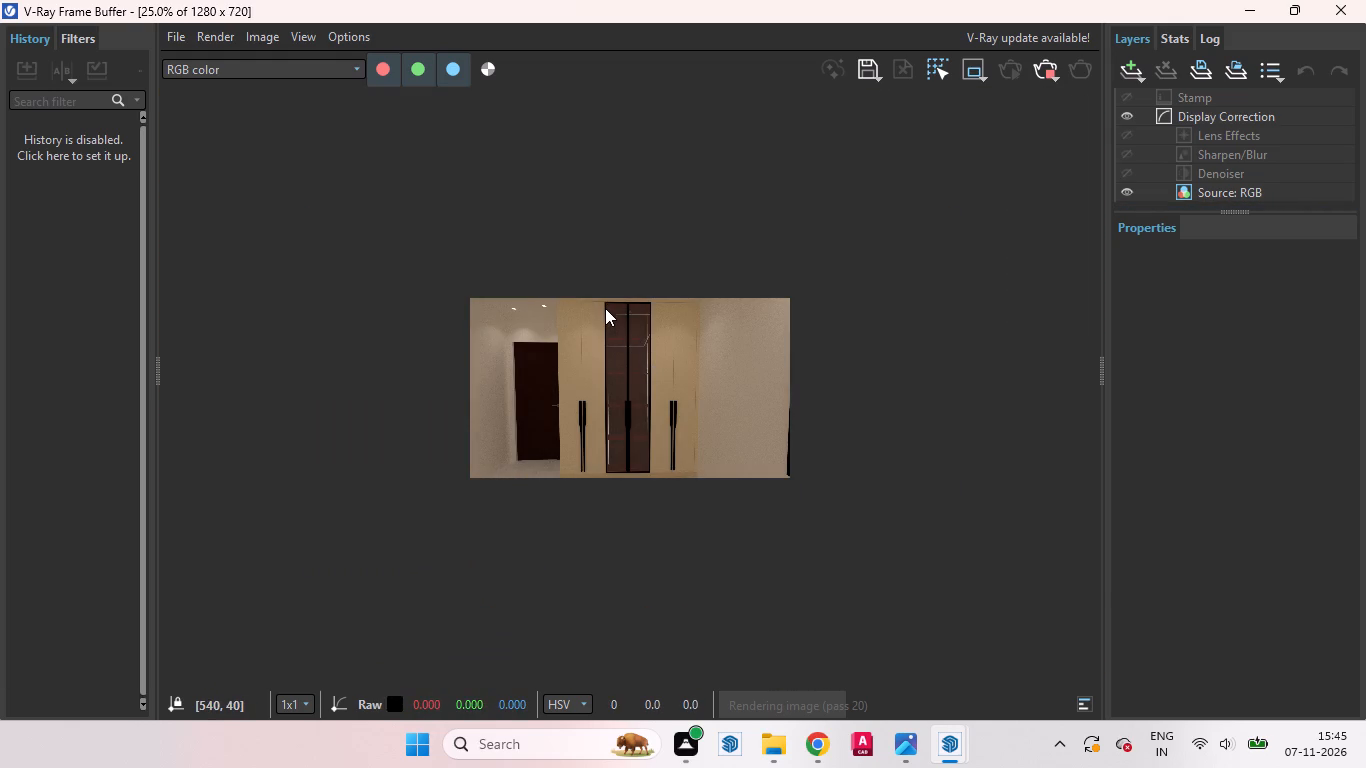
scroll(606, 308, "up", 1)
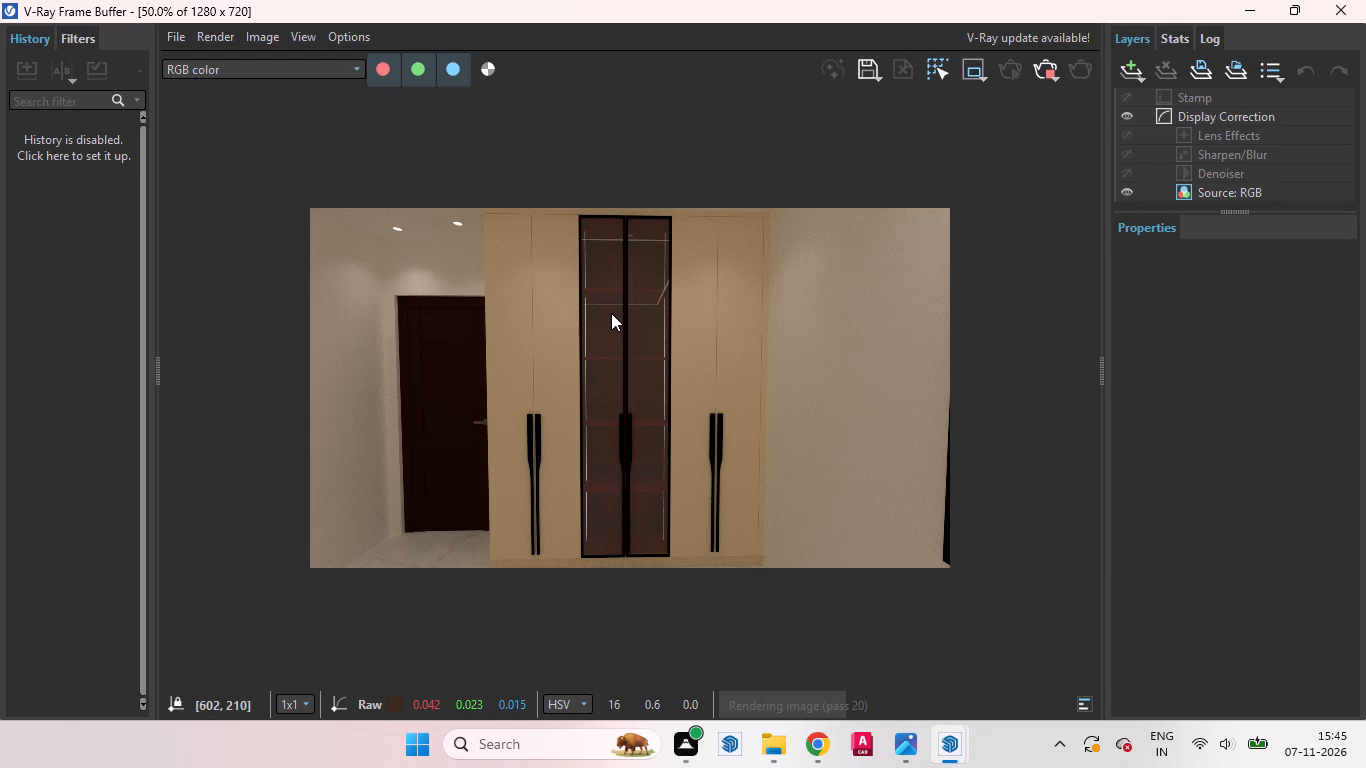
scroll(615, 323, "up", 1)
scroll(544, 233, "up", 1)
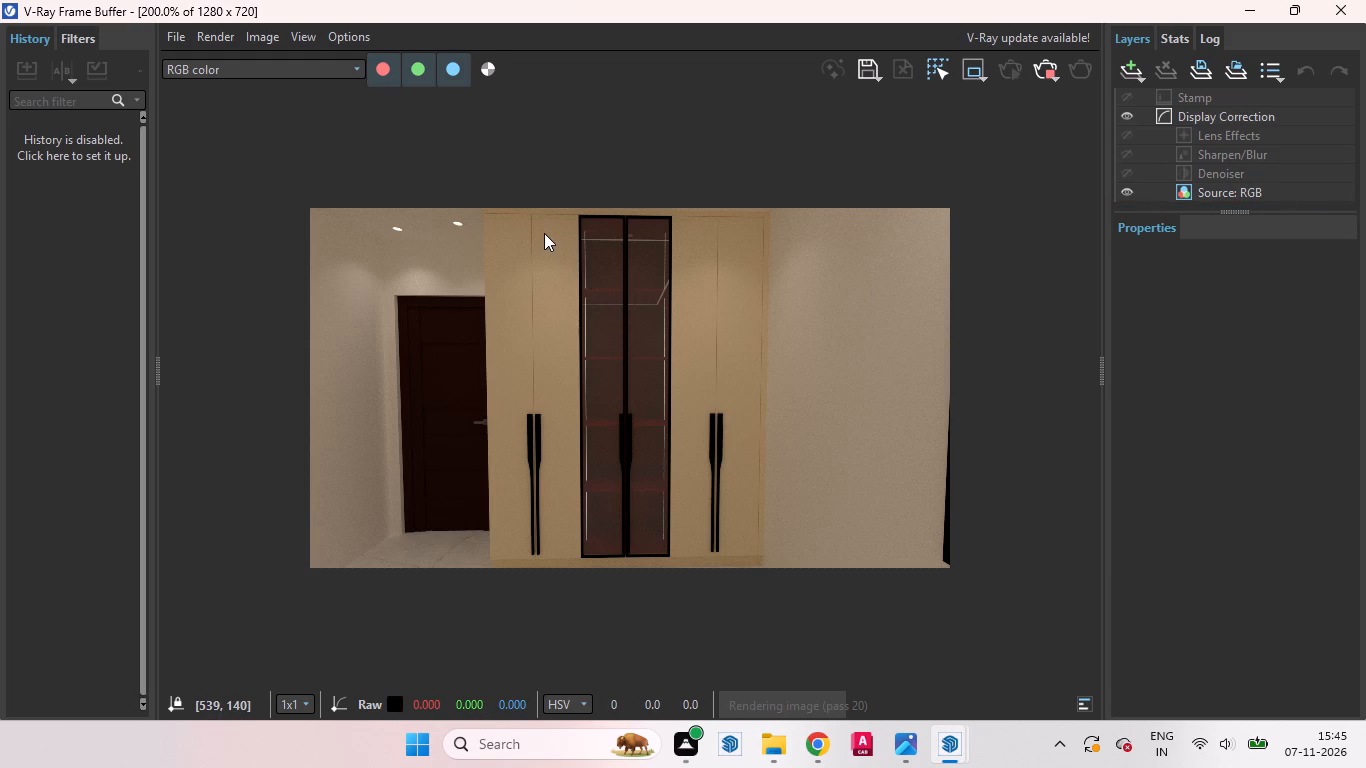
scroll(701, 270, "down", 1)
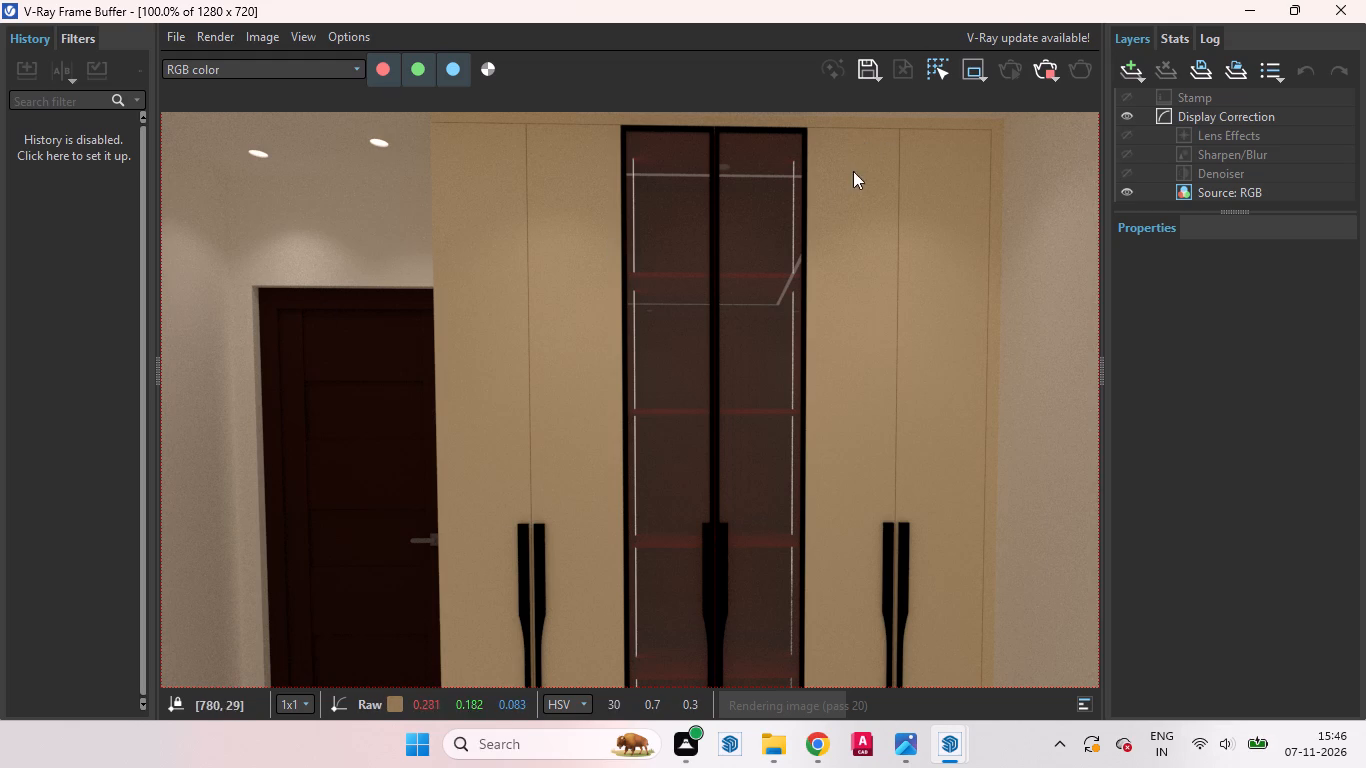
scroll(836, 231, "down", 1)
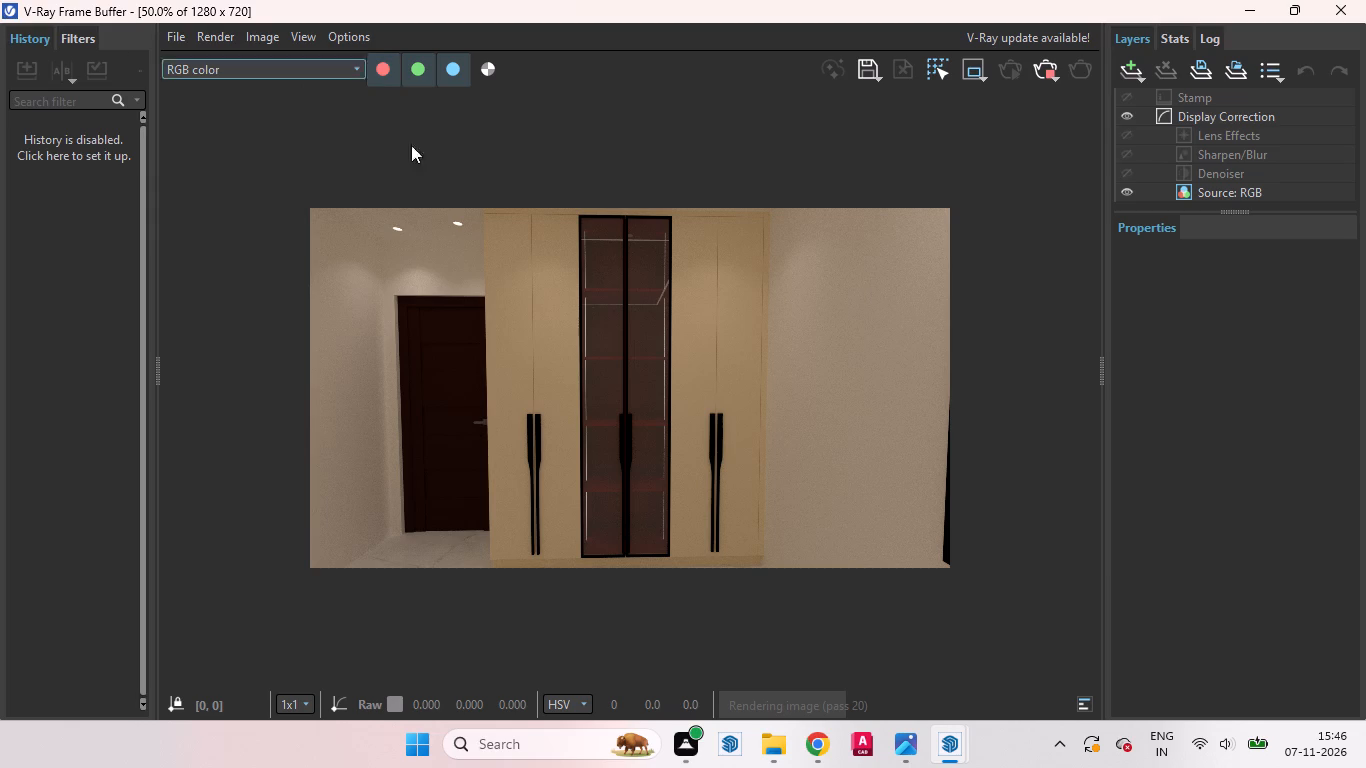
scroll(552, 237, "up", 1)
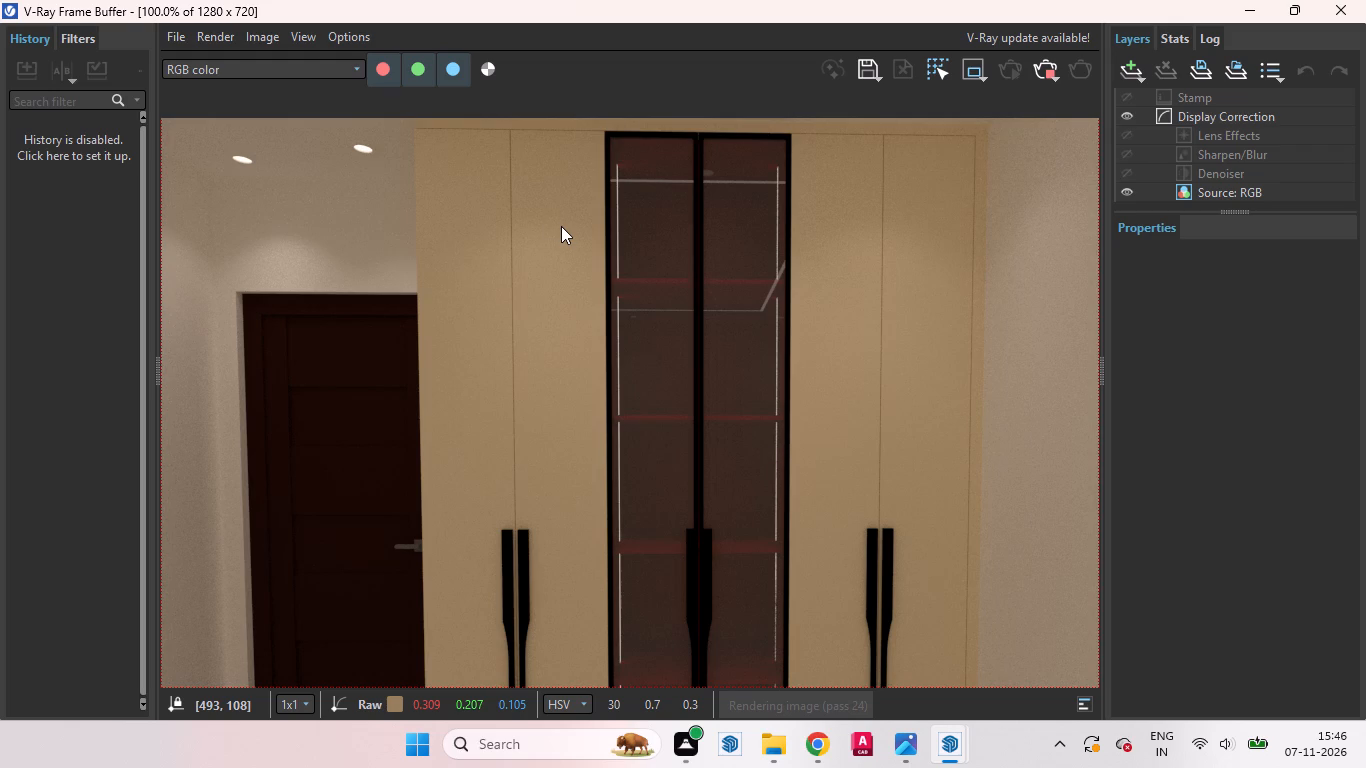
scroll(760, 338, "down", 1)
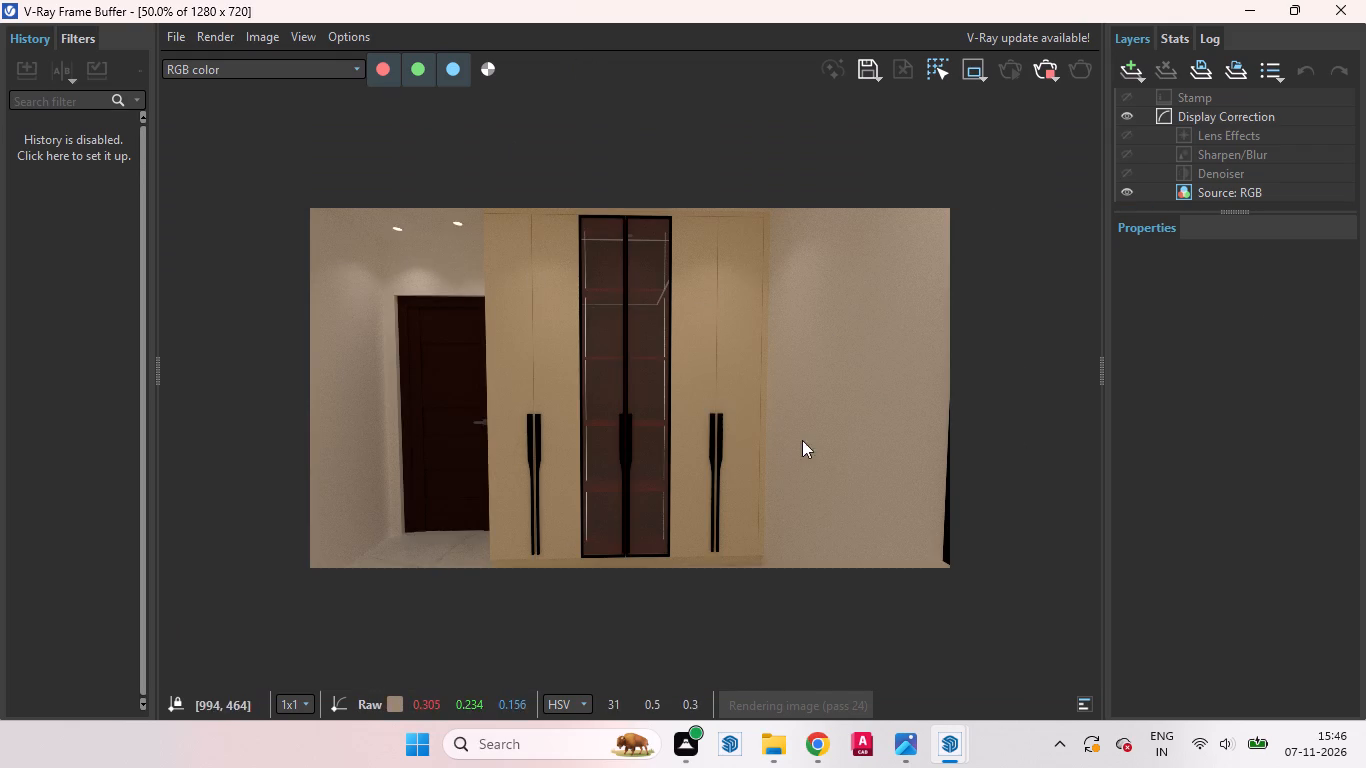
Examine the Scene 2 render's central glass doors, shelves and vertical light strips against the whole wardrobe.
scroll(725, 307, "up", 1)
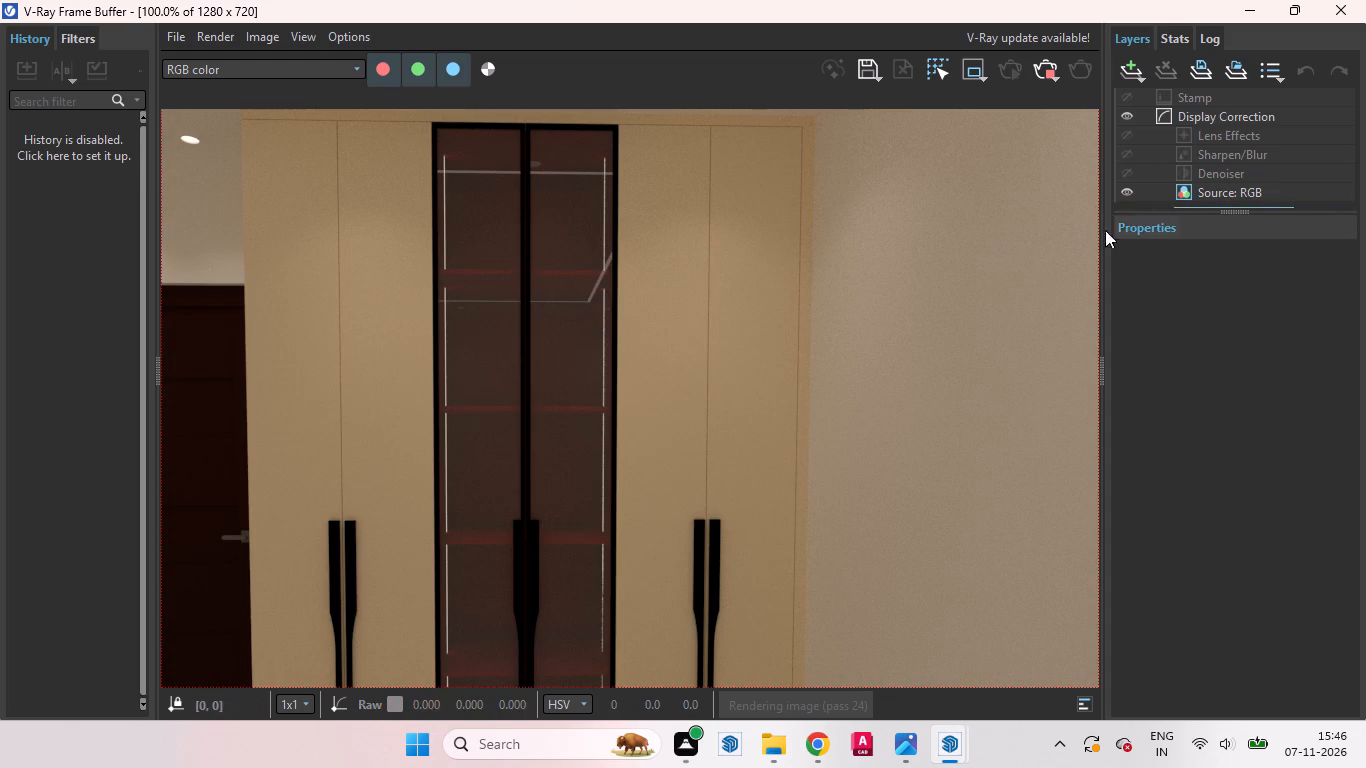
scroll(898, 305, "down", 2)
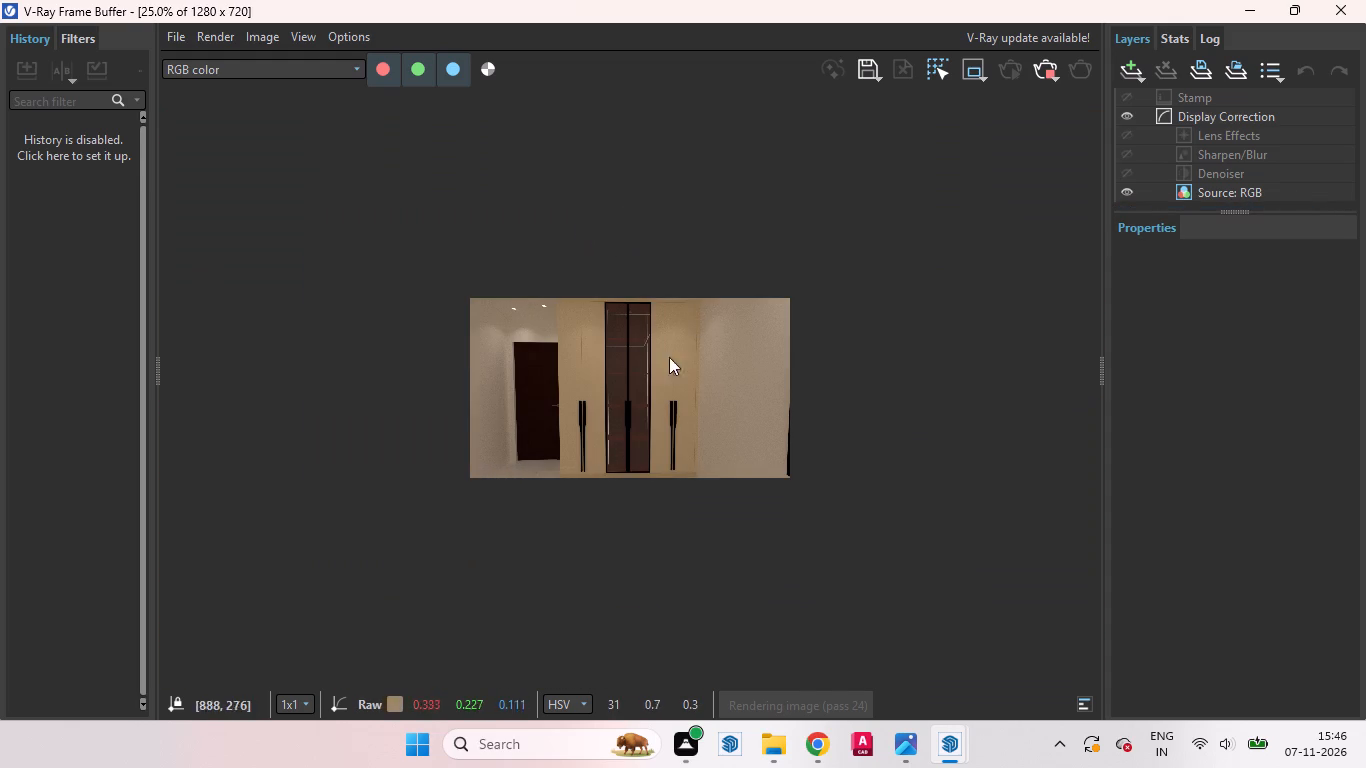
scroll(608, 353, "up", 4)
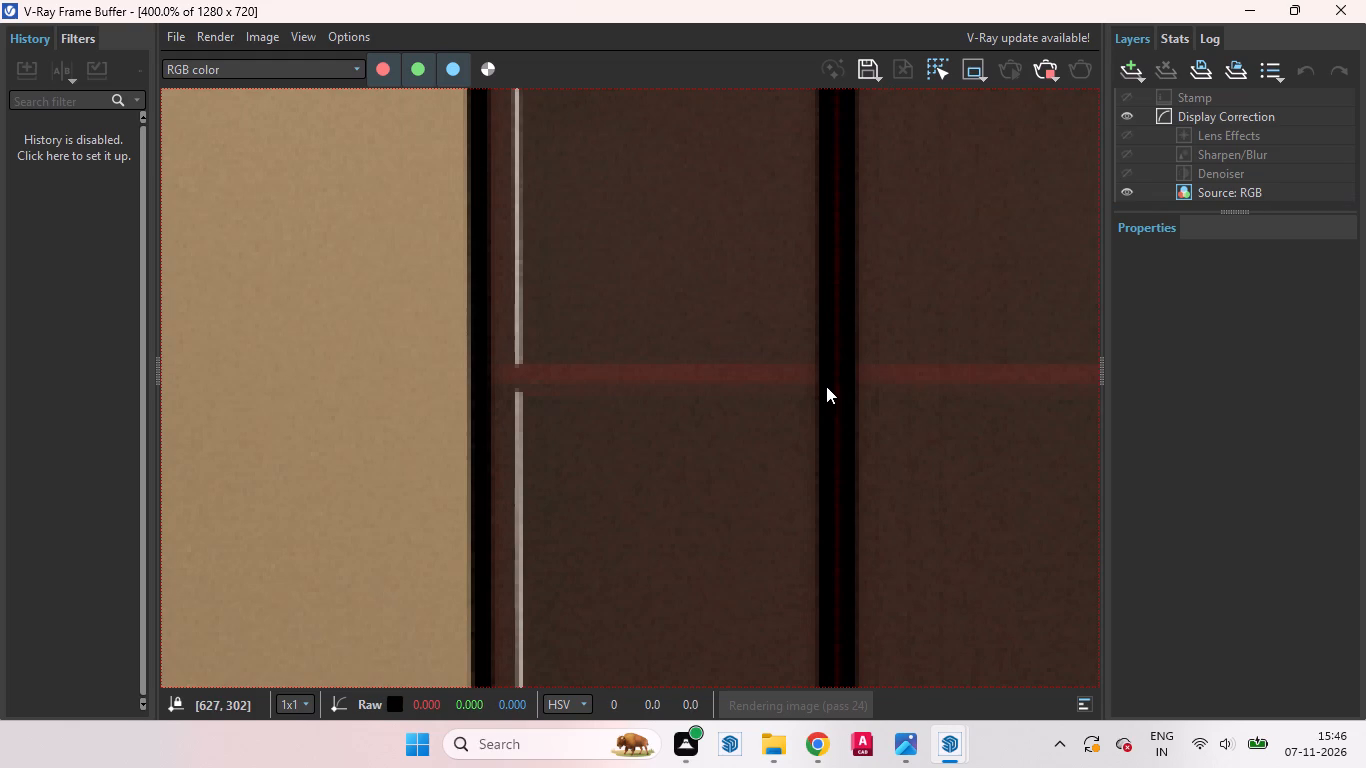
scroll(827, 386, "down", 2)
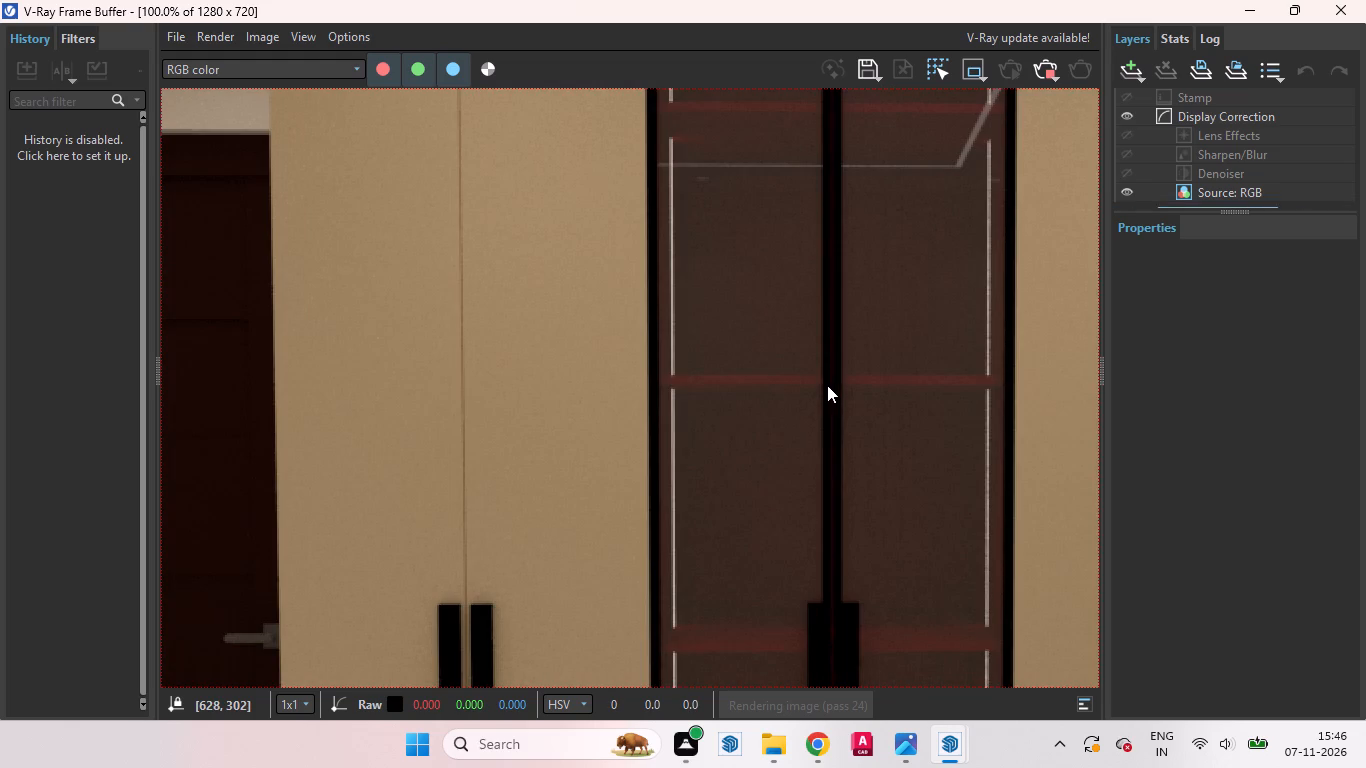
scroll(827, 383, "down", 1)
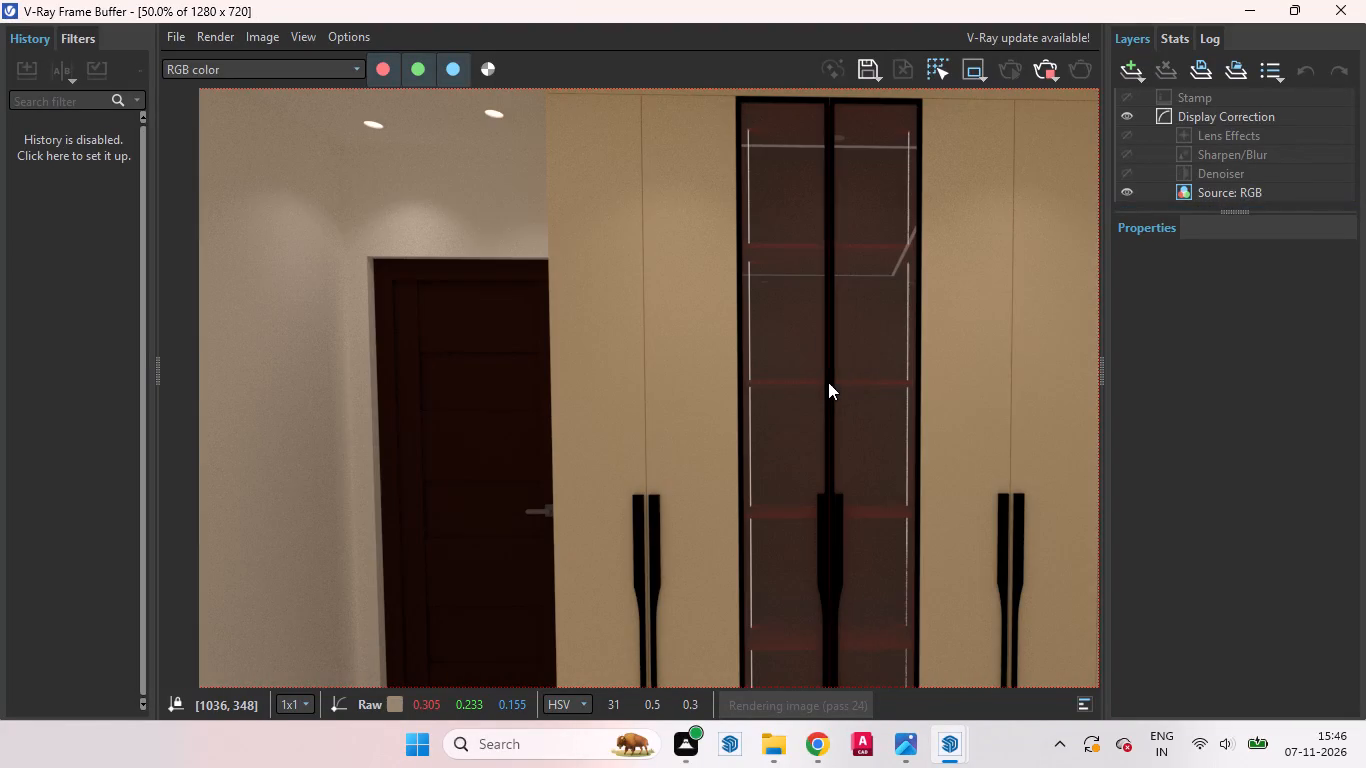
scroll(831, 382, "down", 1)
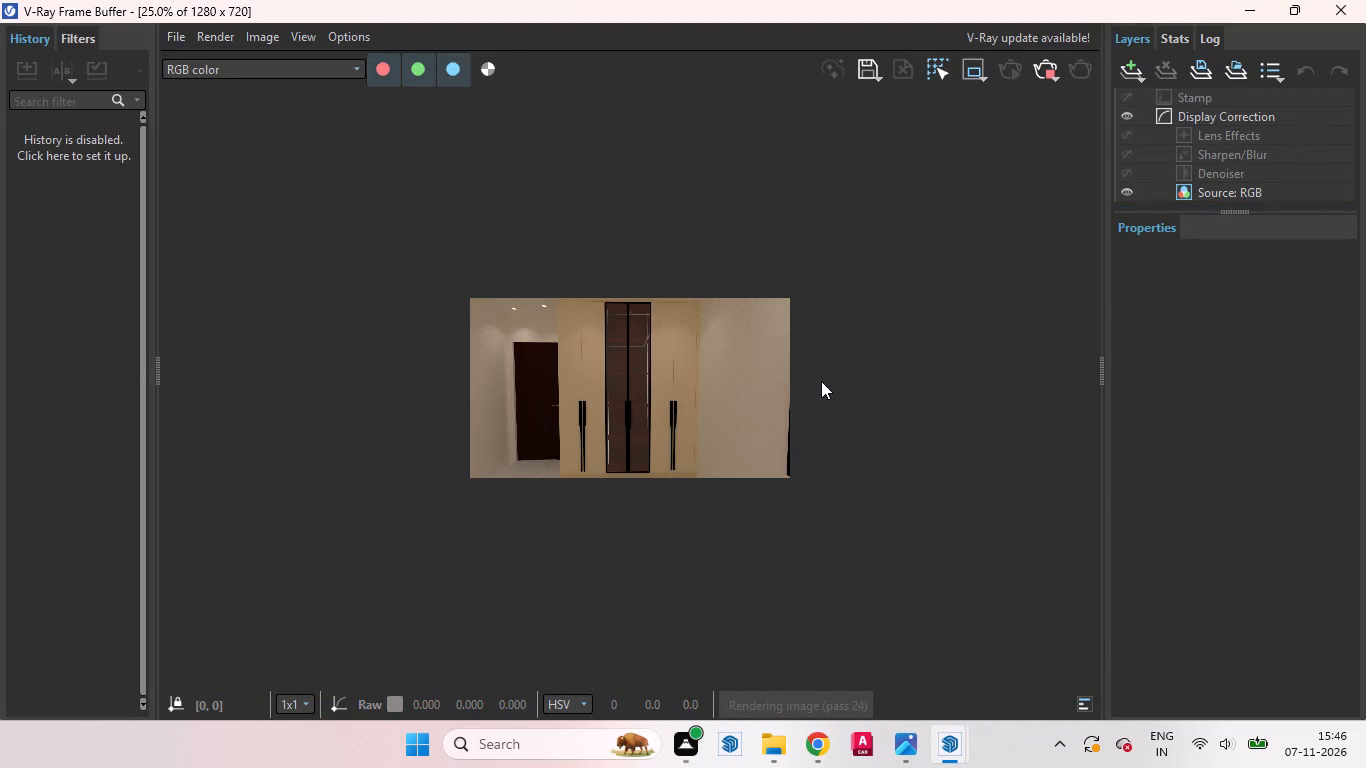
scroll(664, 364, "up", 2)
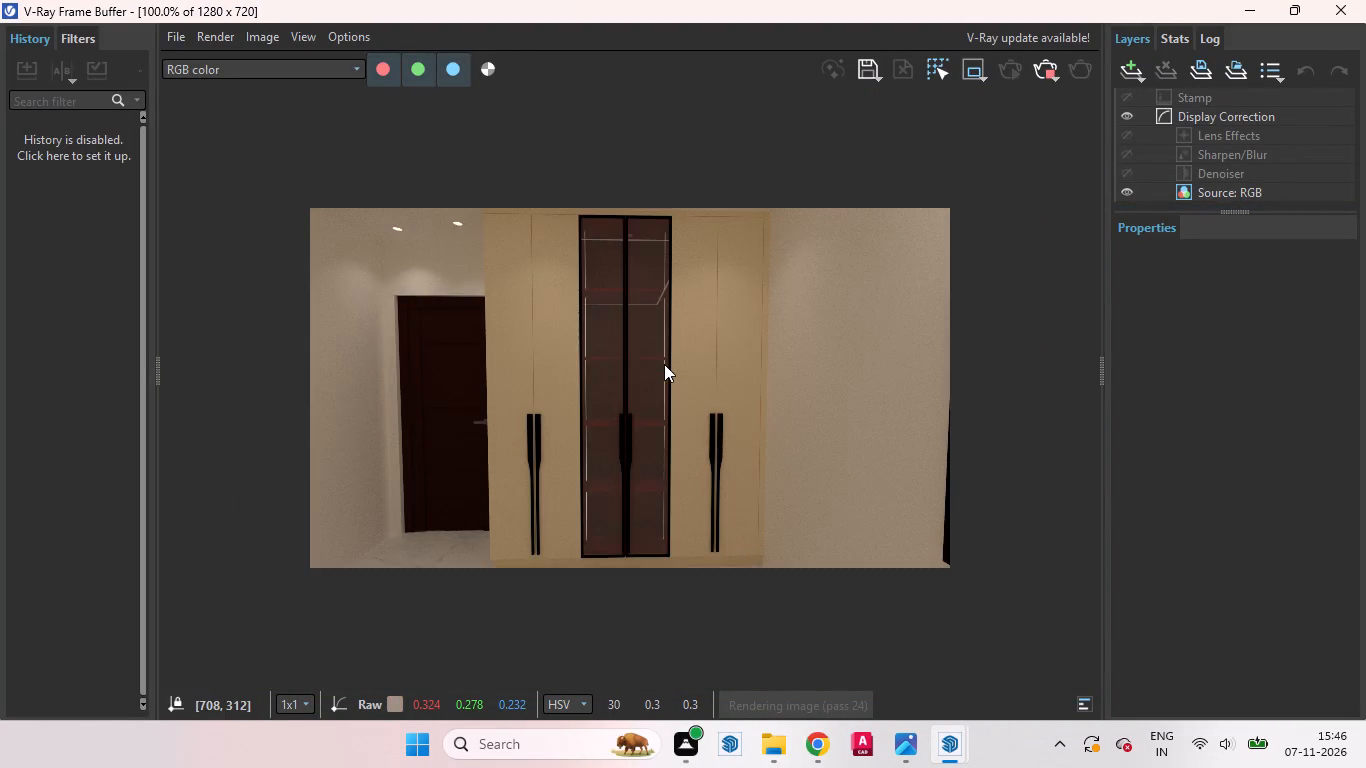
scroll(800, 410, "down", 1)
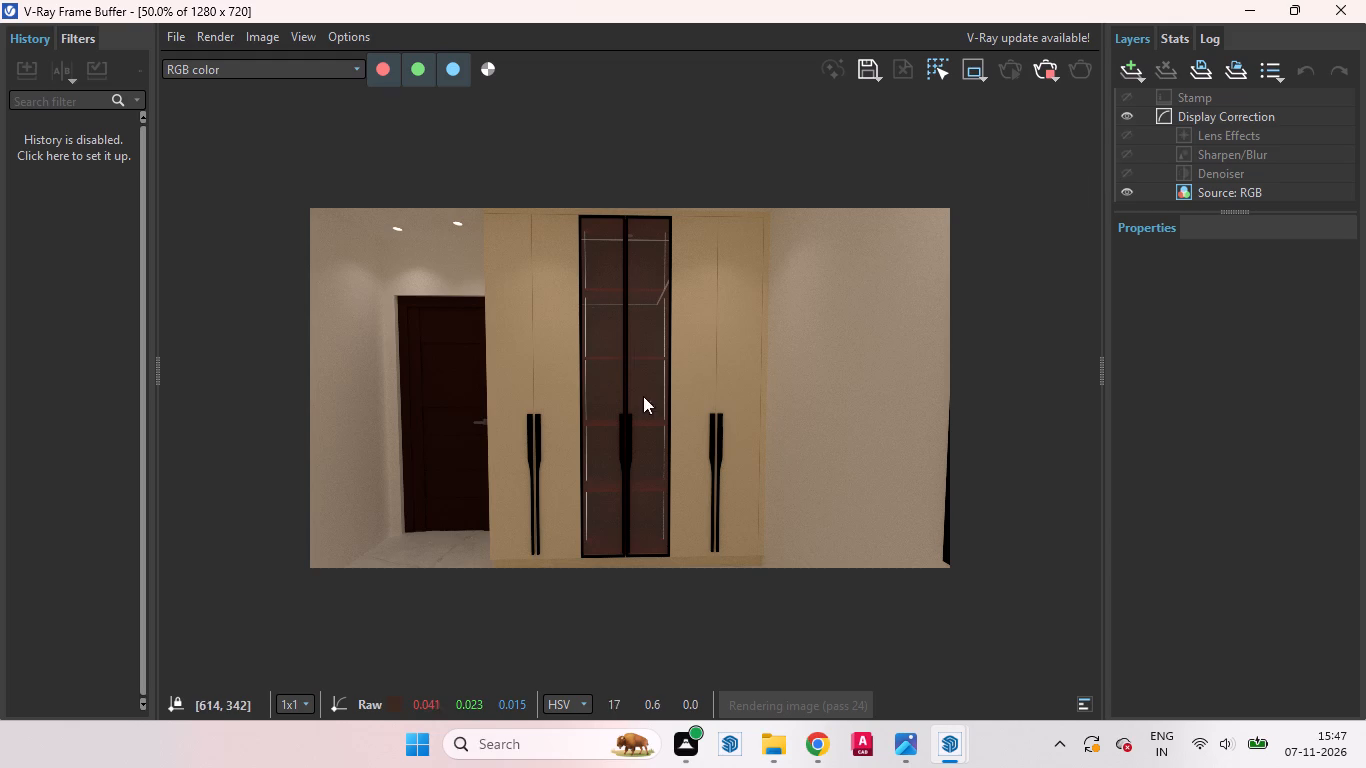
Inspect the black handles and door seam on the wardrobe pair beside the room door, comparing them with the full render.
scroll(527, 424, "up", 3)
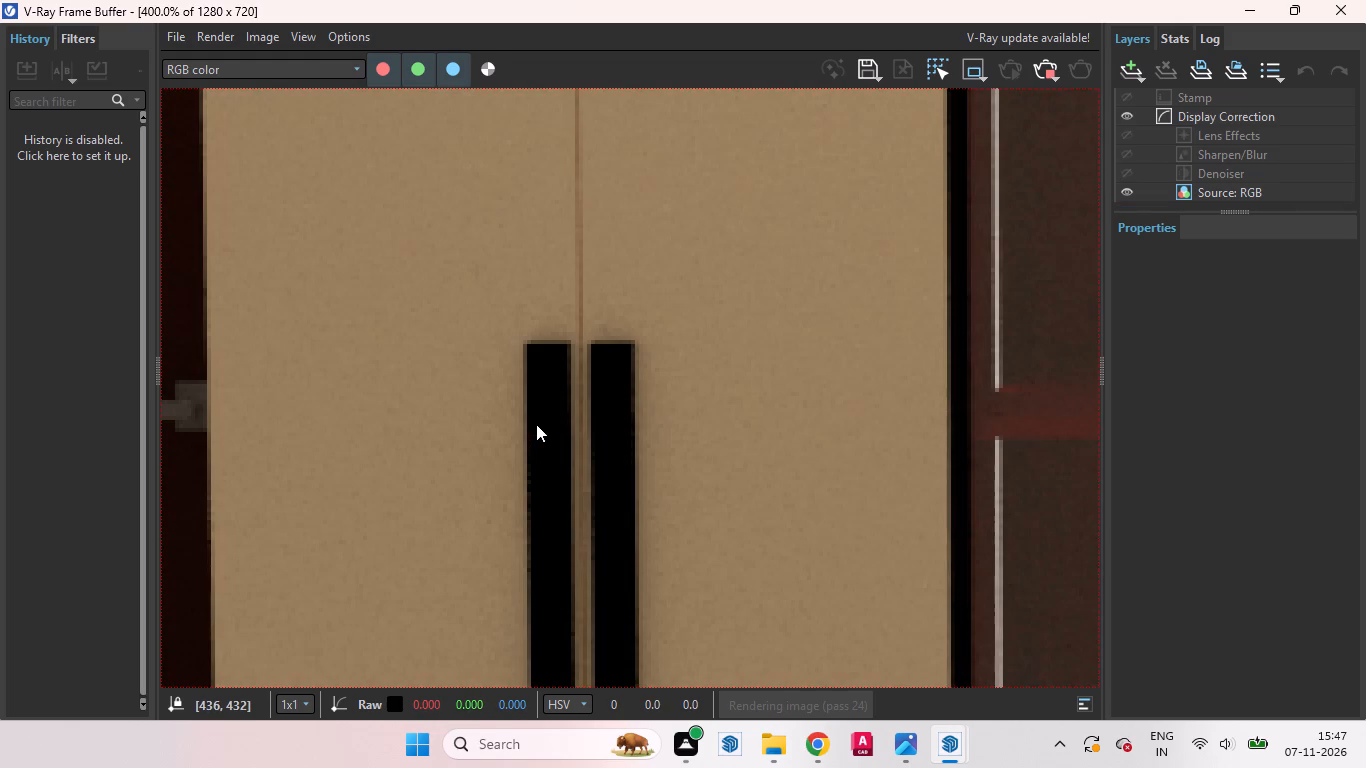
scroll(574, 380, "up", 2)
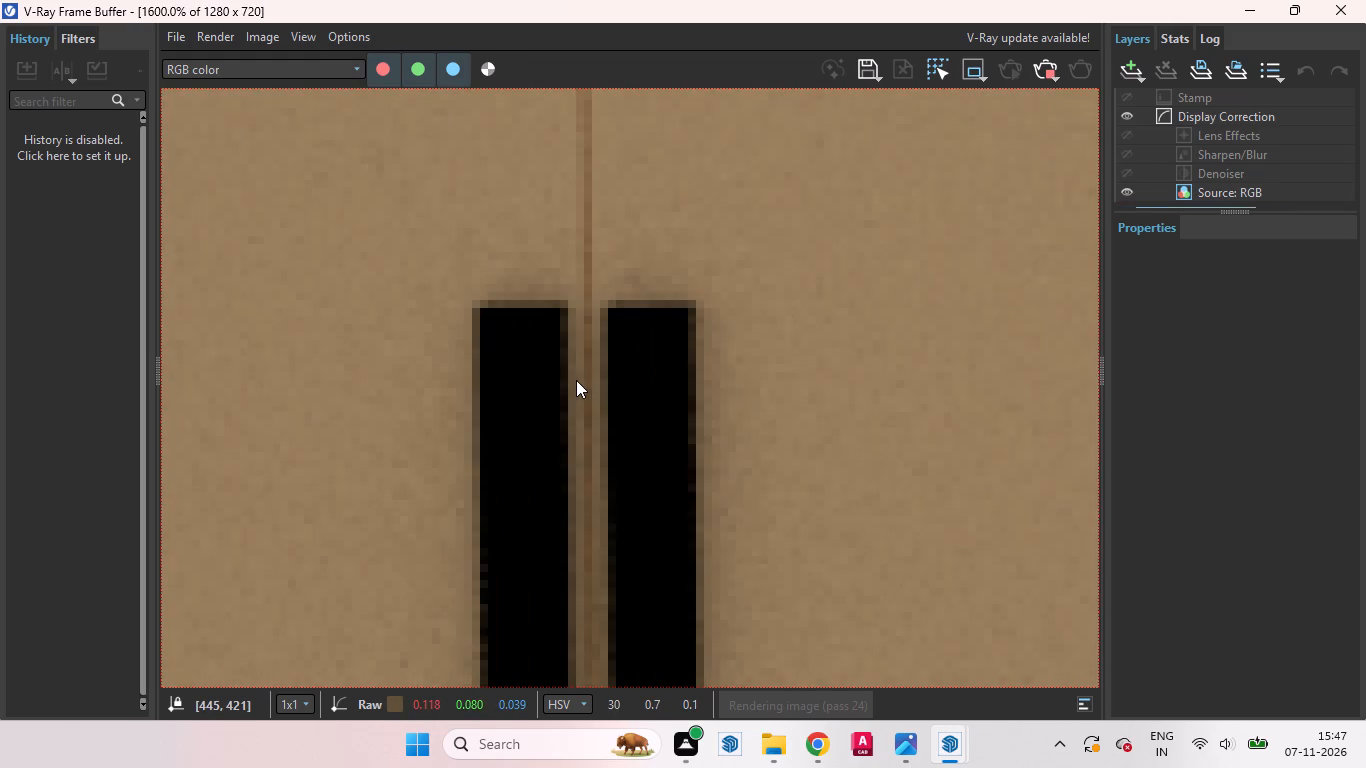
scroll(585, 380, "down", 4)
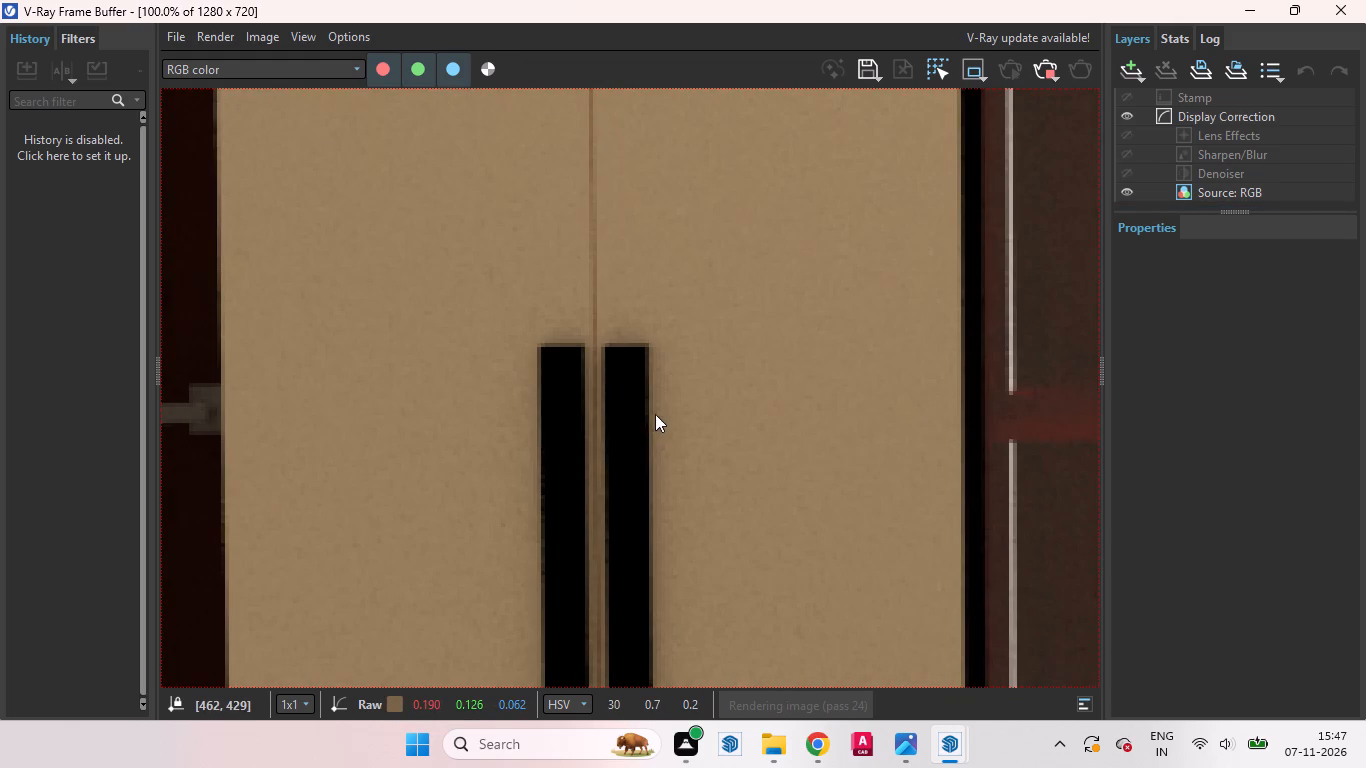
scroll(694, 330, "down", 2)
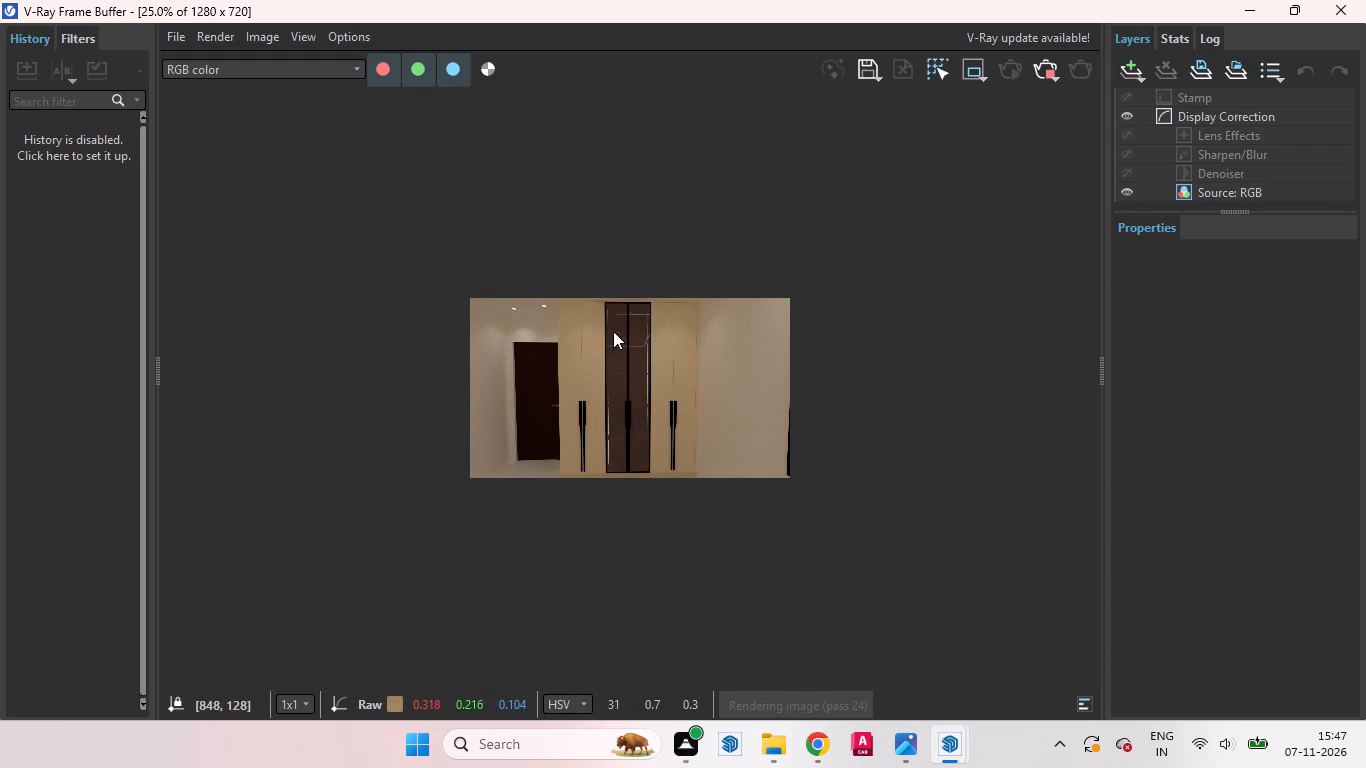
scroll(504, 354, "up", 3)
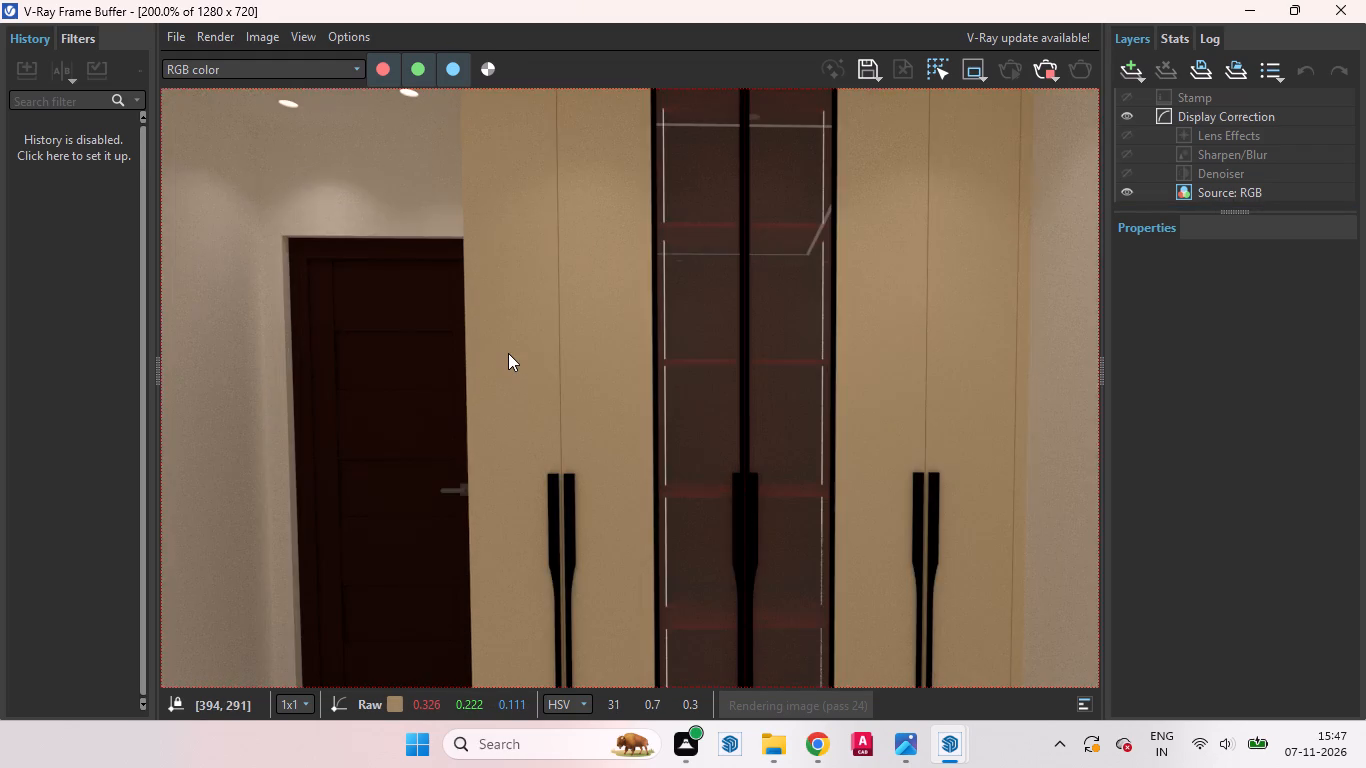
scroll(508, 353, "up", 1)
scroll(549, 357, "down", 4)
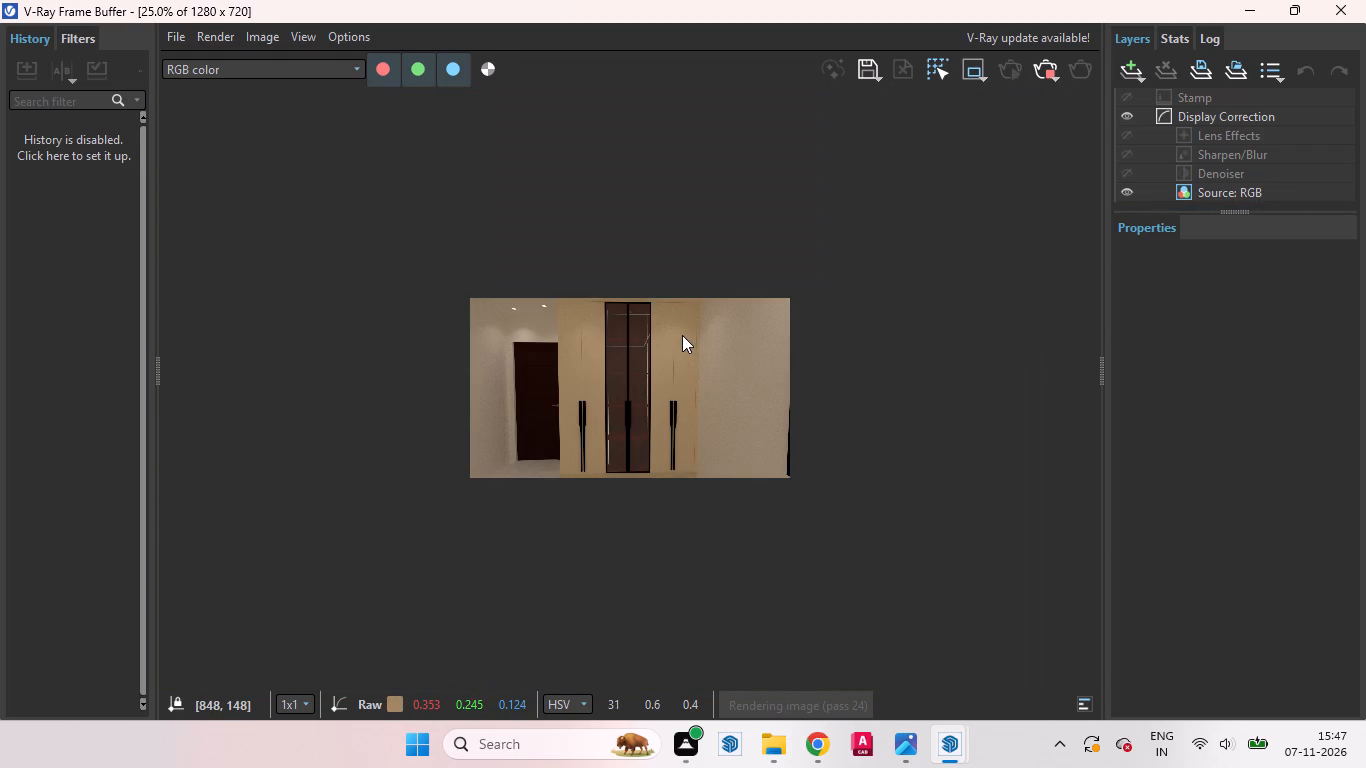
Inspect the wardrobe's upper corner beside the plain wall, checking the door-panel seams, frame edge and laminate finish in the render.
scroll(676, 368, "up", 2)
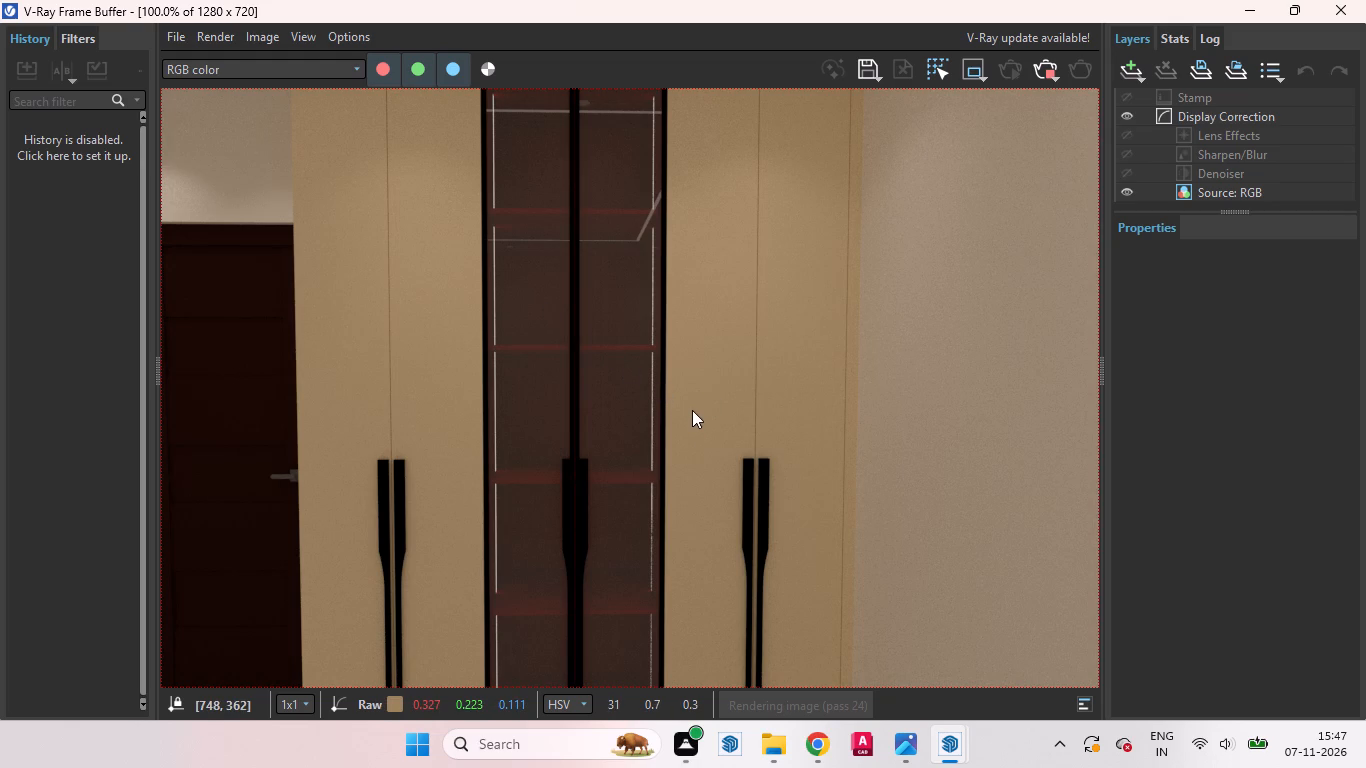
scroll(785, 346, "down", 1)
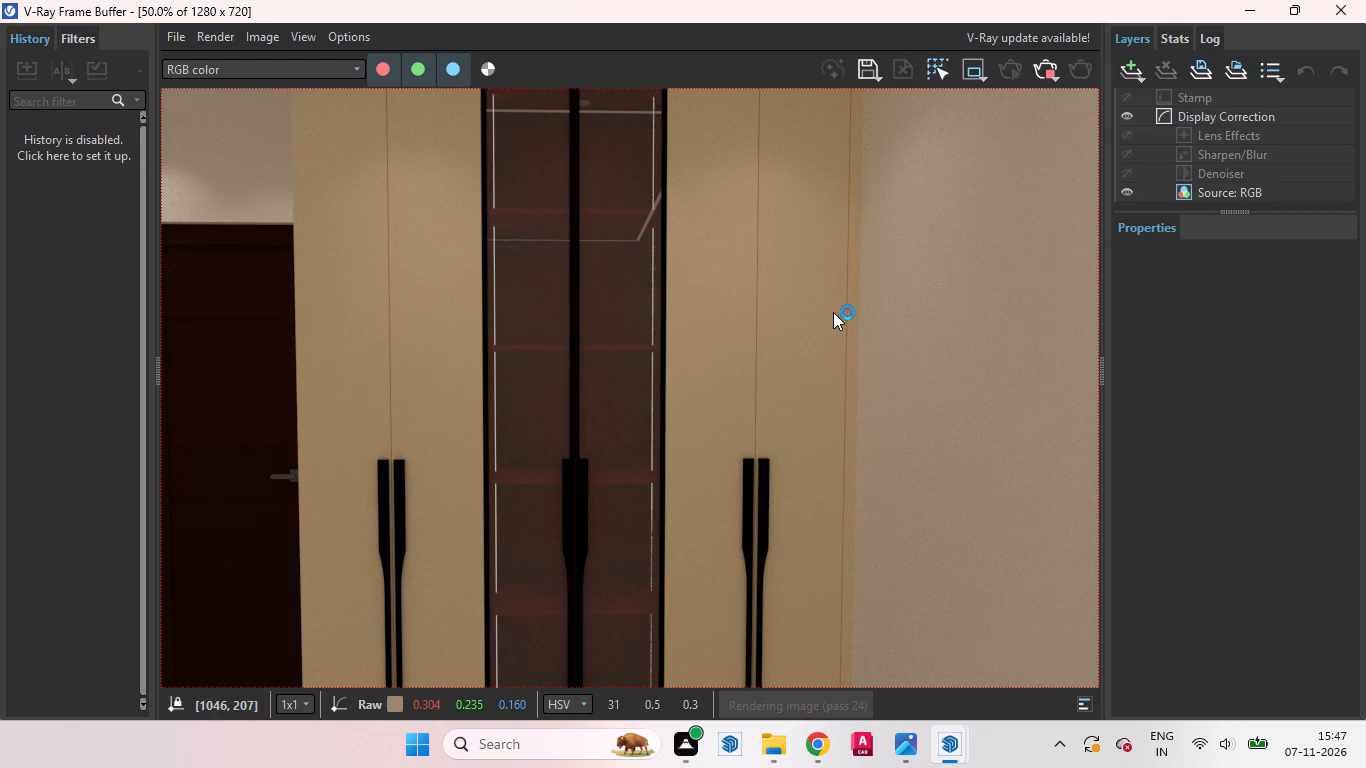
scroll(789, 297, "down", 1)
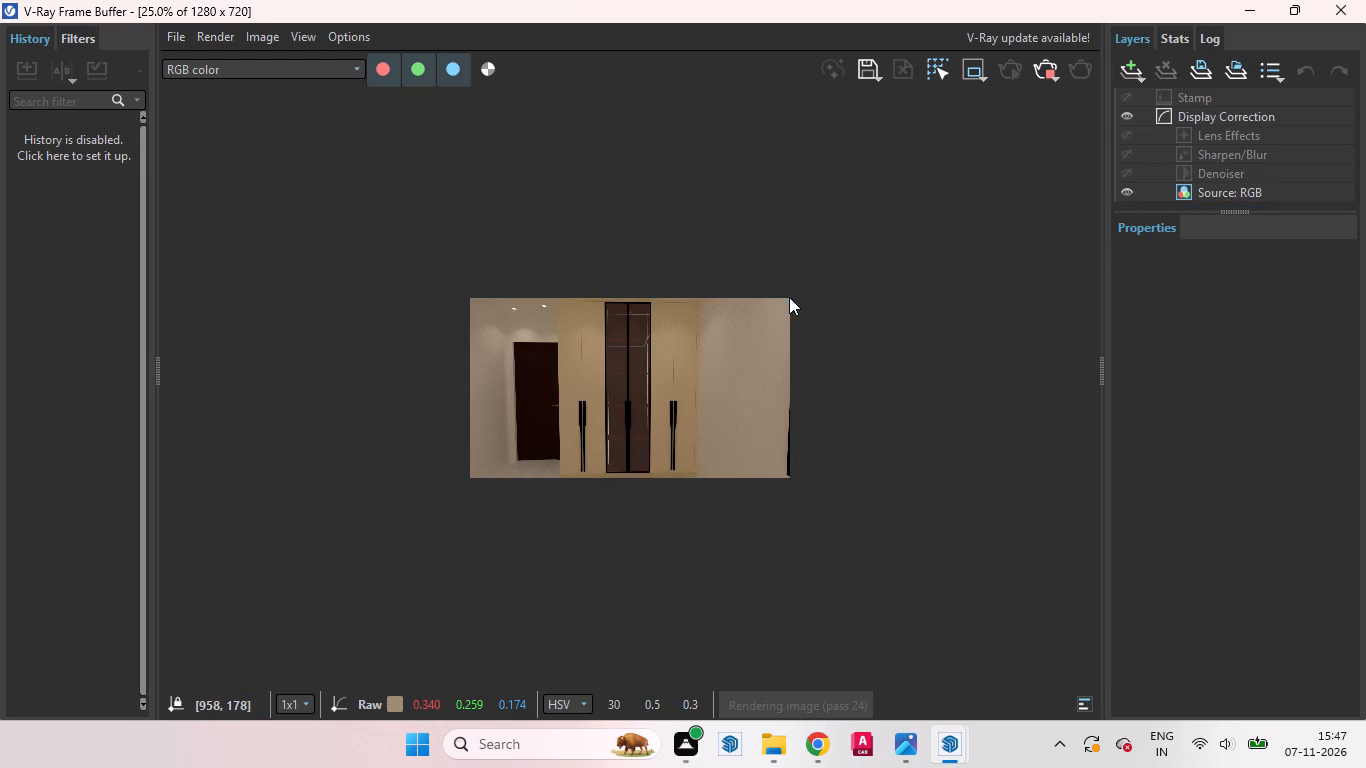
scroll(724, 306, "up", 2)
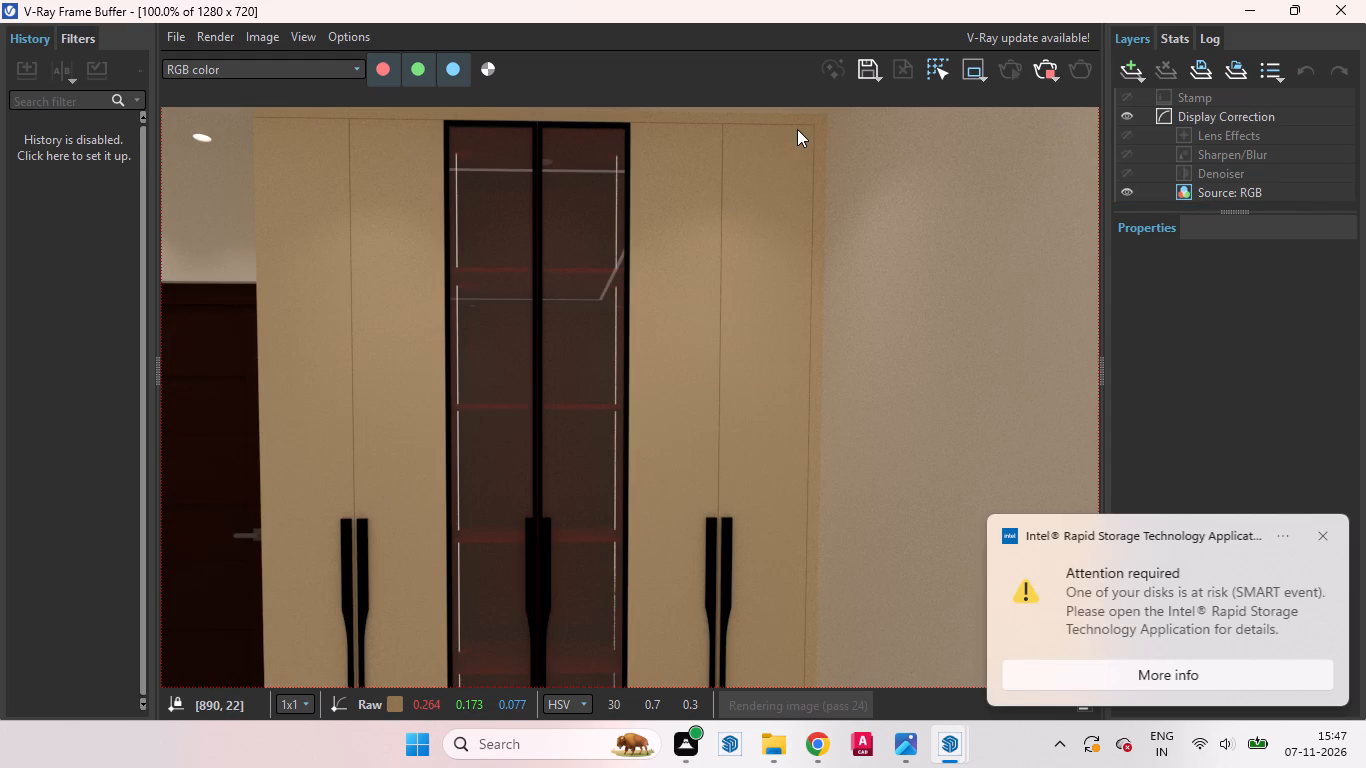
scroll(797, 129, "up", 3)
scroll(820, 152, "down", 1)
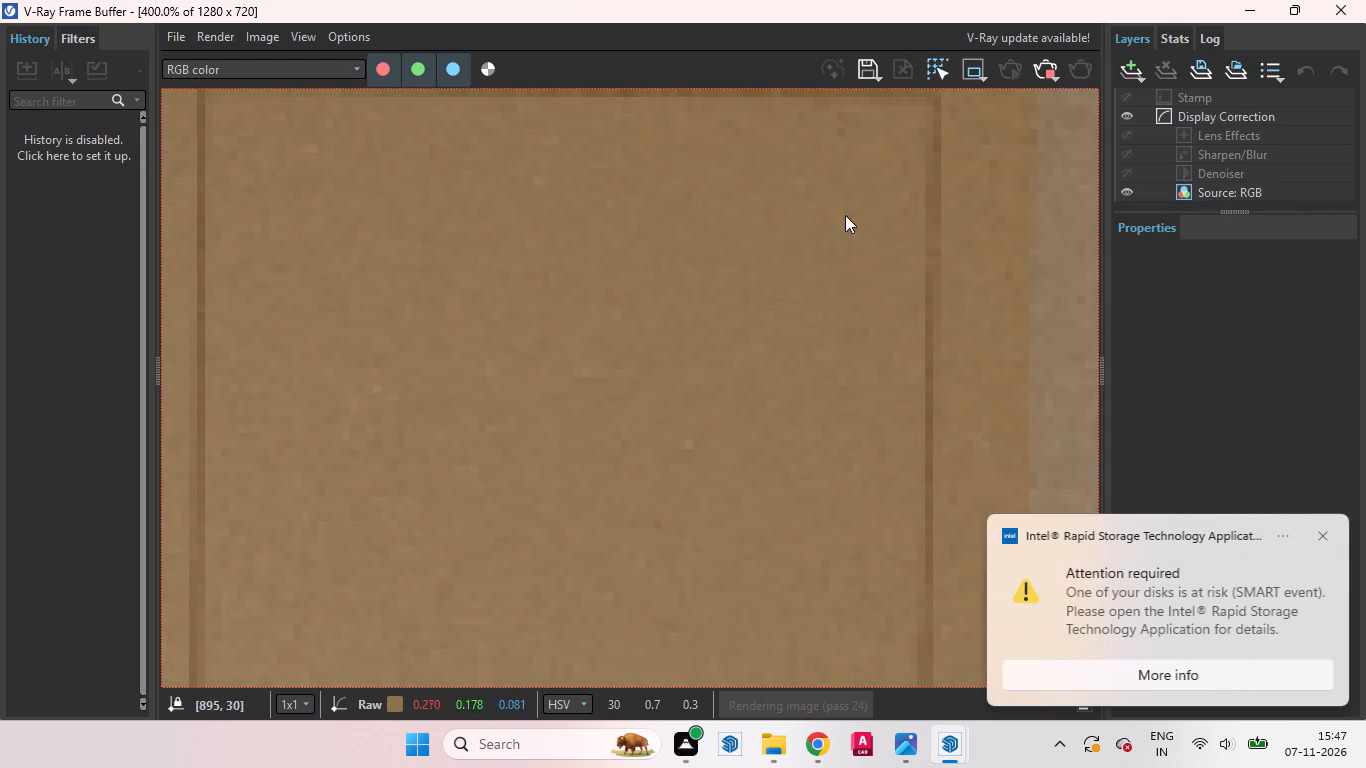
scroll(845, 215, "down", 1)
scroll(863, 191, "up", 1)
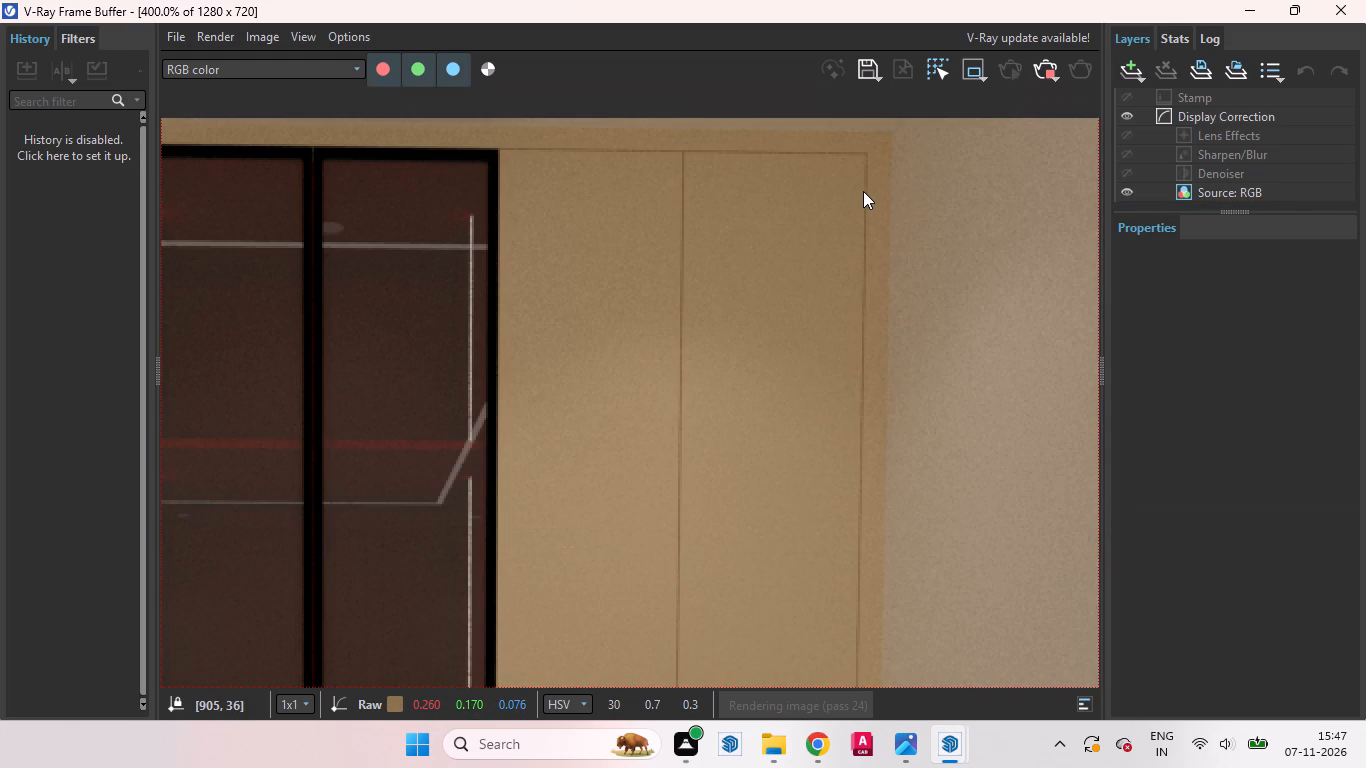
scroll(865, 175, "up", 1)
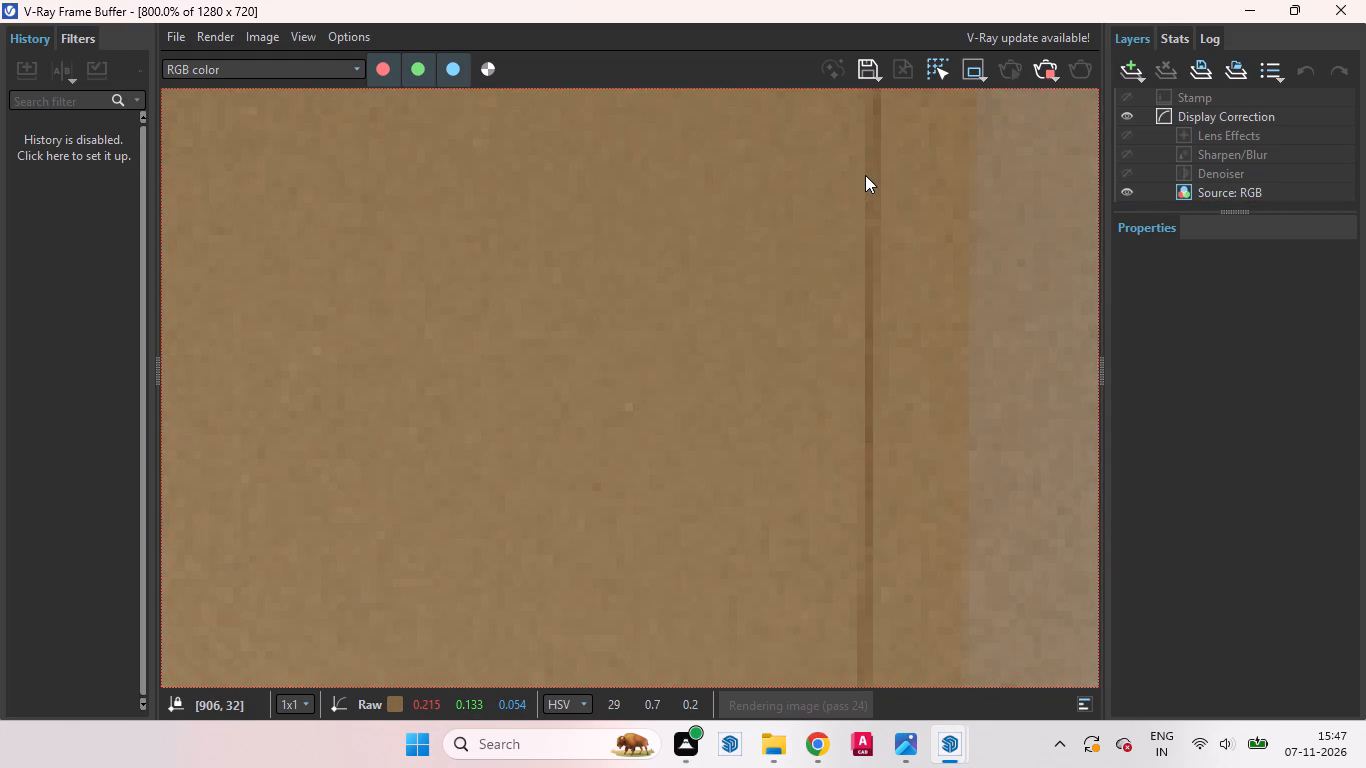
scroll(865, 175, "down", 1)
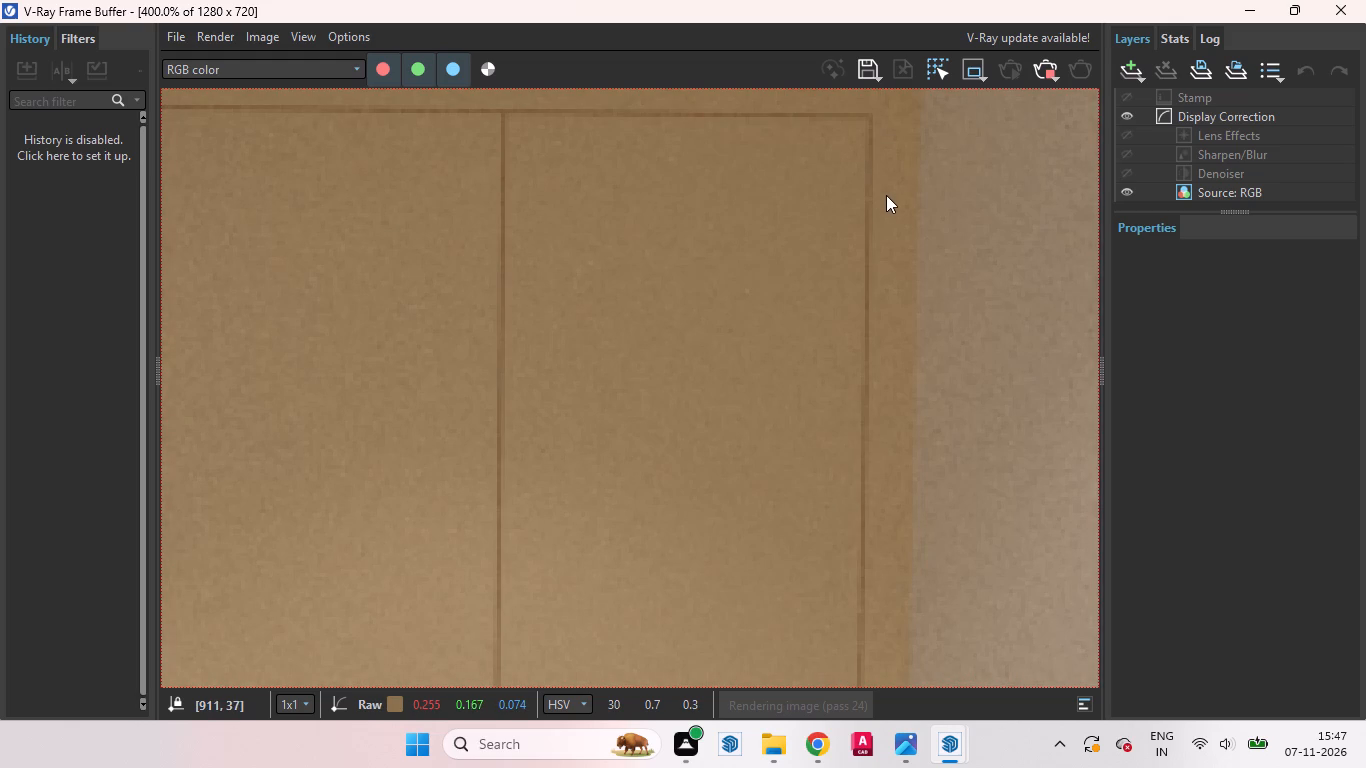
scroll(890, 197, "down", 2)
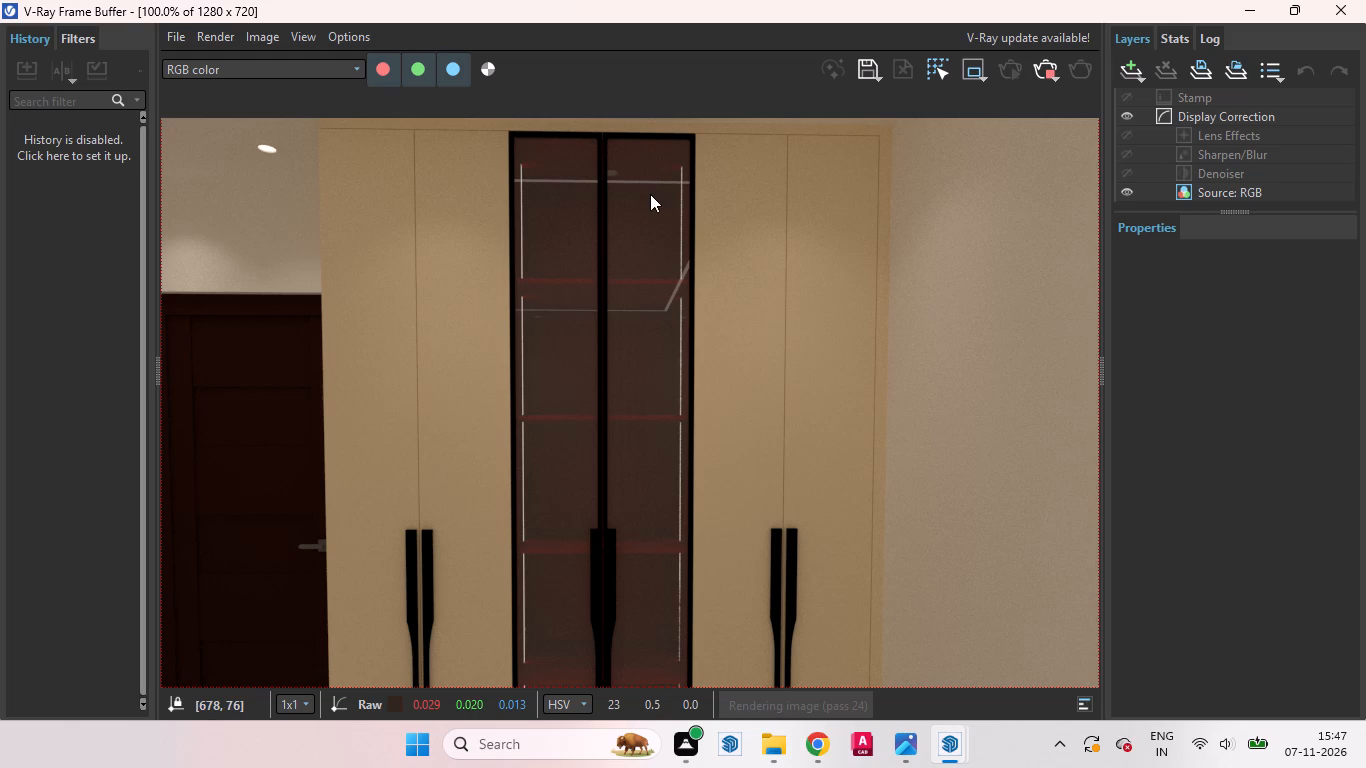
scroll(700, 249, "down", 1)
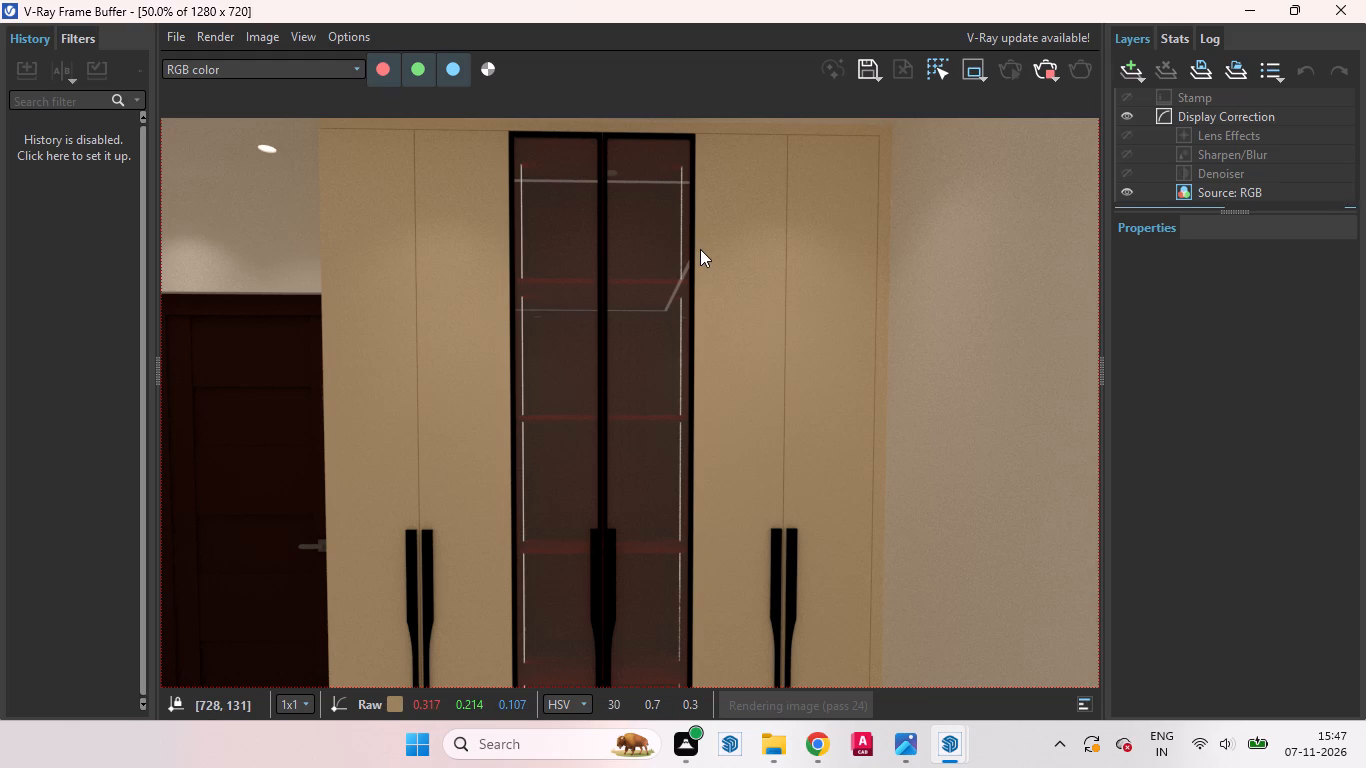
scroll(700, 249, "down", 1)
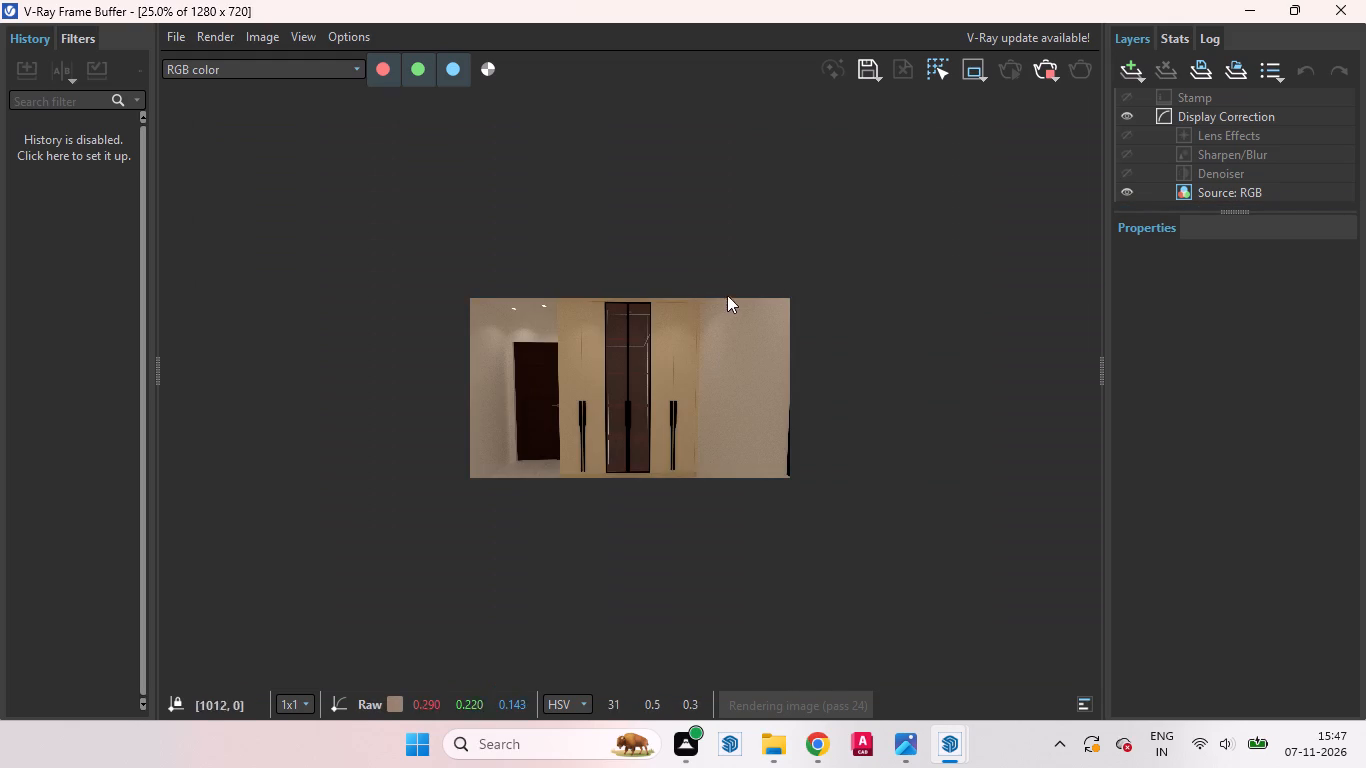
Recheck the cream wardrobe doors beside the room door, focusing on their surface, centre seam and tapered black handles.
scroll(540, 356, "up", 2)
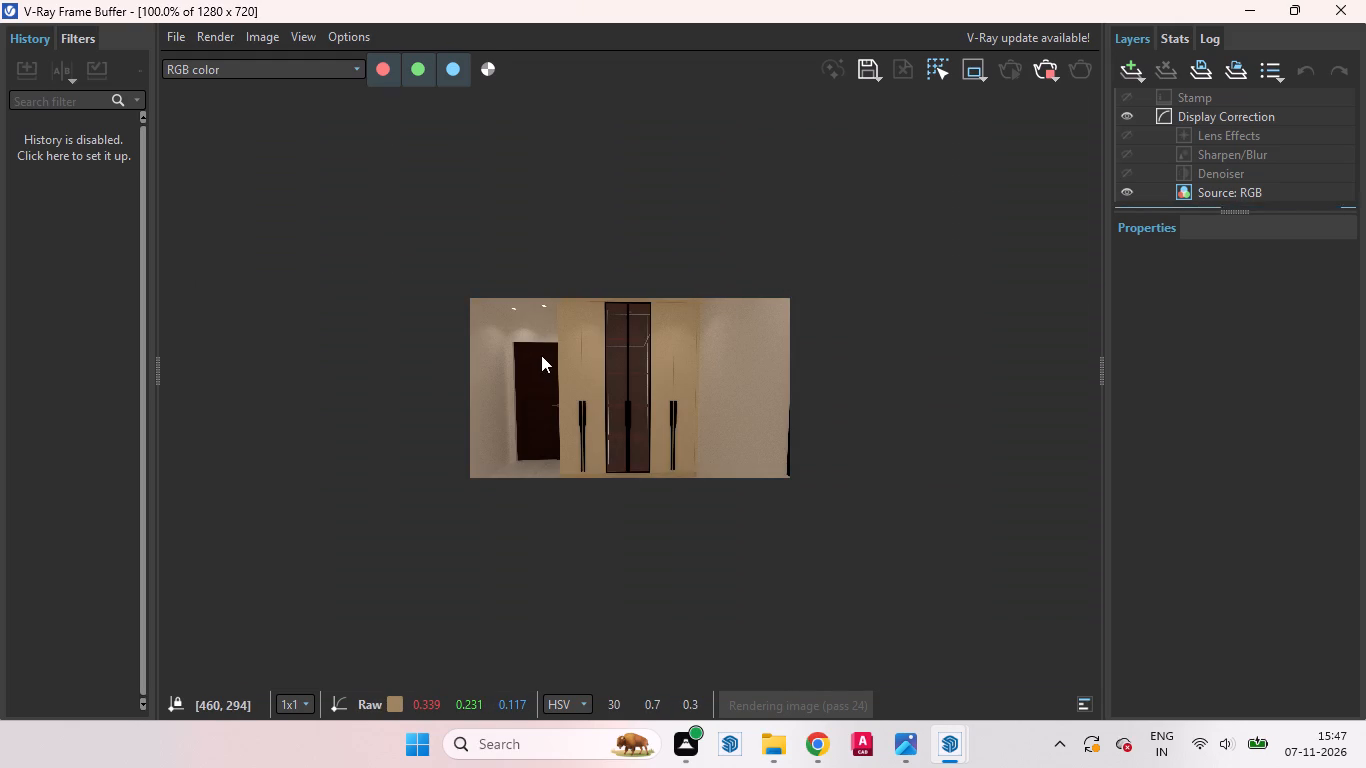
scroll(544, 330, "up", 2)
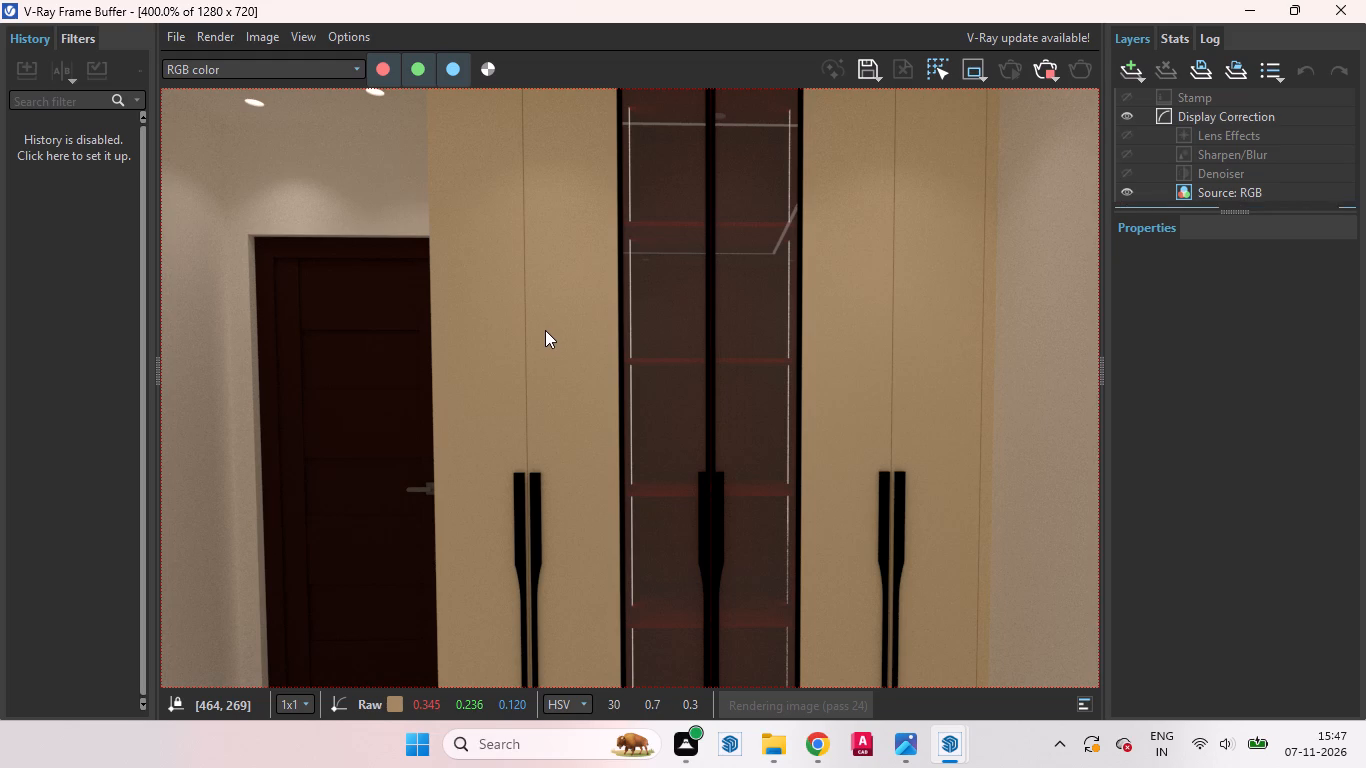
scroll(809, 383, "down", 1)
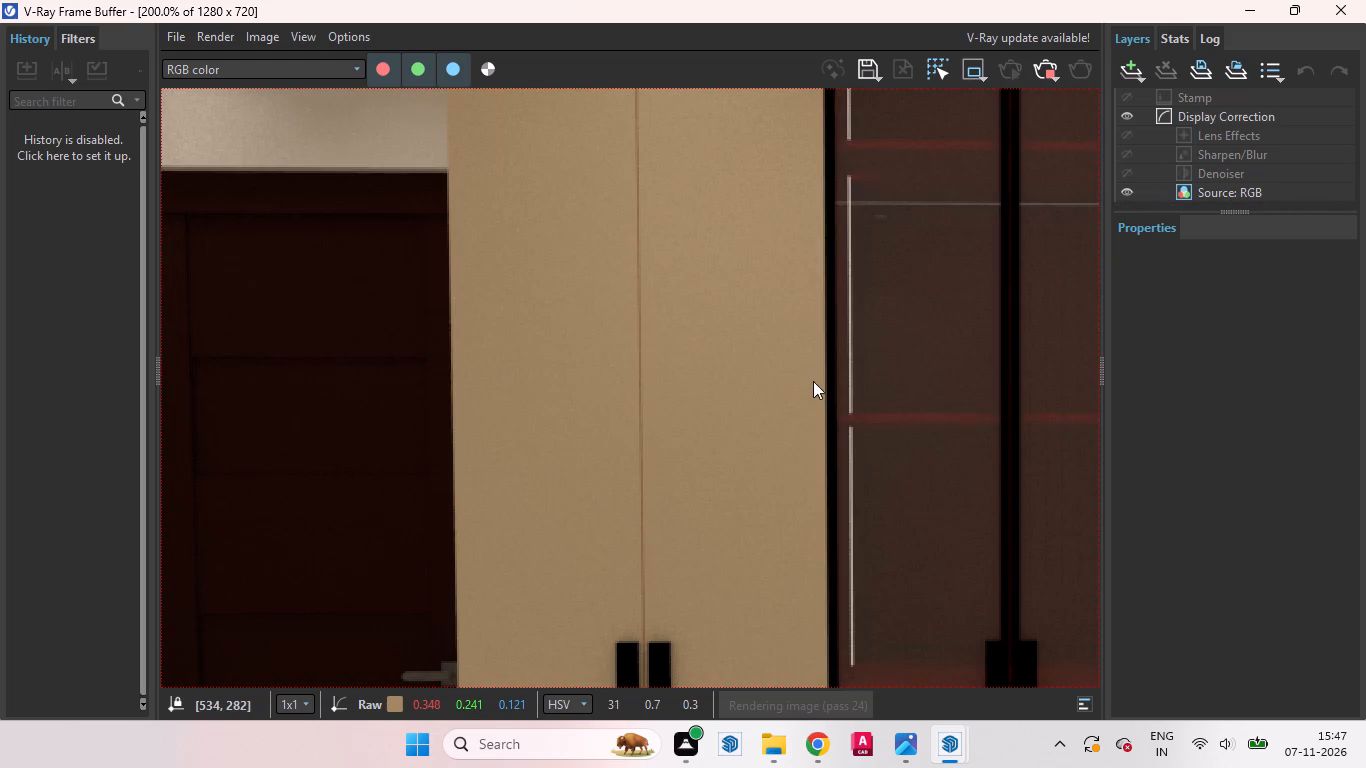
scroll(813, 283, "down", 2)
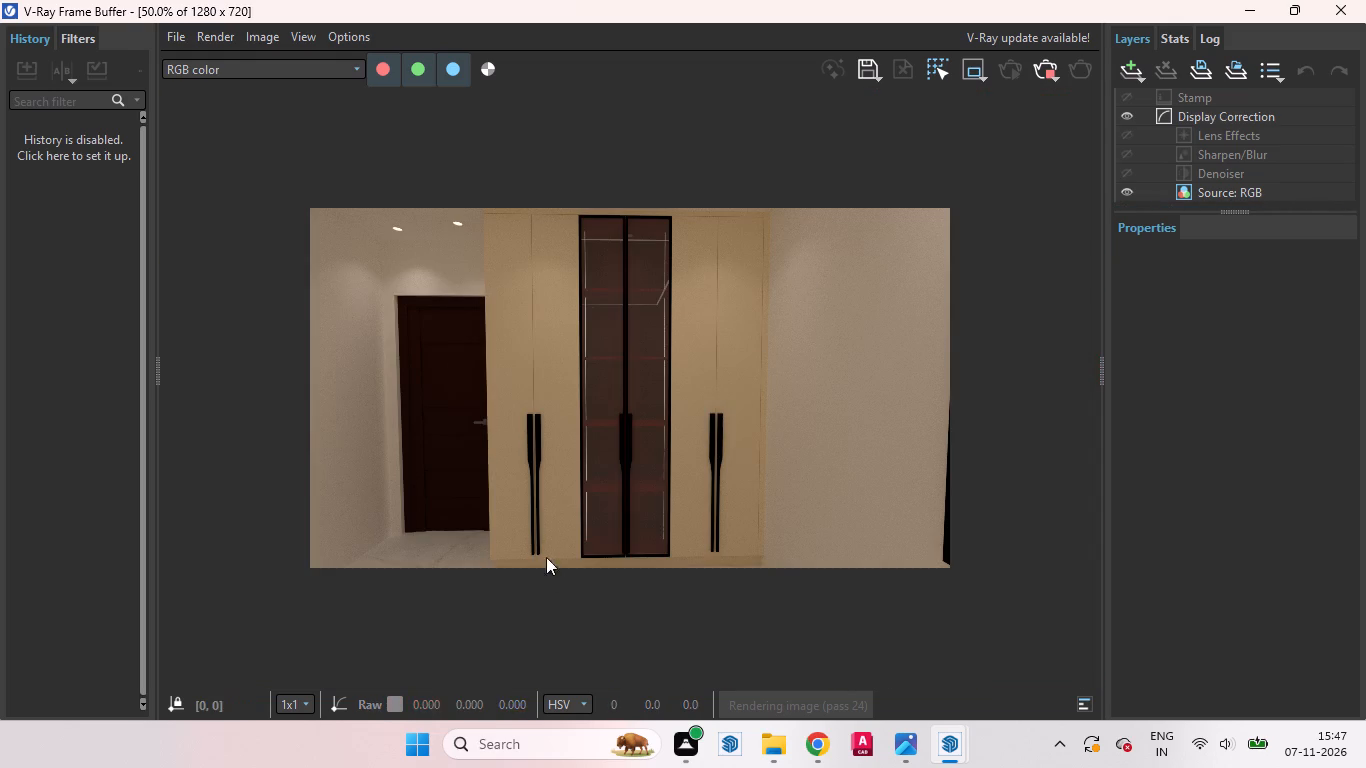
scroll(525, 513, "up", 2)
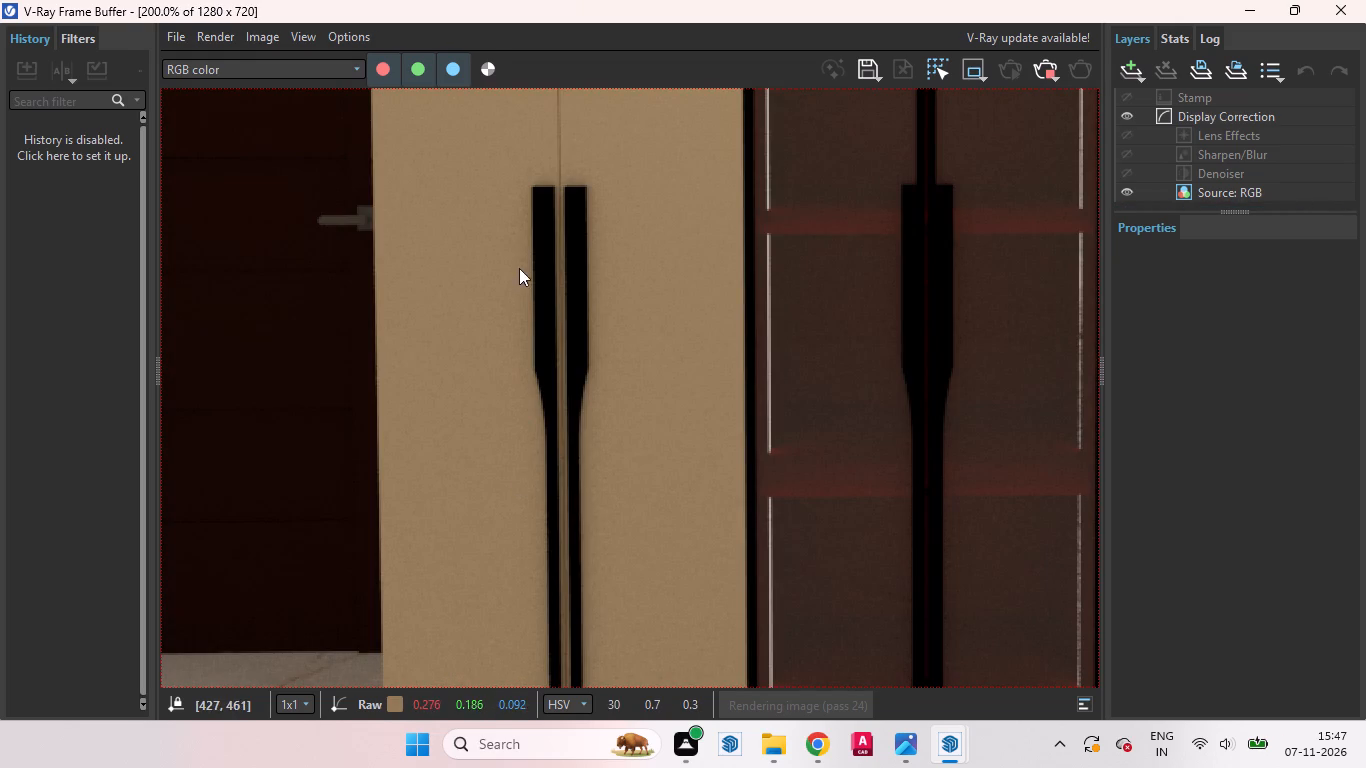
scroll(554, 176, "up", 2)
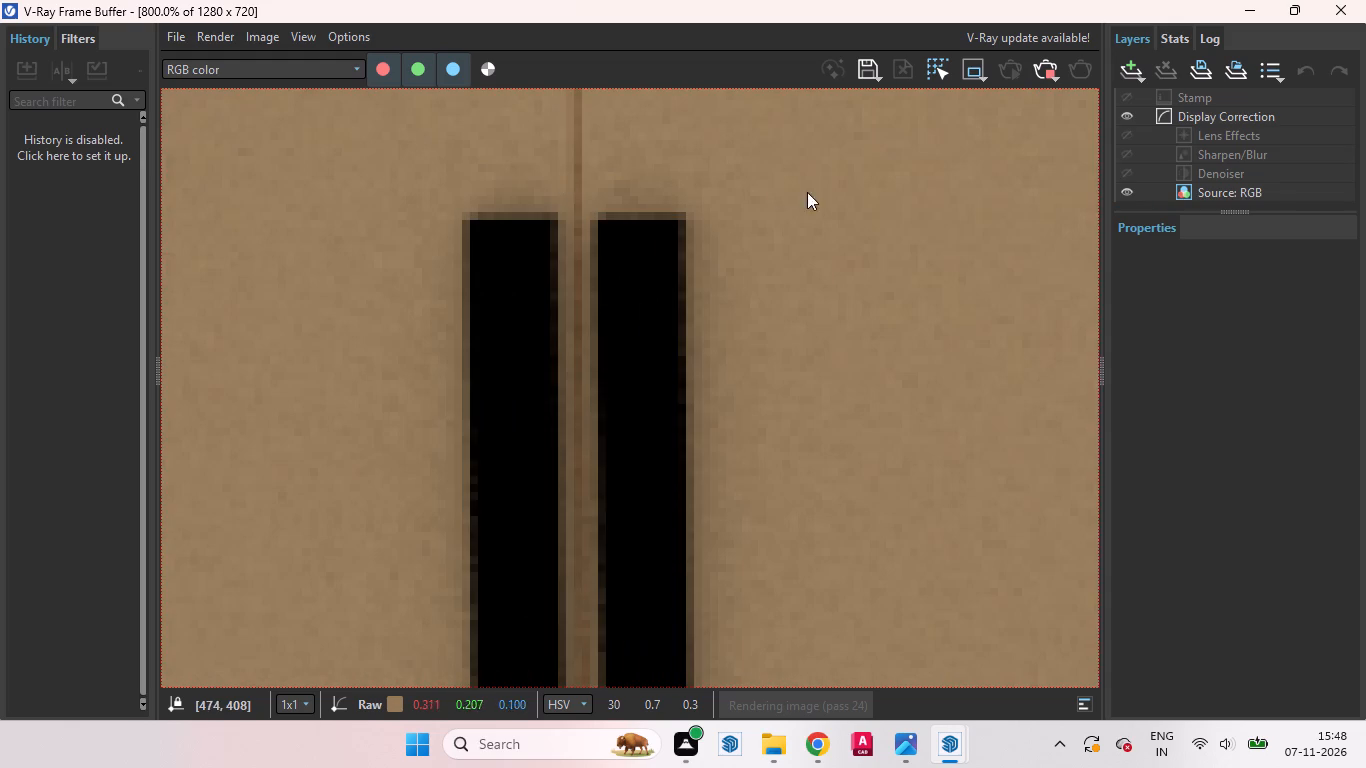
scroll(809, 194, "down", 5)
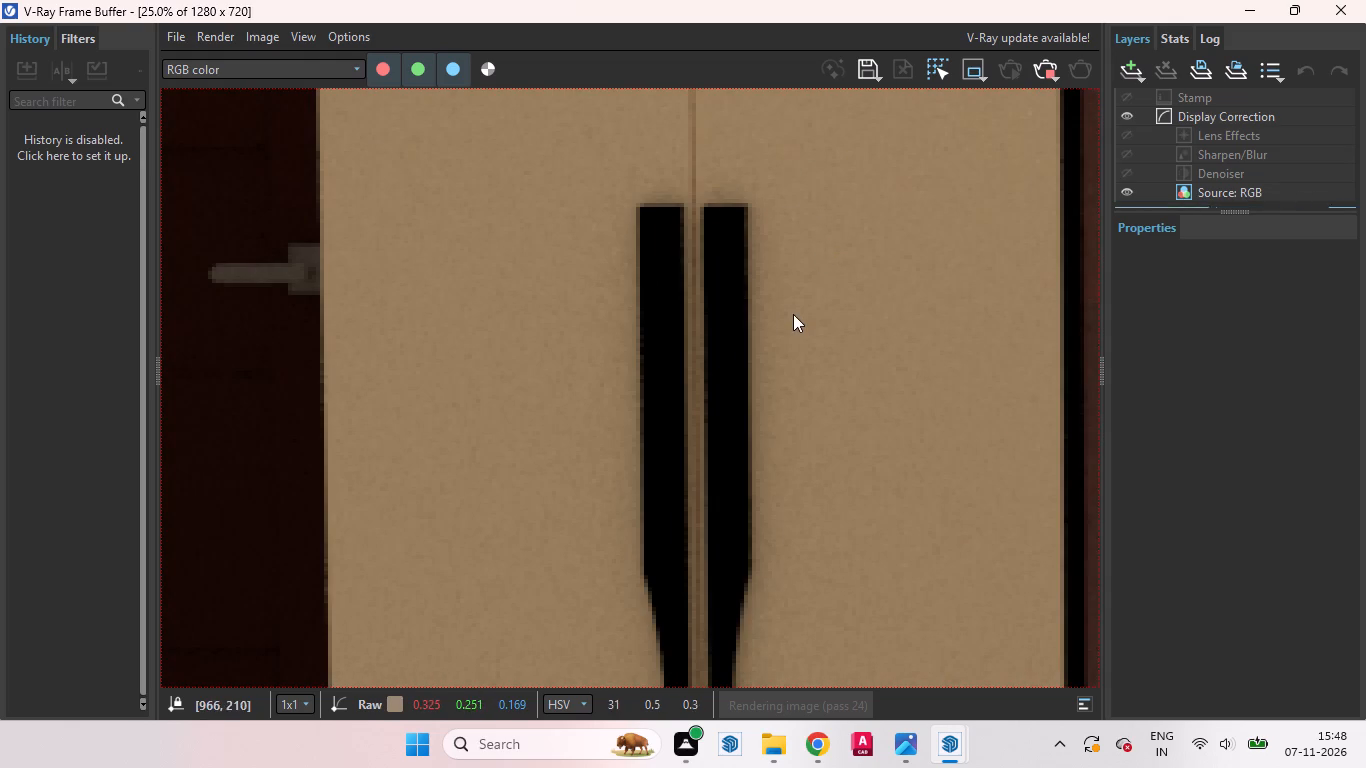
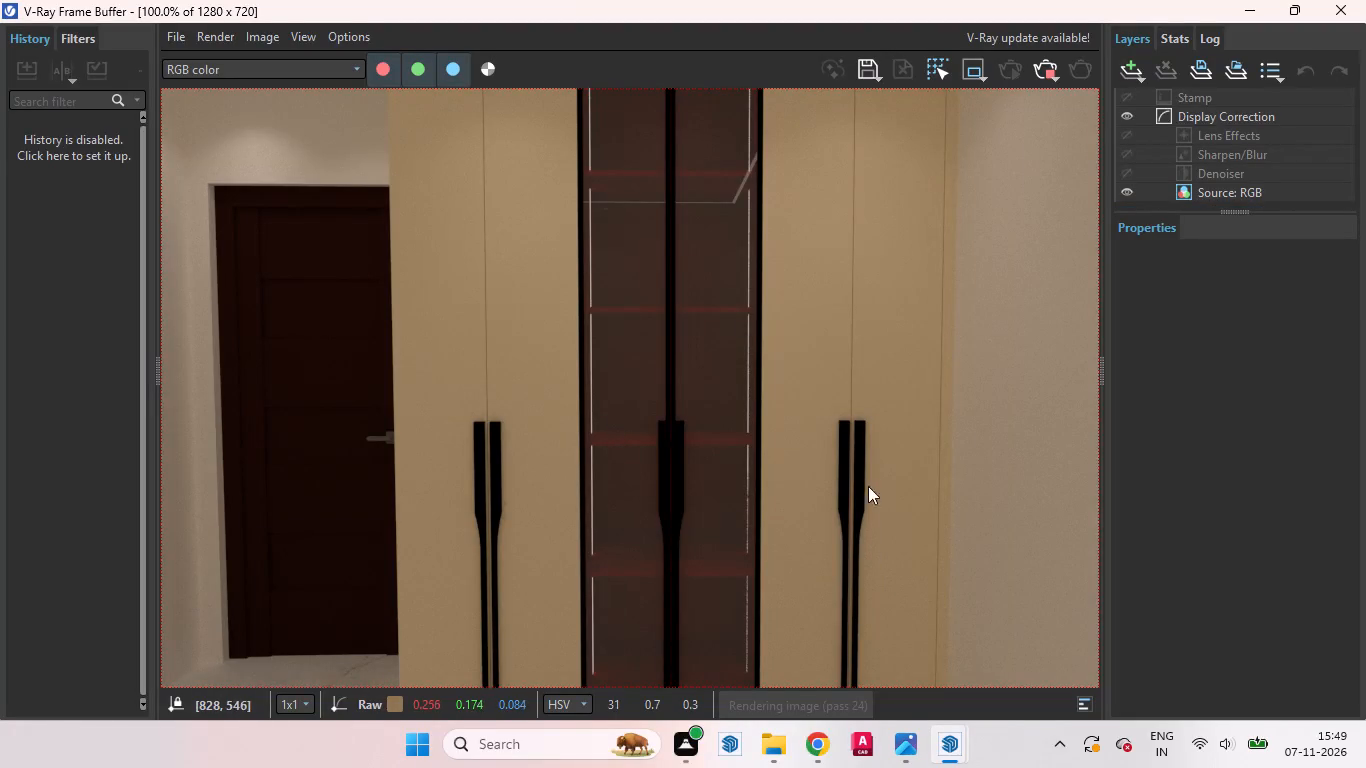
Examine the Scene 2 render's cream wardrobe doors, upper edge, seams and black handle pair beside the plain wall against the full view.
scroll(868, 472, "down", 1)
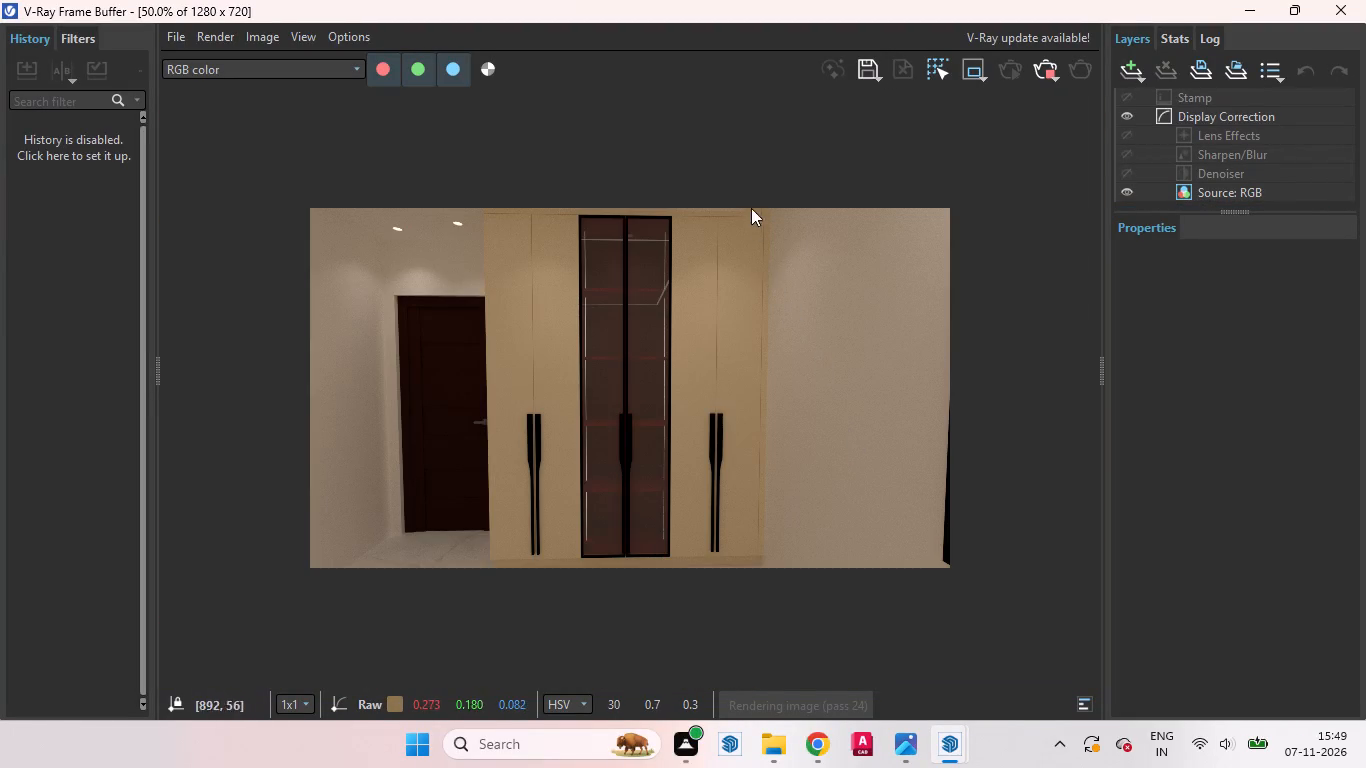
scroll(745, 175, "up", 1)
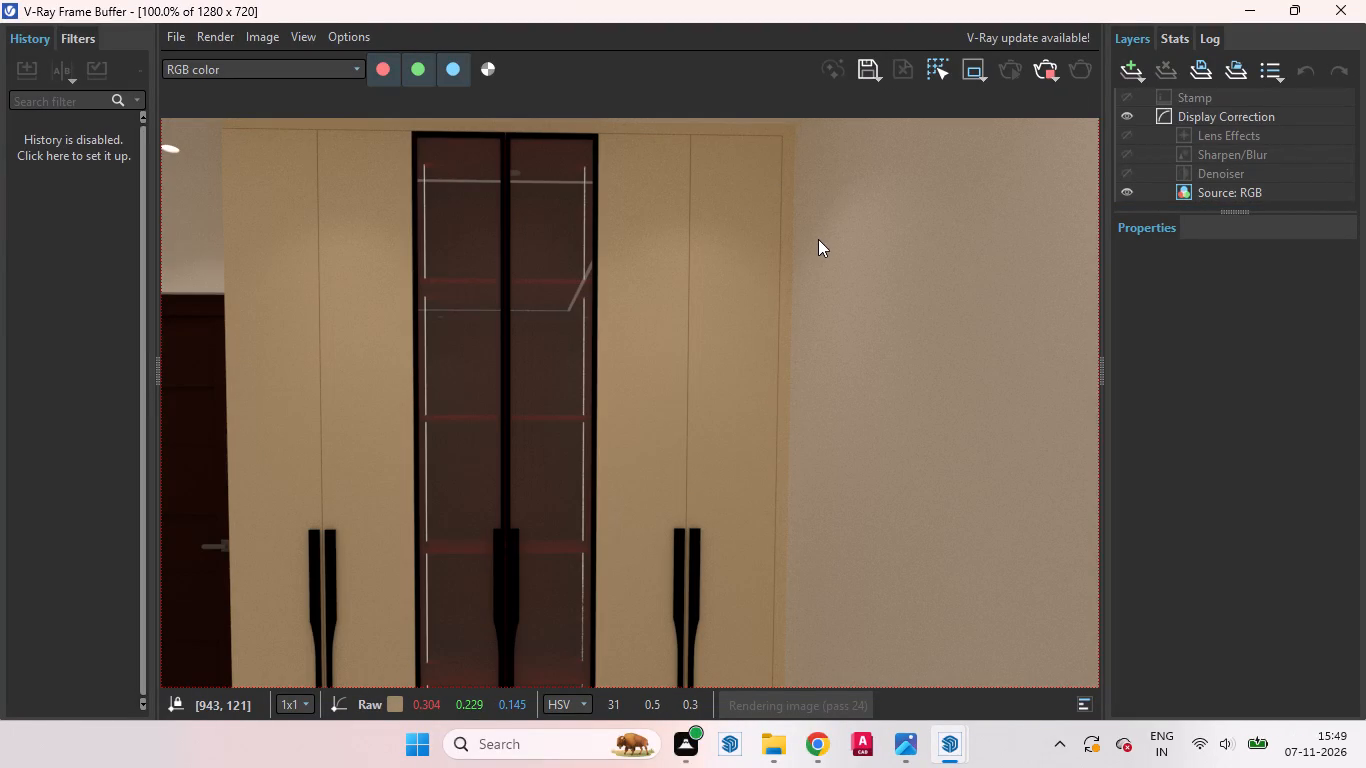
scroll(818, 239, "down", 1)
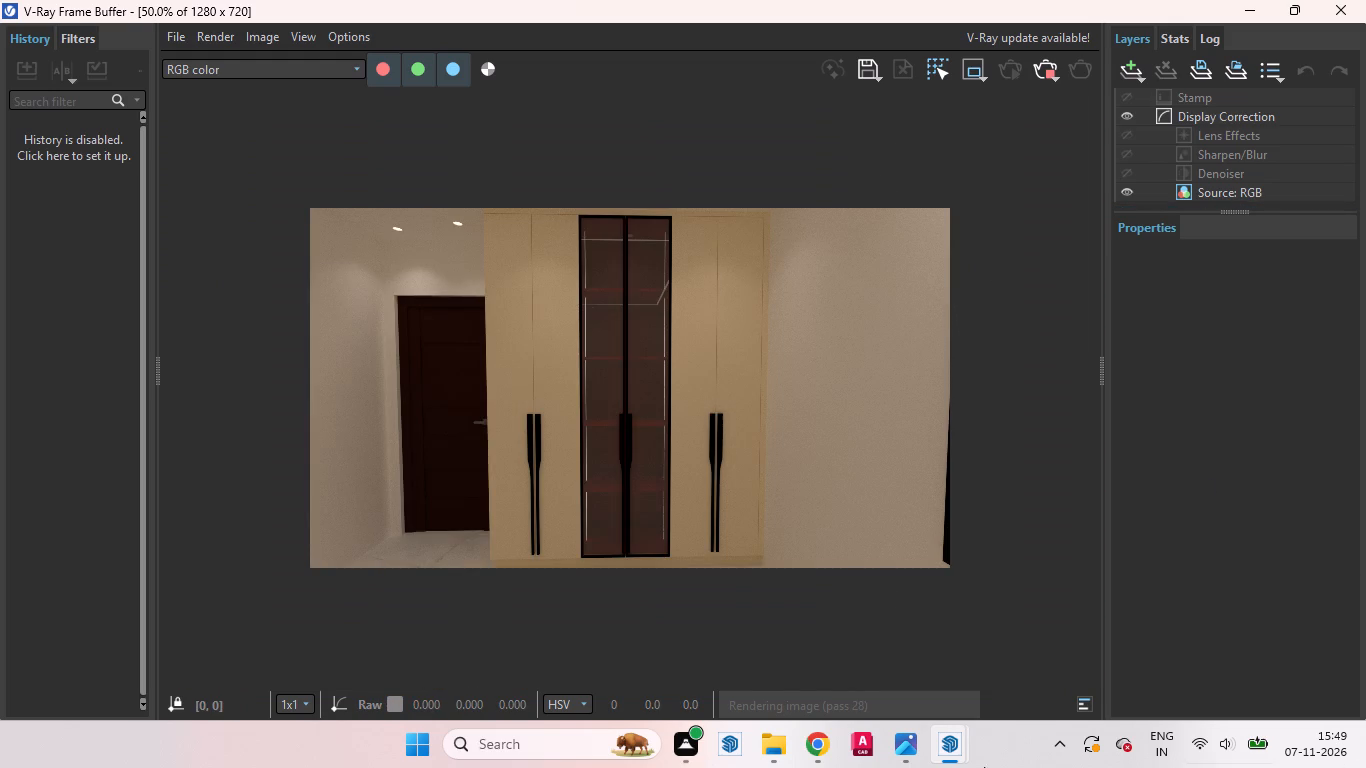
scroll(469, 277, "down", 1)
scroll(493, 328, "up", 4)
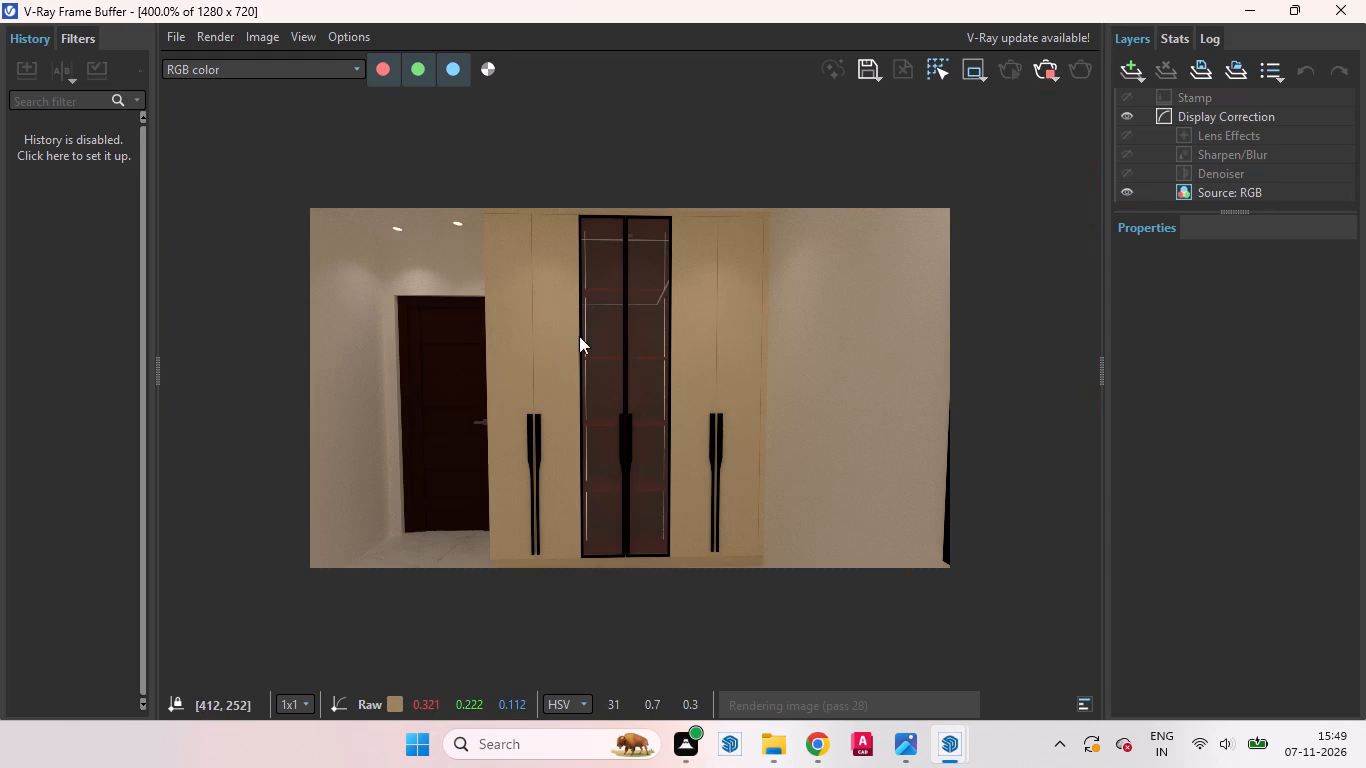
scroll(729, 406, "down", 2)
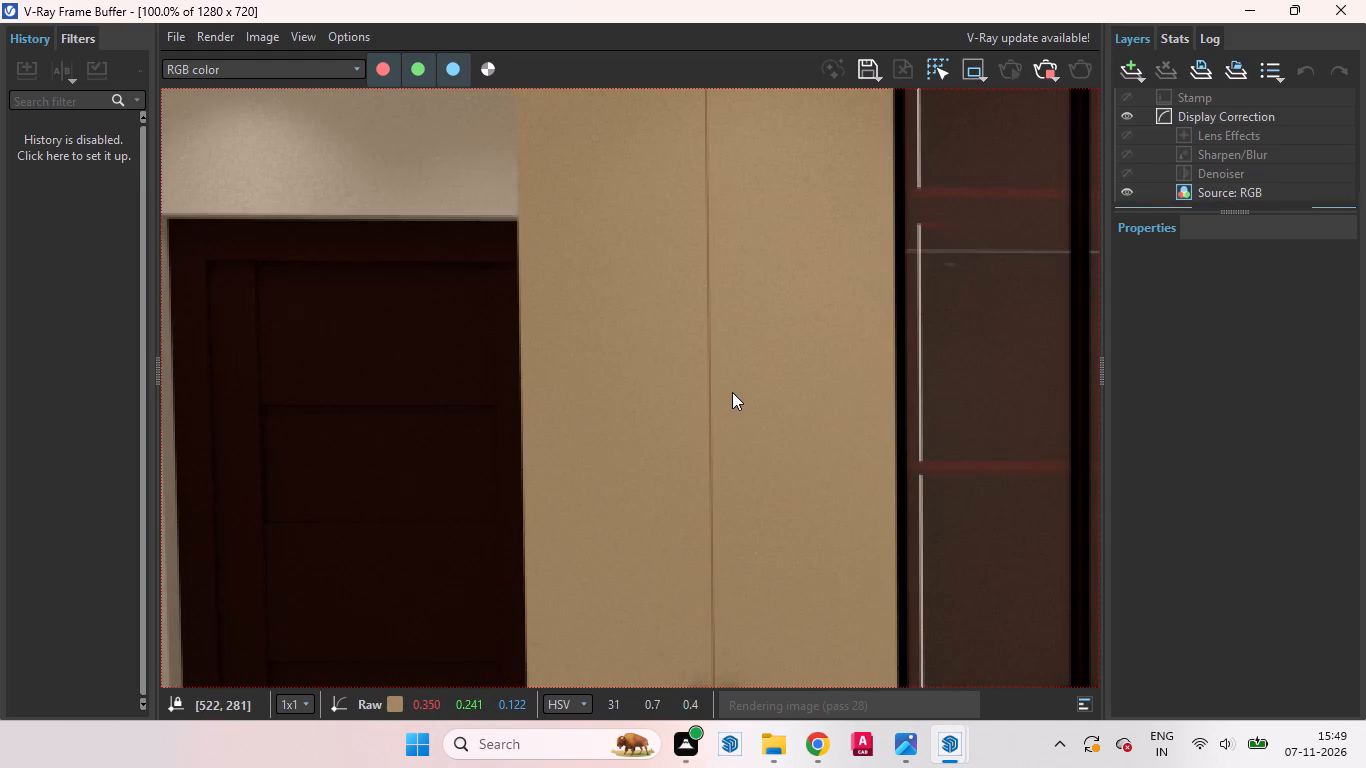
scroll(732, 398, "down", 1)
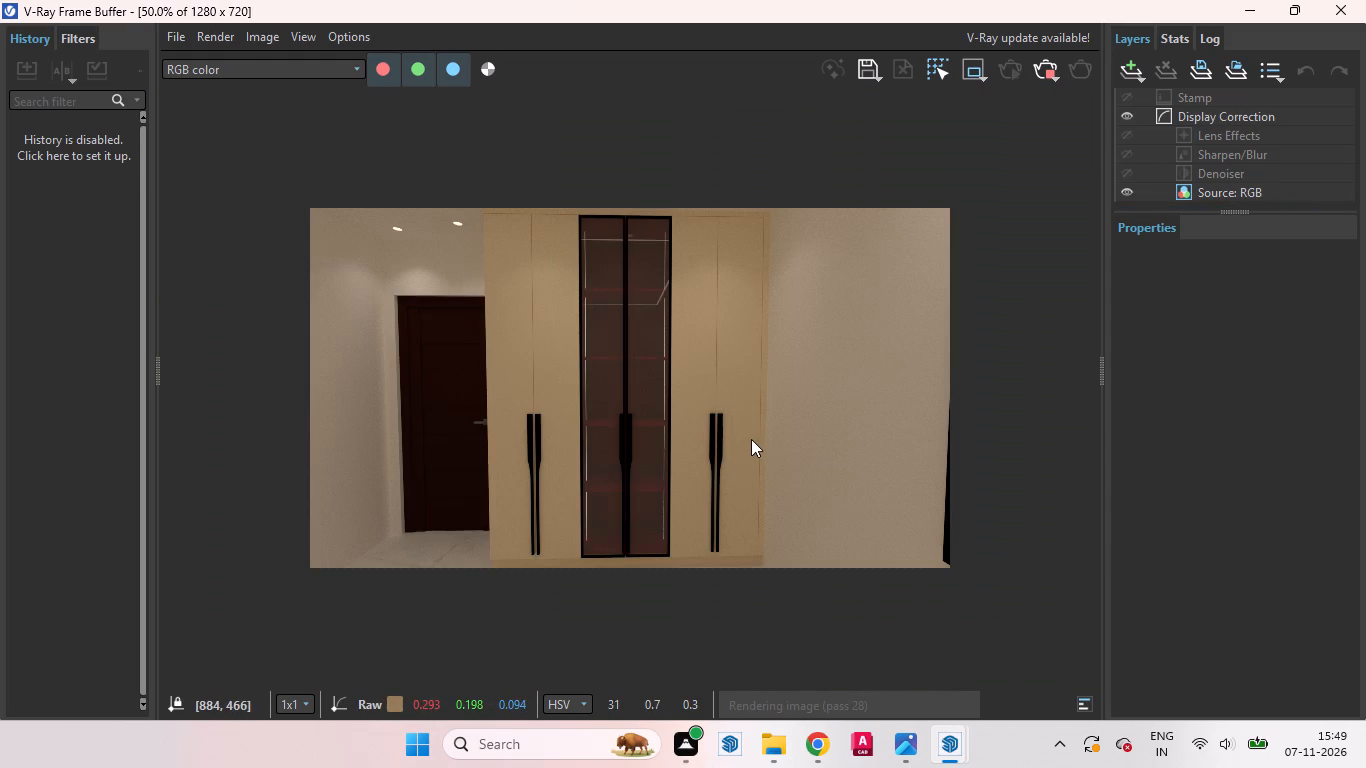
scroll(751, 439, "up", 3)
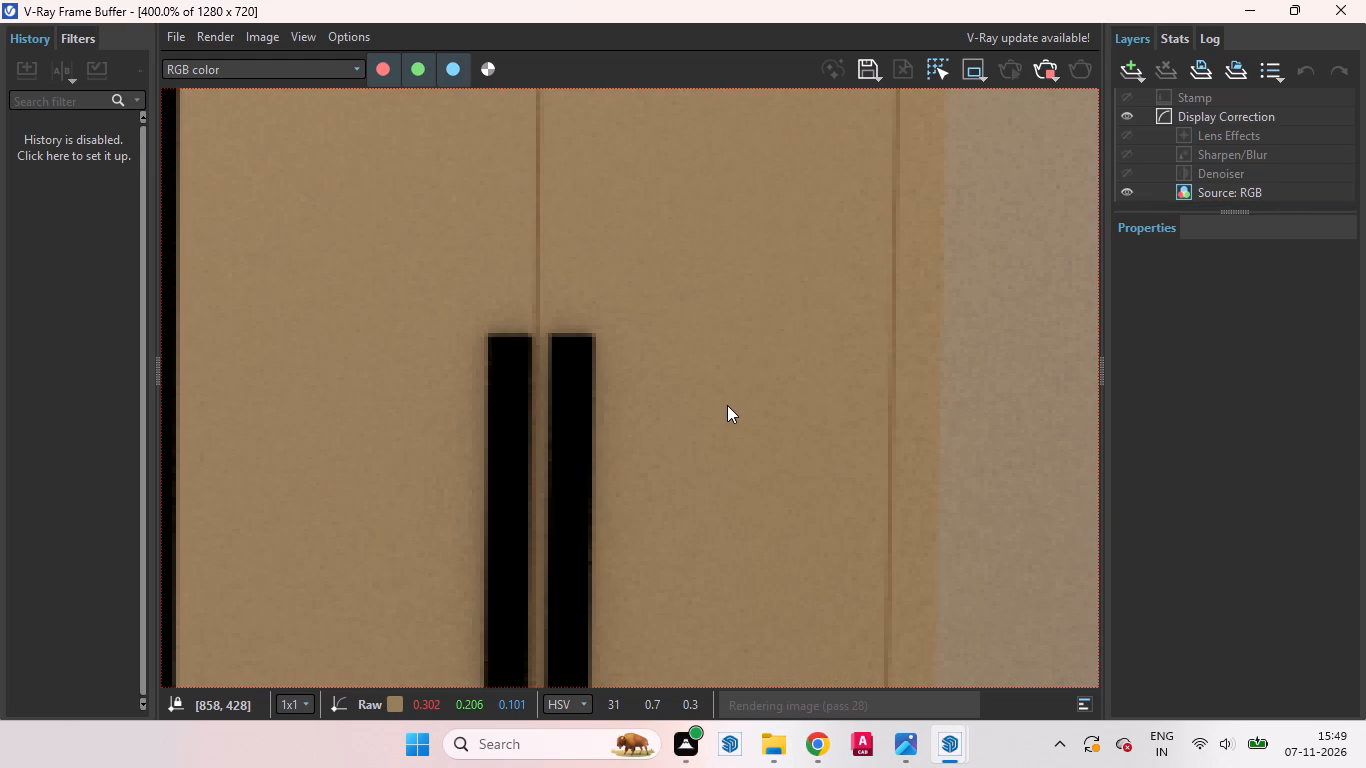
scroll(747, 417, "down", 3)
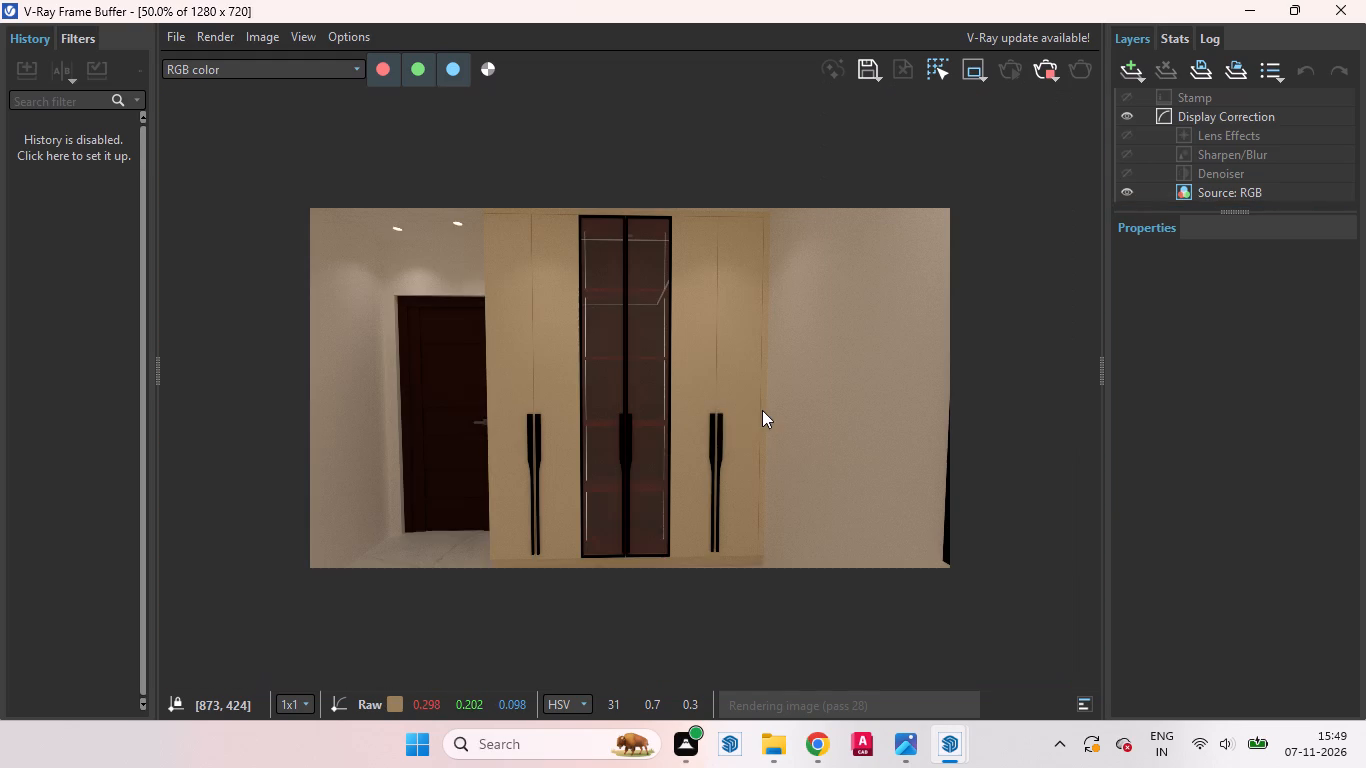
scroll(0, 289, "down", 1)
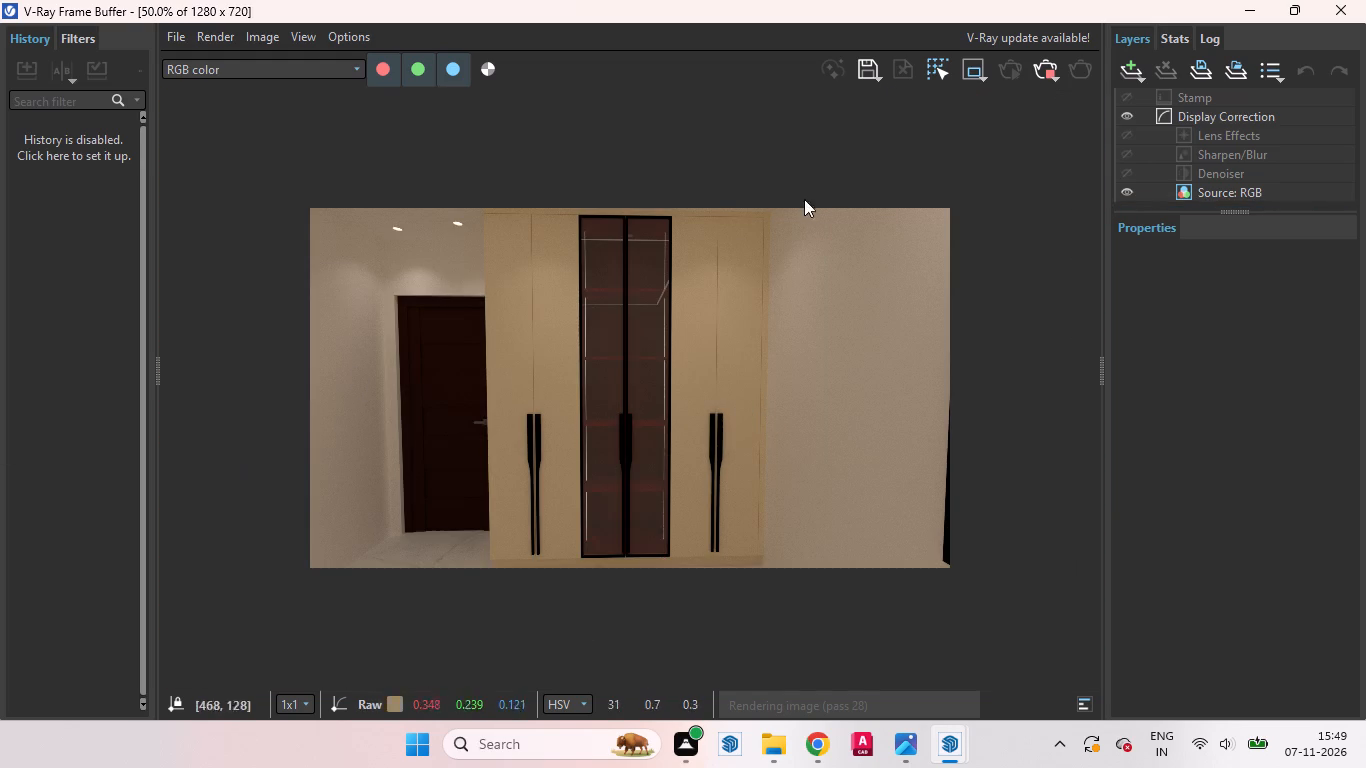
Put the render window away, view the room model from above, and restore the Scene 2 view.
left_click(1237, 17)
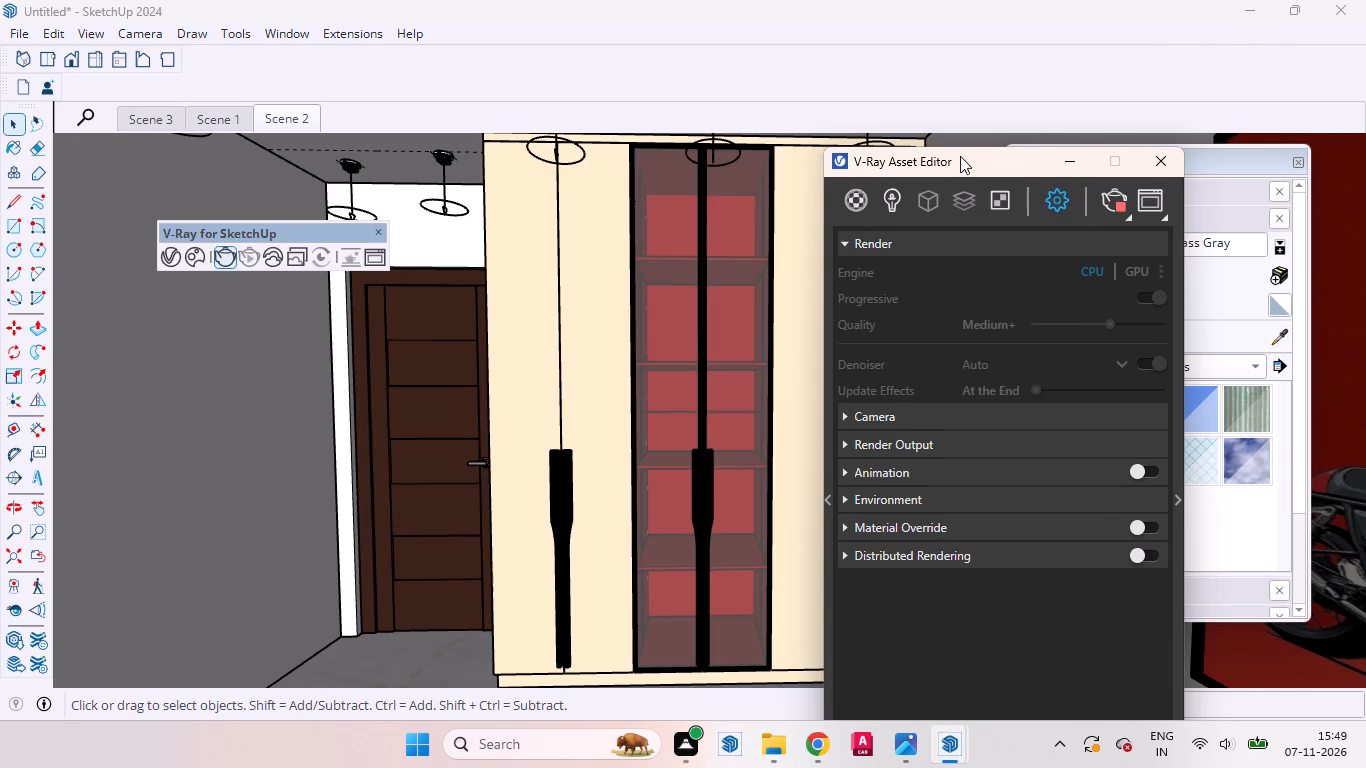
left_click_drag(960, 156, 917, 262)
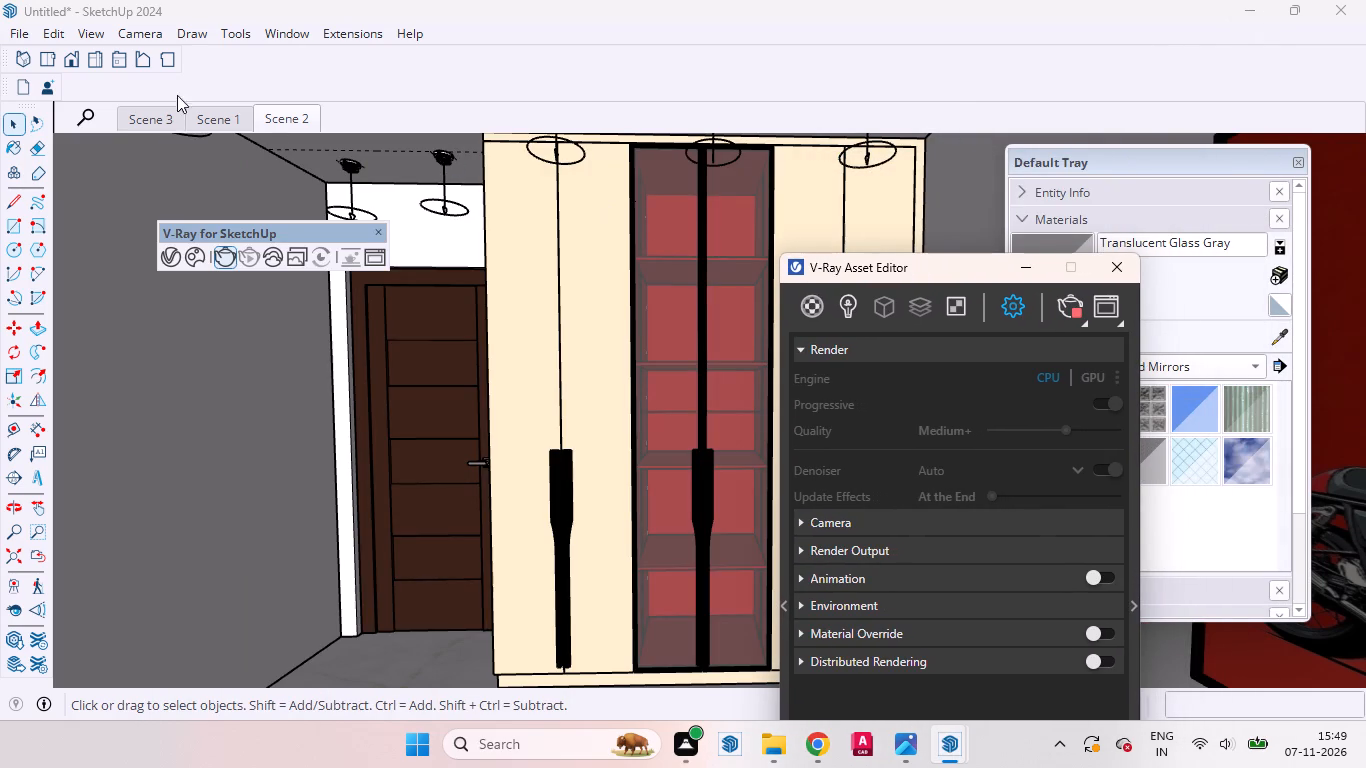
left_click(39, 54)
scroll(418, 334, "down", 3)
scroll(420, 334, "up", 1)
scroll(420, 334, "down", 7)
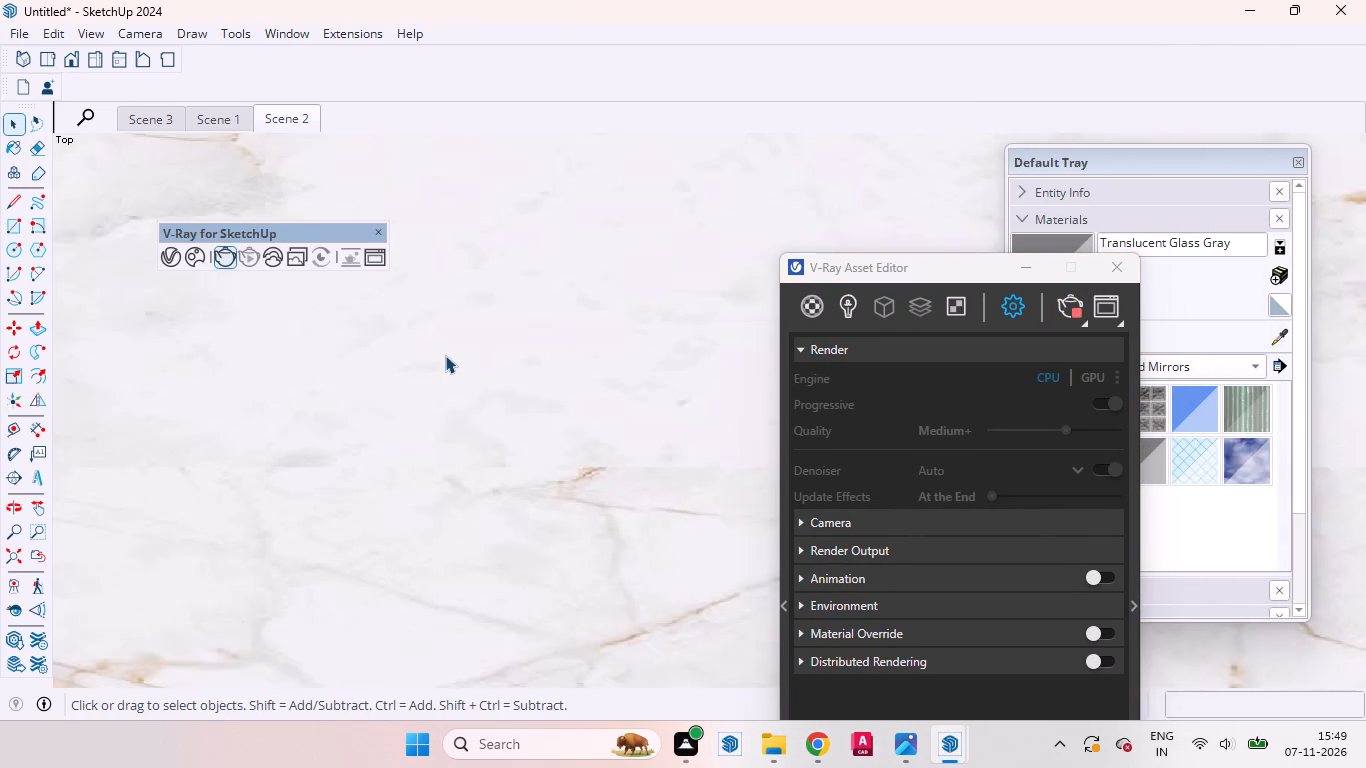
scroll(445, 355, "down", 20)
scroll(445, 355, "down", 1)
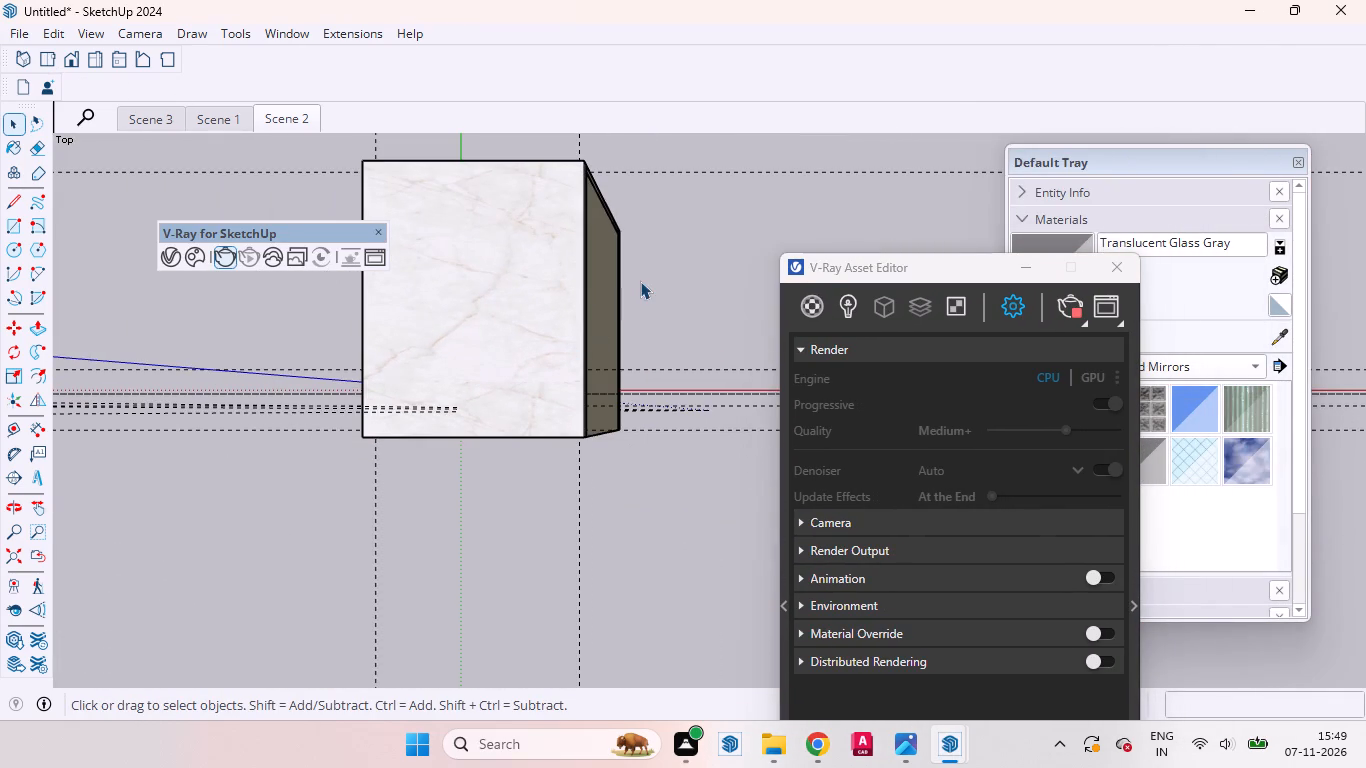
left_click(641, 281)
left_click(657, 274)
left_click(281, 116)
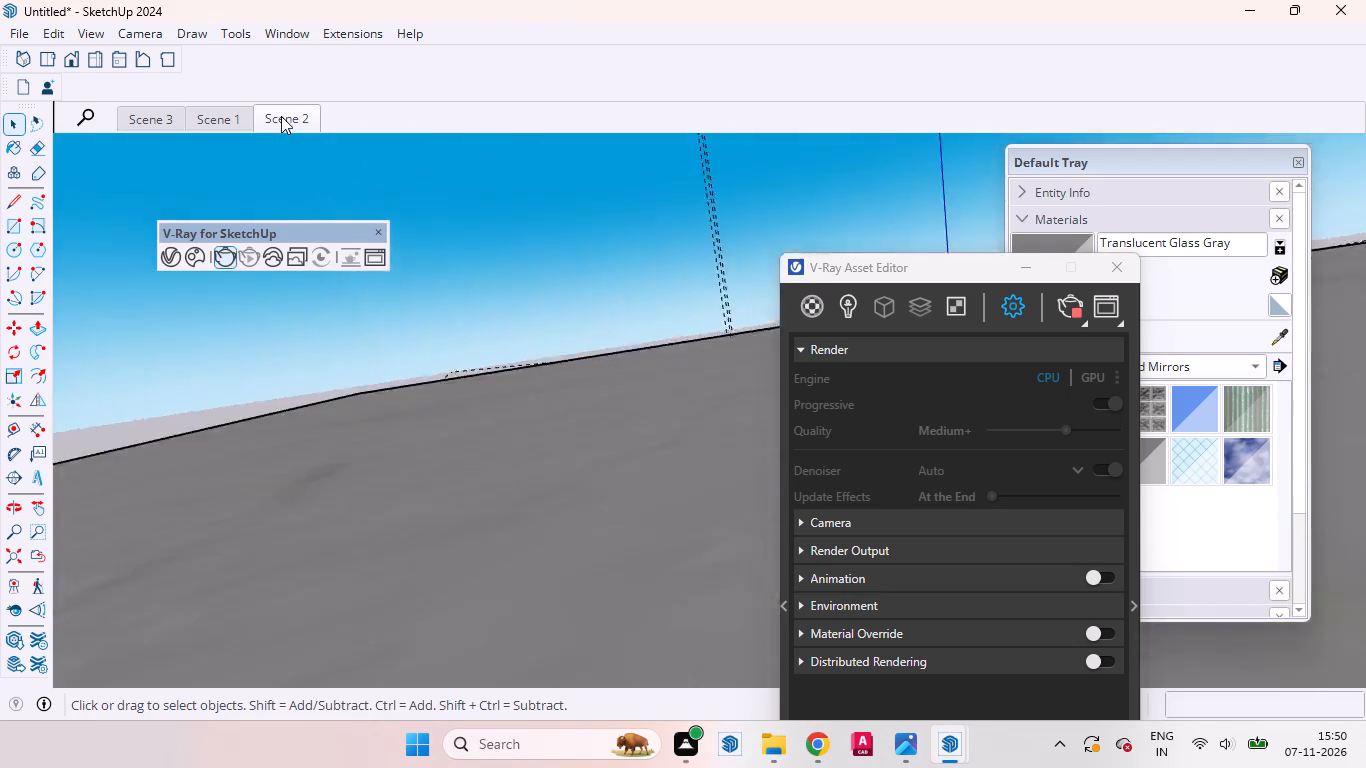
Return to the V-Ray render and review the whole wardrobe with the room door and adjoining wall.
left_click_drag(962, 265, 365, 35)
left_click(944, 745)
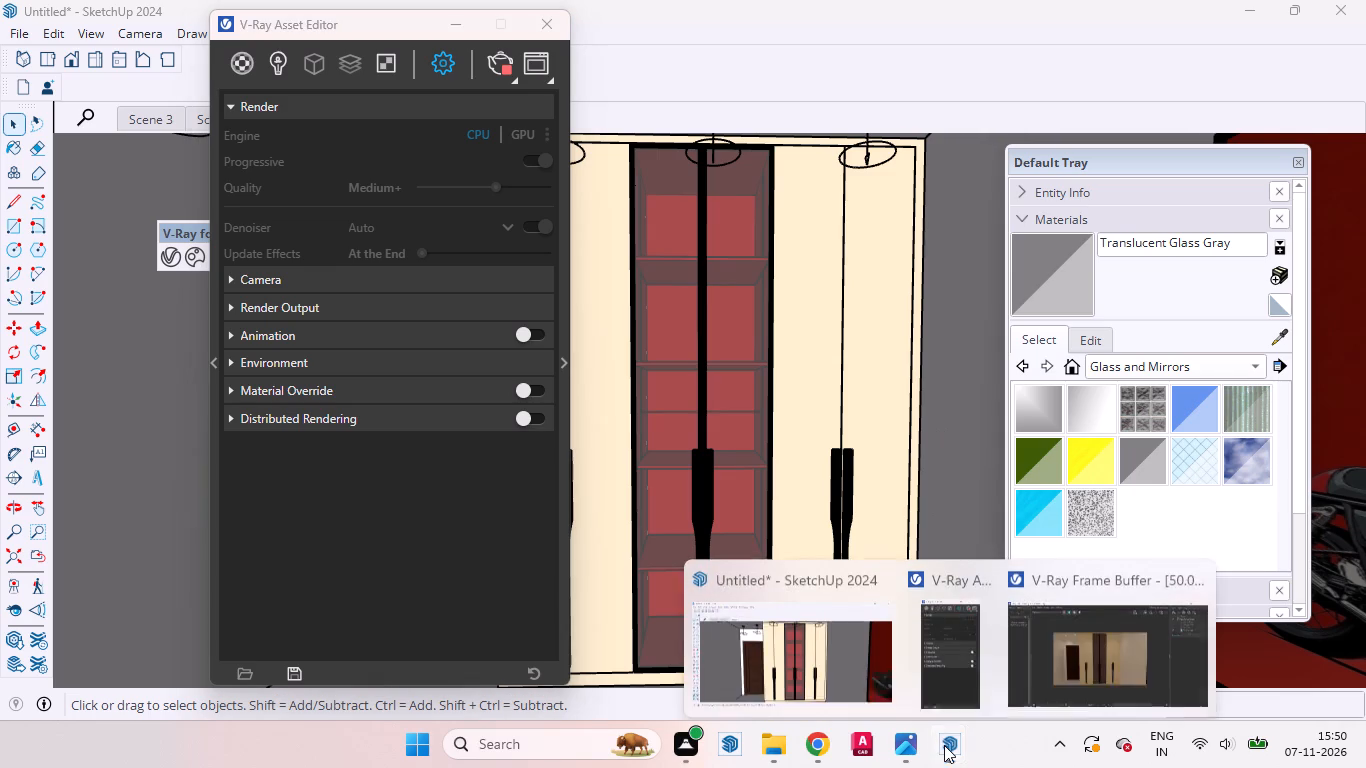
left_click(1044, 664)
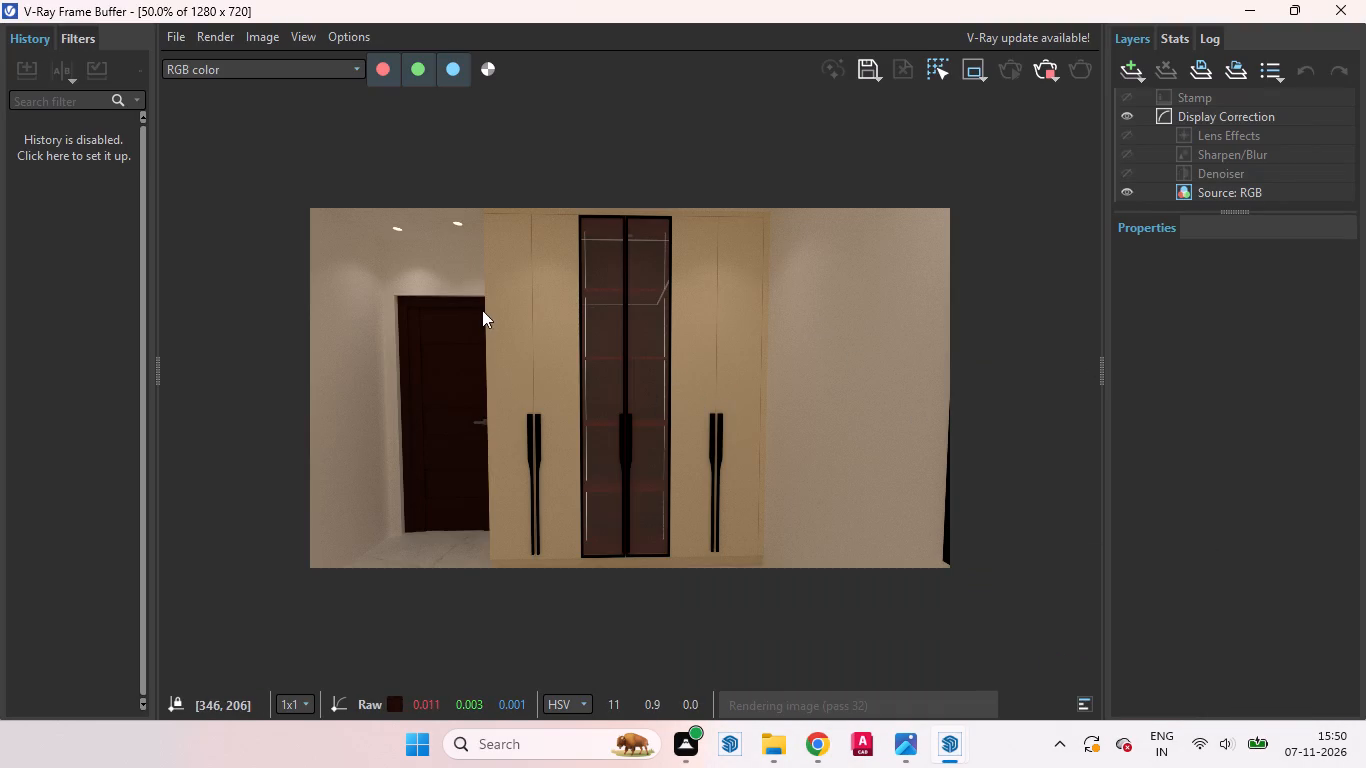
left_click(1326, 534)
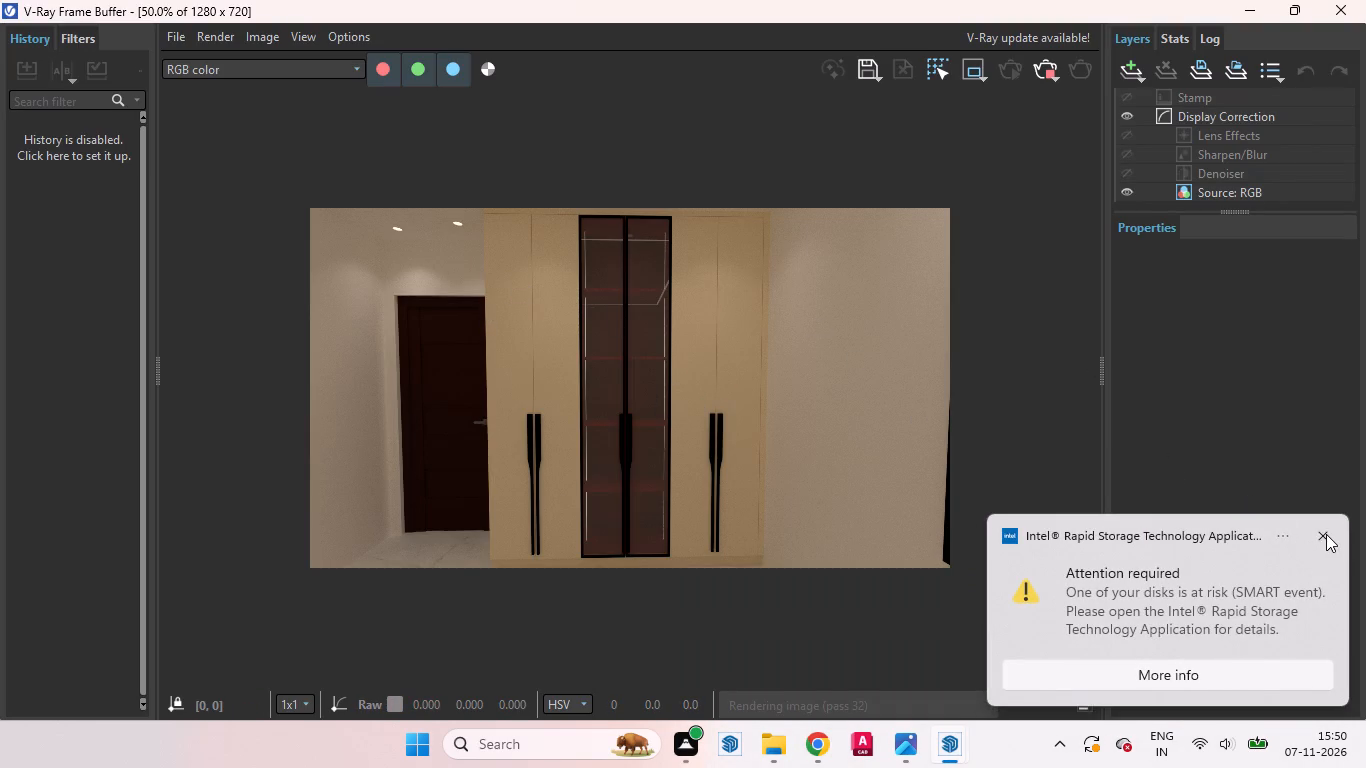
scroll(729, 341, "up", 3)
scroll(798, 315, "down", 3)
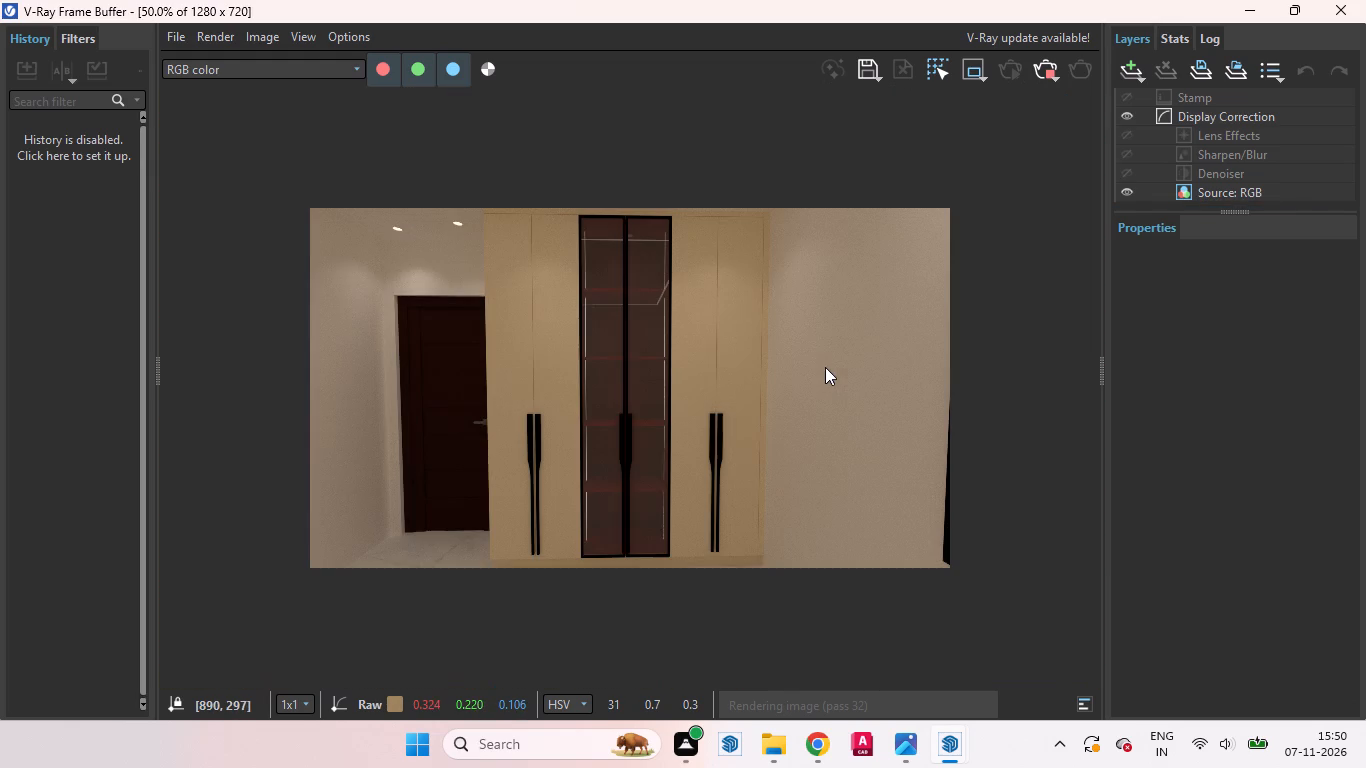
scroll(631, 307, "up", 1)
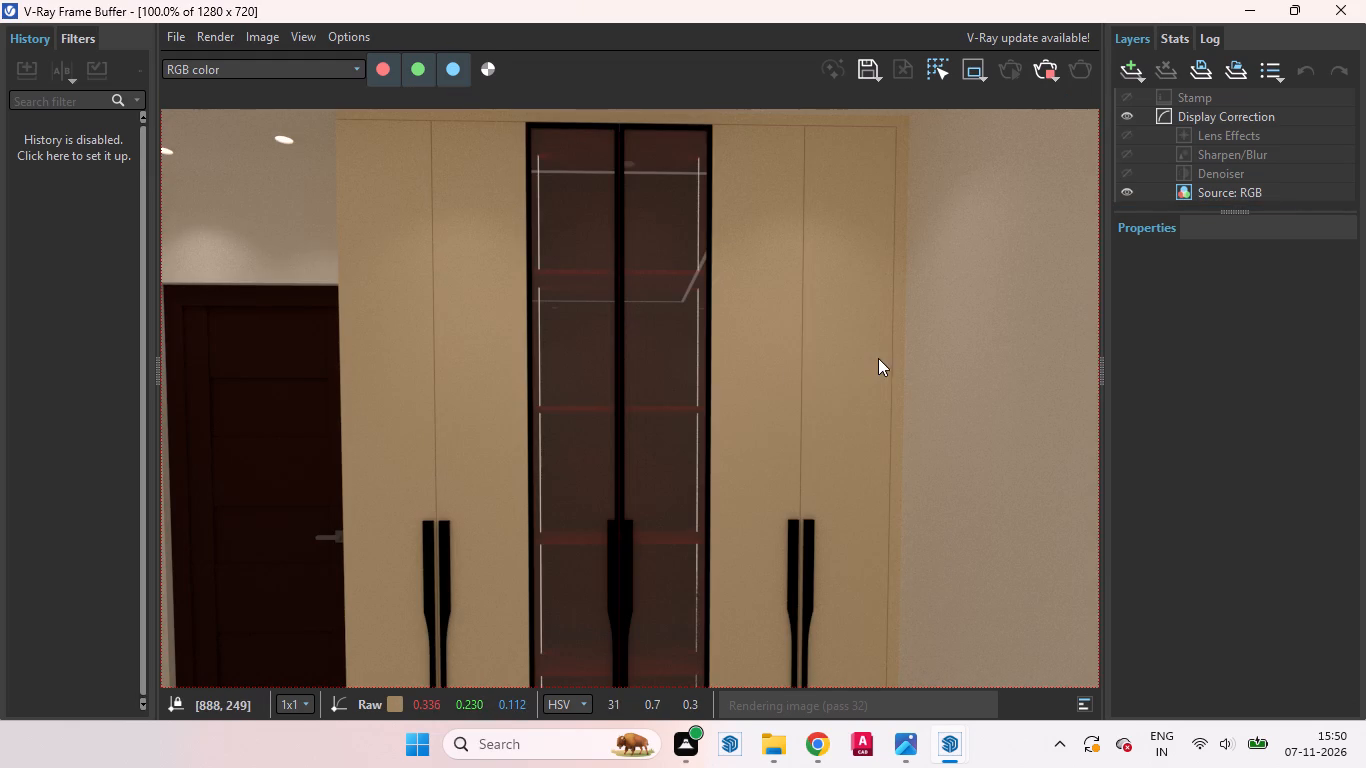
scroll(861, 350, "down", 2)
scroll(583, 336, "up", 1)
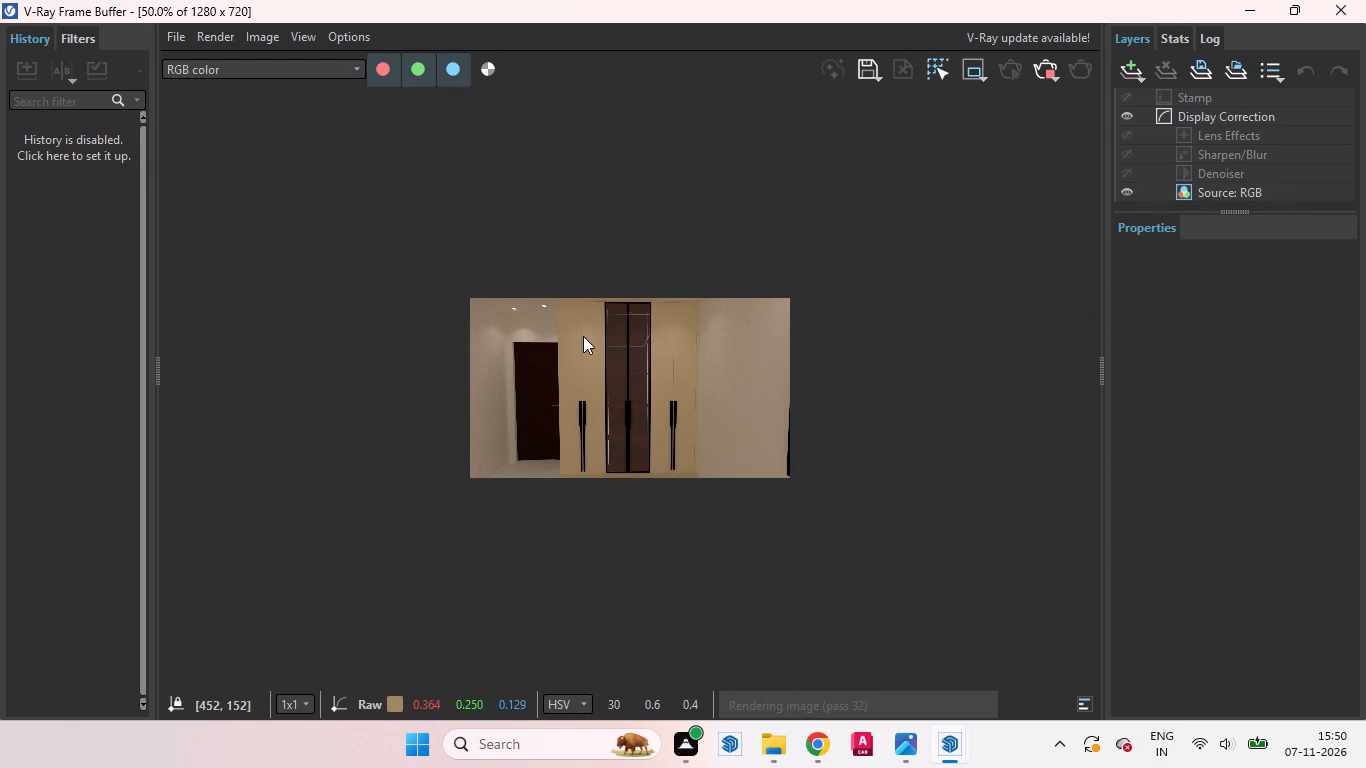
scroll(437, 316, "up", 1)
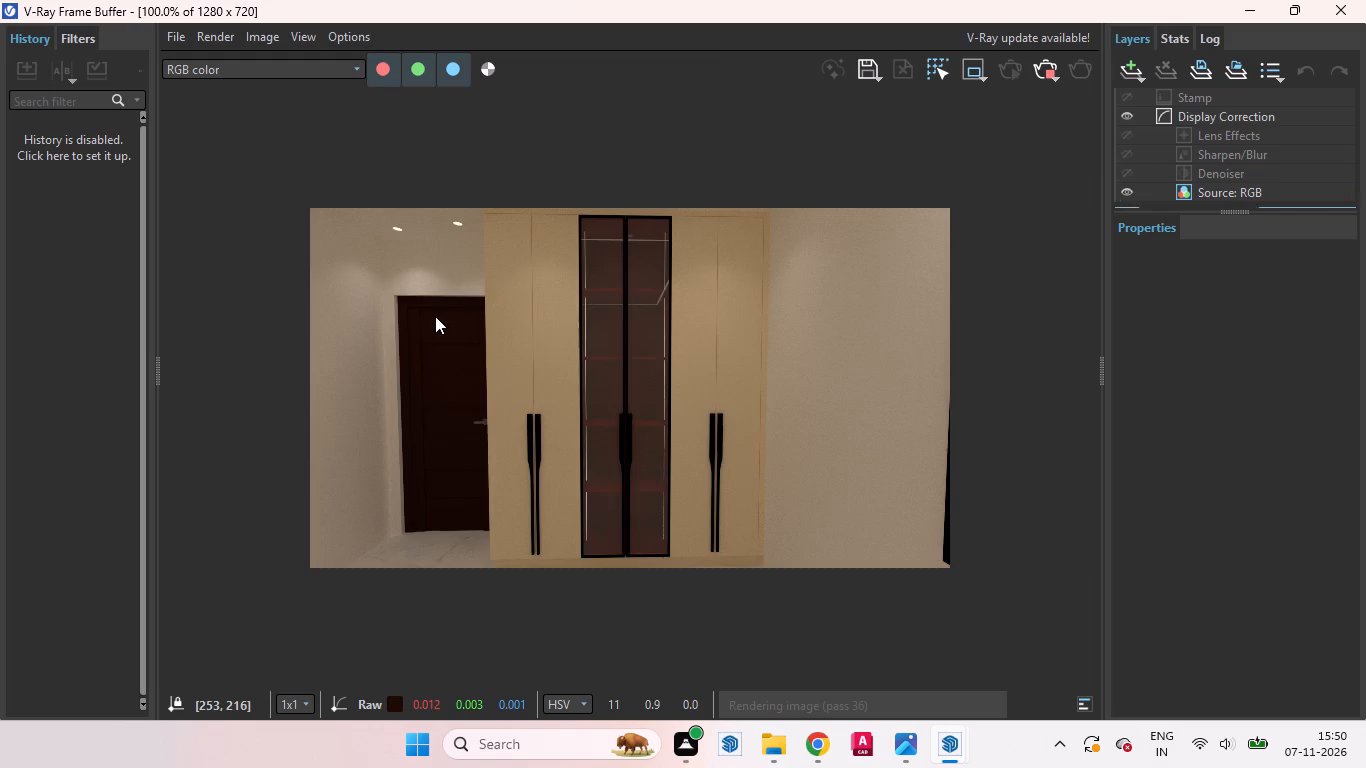
scroll(567, 341, "down", 2)
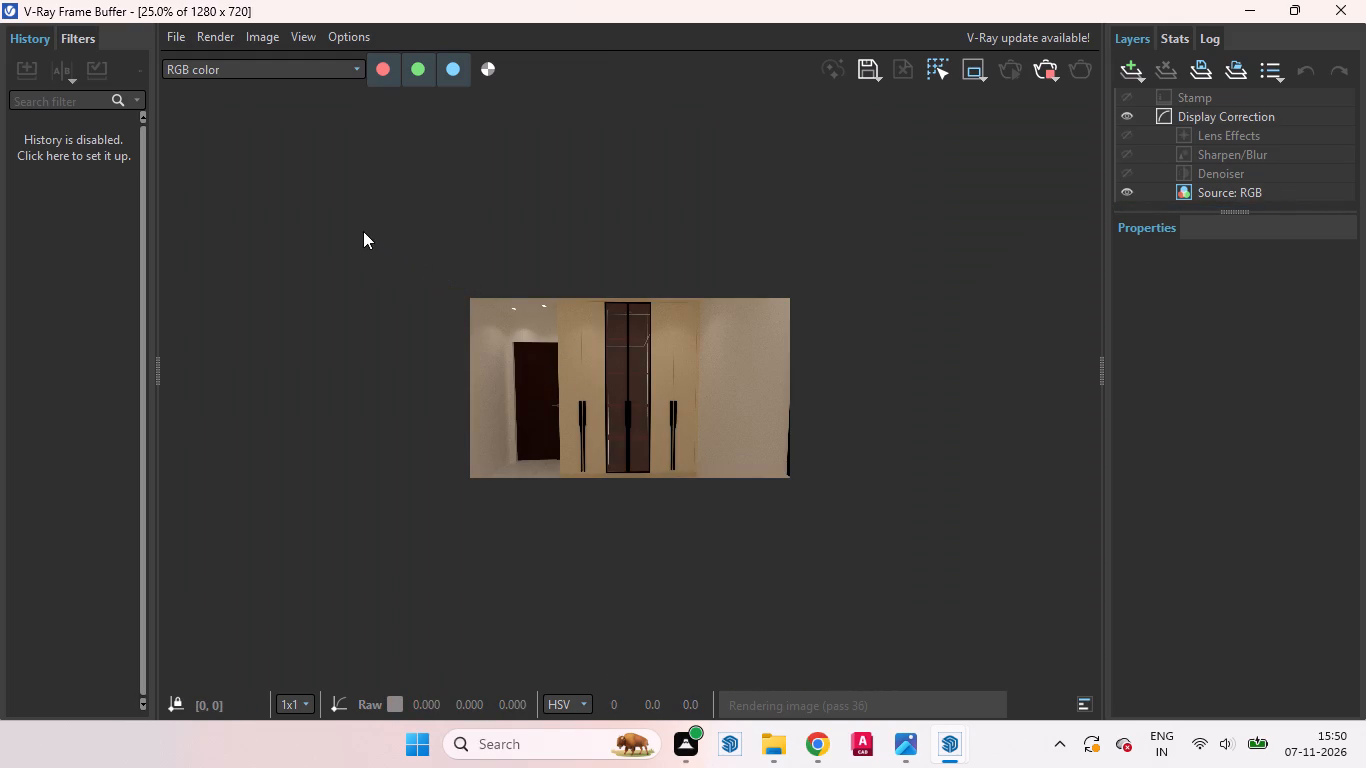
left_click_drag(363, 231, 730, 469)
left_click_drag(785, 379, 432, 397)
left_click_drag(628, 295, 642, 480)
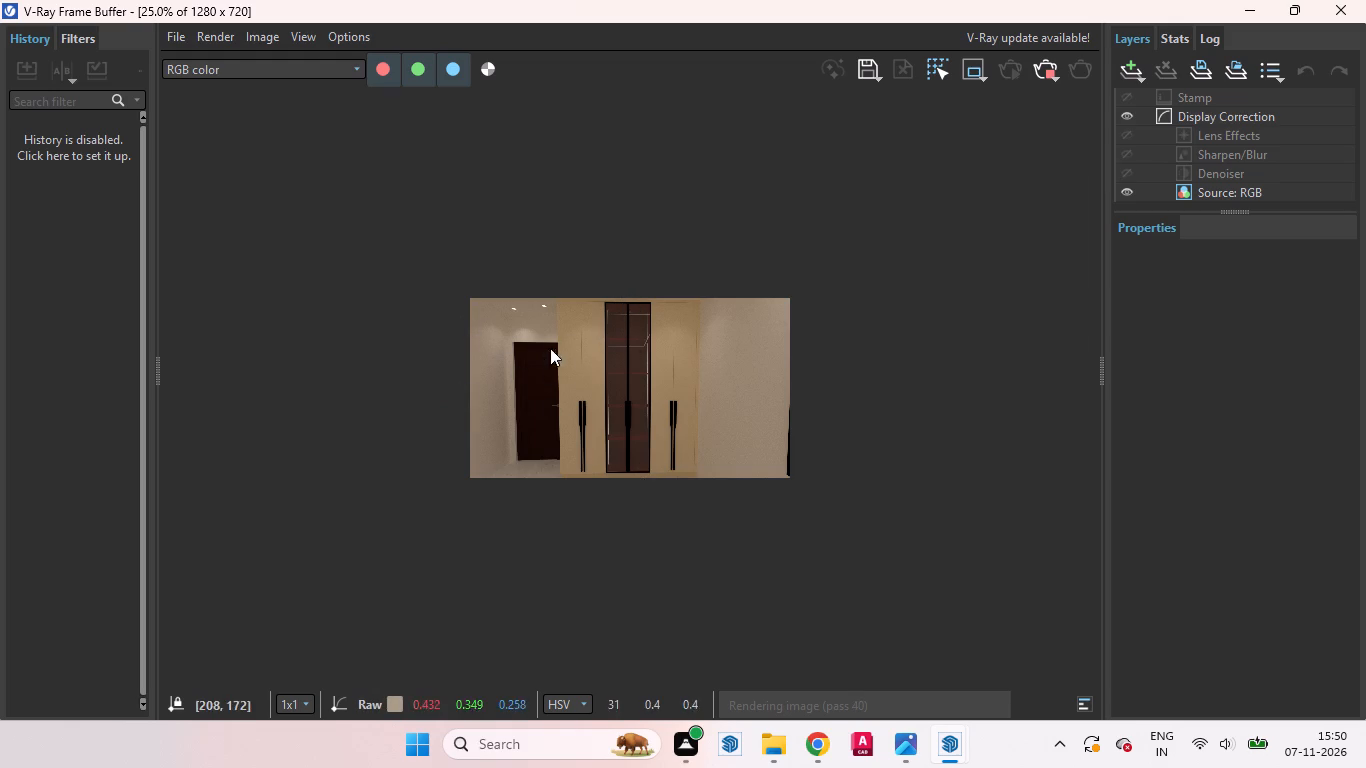
Inspect the central glass doors' shelves, vertical light strips and black handle in the render.
scroll(612, 373, "up", 2)
scroll(613, 409, "down", 2)
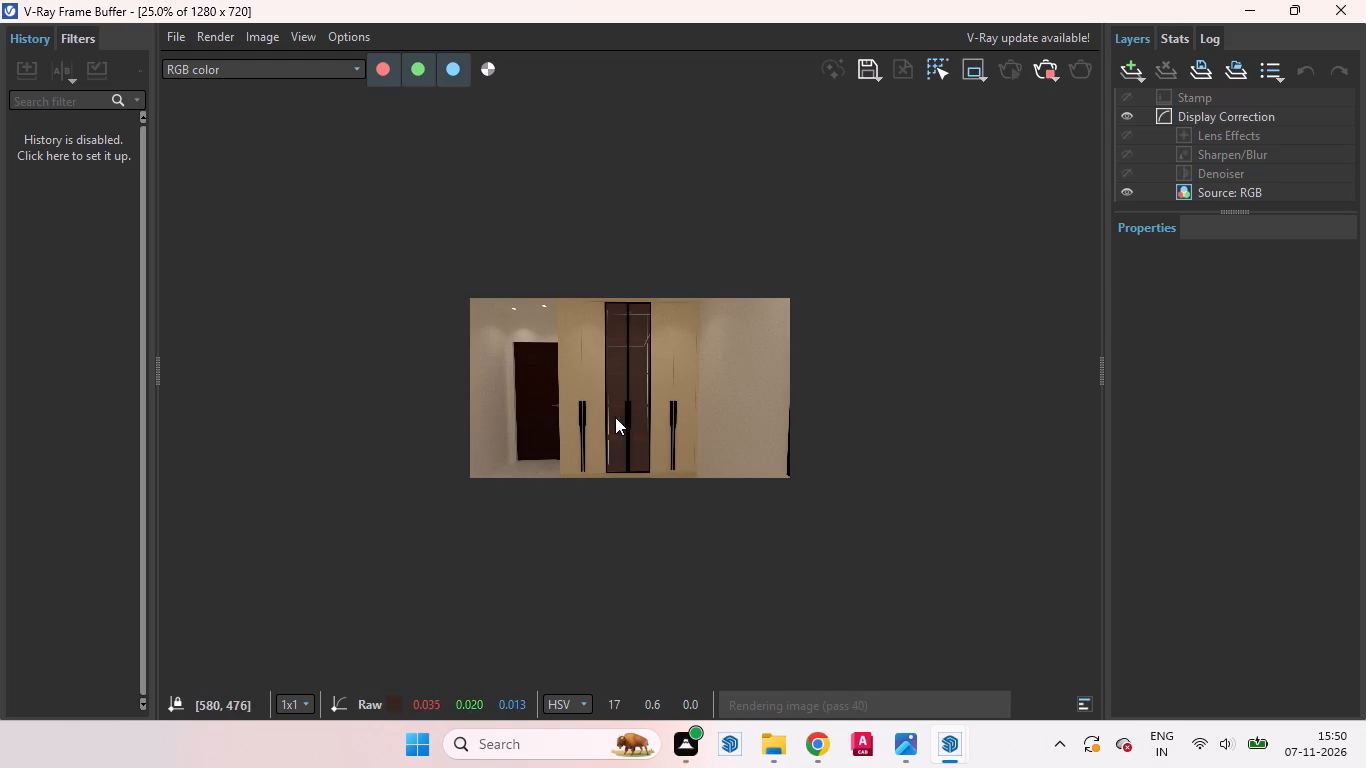
scroll(601, 422, "up", 2)
scroll(691, 426, "up", 2)
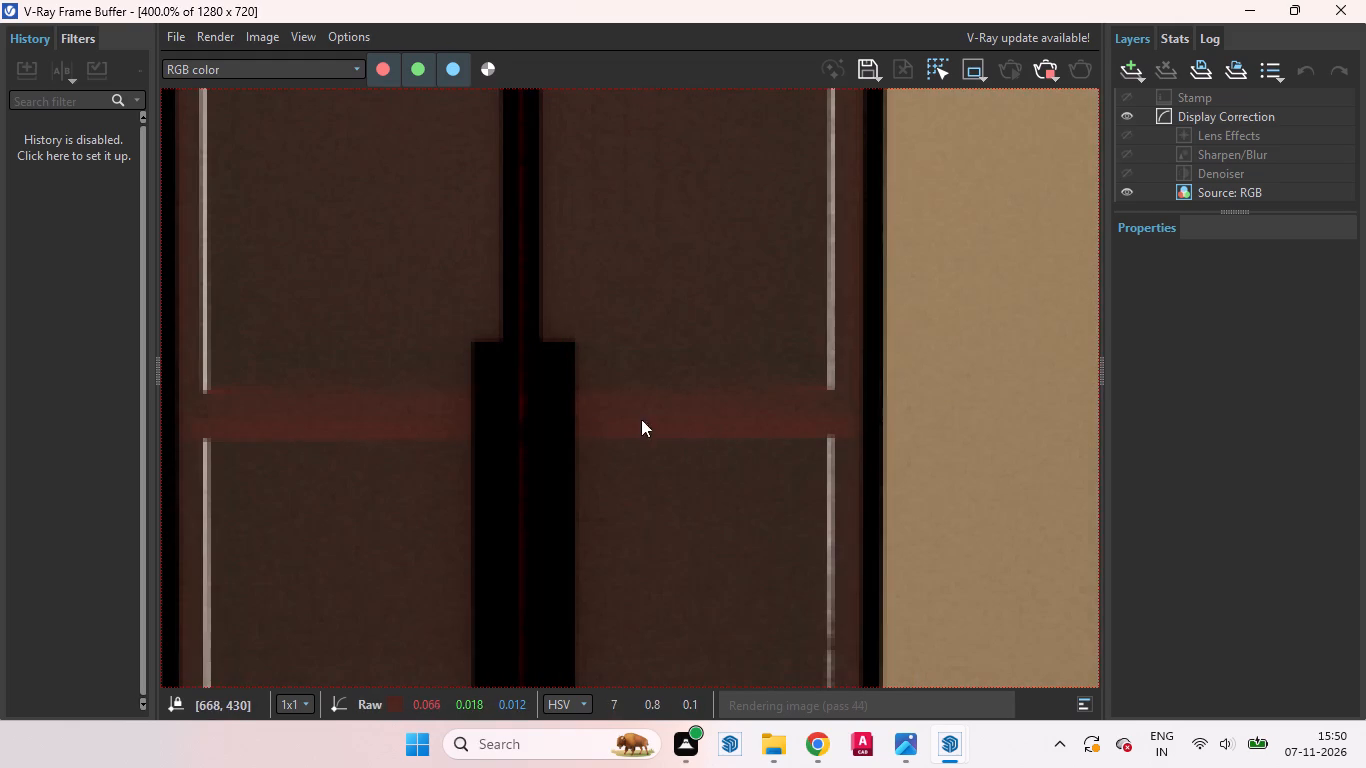
scroll(534, 385, "down", 2)
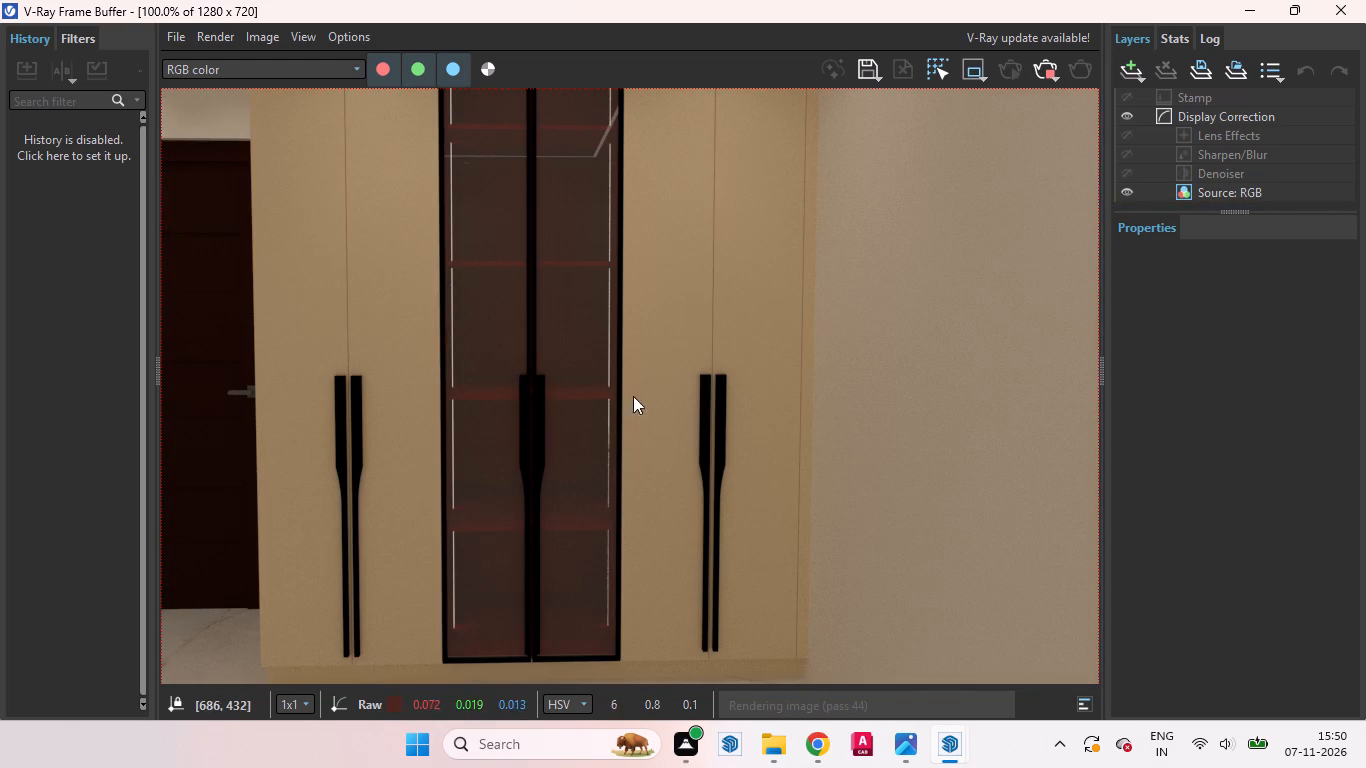
Compare the black handle pair beside the plain wall with the central glass doors' tapered handle, and put the render window away.
scroll(716, 406, "up", 2)
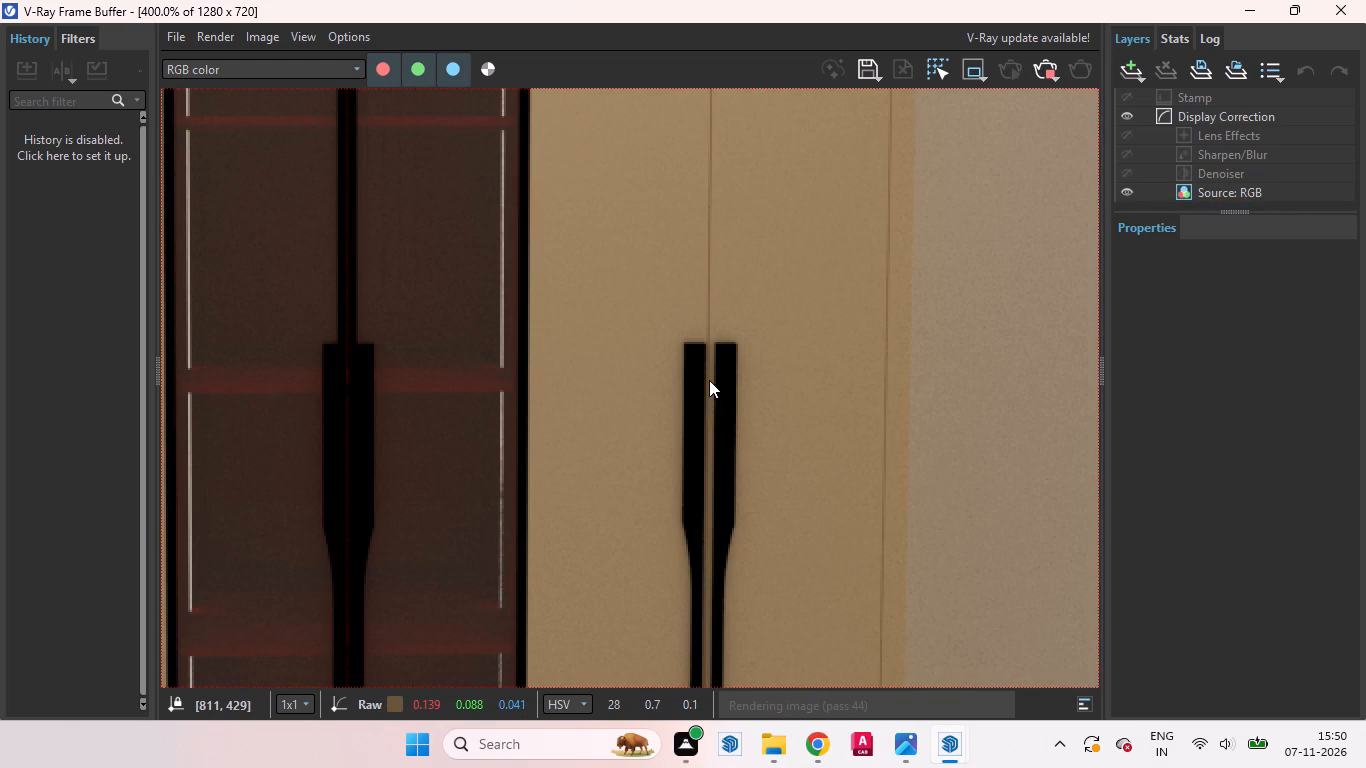
scroll(709, 380, "up", 2)
scroll(788, 414, "down", 2)
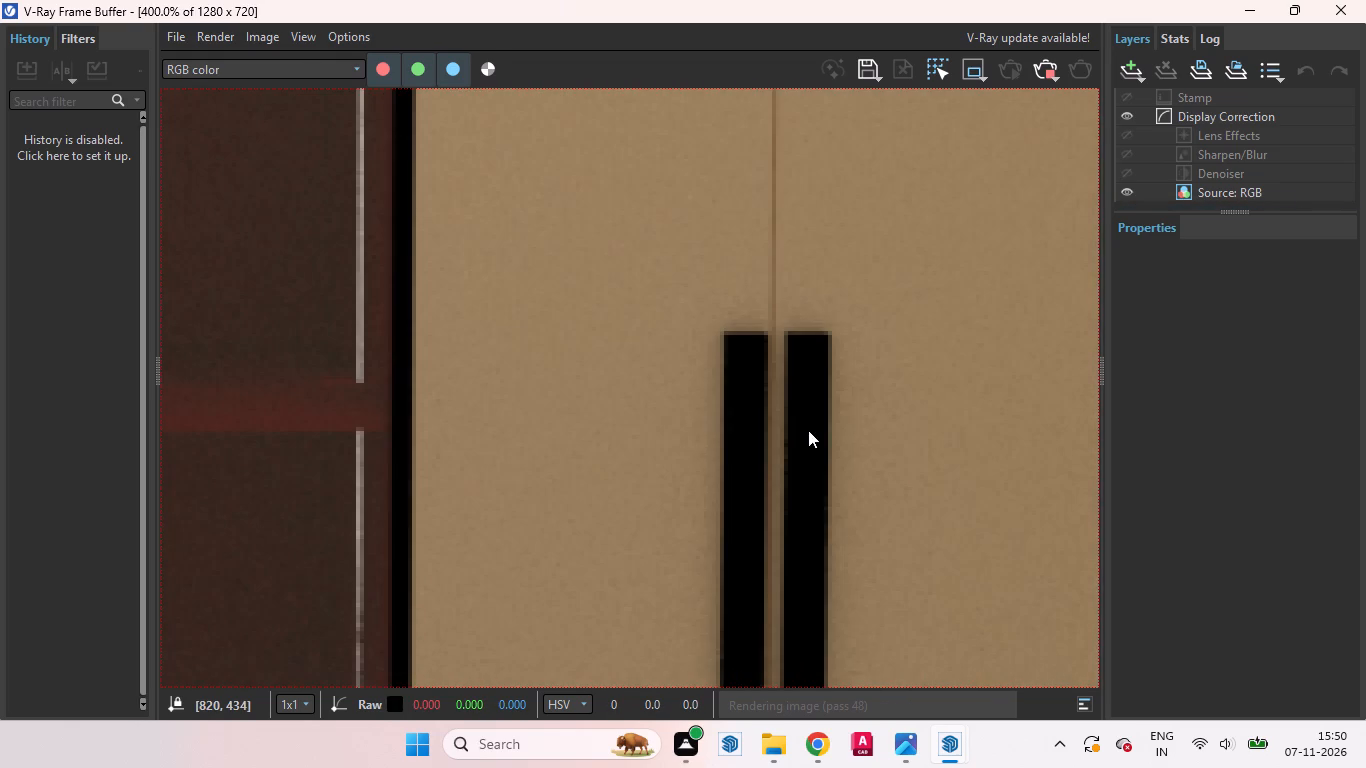
scroll(808, 430, "down", 3)
scroll(651, 518, "up", 2)
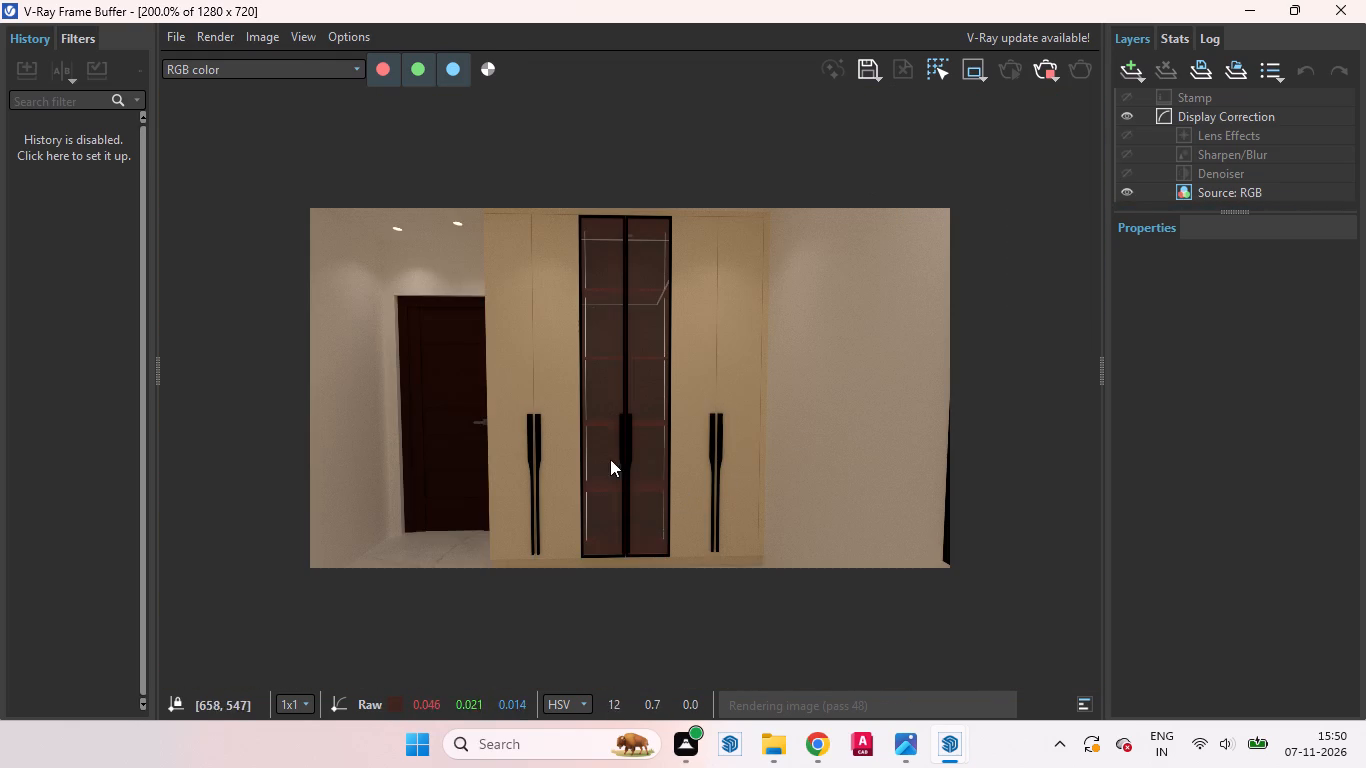
scroll(599, 417, "up", 1)
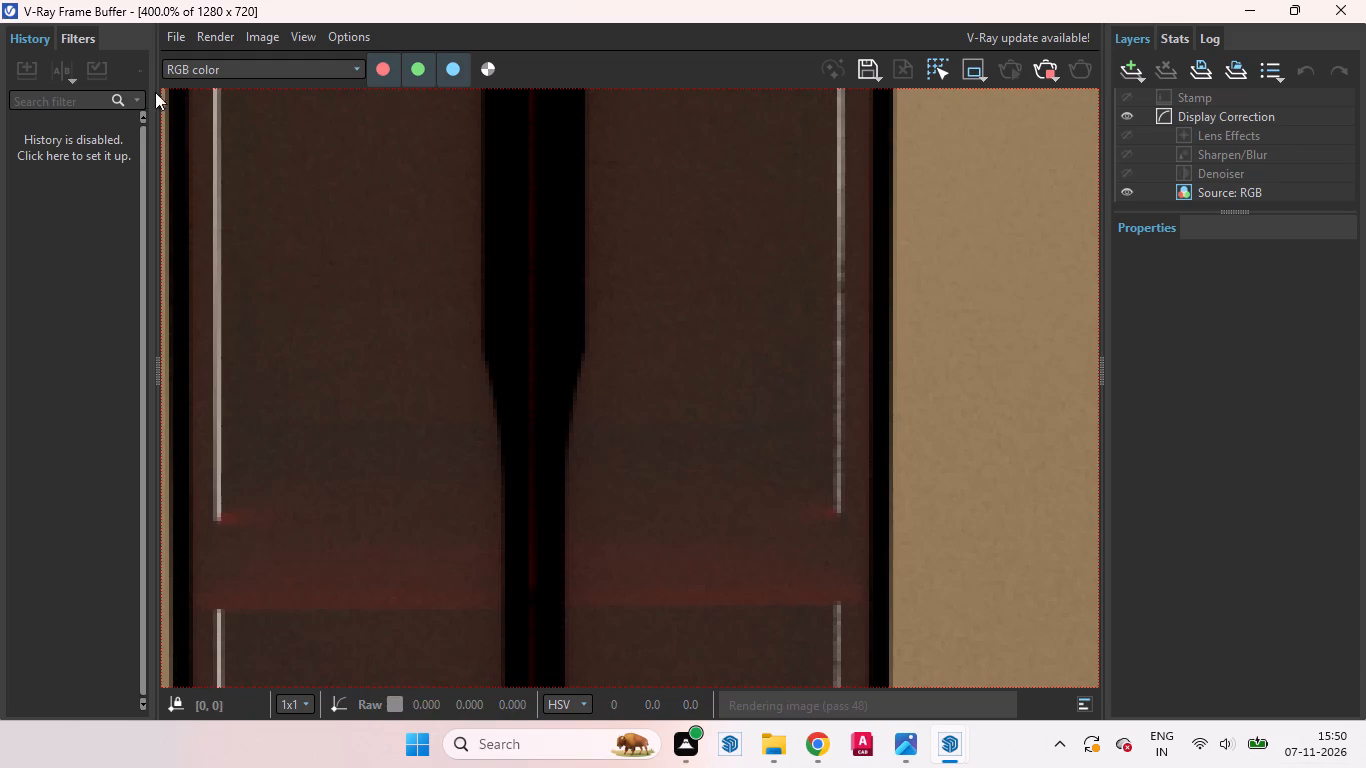
scroll(680, 249, "down", 3)
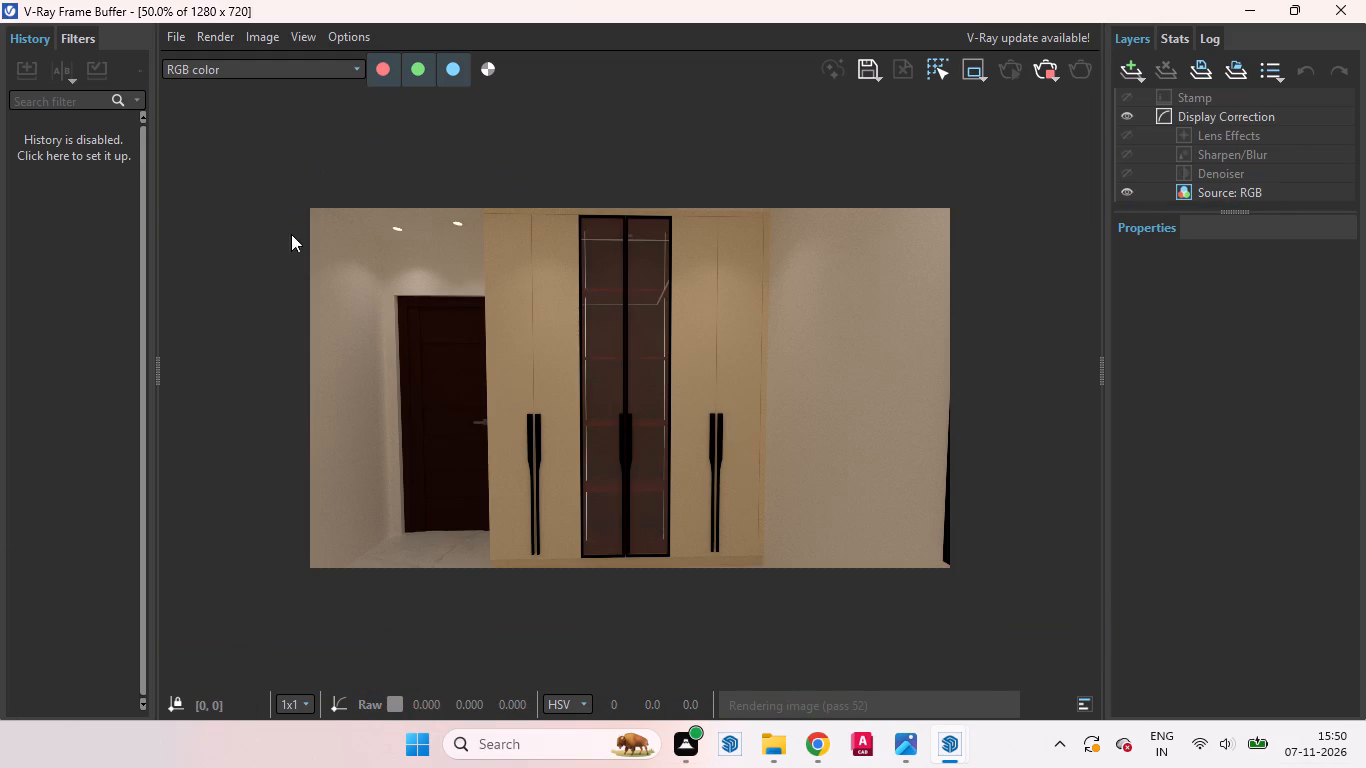
left_click(1242, 12)
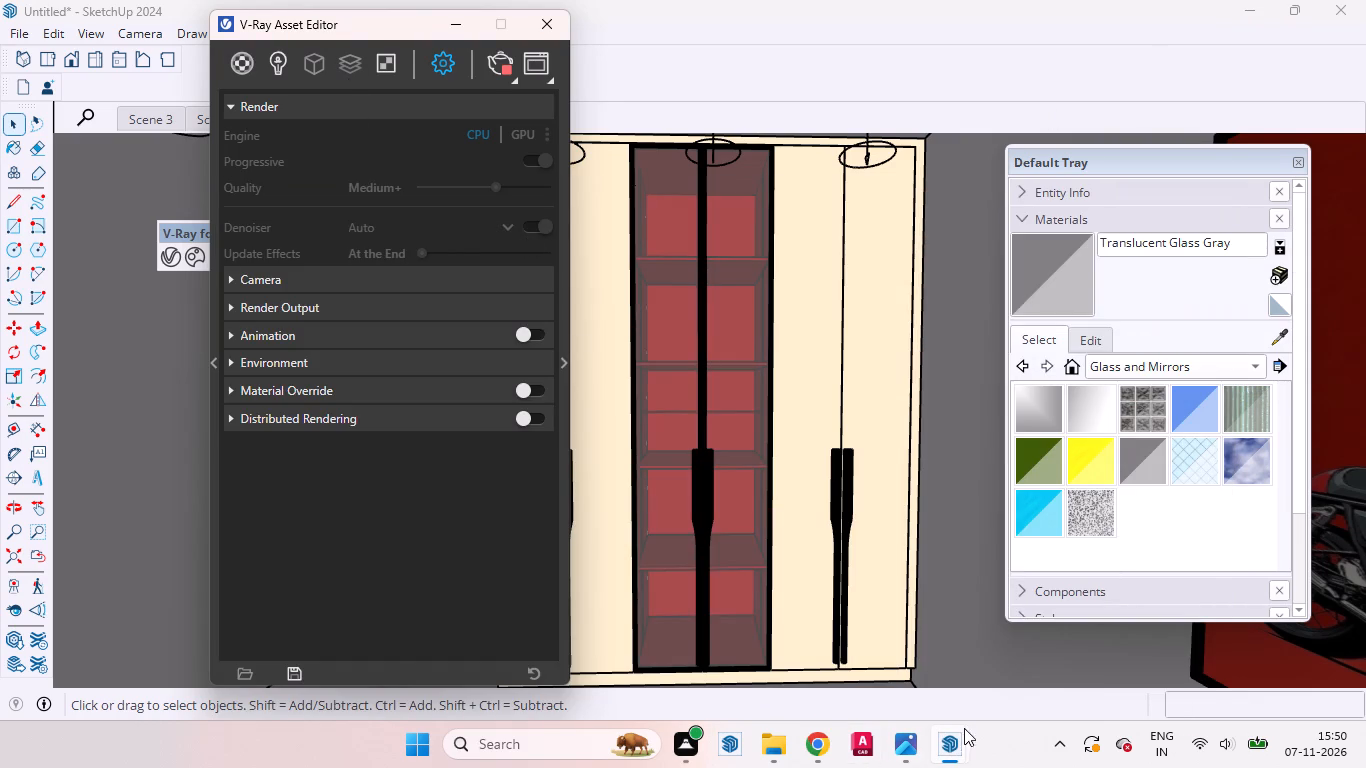
Return to the V-Ray render and examine the wardrobe's upper doors, glass section and nearby ceiling lights.
left_click(1058, 646)
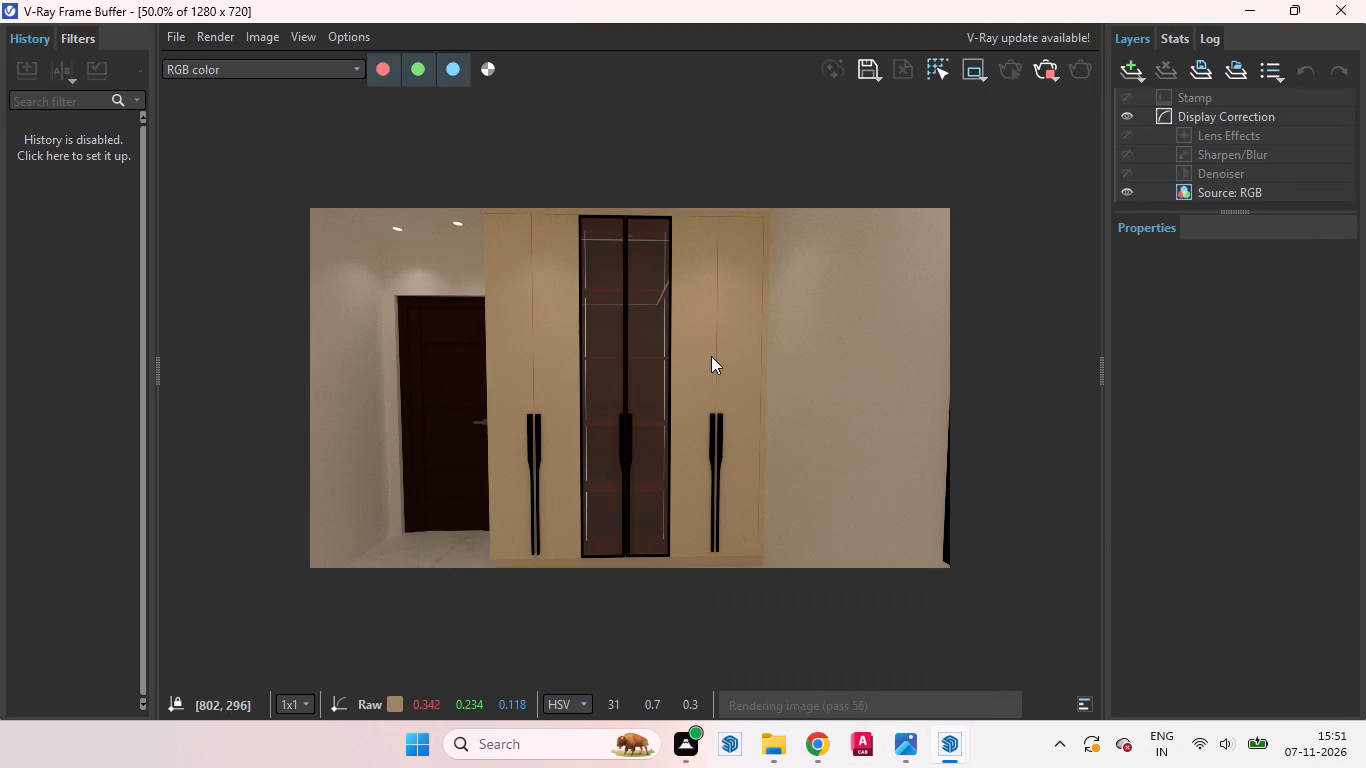
scroll(557, 223, "up", 1)
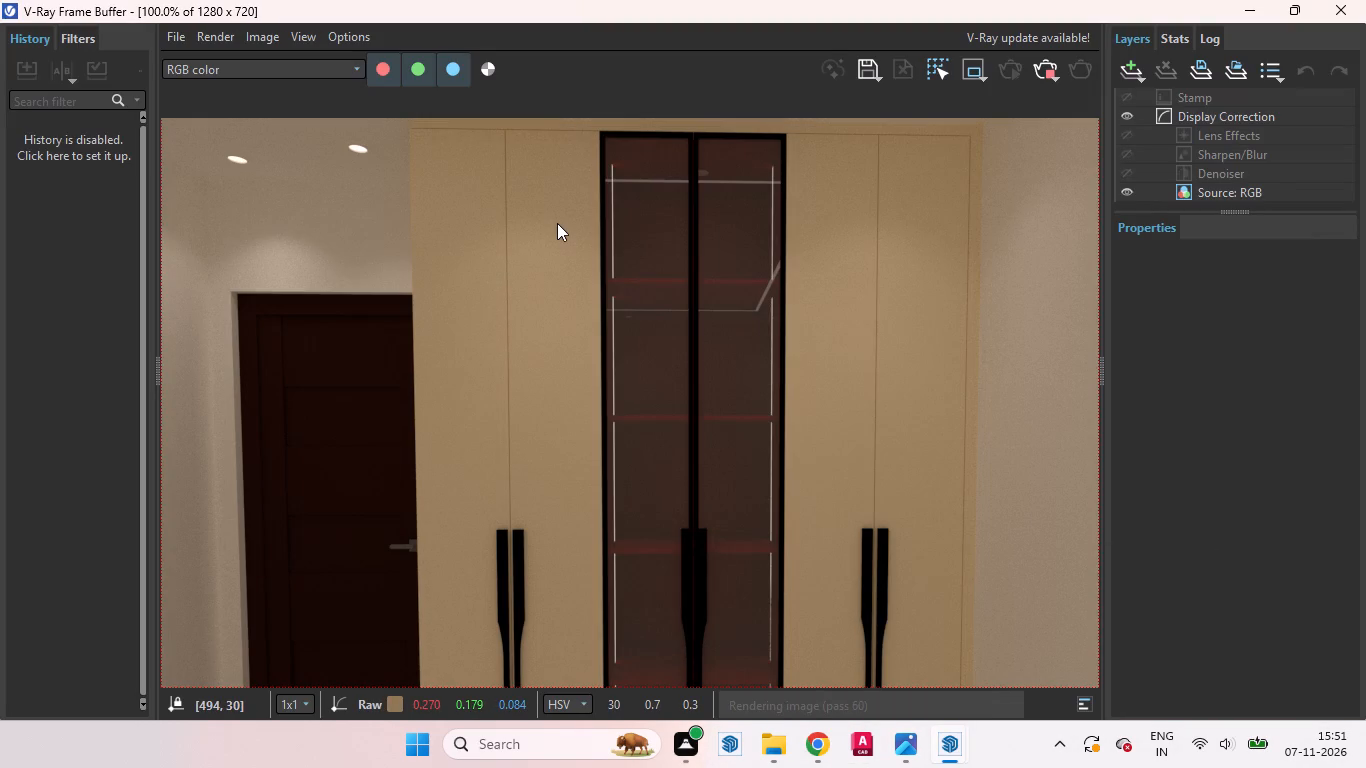
scroll(516, 234, "up", 1)
scroll(551, 315, "down", 1)
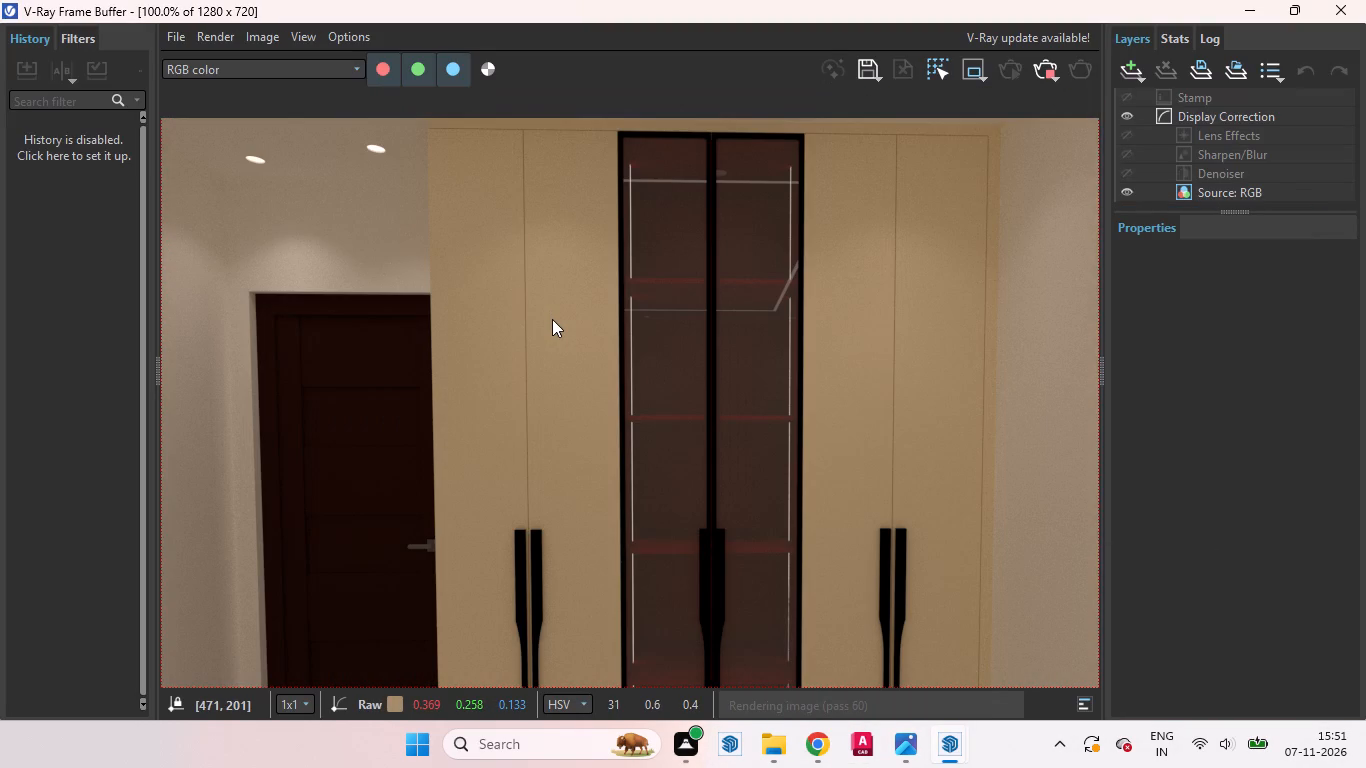
scroll(932, 123, "up", 2)
scroll(856, 156, "down", 2)
scroll(957, 171, "up", 1)
scroll(956, 174, "down", 1)
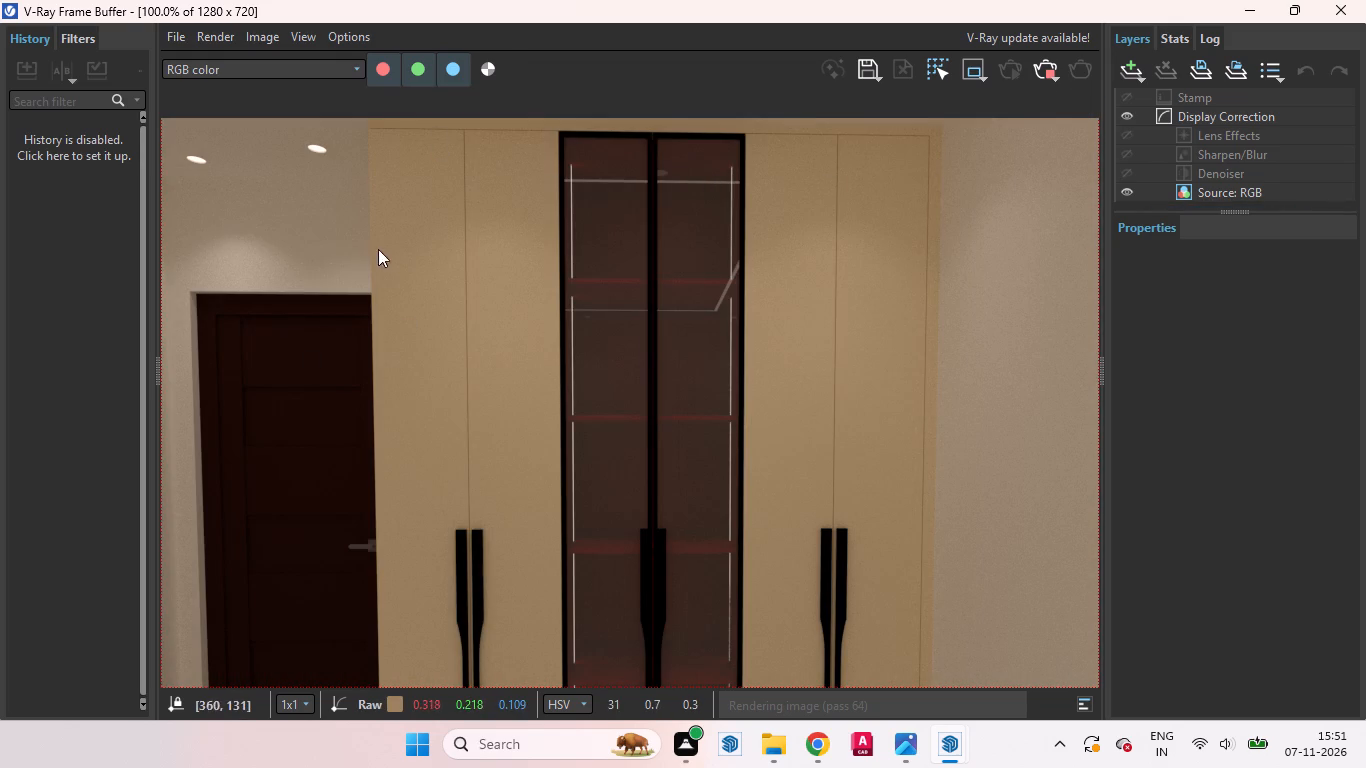
scroll(1120, 336, "down", 1)
scroll(734, 308, "down", 2)
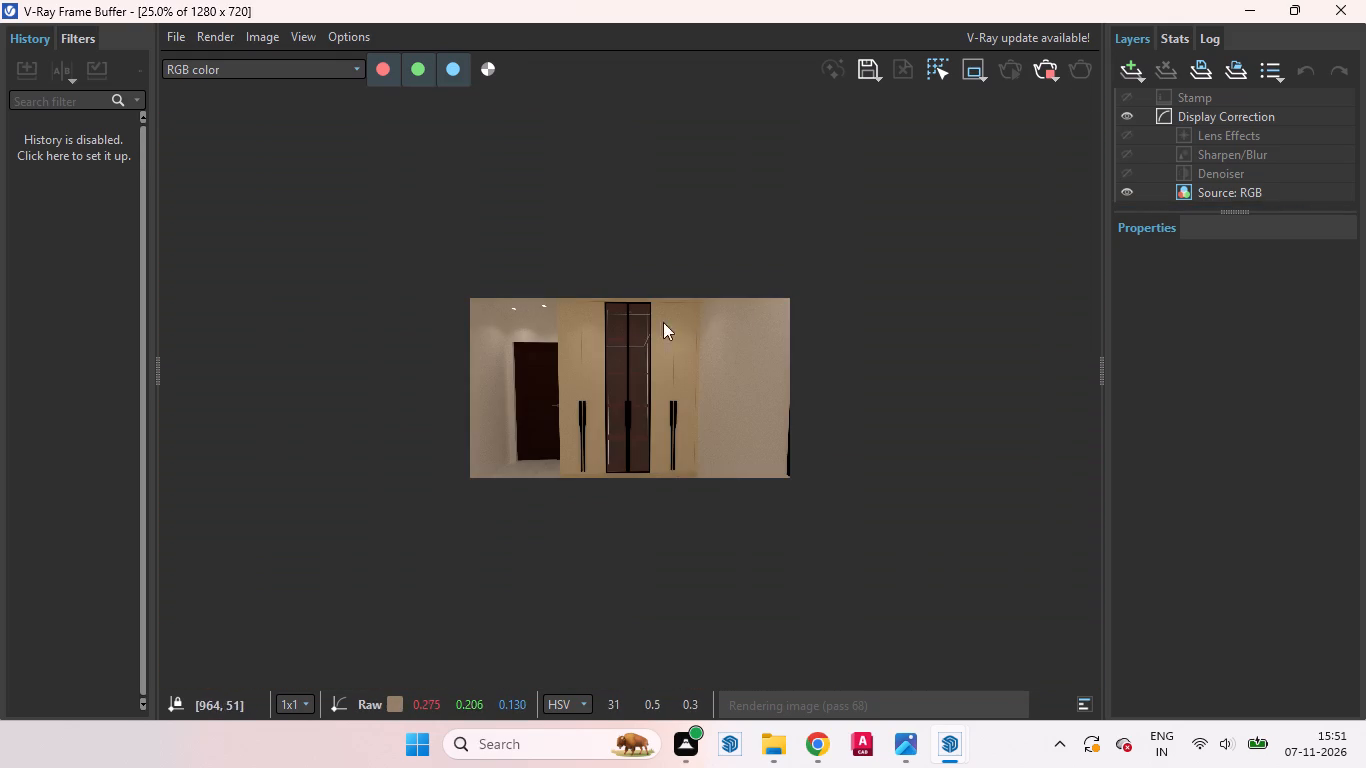
scroll(622, 347, "up", 2)
scroll(679, 344, "down", 1)
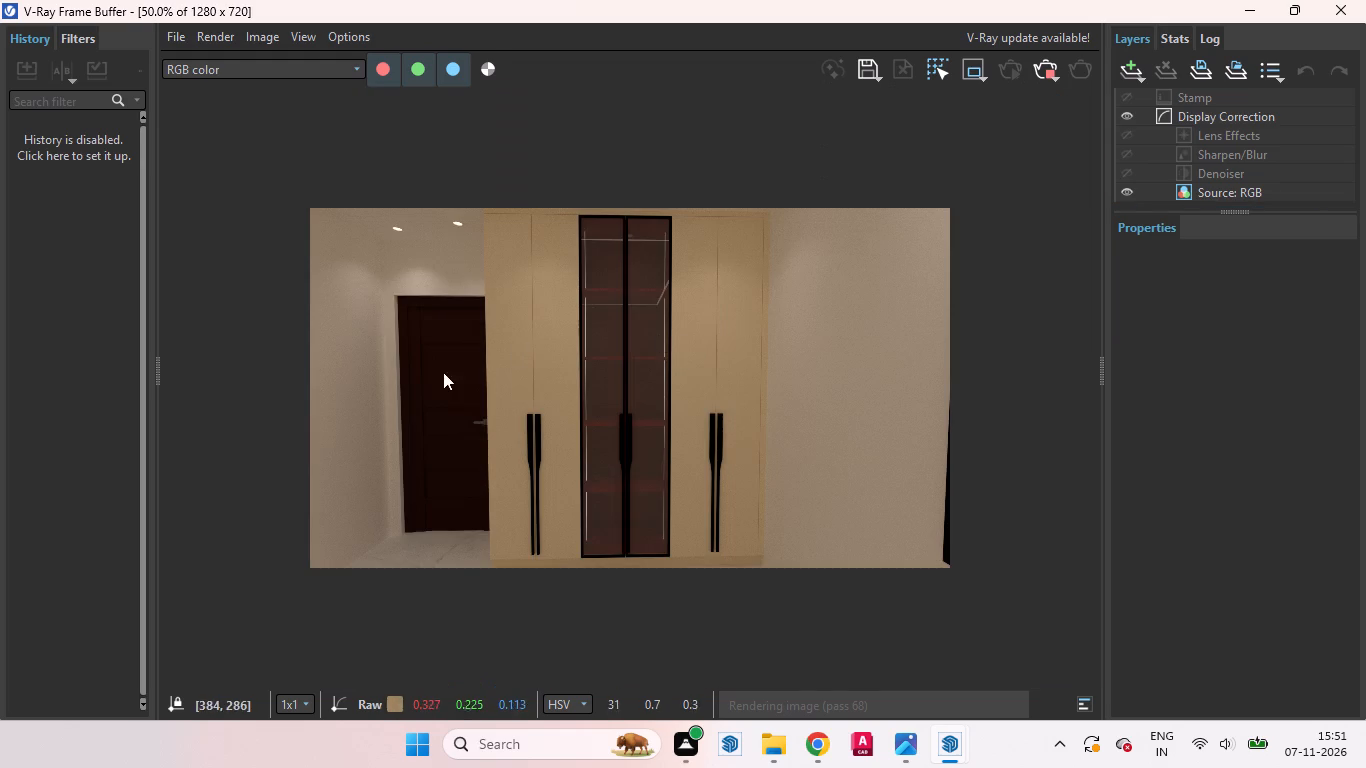
Inspect the seam and black handle pair on the wardrobe doors beside the room door in the render.
scroll(388, 367, "up", 1)
scroll(388, 367, "down", 4)
scroll(581, 374, "up", 2)
scroll(682, 383, "up", 1)
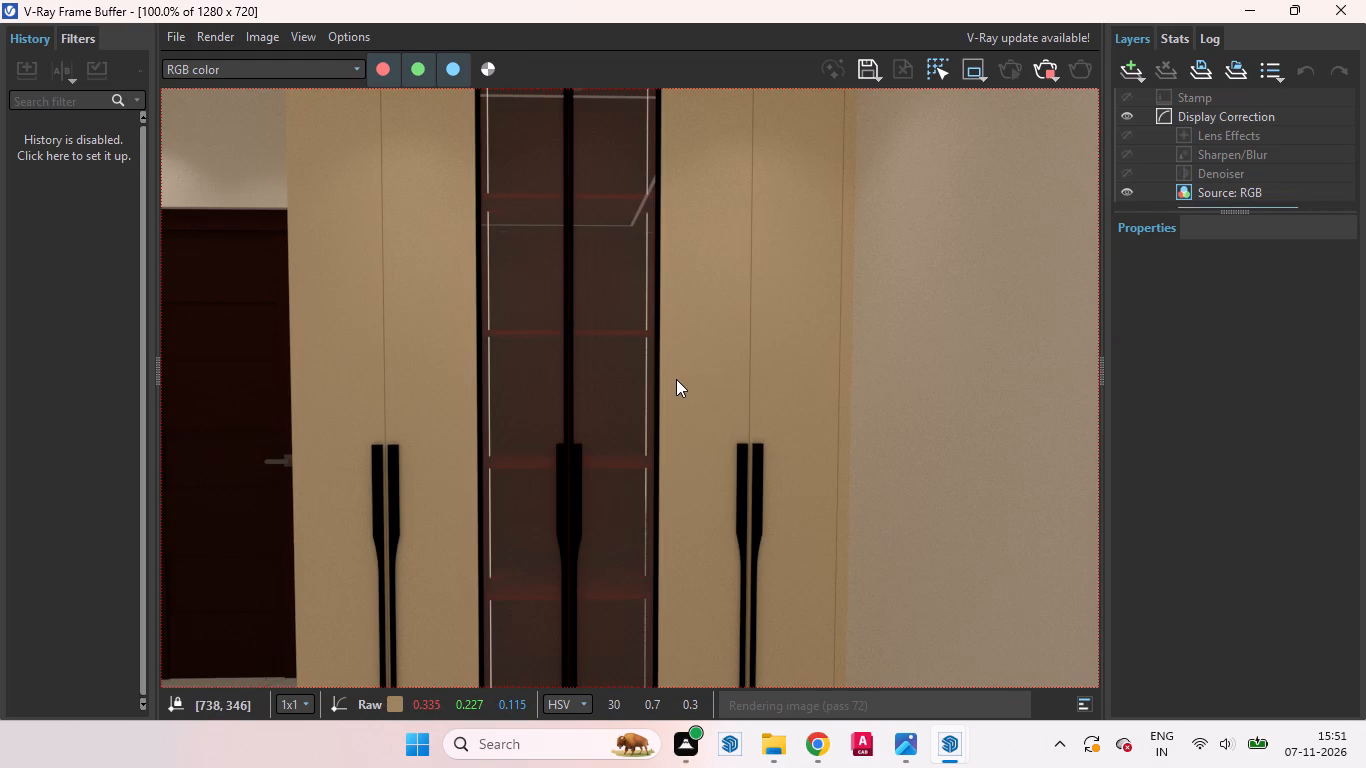
scroll(642, 363, "down", 1)
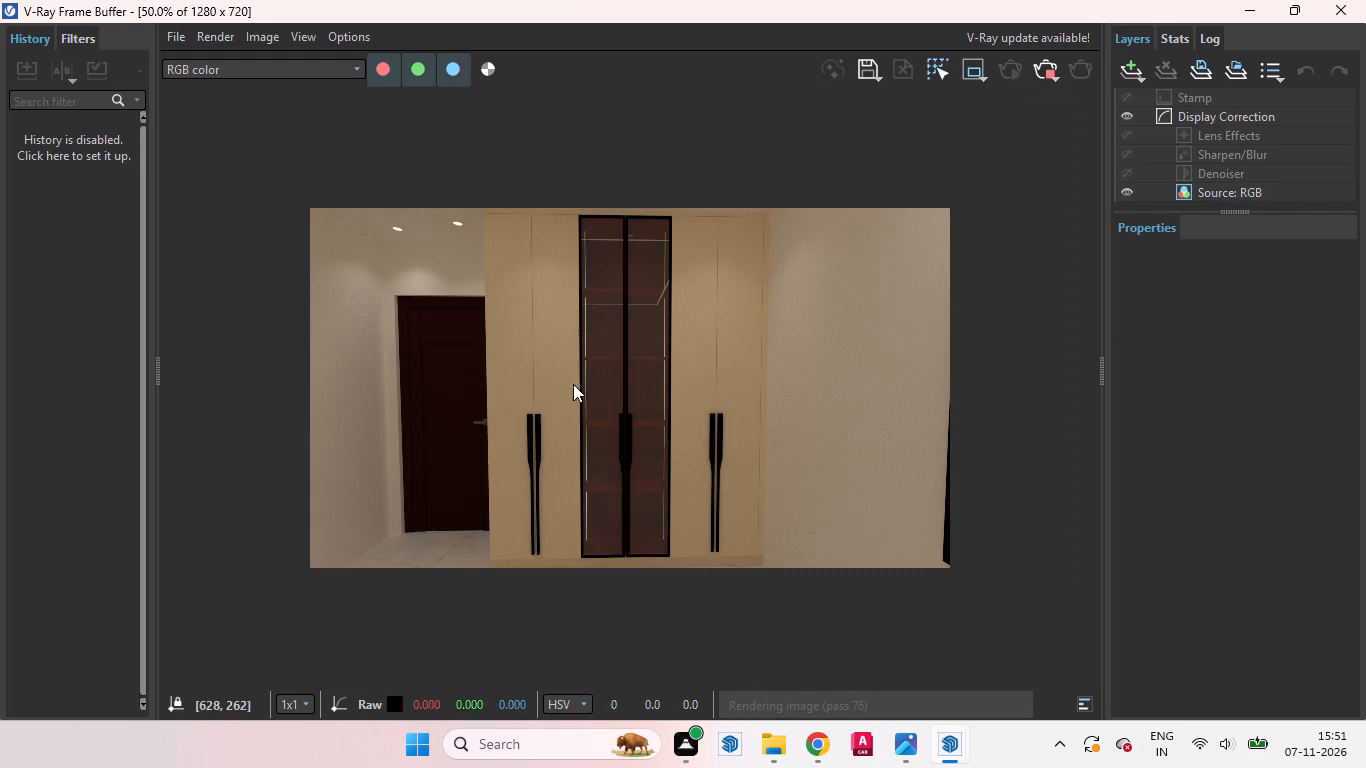
scroll(521, 417, "up", 3)
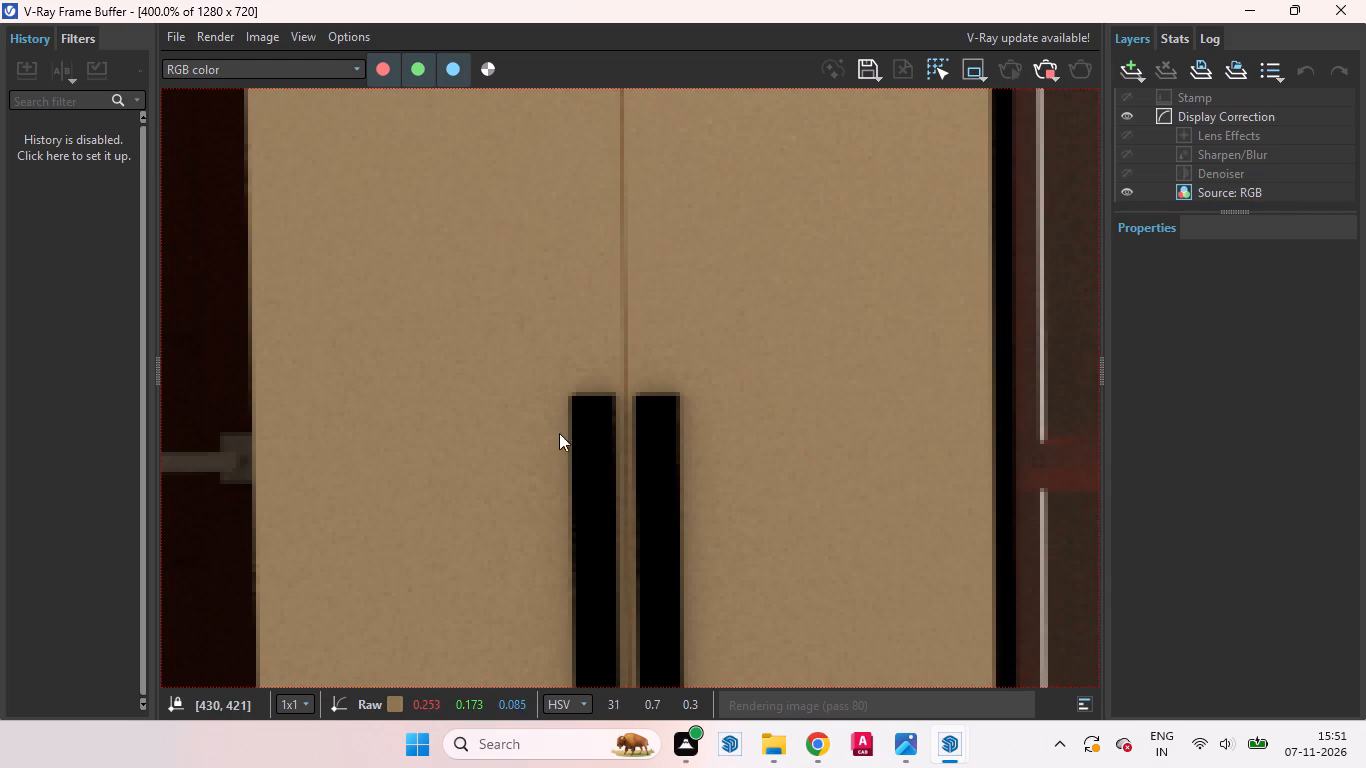
scroll(616, 386, "down", 1)
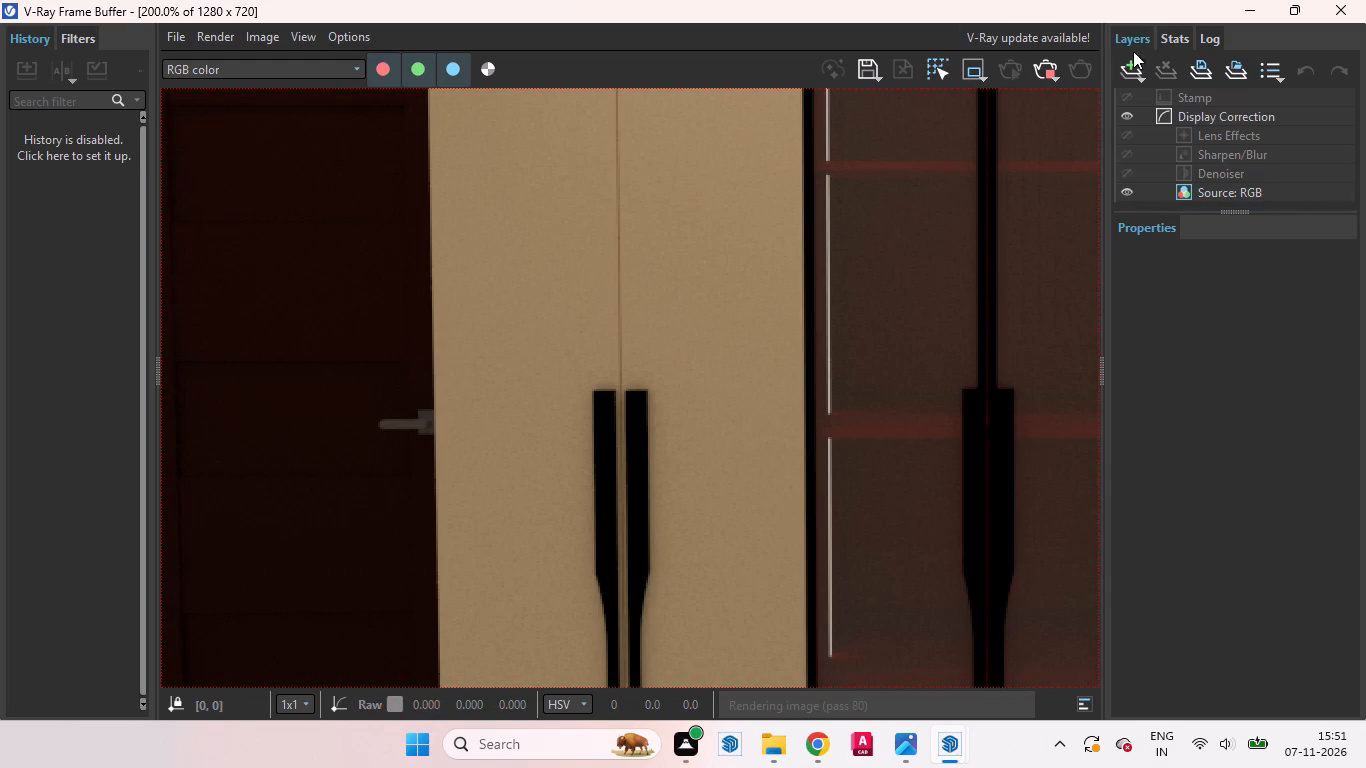
scroll(934, 259, "down", 1)
scroll(763, 333, "down", 2)
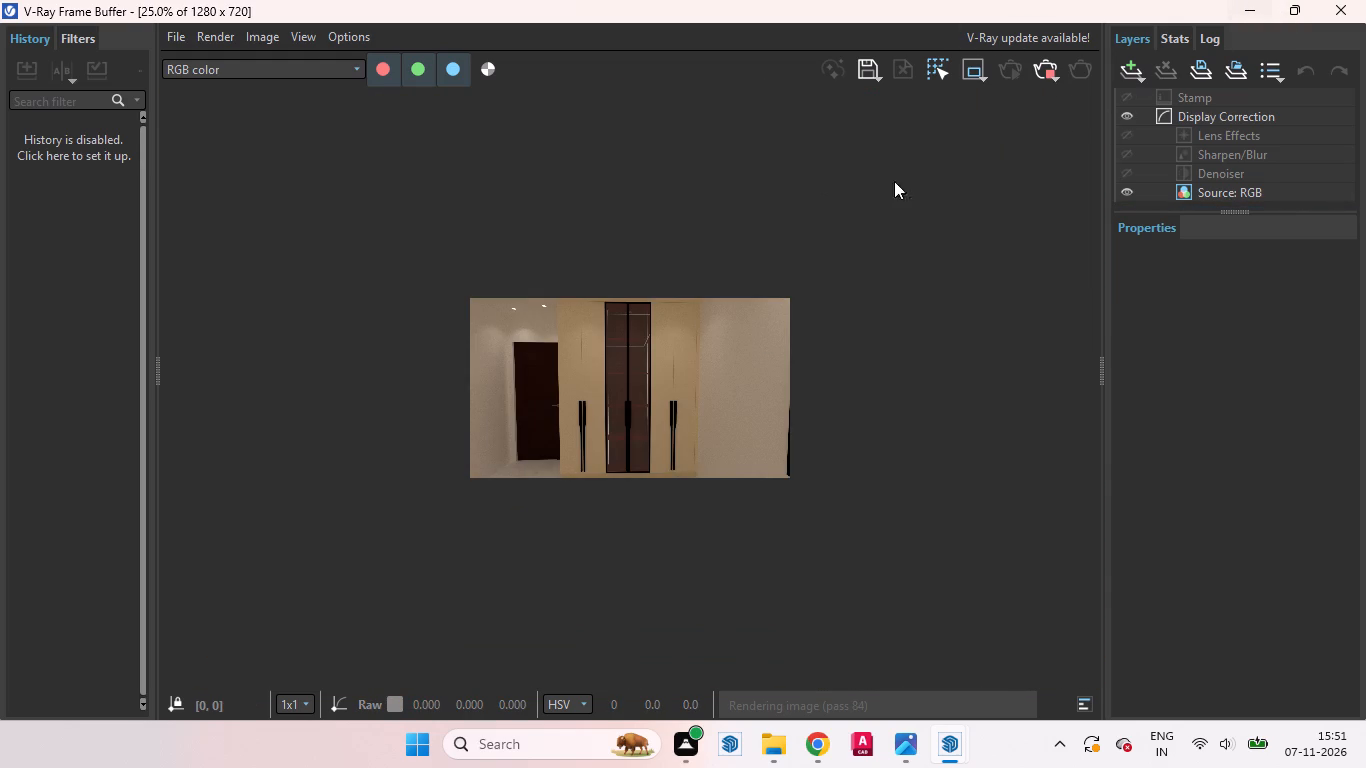
Check the wardrobe's lower half and compare its side handles with the central glass doors, and put the render window away.
scroll(563, 382, "up", 2)
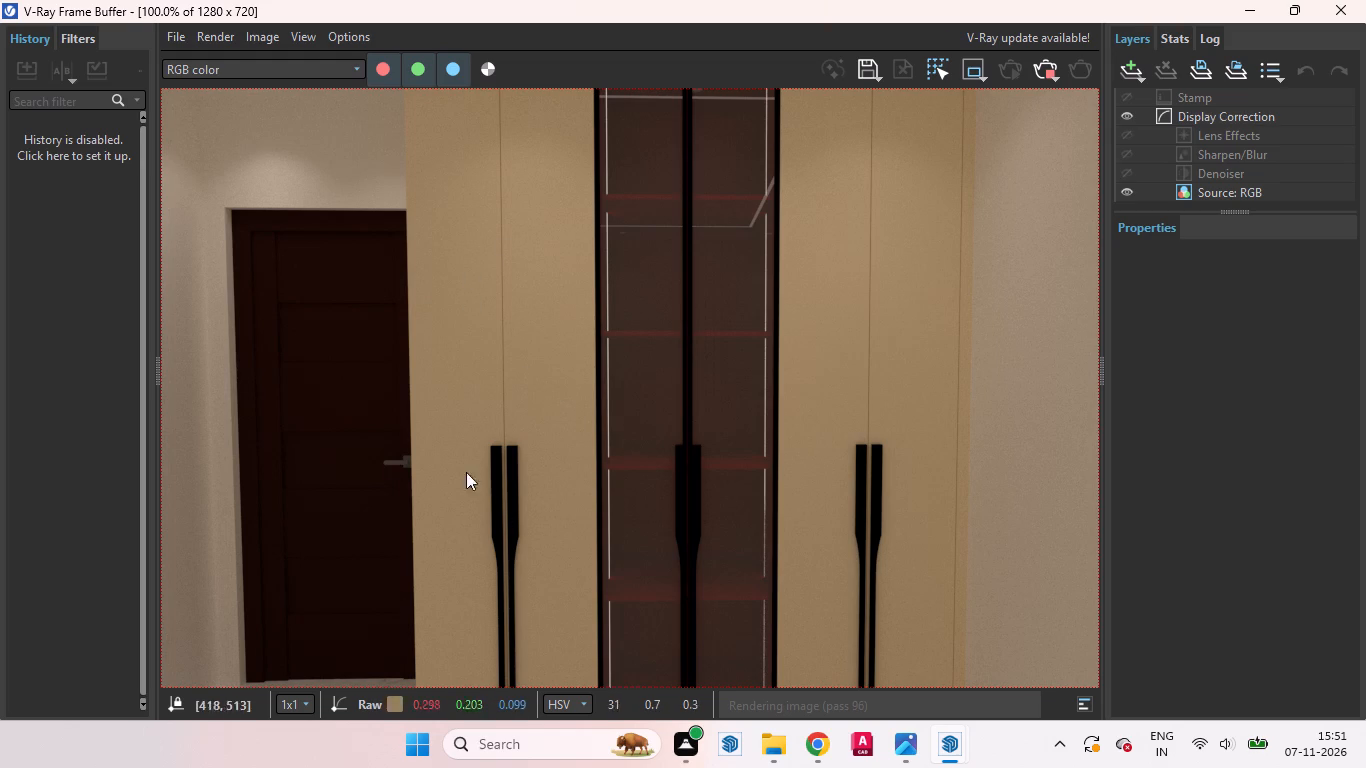
scroll(836, 299, "down", 1)
scroll(608, 478, "up", 1)
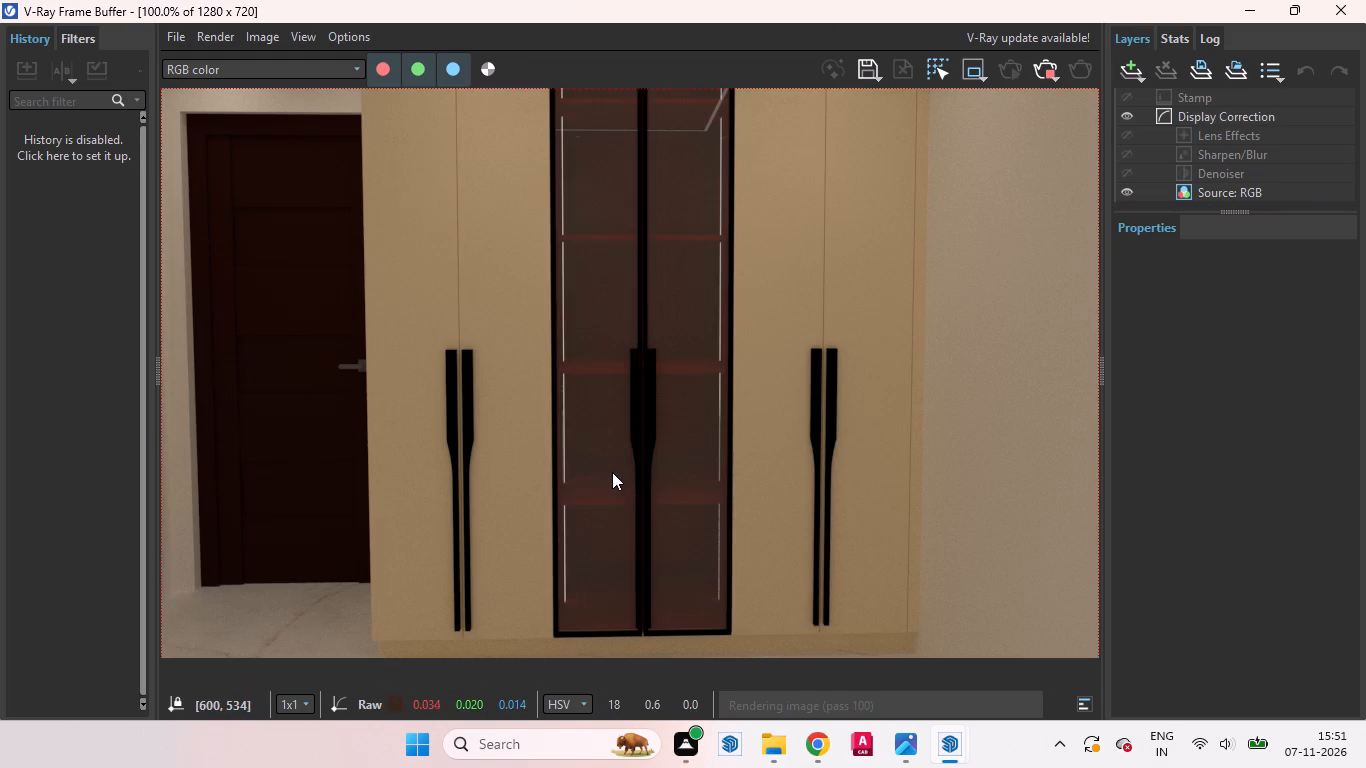
middle_click_drag(495, 421, 790, 403)
scroll(790, 403, "up", 1)
scroll(790, 403, "down", 1)
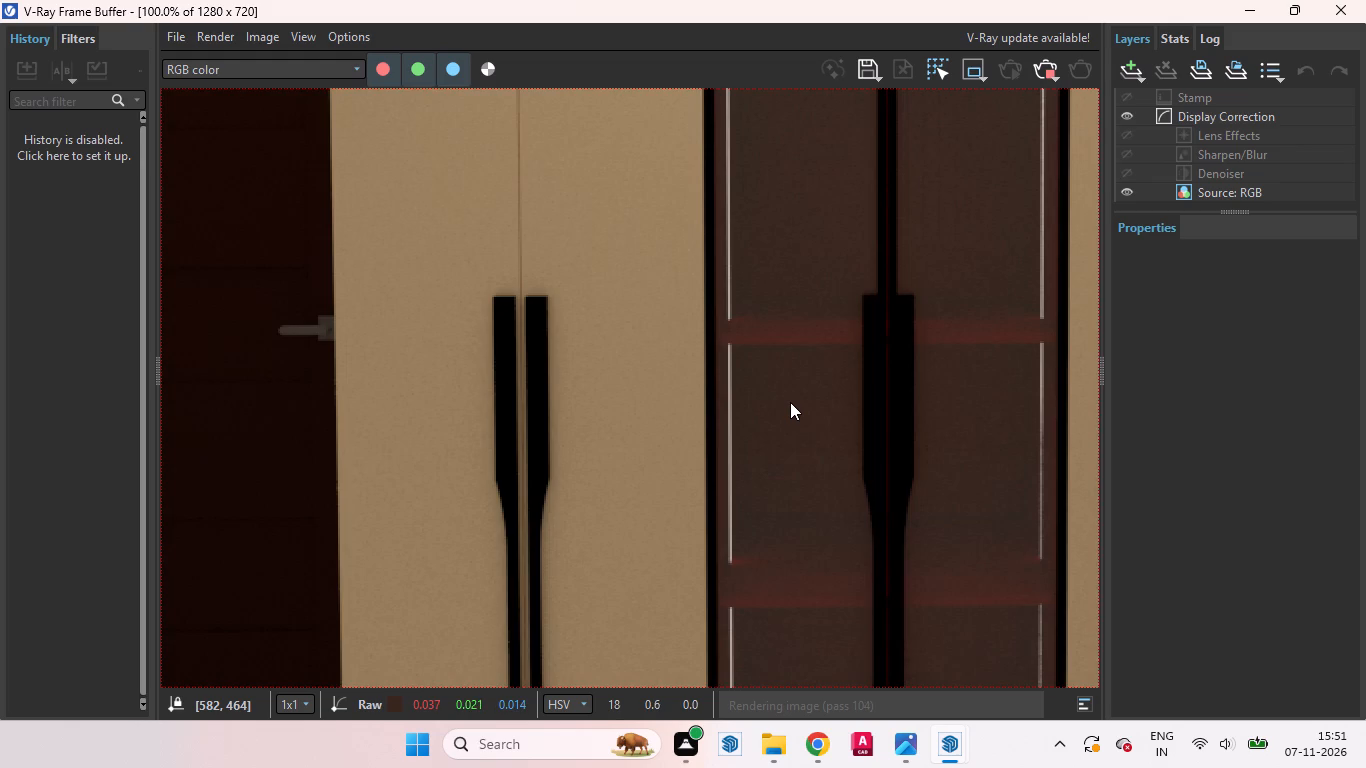
scroll(783, 406, "down", 1)
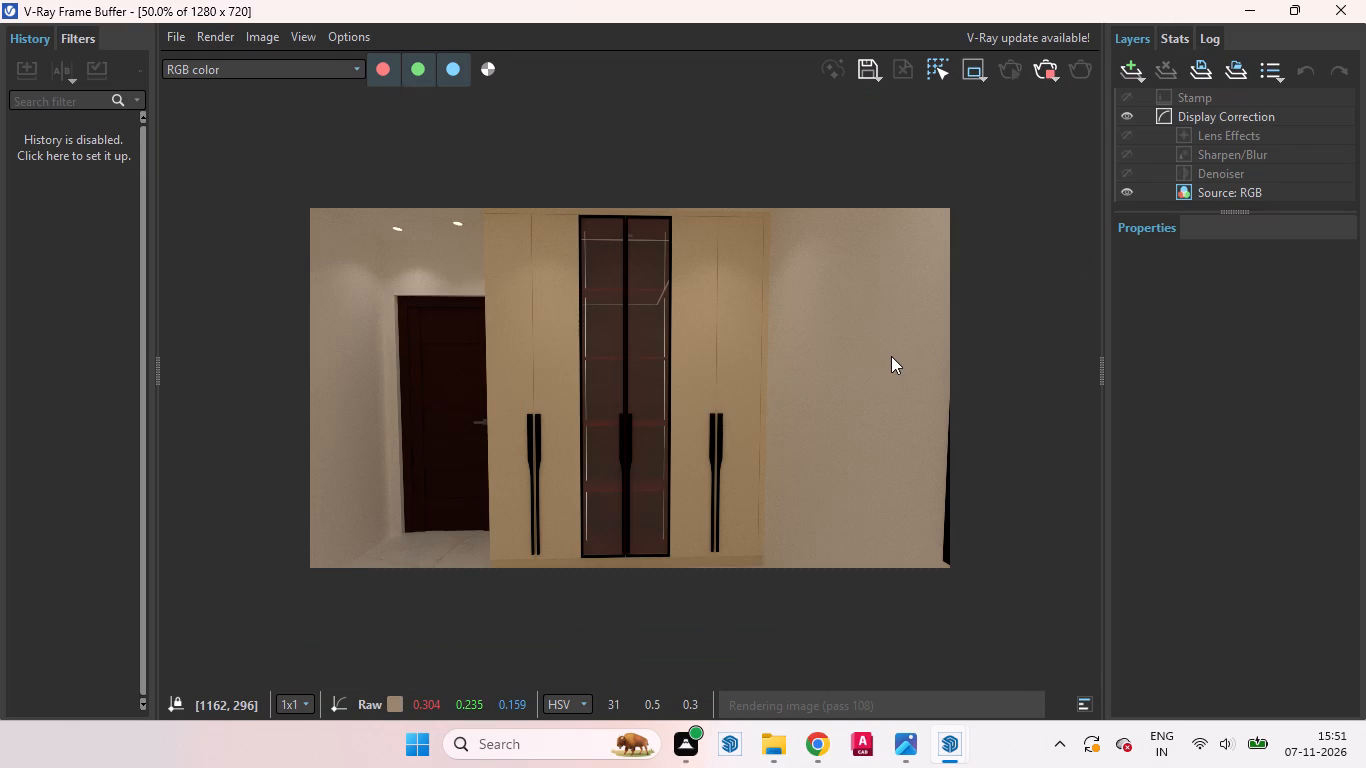
left_click(1249, 13)
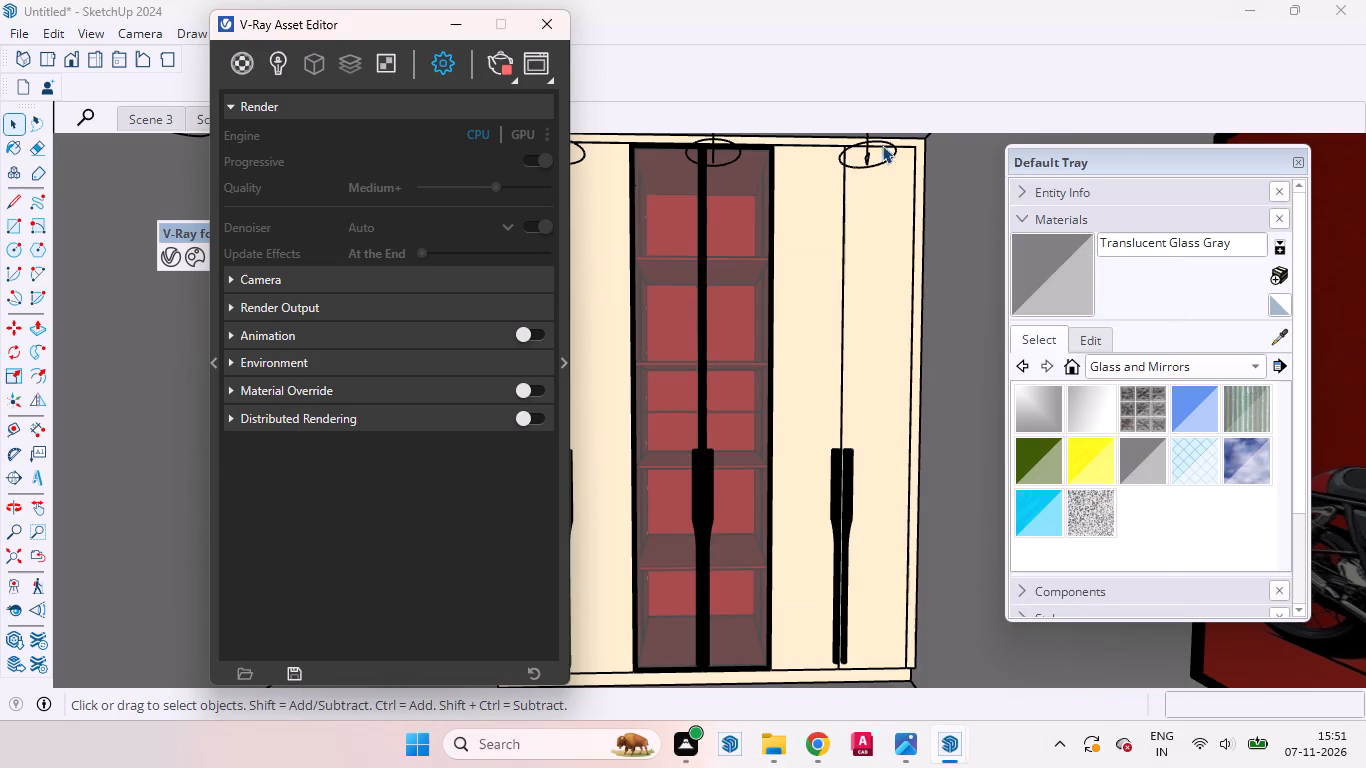
Move the V-Ray Asset Editor clear of the model, view the room from above, and restore the Scene 2 view.
left_click_drag(338, 31, 853, 128)
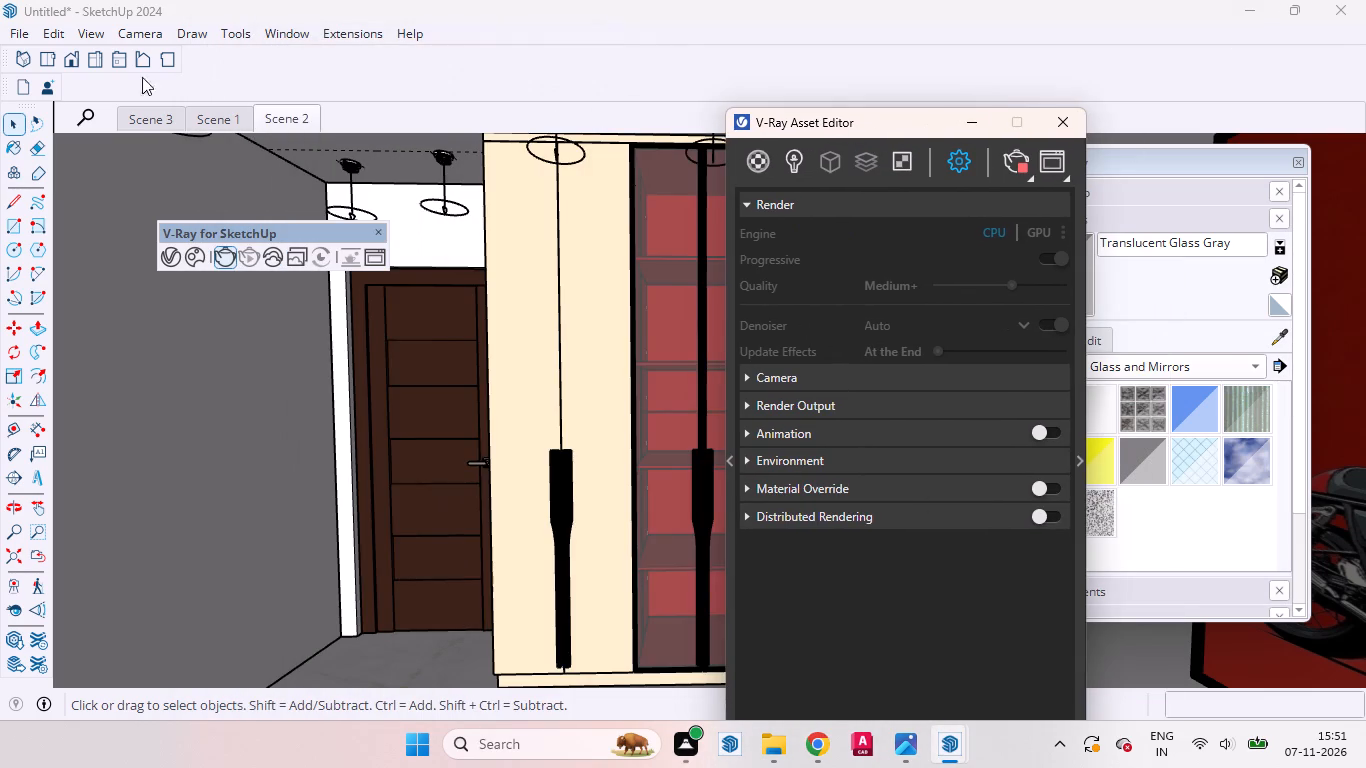
left_click(55, 68)
scroll(359, 313, "down", 7)
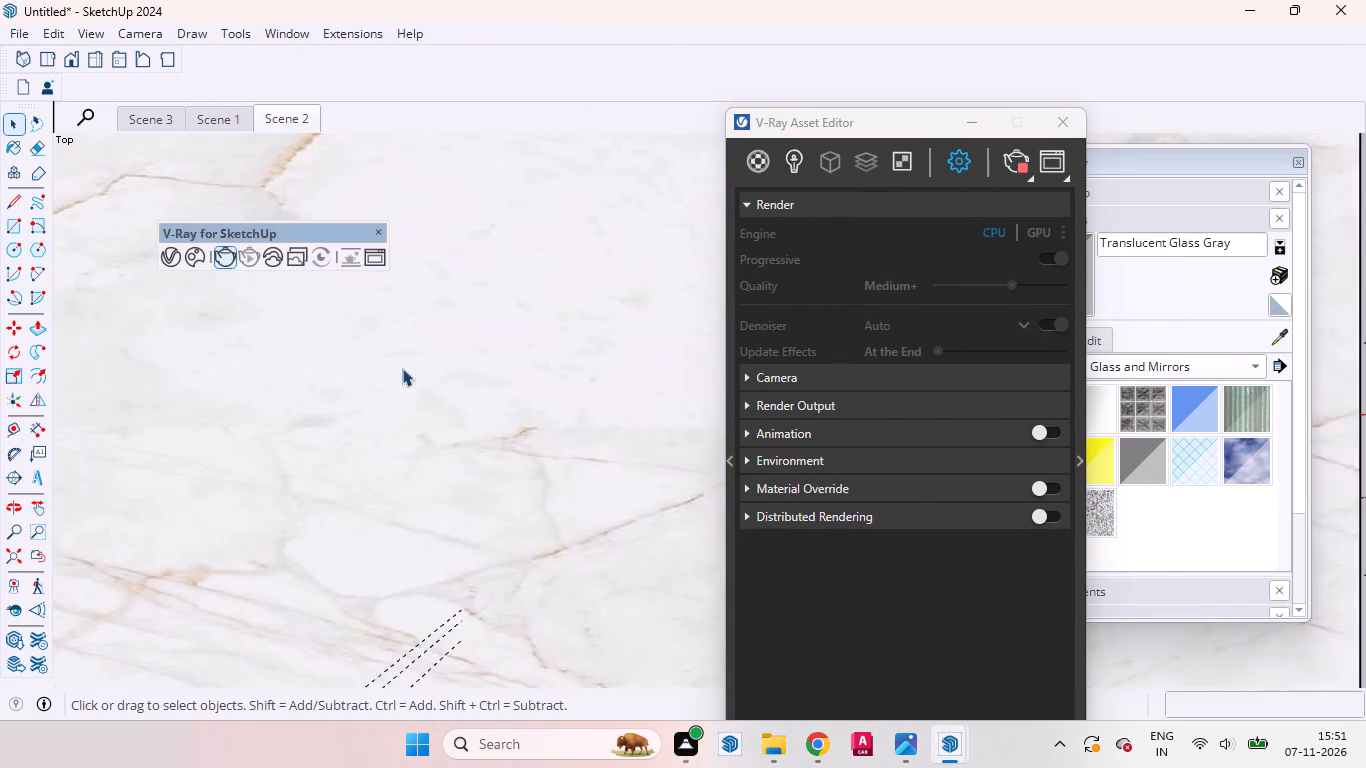
scroll(402, 368, "down", 2)
scroll(419, 396, "up", 2)
scroll(427, 402, "down", 20)
scroll(427, 402, "down", 9)
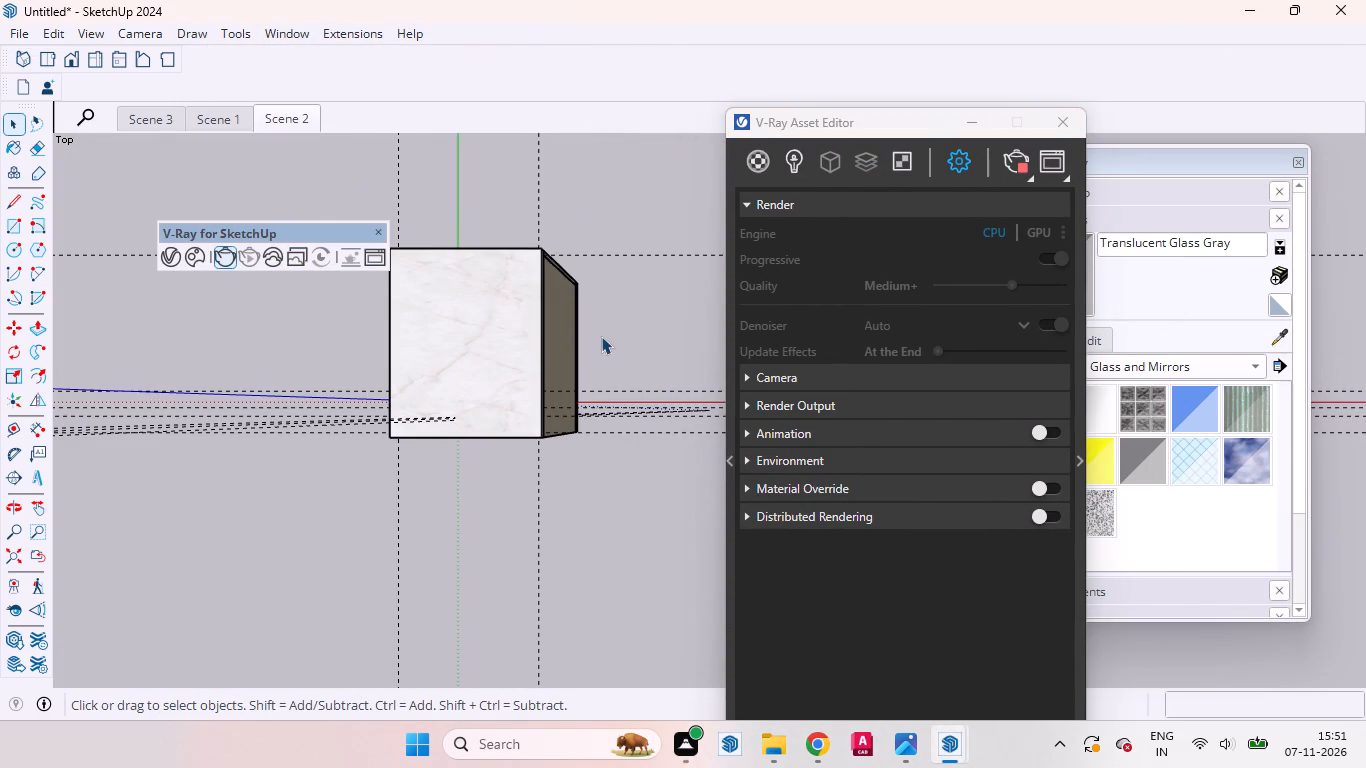
triple_click(601, 336)
left_click(287, 115)
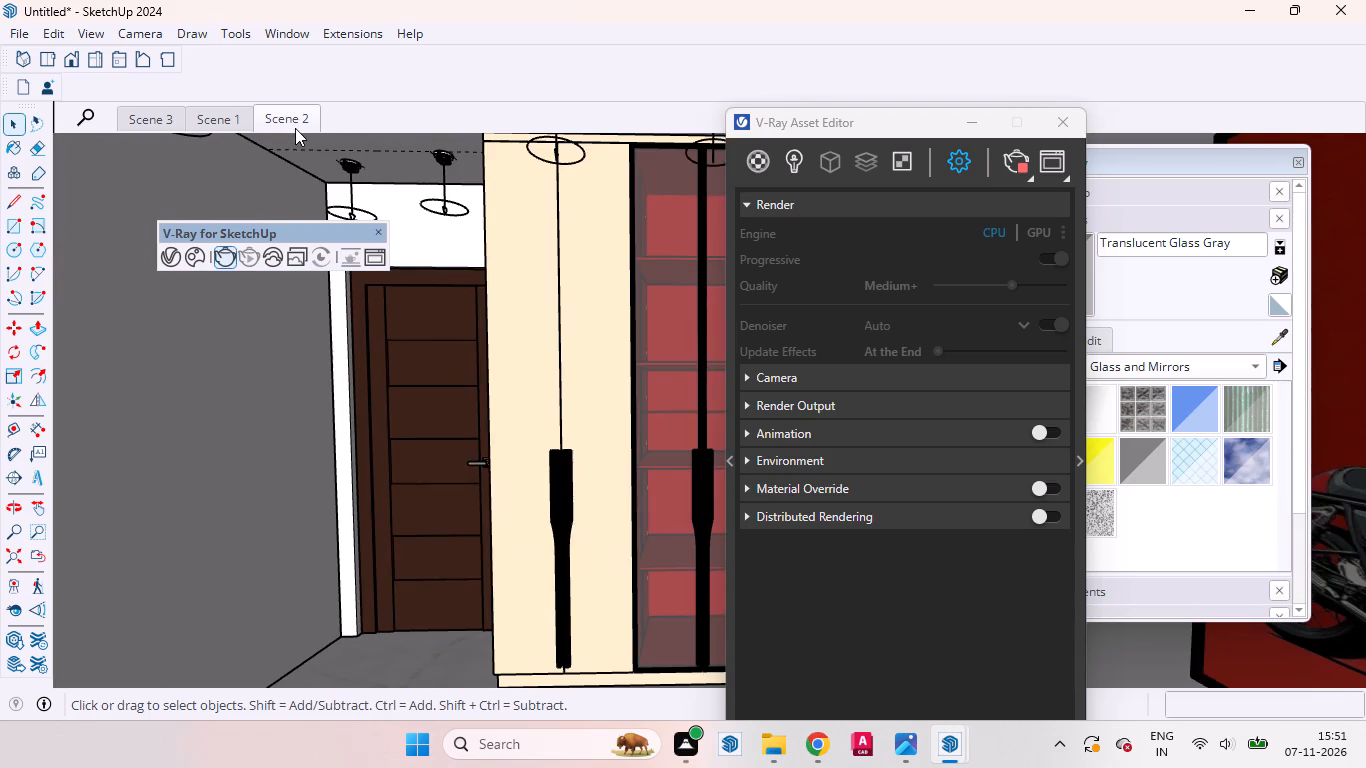
left_click_drag(905, 125, 998, 182)
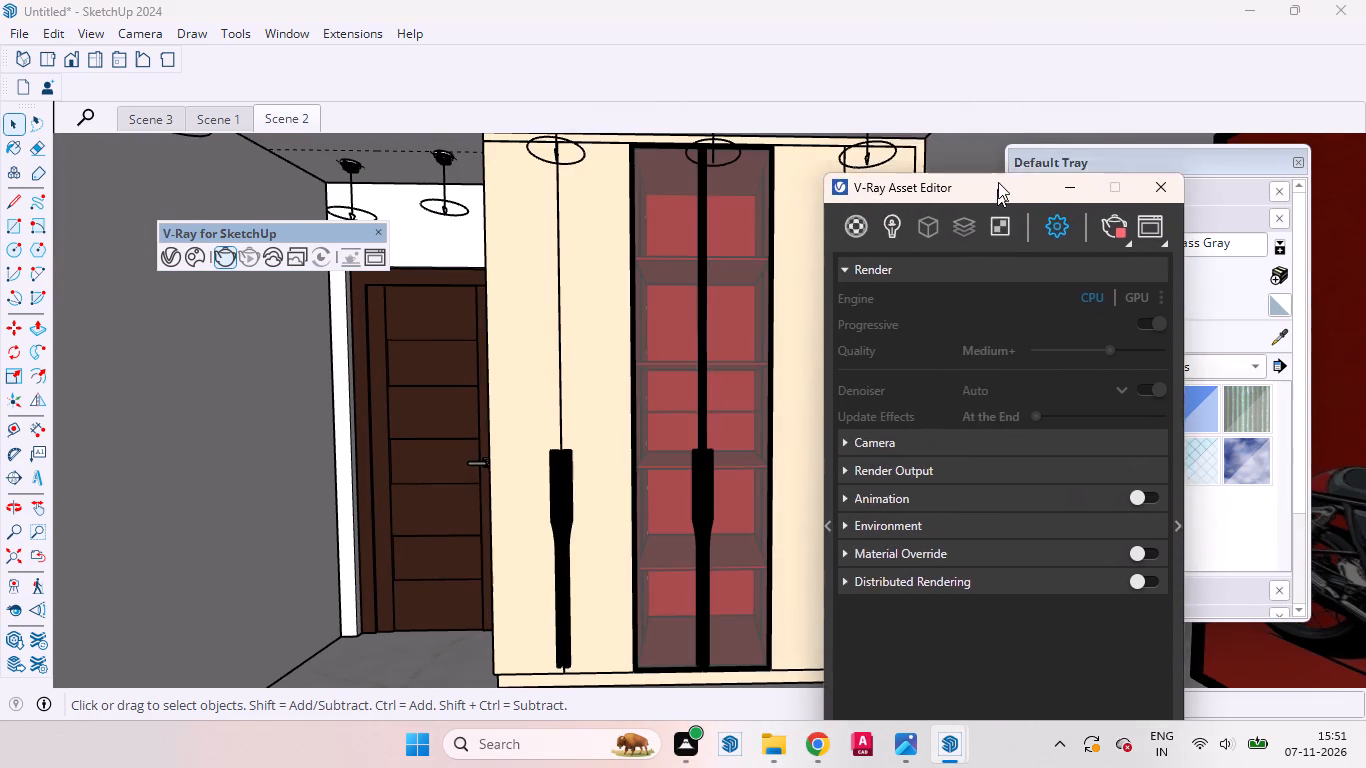
left_click_drag(998, 182, 421, 51)
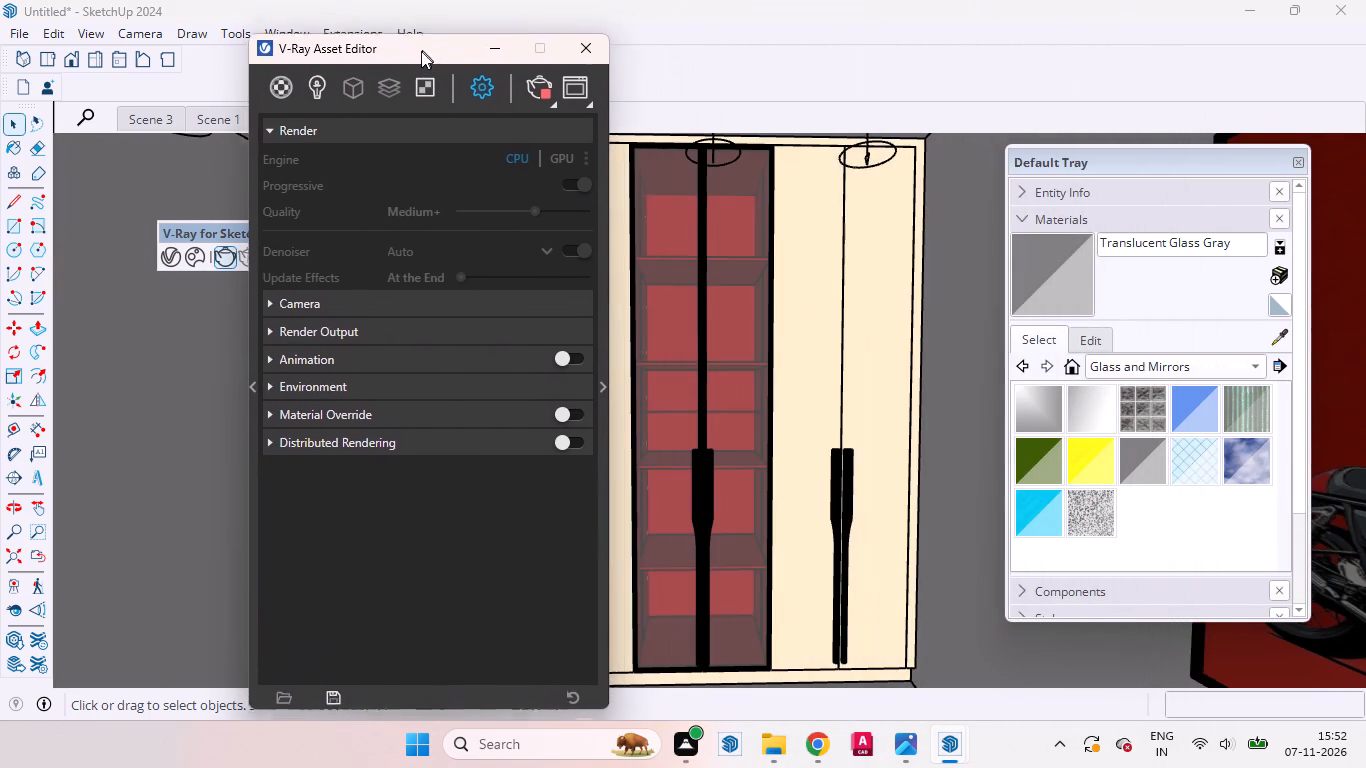
left_click_drag(421, 51, 415, 56)
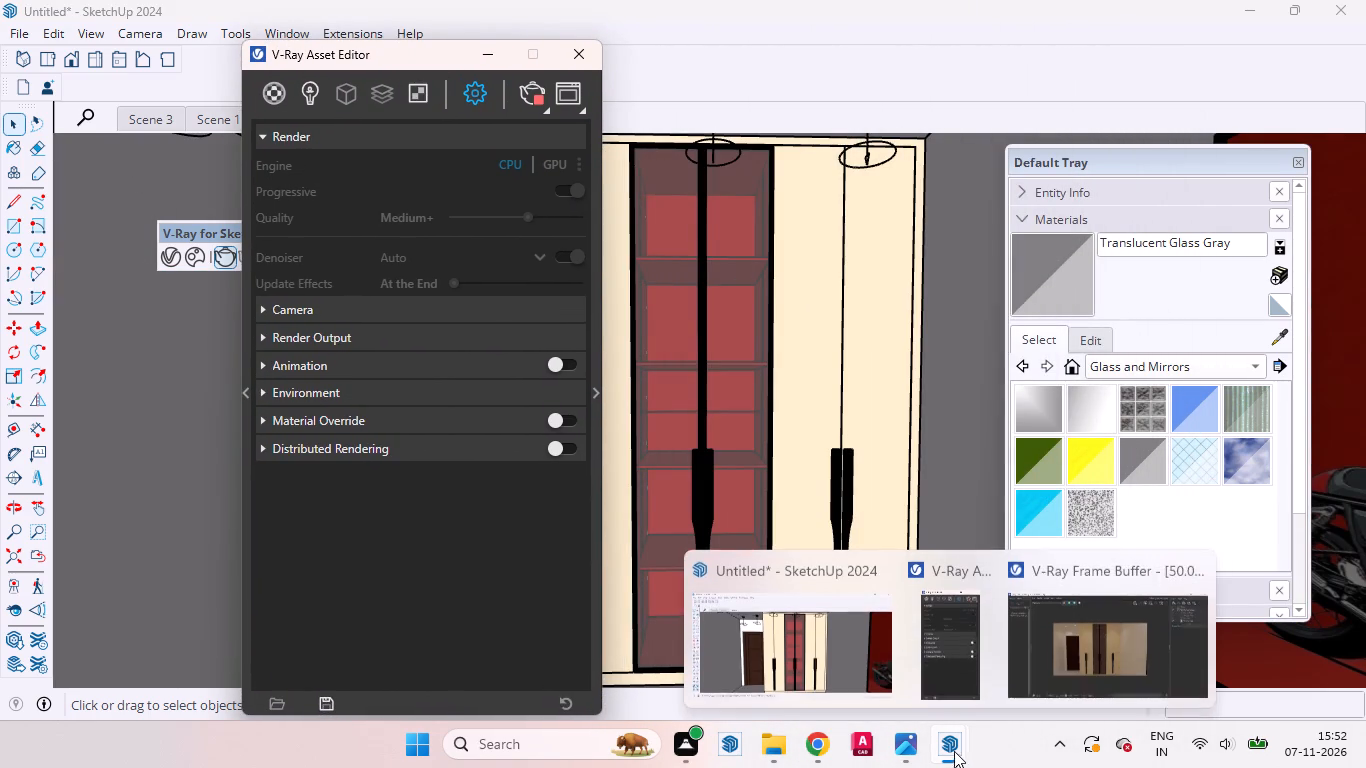
Reopen the V-Ray render and inspect the top of the glass doors, their light strips and the adjacent cream door panels.
left_click(1079, 648)
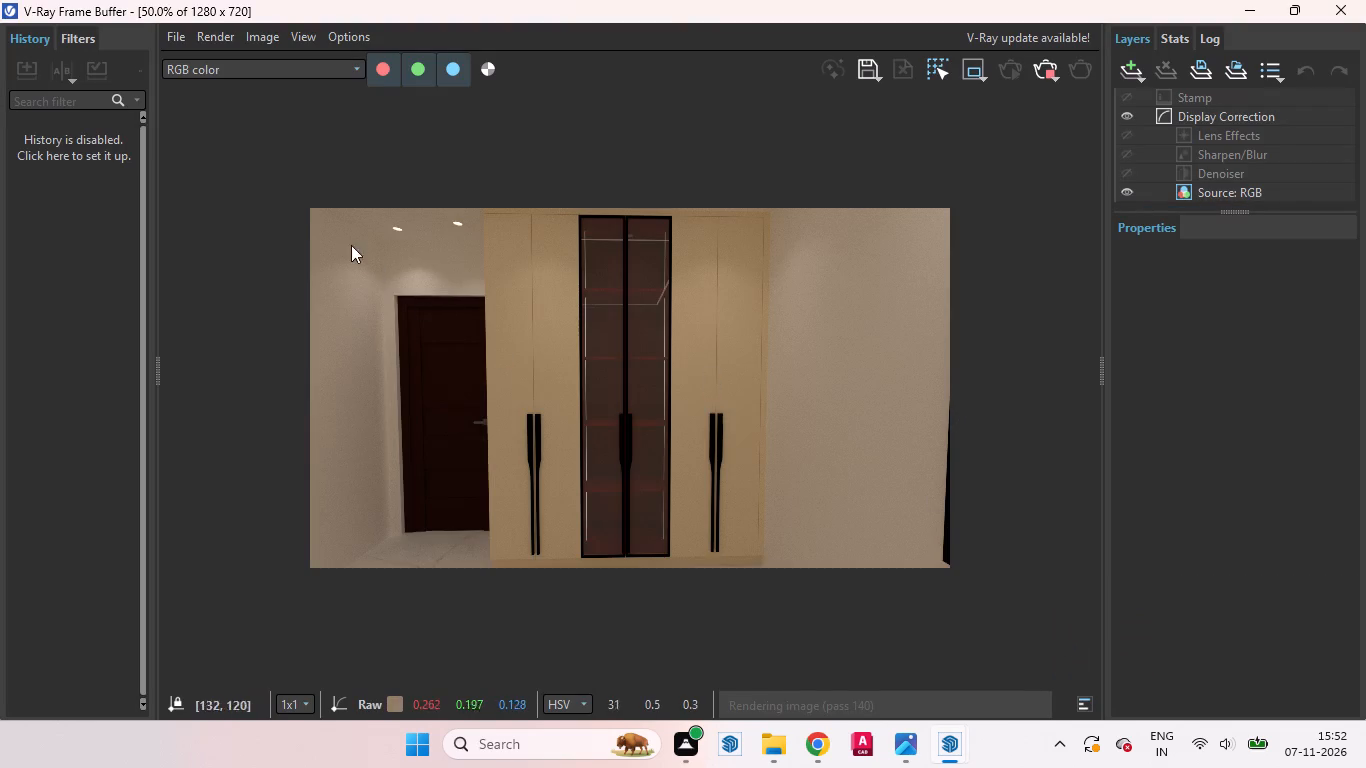
left_click_drag(299, 211, 852, 534)
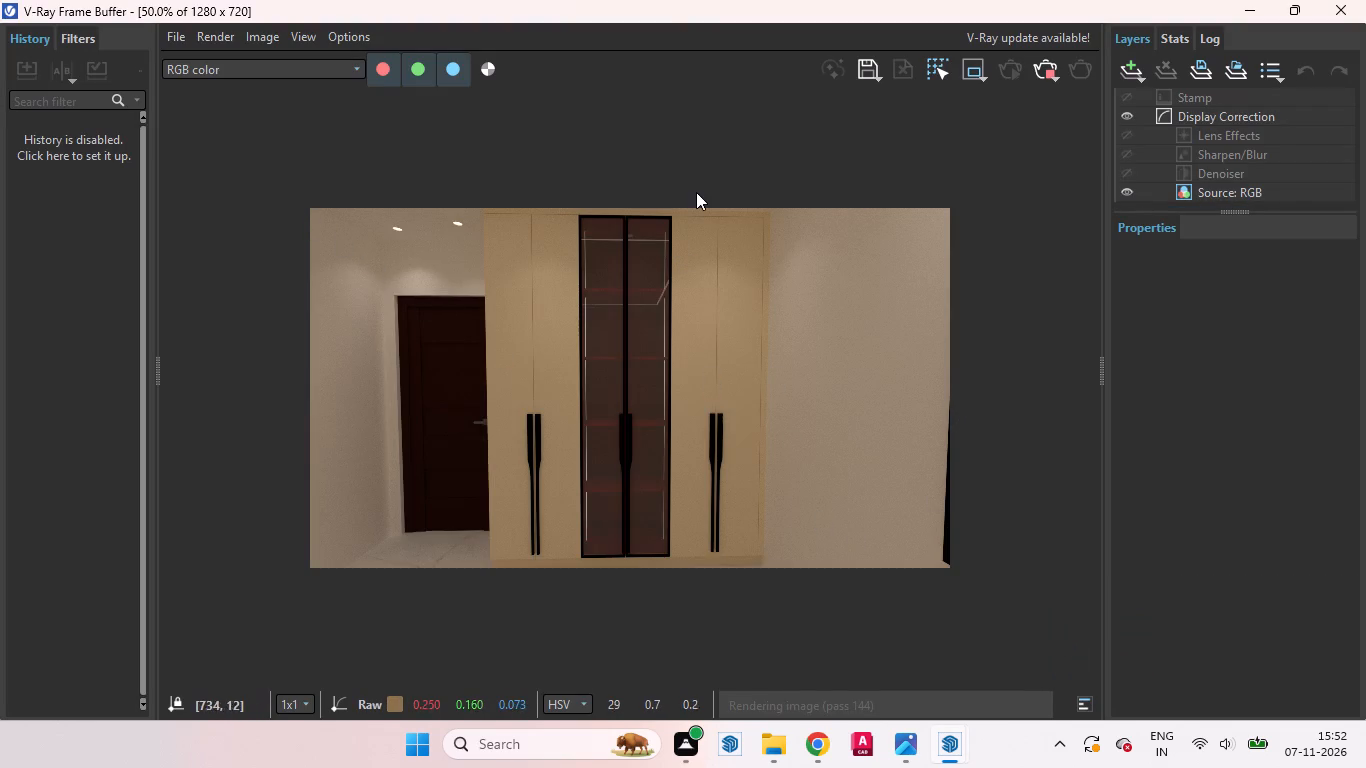
scroll(696, 192, "up", 5)
scroll(783, 368, "down", 2)
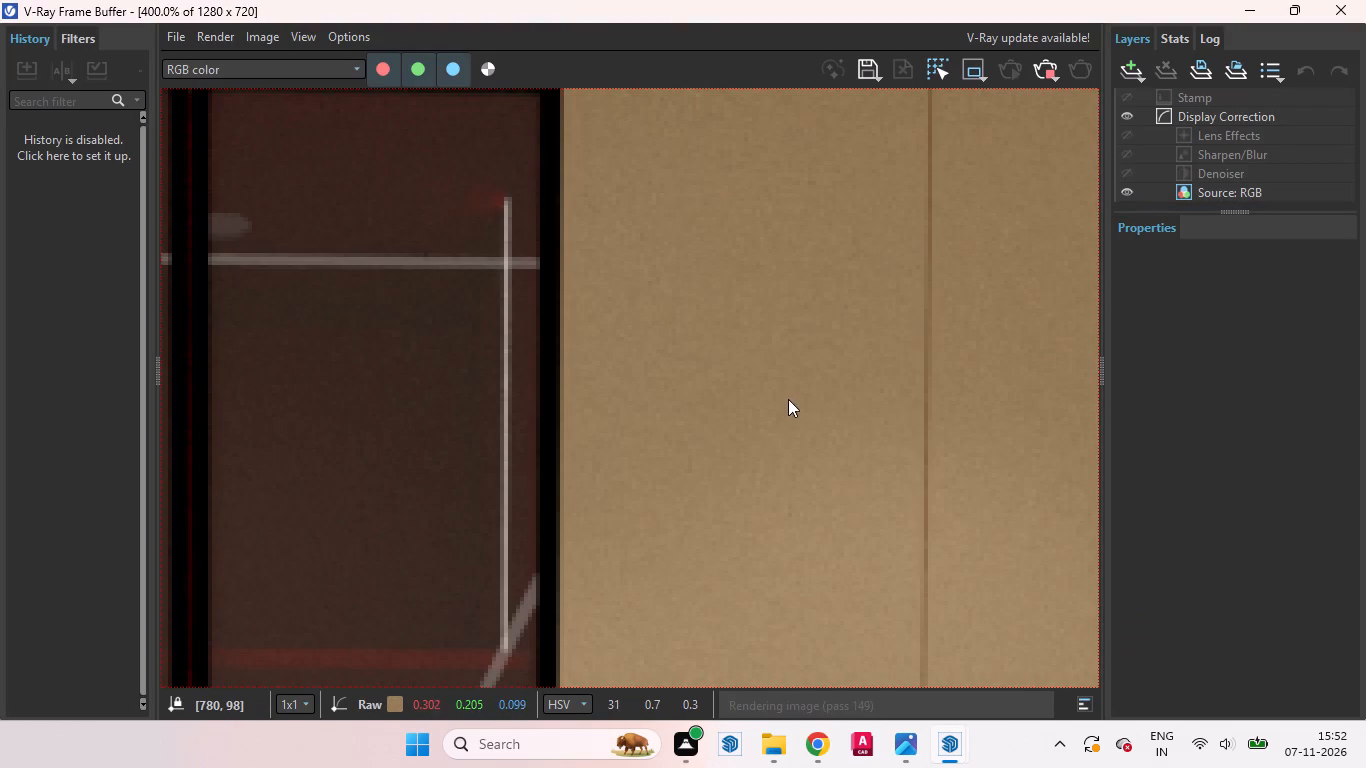
scroll(790, 419, "down", 3)
scroll(735, 210, "up", 2)
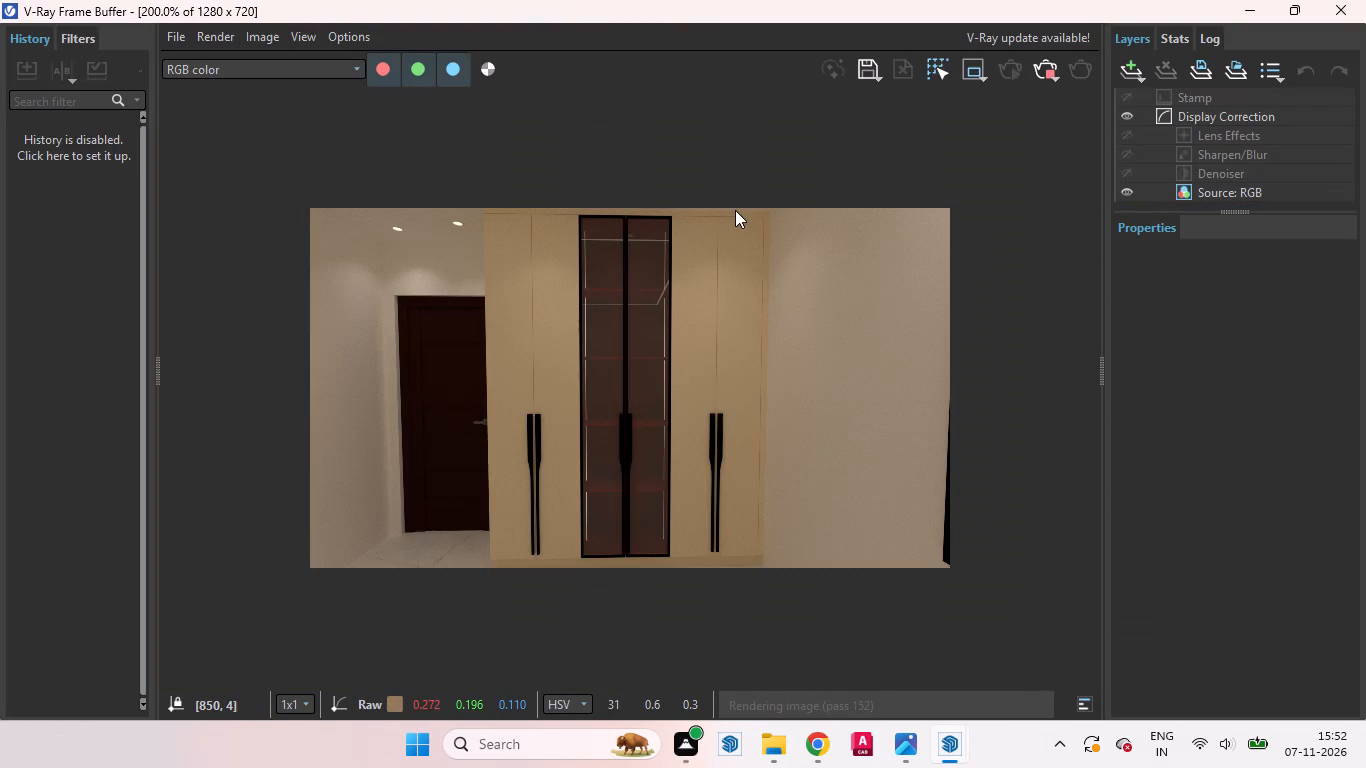
scroll(909, 488, "down", 1)
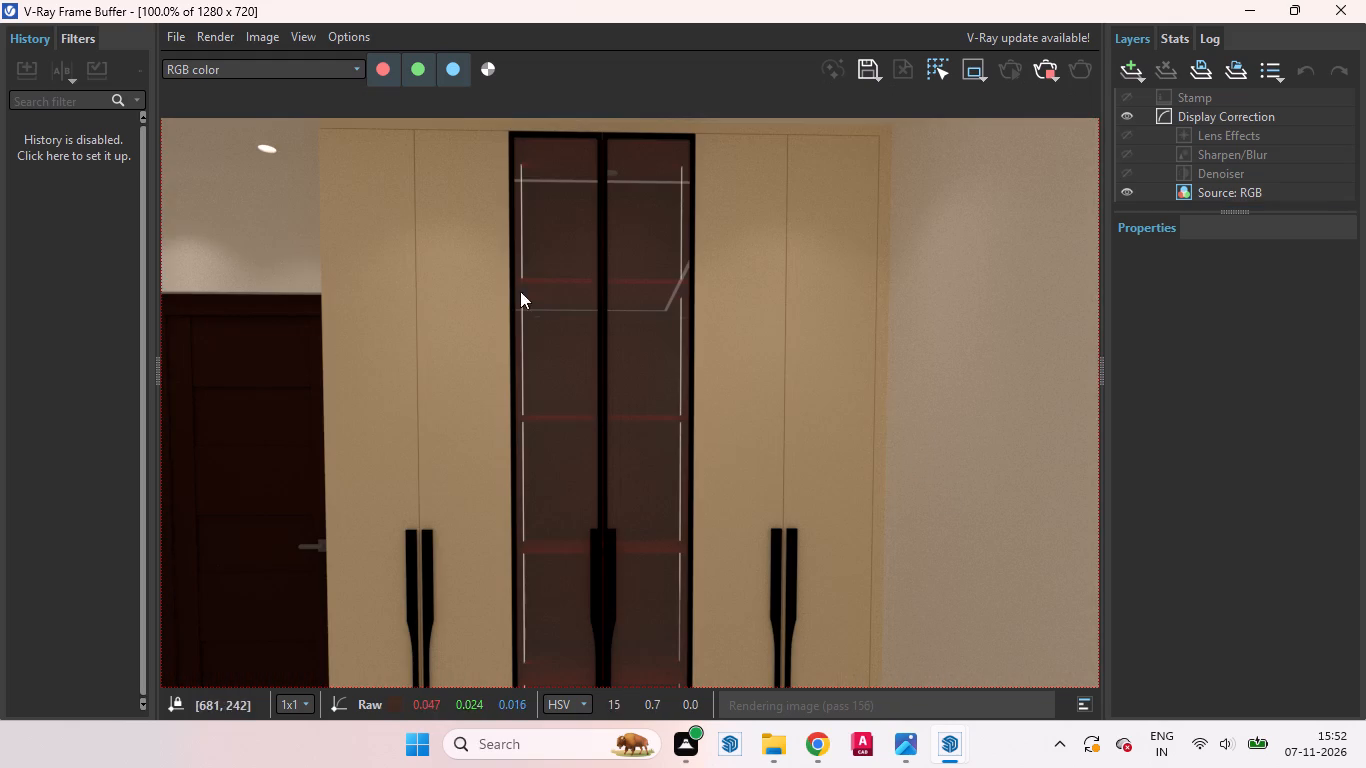
scroll(419, 128, "up", 1)
scroll(957, 471, "down", 1)
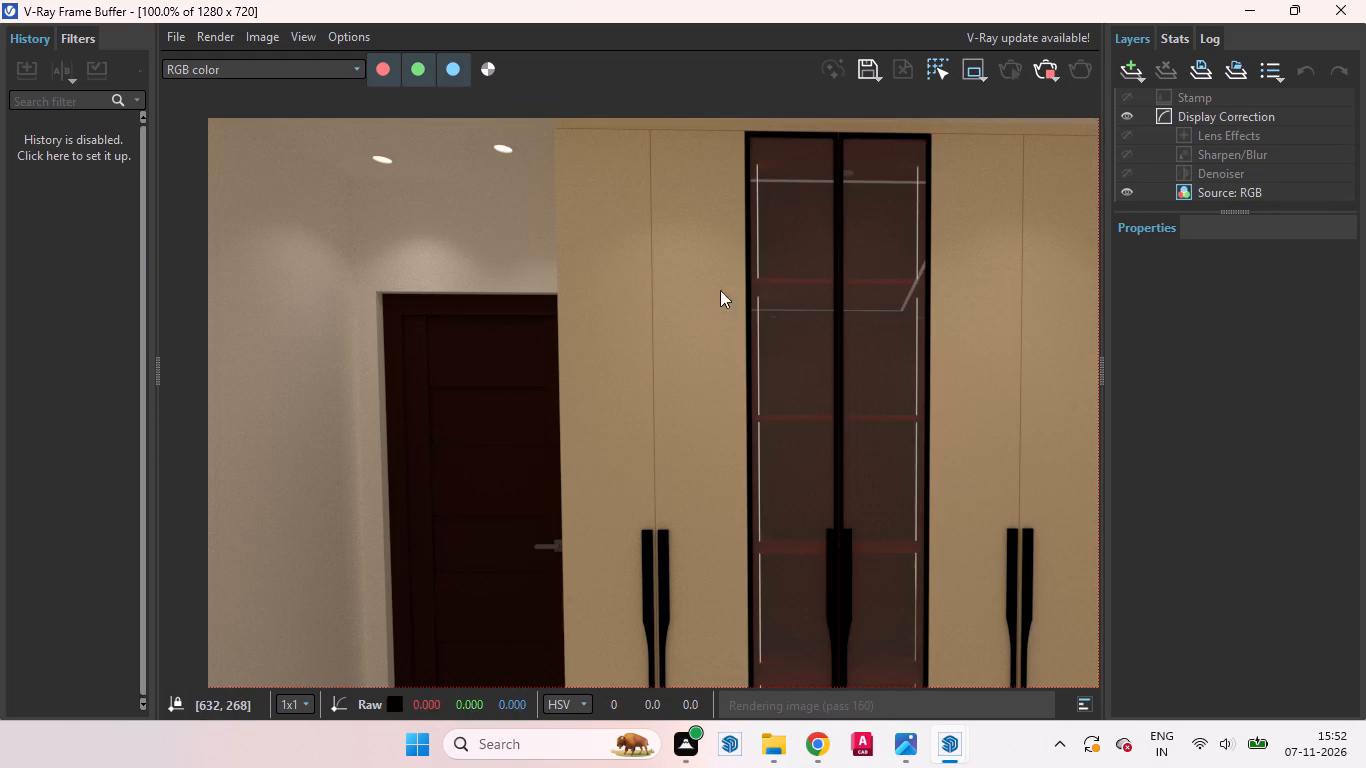
scroll(596, 228, "down", 1)
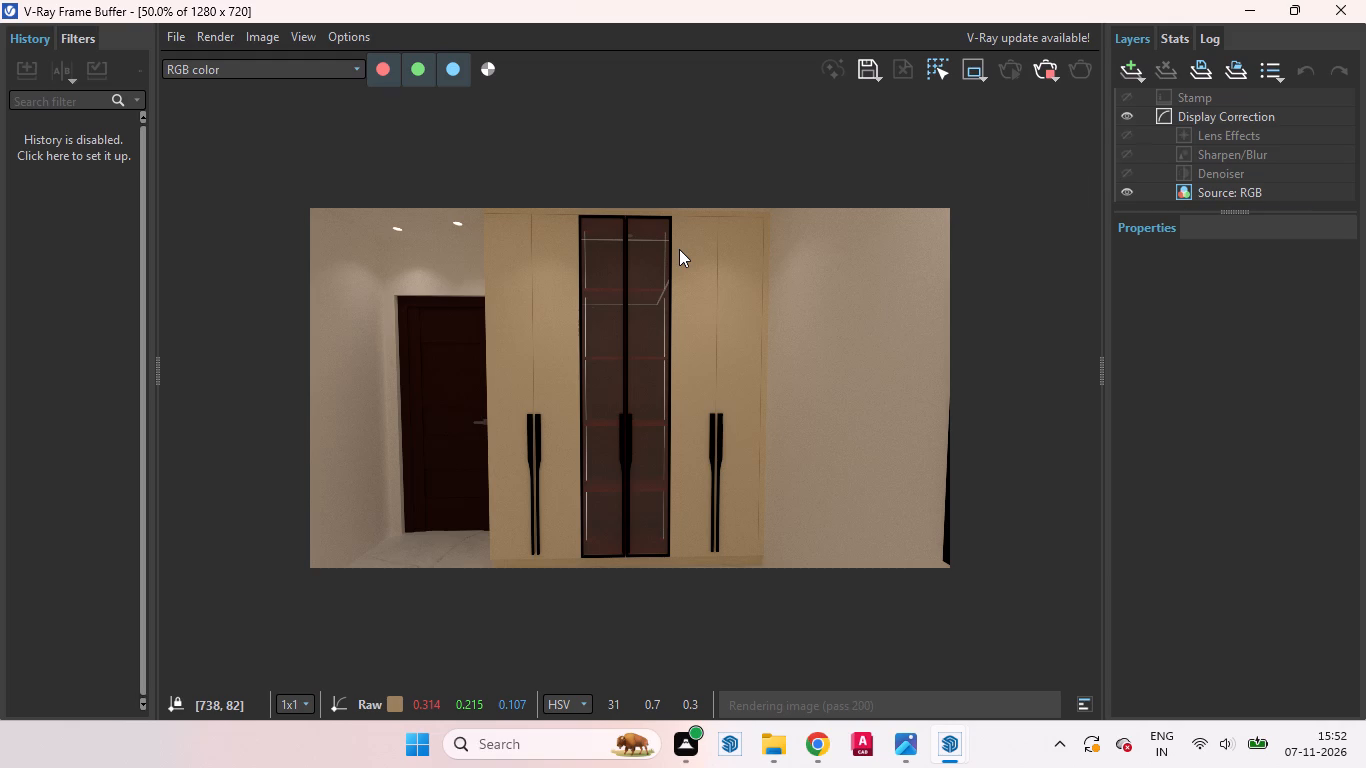
Examine the wardrobe edge beside the room door, and the handle ends, lower glass frame and plinth across to the plain wall.
scroll(486, 237, "up", 2)
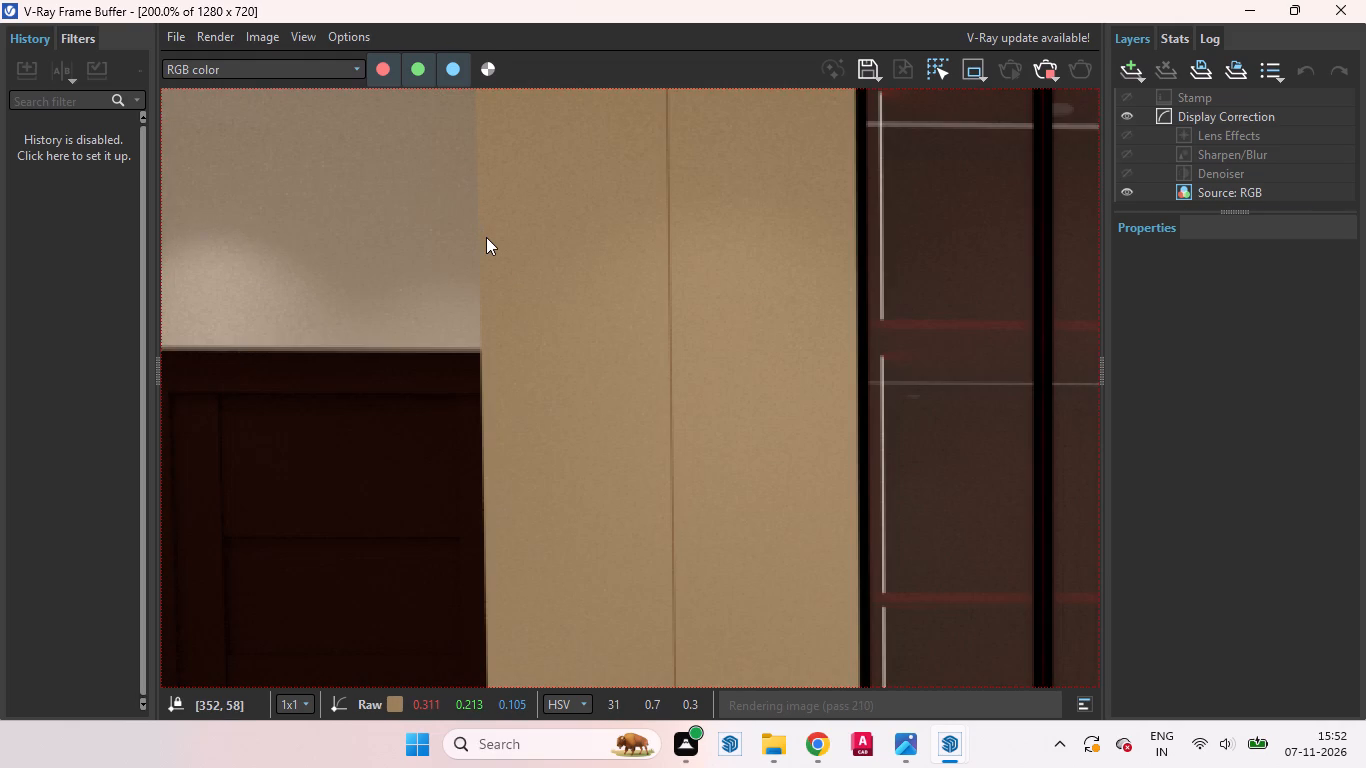
scroll(718, 177, "down", 3)
scroll(569, 432, "up", 2)
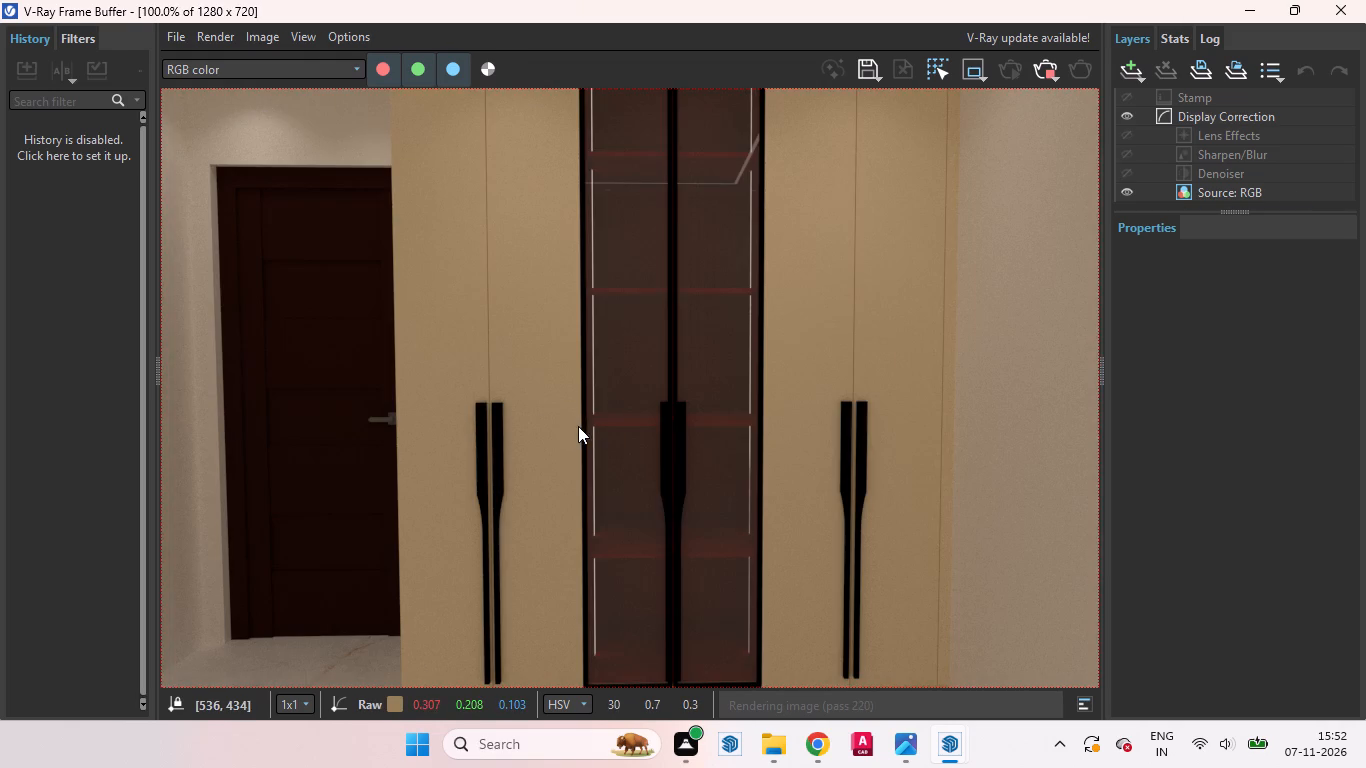
scroll(532, 449, "down", 1)
scroll(520, 477, "up", 1)
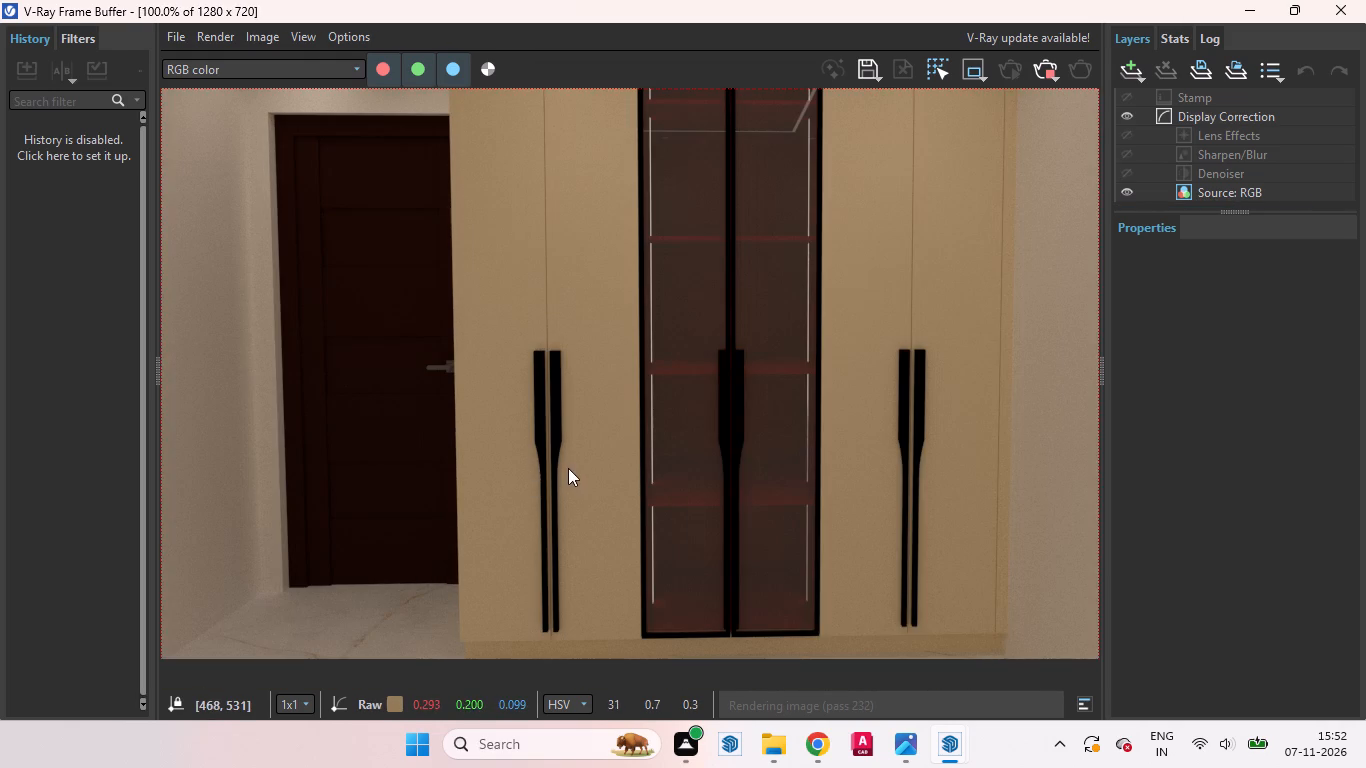
scroll(565, 463, "up", 1)
middle_click_drag(560, 455, 527, 225)
middle_click_drag(551, 302, 547, 281)
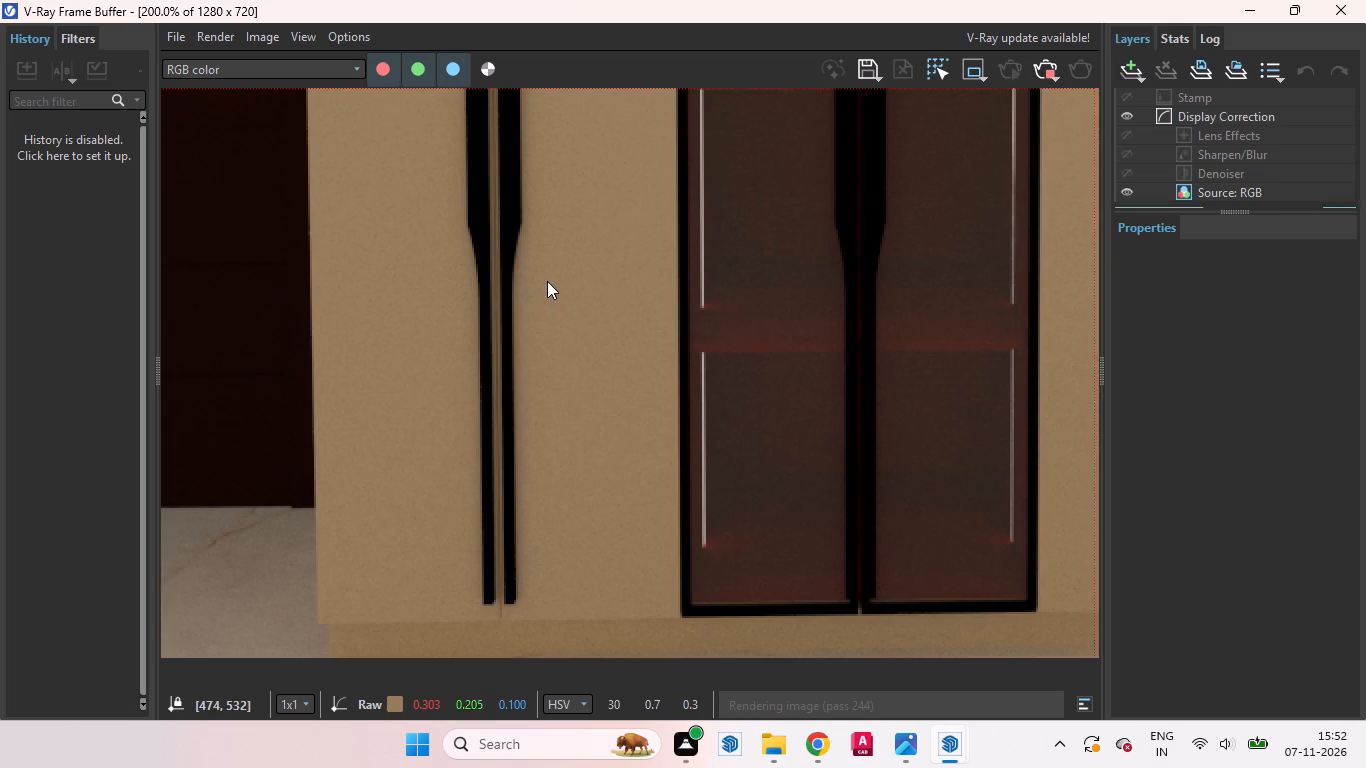
middle_click_drag(547, 281, 284, 257)
middle_click_drag(780, 362, 526, 383)
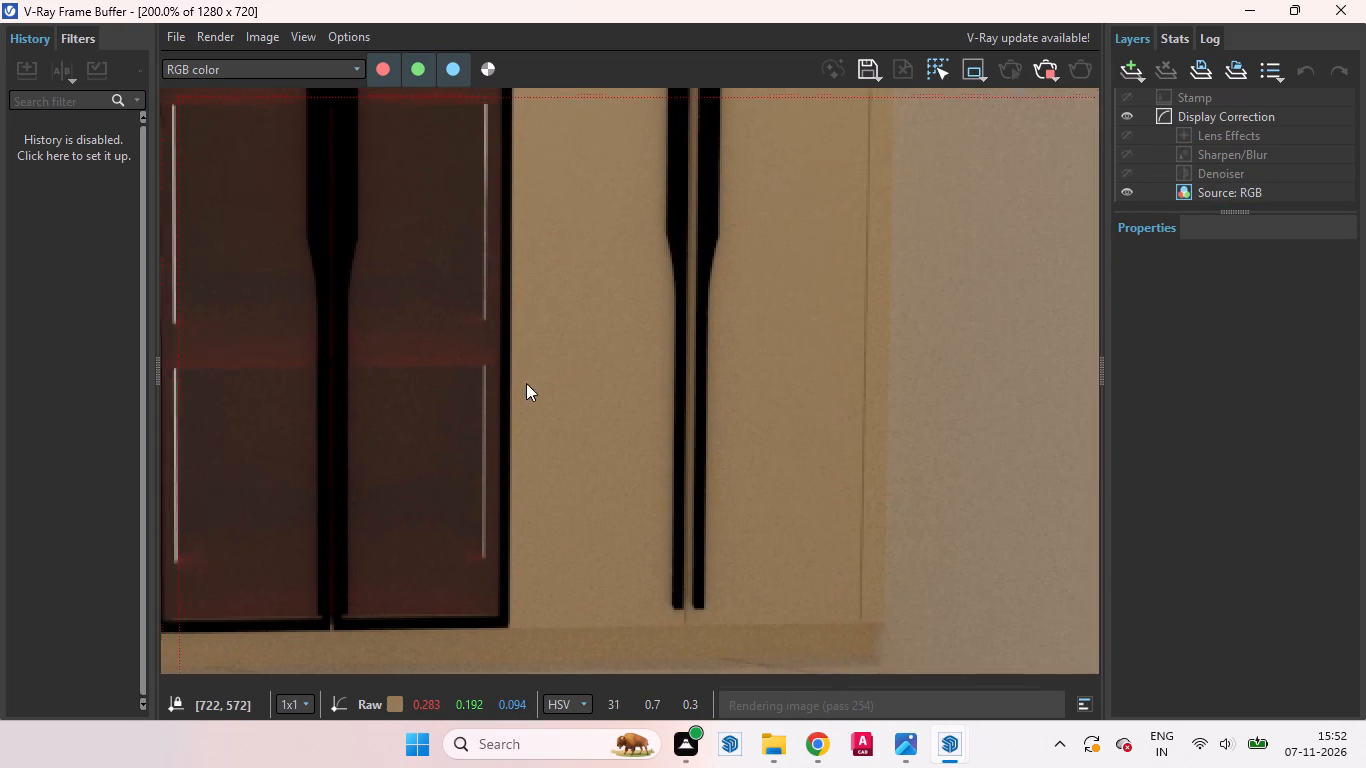
Compare the lower handles of the glass doors and adjacent cream doors in the render, and put the render window away.
middle_click_drag(526, 383, 590, 470)
scroll(602, 430, "up", 1)
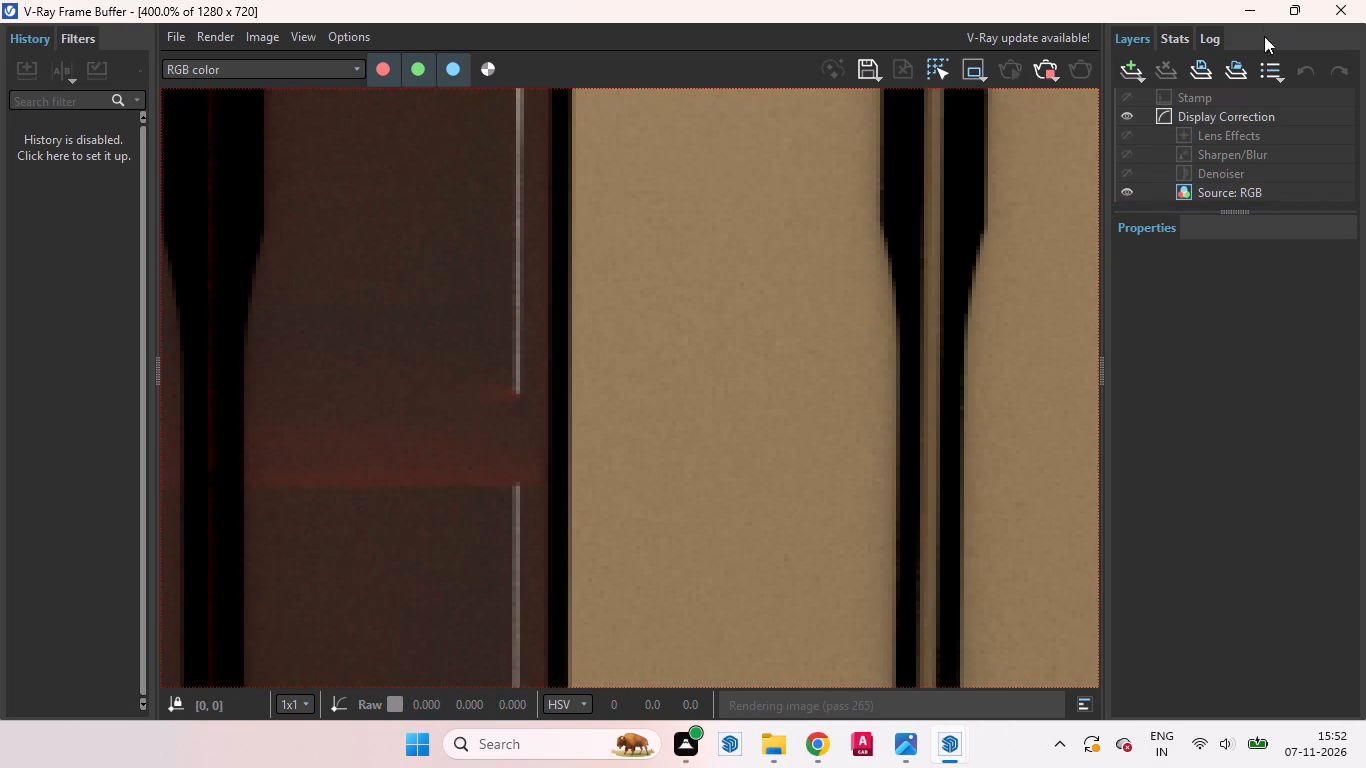
left_click(1248, 11)
View the side-door handles up close in the model and move the V-Ray Asset Editor clear of the wardrobe.
scroll(836, 458, "up", 2)
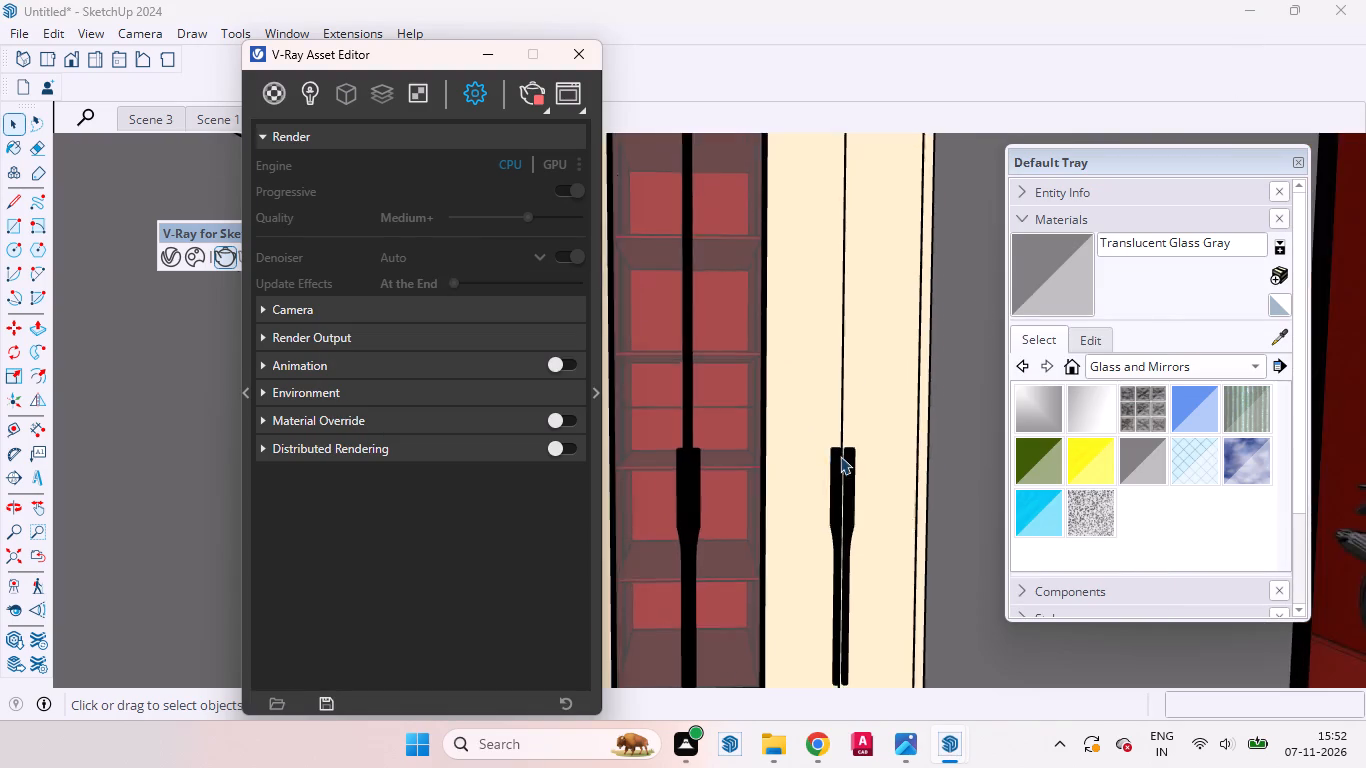
scroll(840, 456, "up", 6)
middle_click_drag(863, 450, 761, 528)
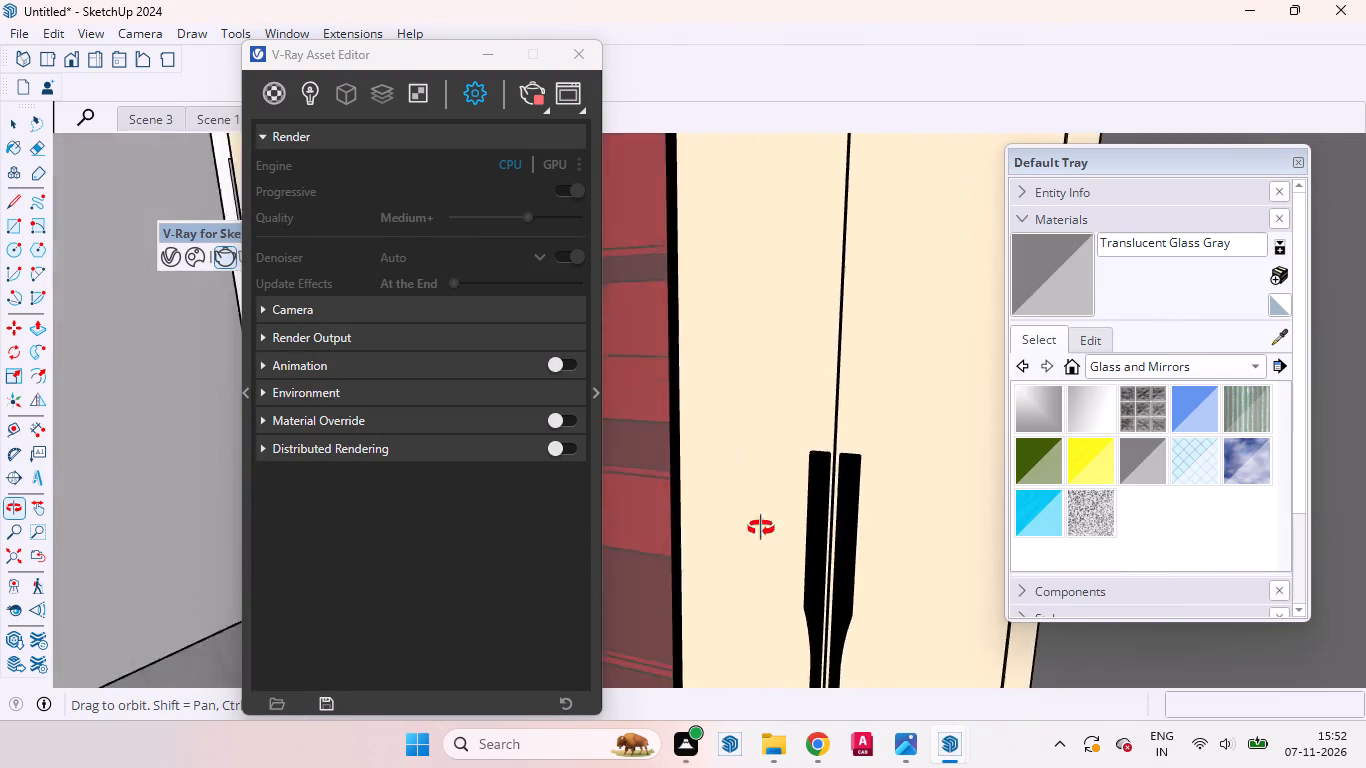
middle_click_drag(761, 528, 914, 455)
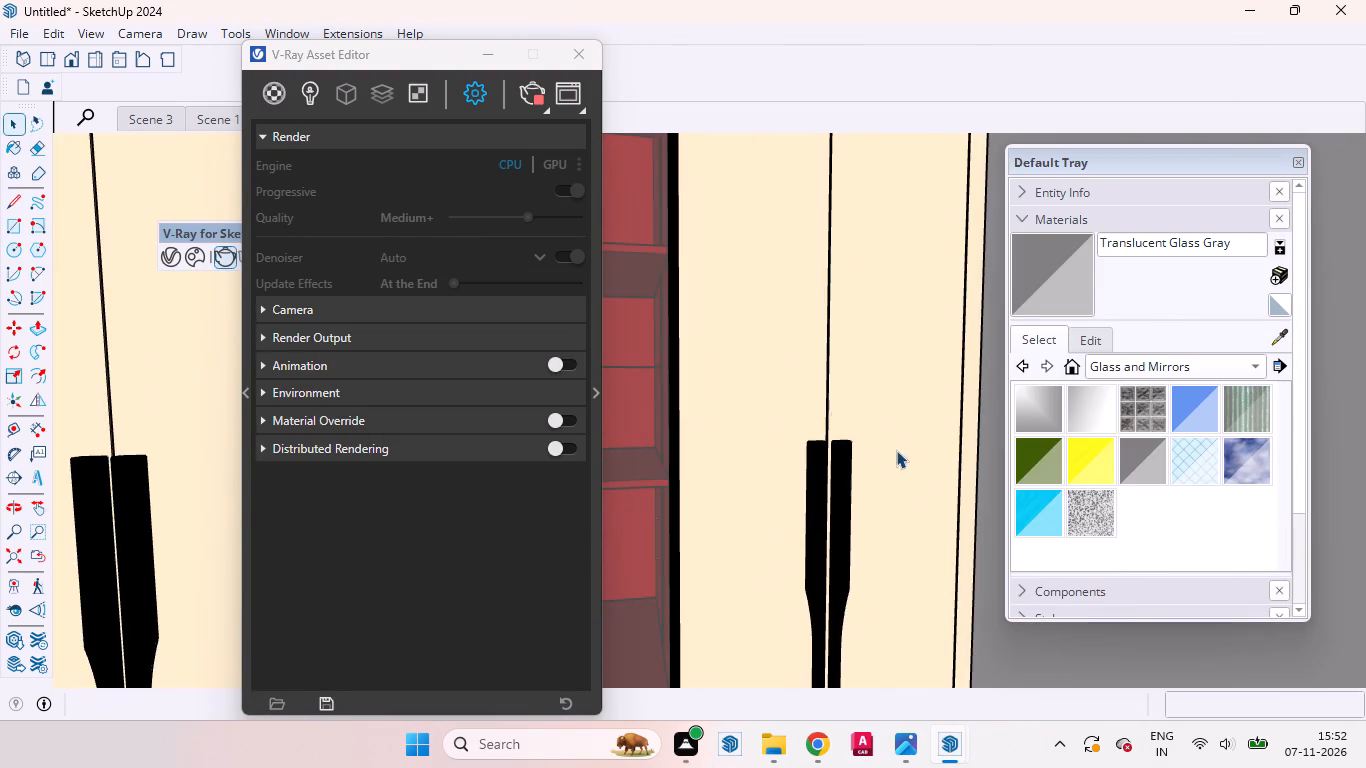
left_click_drag(428, 63, 1186, 211)
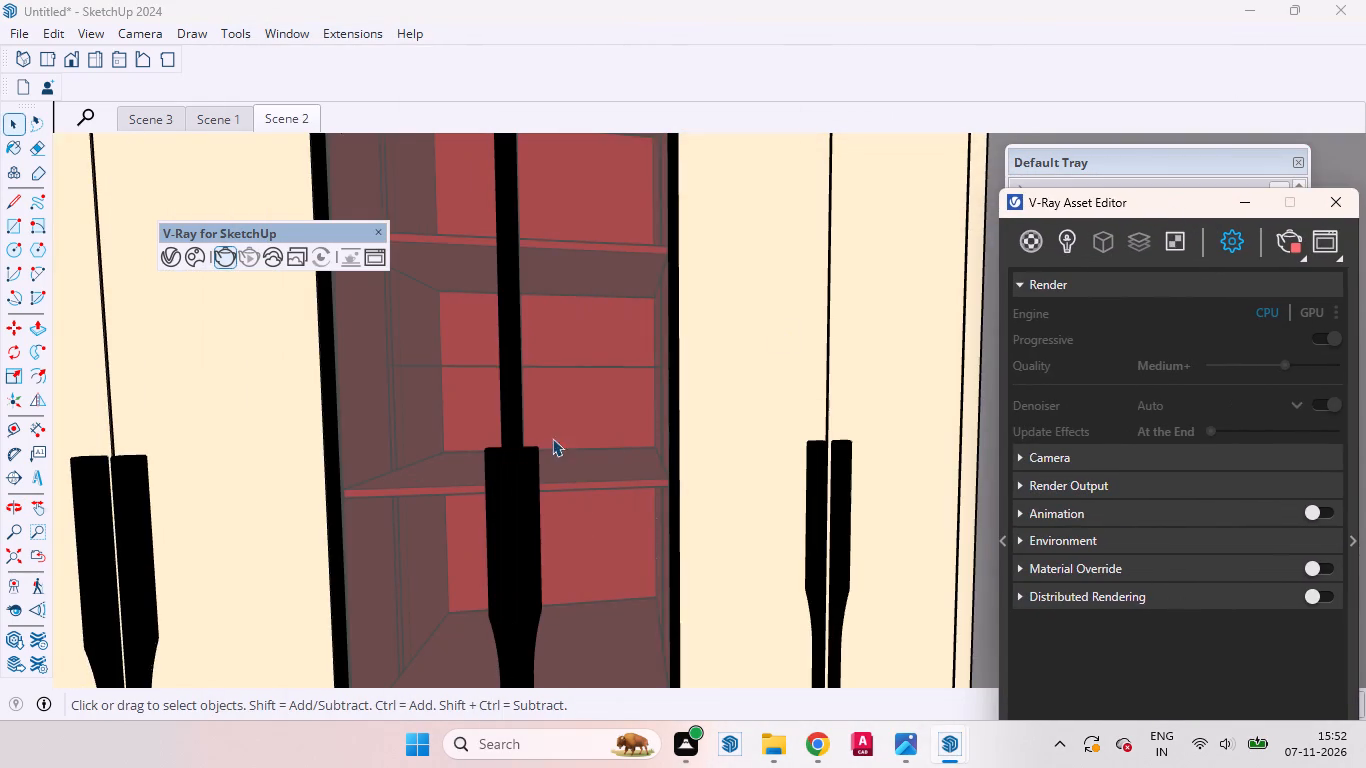
Examine the top of the central glass doors' paired handles and the gap between them from the front and side.
scroll(535, 450, "up", 20)
scroll(535, 450, "up", 16)
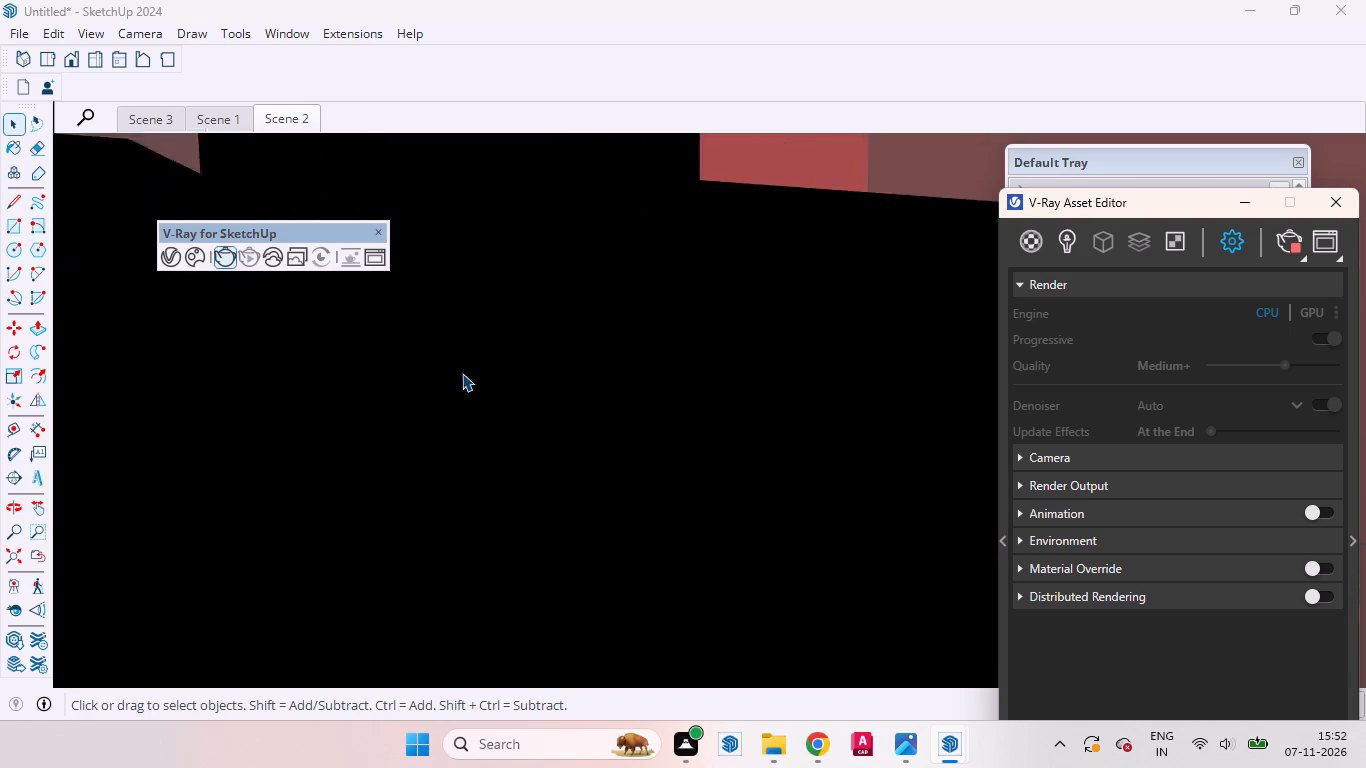
scroll(462, 373, "up", 2)
scroll(572, 319, "down", 8)
scroll(570, 348, "up", 1)
scroll(570, 348, "down", 9)
scroll(580, 316, "up", 1)
scroll(580, 315, "down", 4)
scroll(592, 279, "up", 1)
scroll(592, 278, "down", 3)
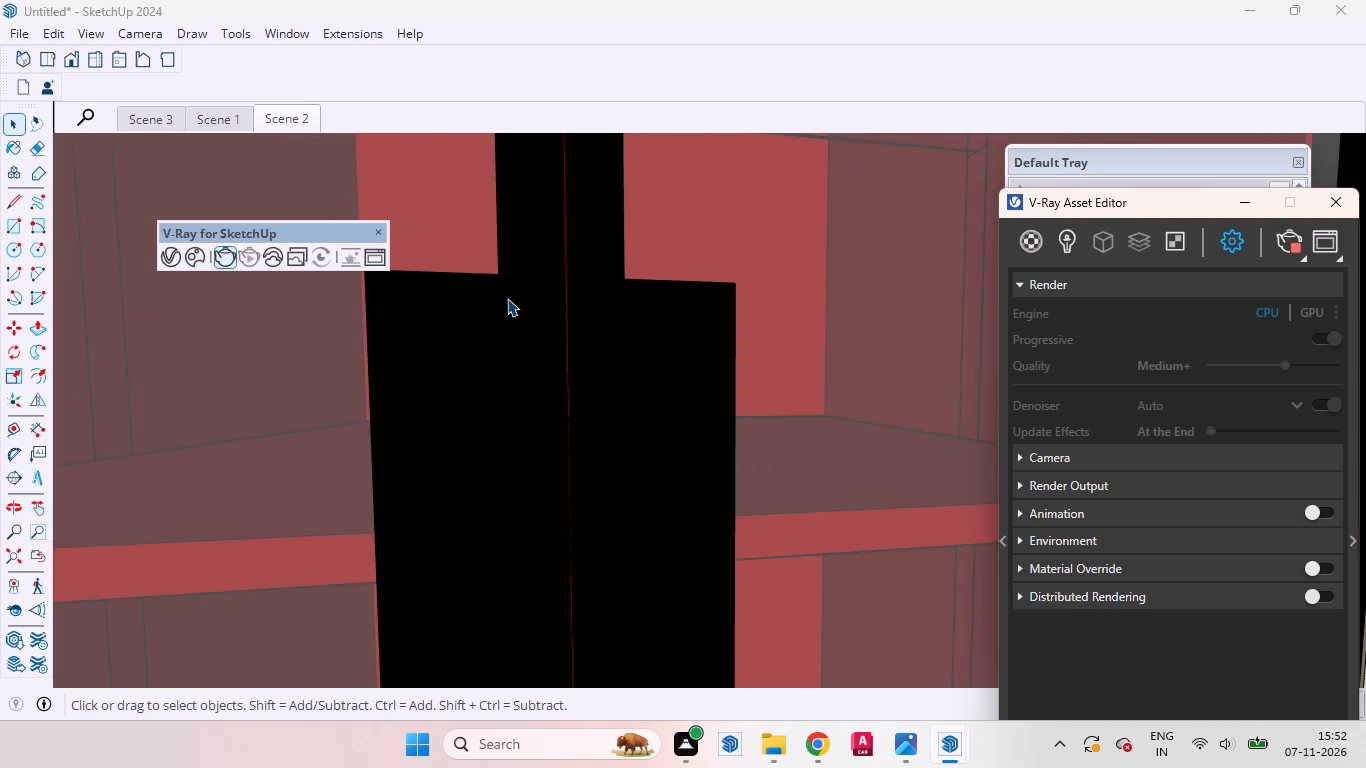
scroll(587, 274, "up", 3)
middle_click_drag(573, 296, 650, 633)
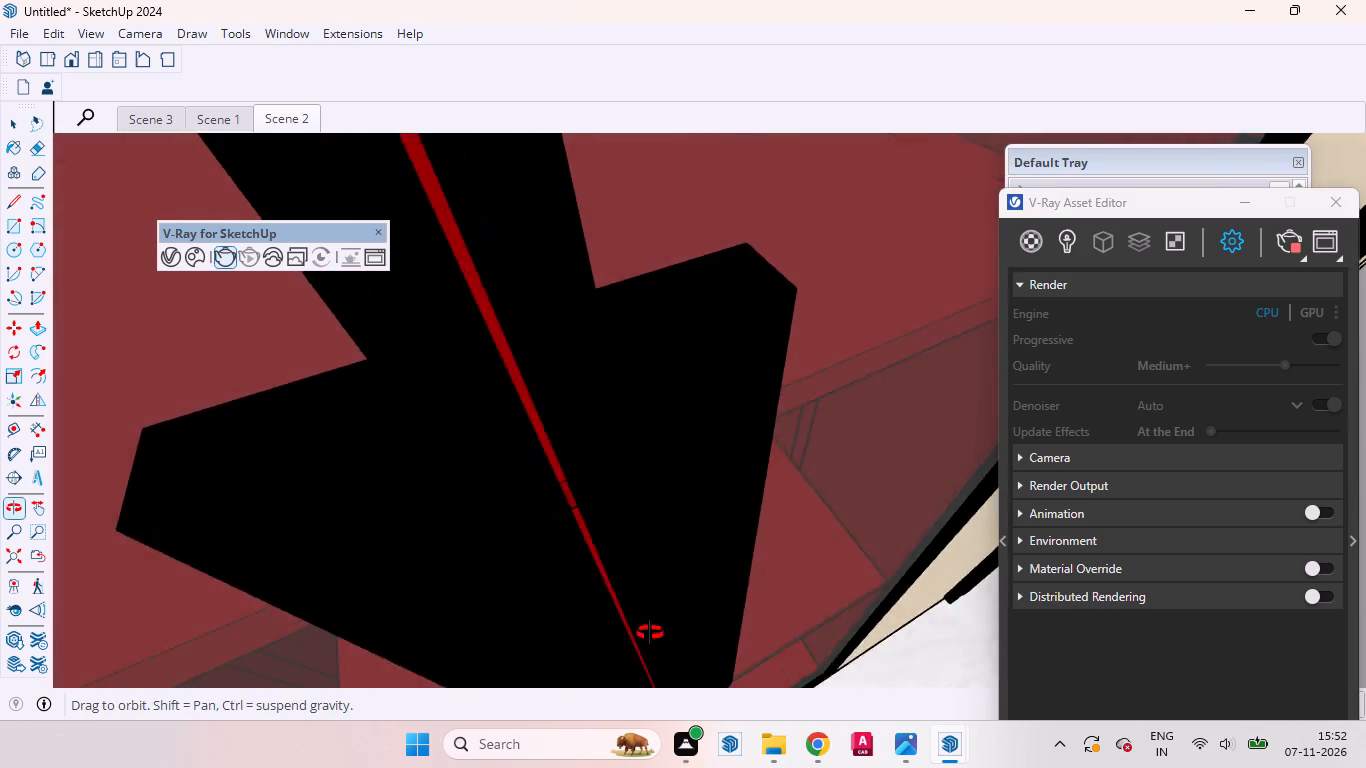
middle_click_drag(650, 633, 31, 505)
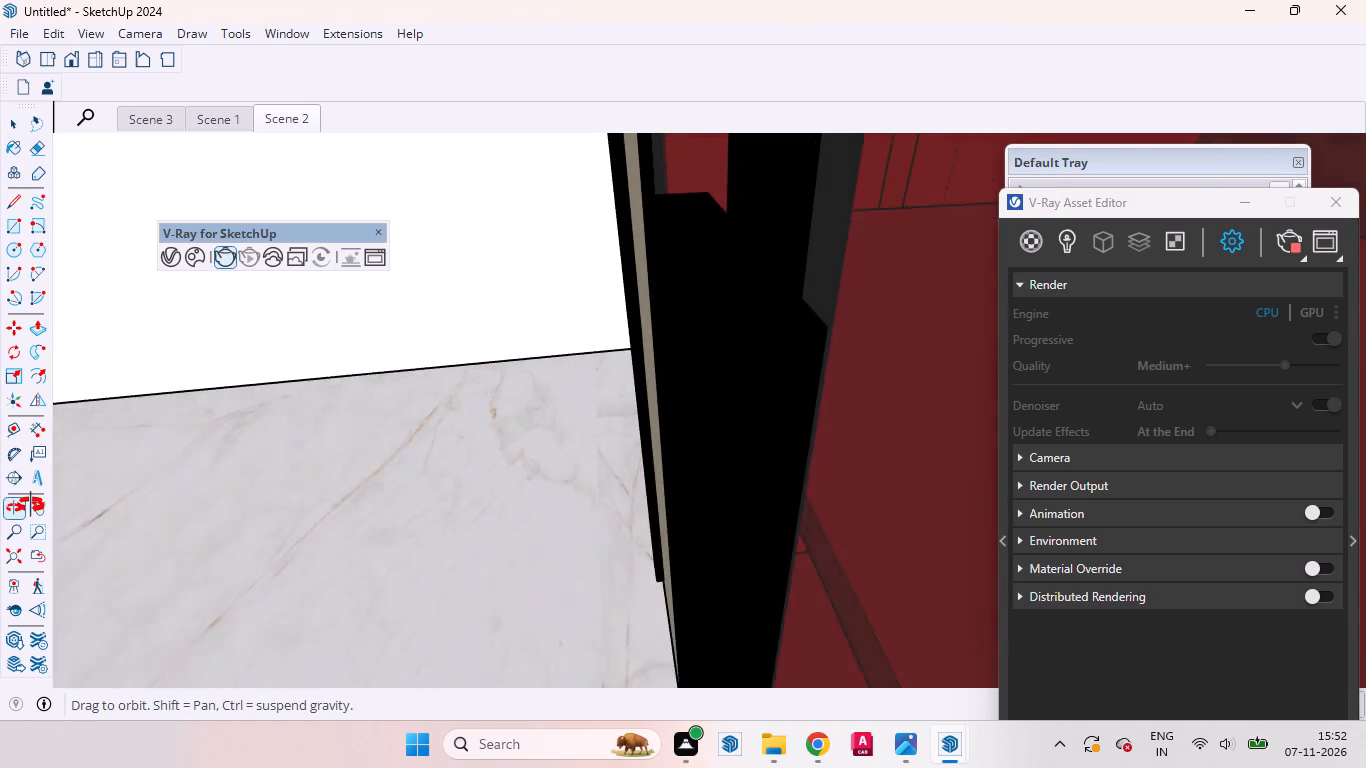
middle_click_drag(31, 505, 31, 501)
Open the central glass-door handle for editing and select its side face to inspect the handle's shape and thickness.
scroll(835, 359, "up", 4)
middle_click_drag(831, 355, 726, 449)
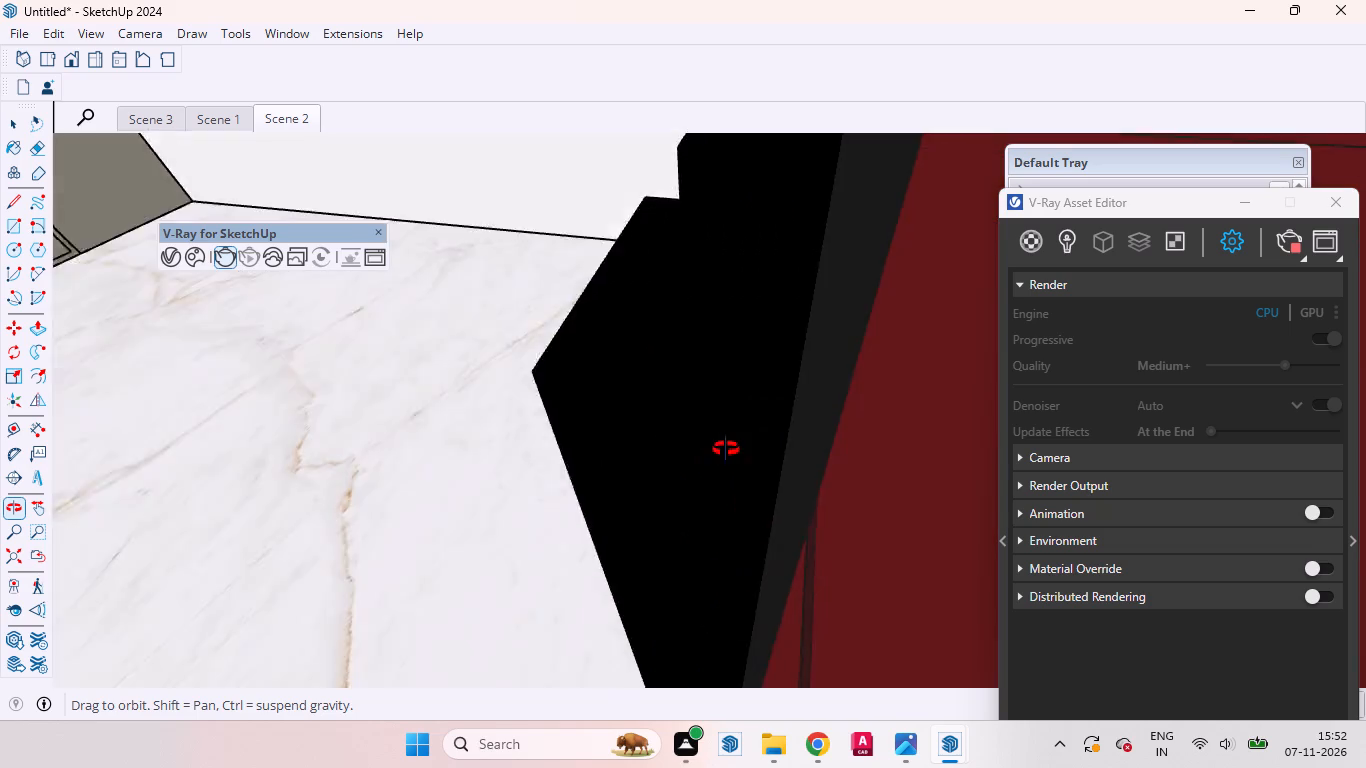
middle_click_drag(726, 449, 735, 452)
scroll(689, 336, "up", 3)
left_click(675, 345)
double_click(664, 345)
left_click(699, 334)
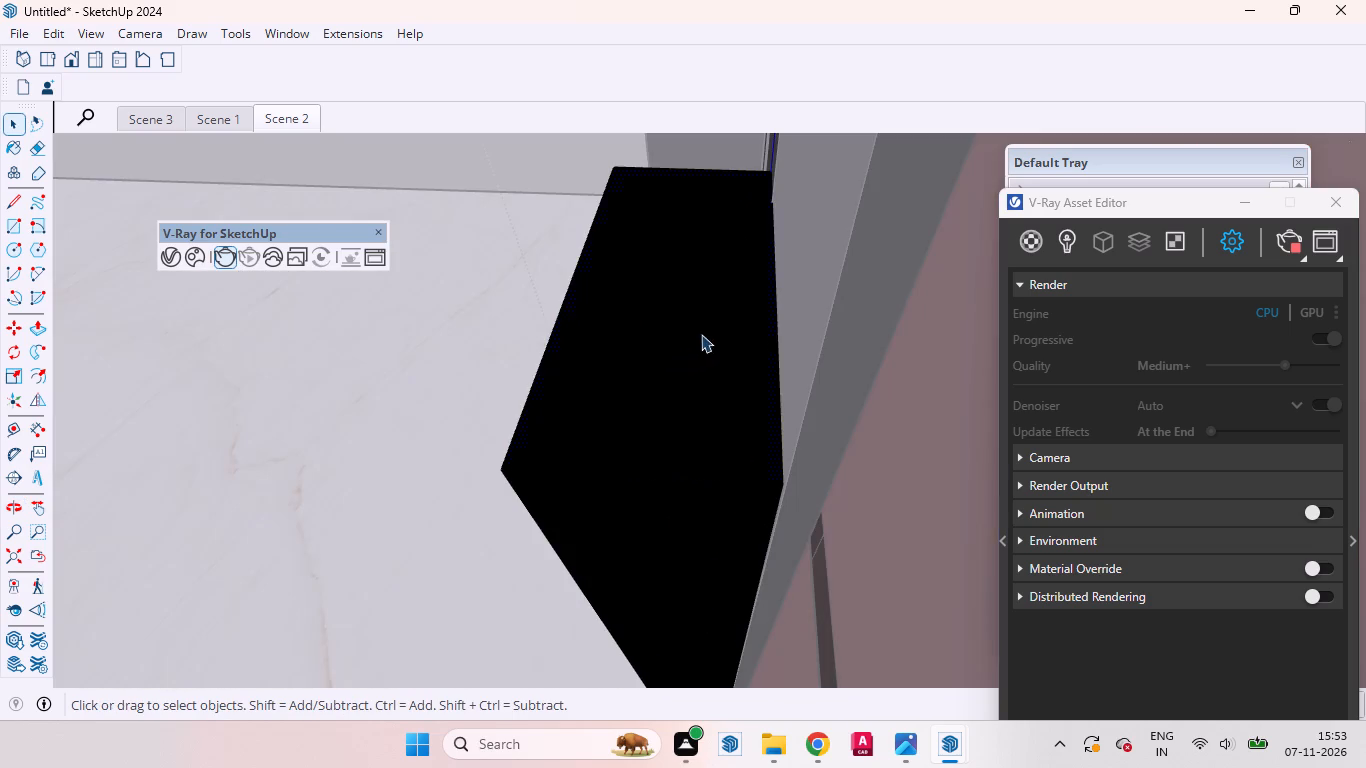
scroll(807, 375, "up", 1)
middle_click_drag(807, 376, 645, 324)
left_click(742, 424)
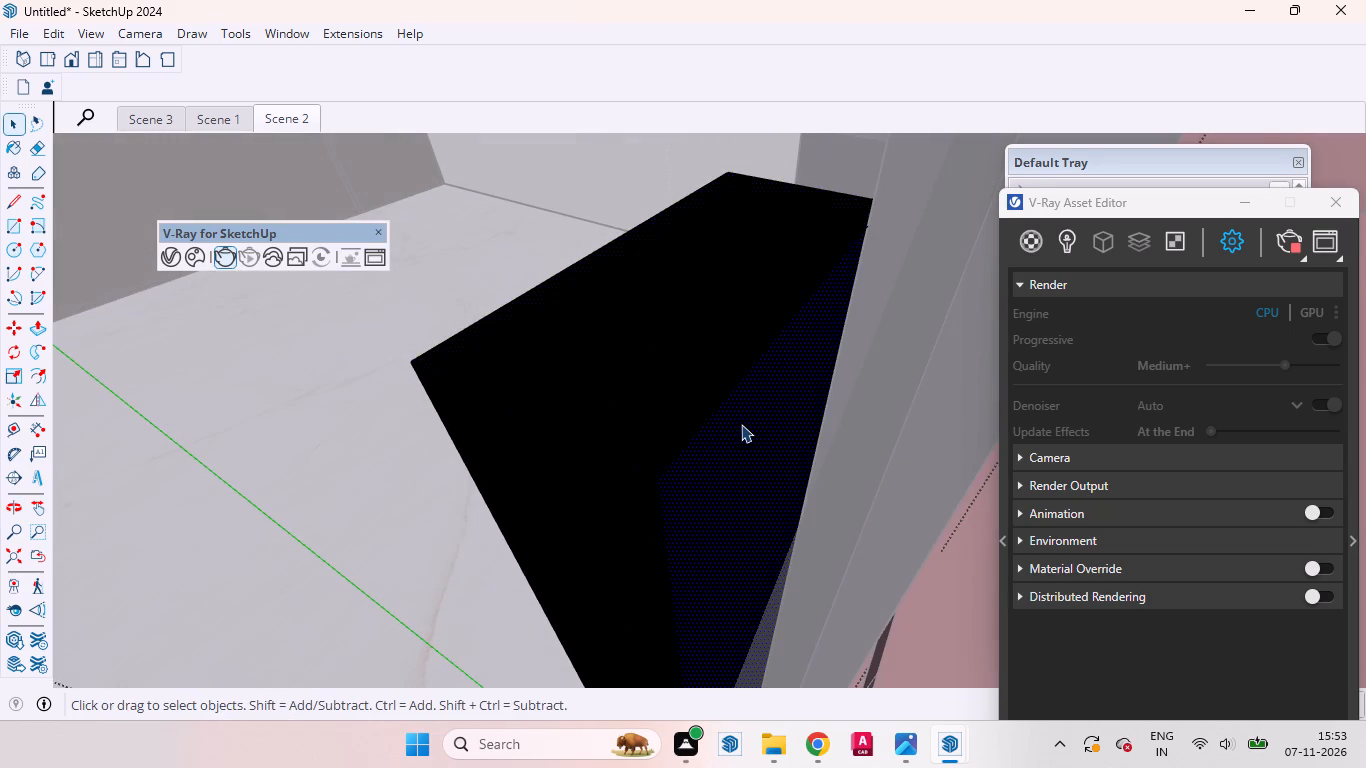
scroll(747, 425, "up", 1)
middle_click_drag(747, 425, 1008, 440)
scroll(846, 382, "down", 4)
scroll(845, 337, "up", 1)
scroll(845, 337, "down", 7)
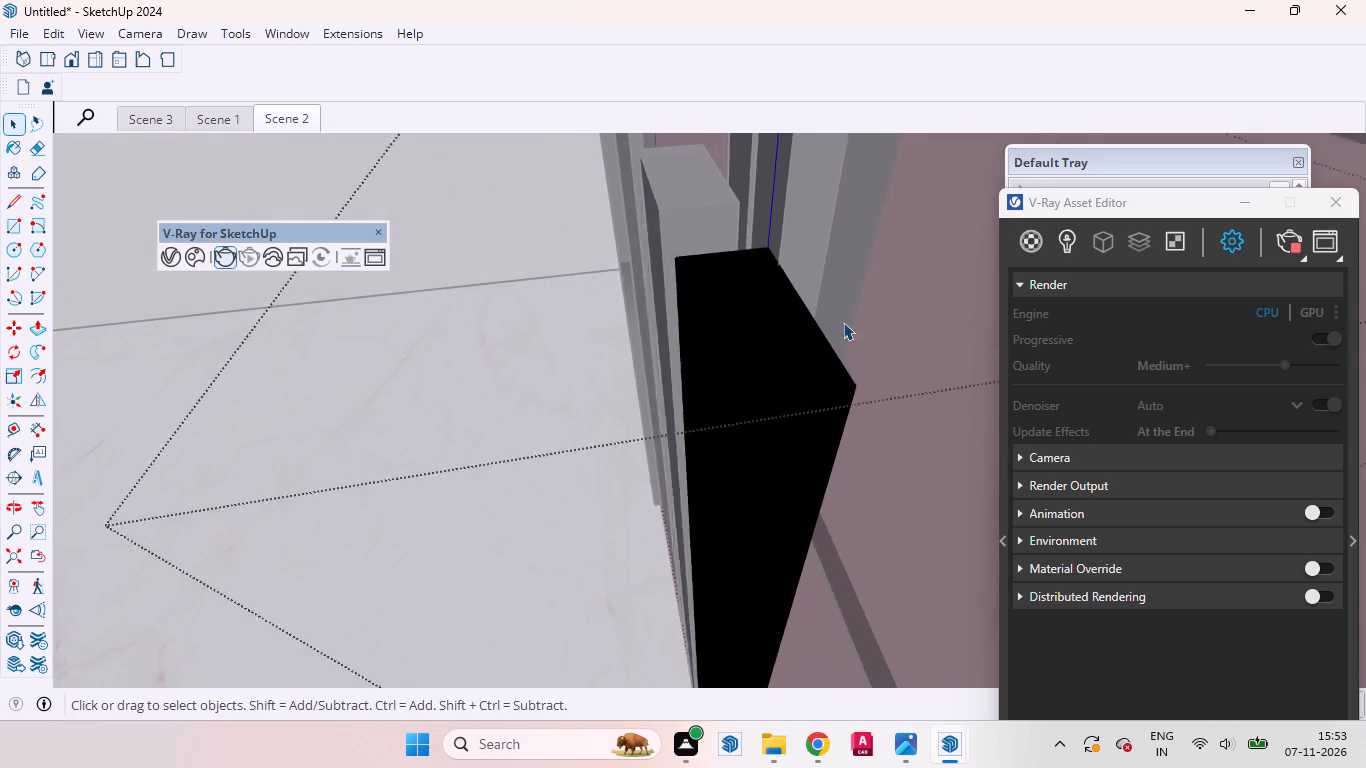
Check the opened handle against its neighbour and the other wardrobe doors, leave the handle's editing, and restore the Scene 2 view.
scroll(843, 322, "down", 7)
middle_click_drag(746, 394, 1089, 494)
scroll(815, 363, "down", 7)
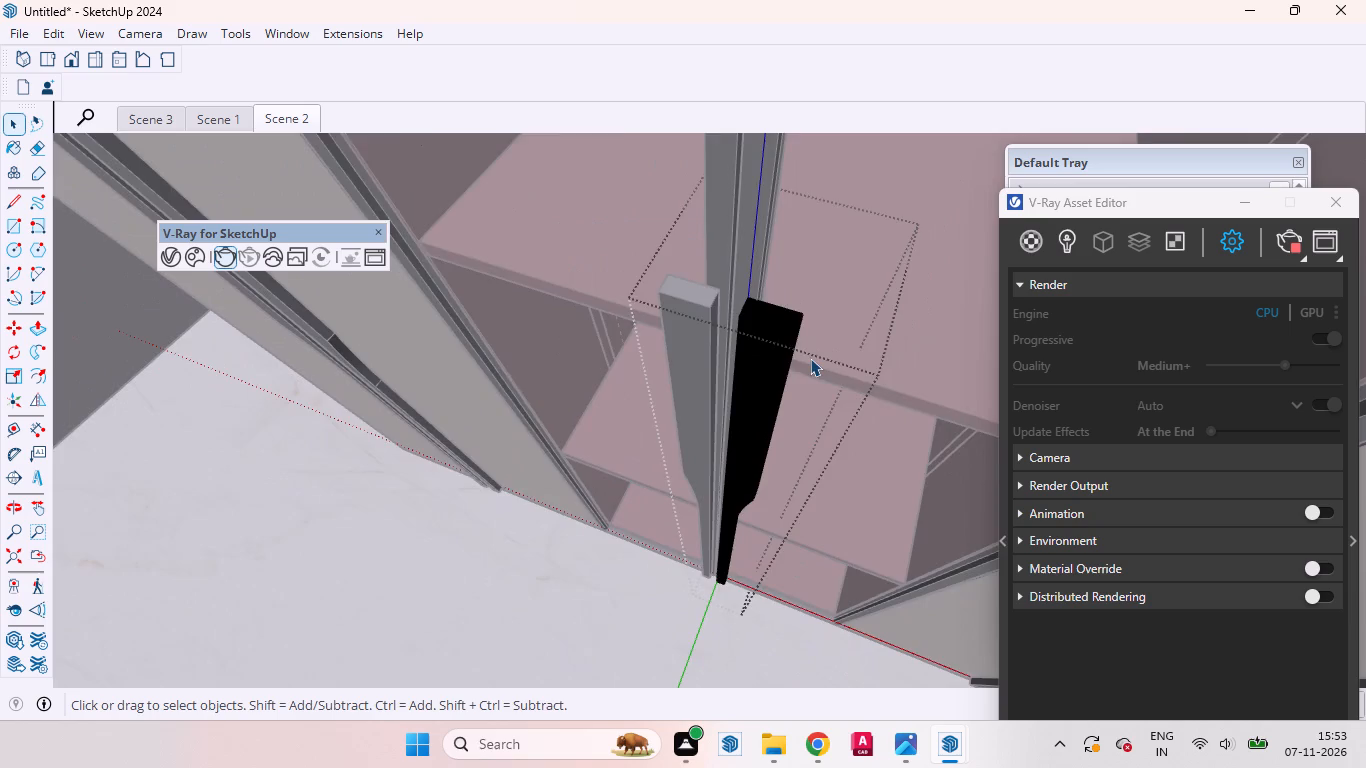
scroll(810, 358, "down", 5)
middle_click_drag(706, 387, 772, 308)
scroll(774, 303, "up", 2)
scroll(773, 292, "down", 14)
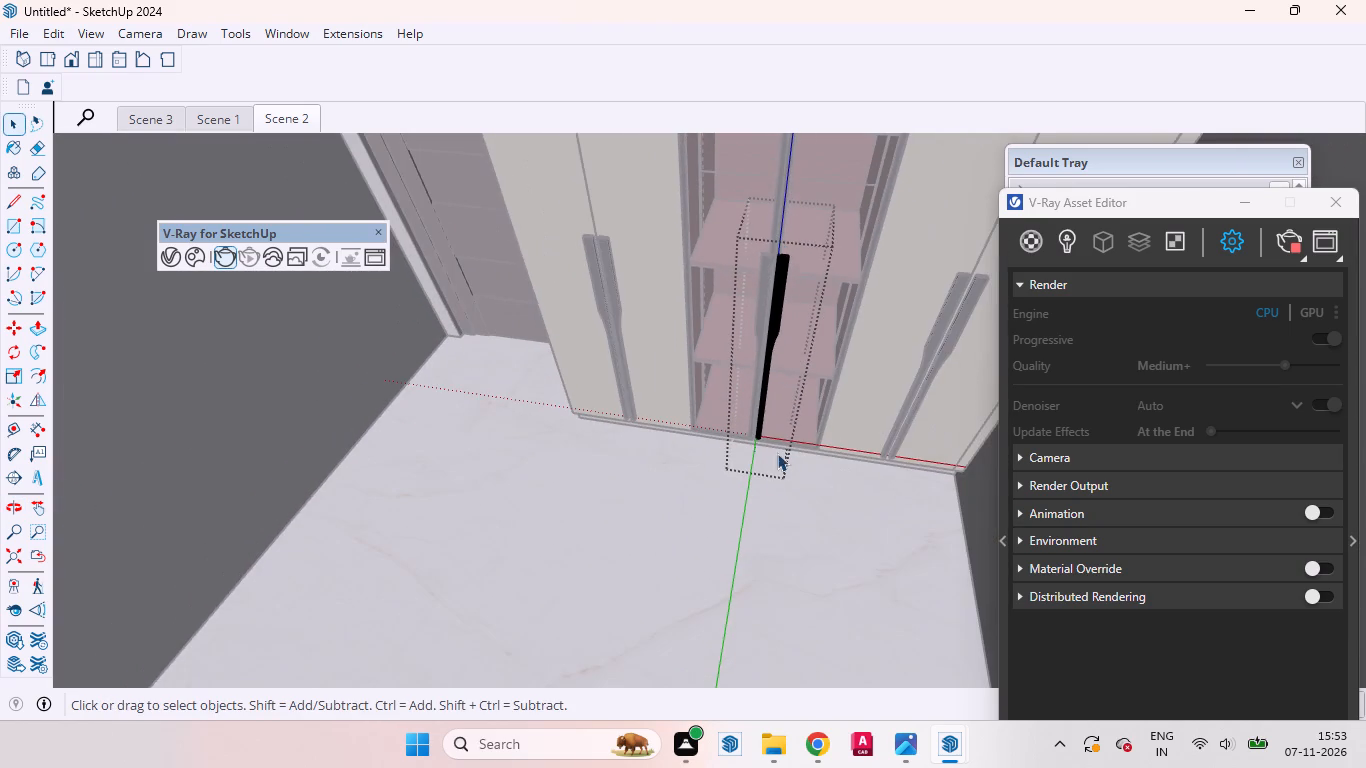
left_click(768, 479)
middle_click_drag(733, 471, 744, 386)
scroll(744, 374, "down", 1)
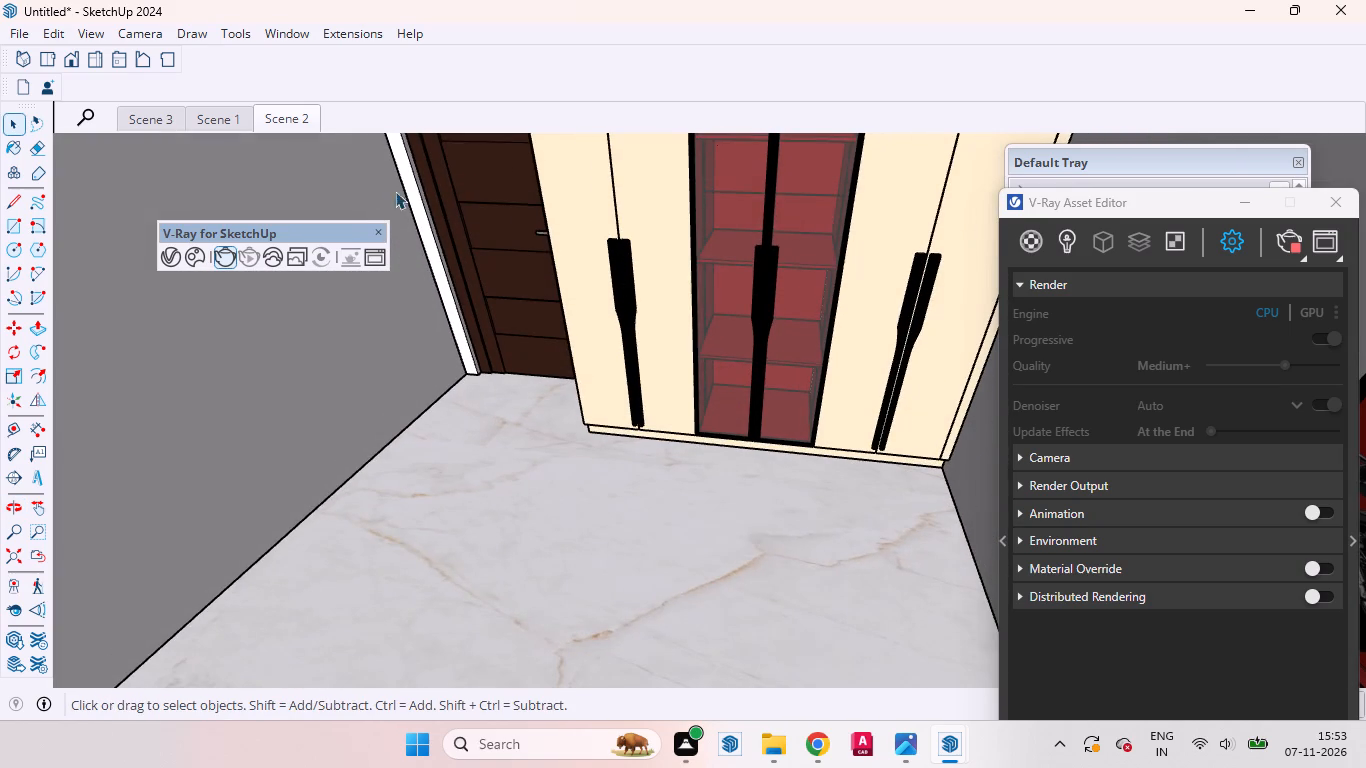
left_click(290, 112)
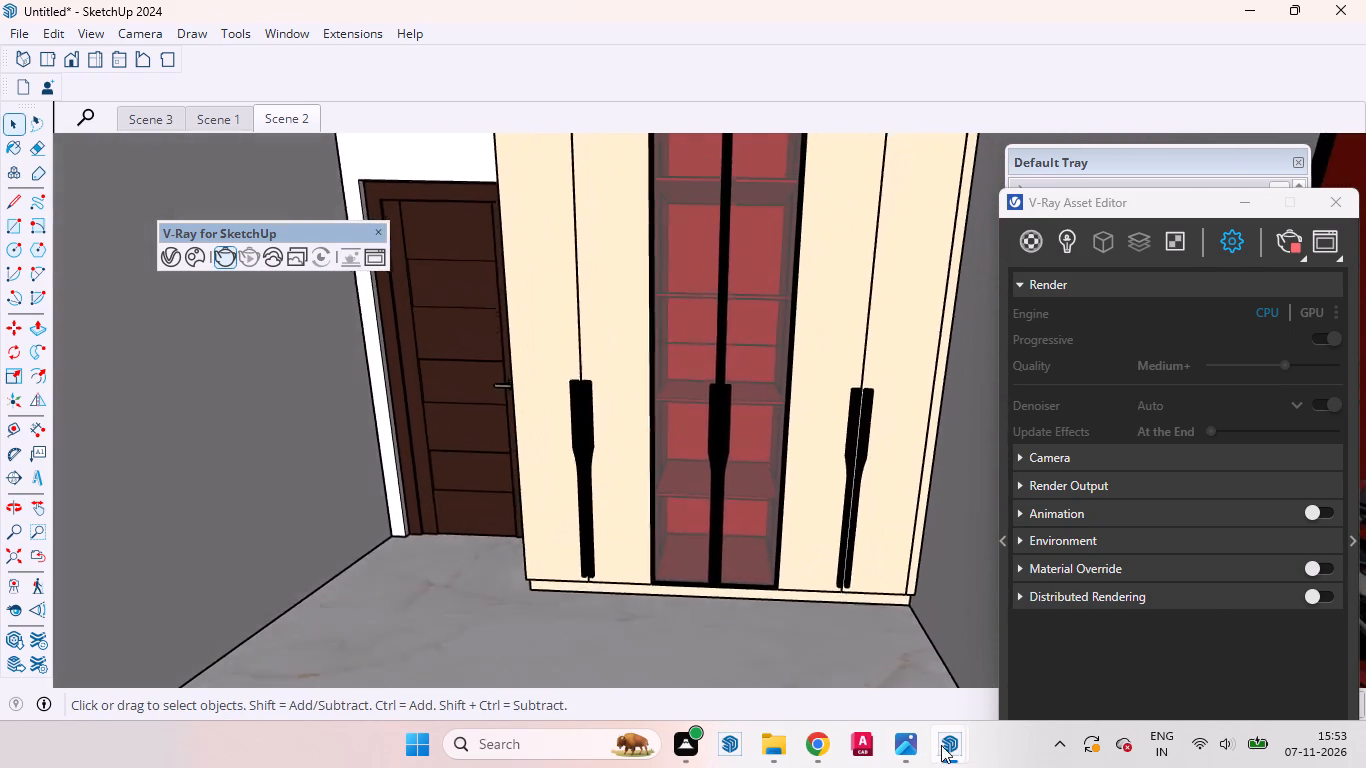
Reopen the V-Ray render and check the whole wardrobe and the upper cream door panels beside the plain wall.
left_click(1119, 646)
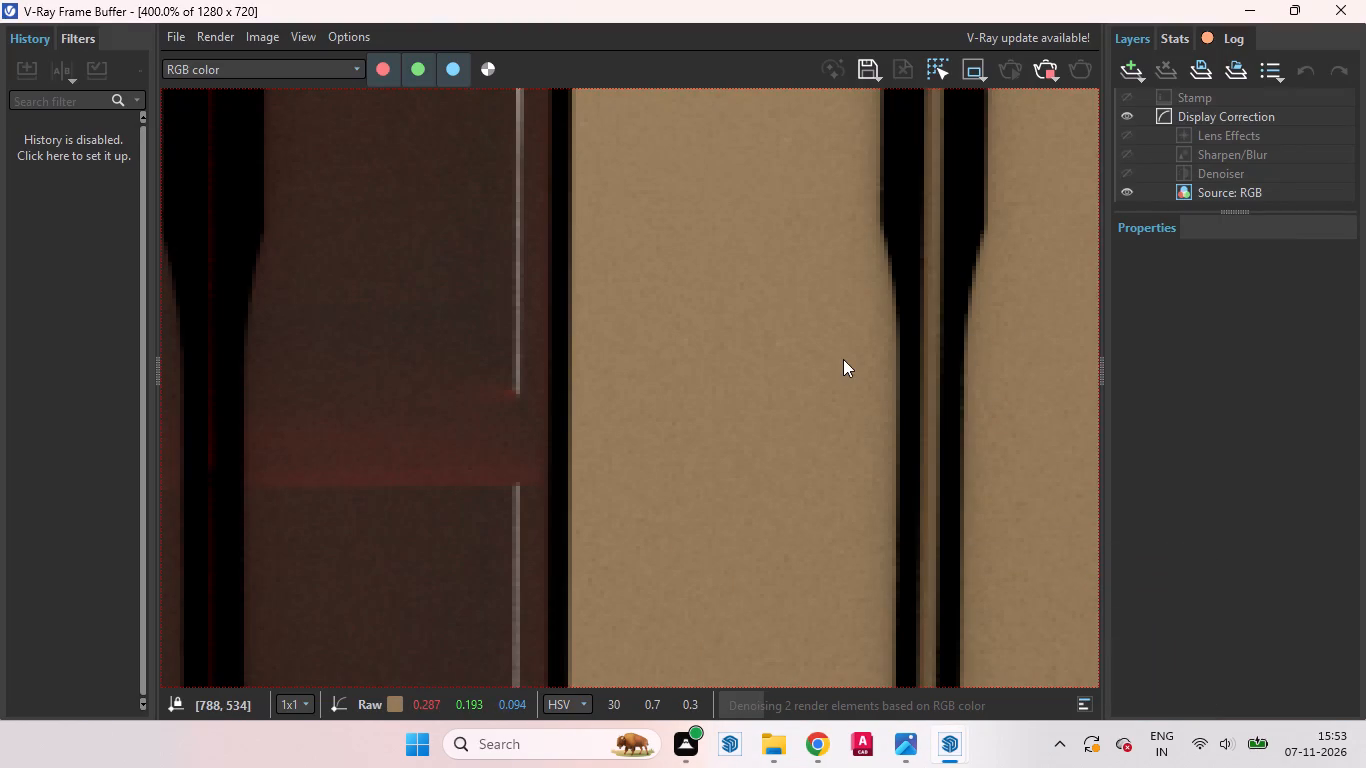
scroll(843, 359, "down", 4)
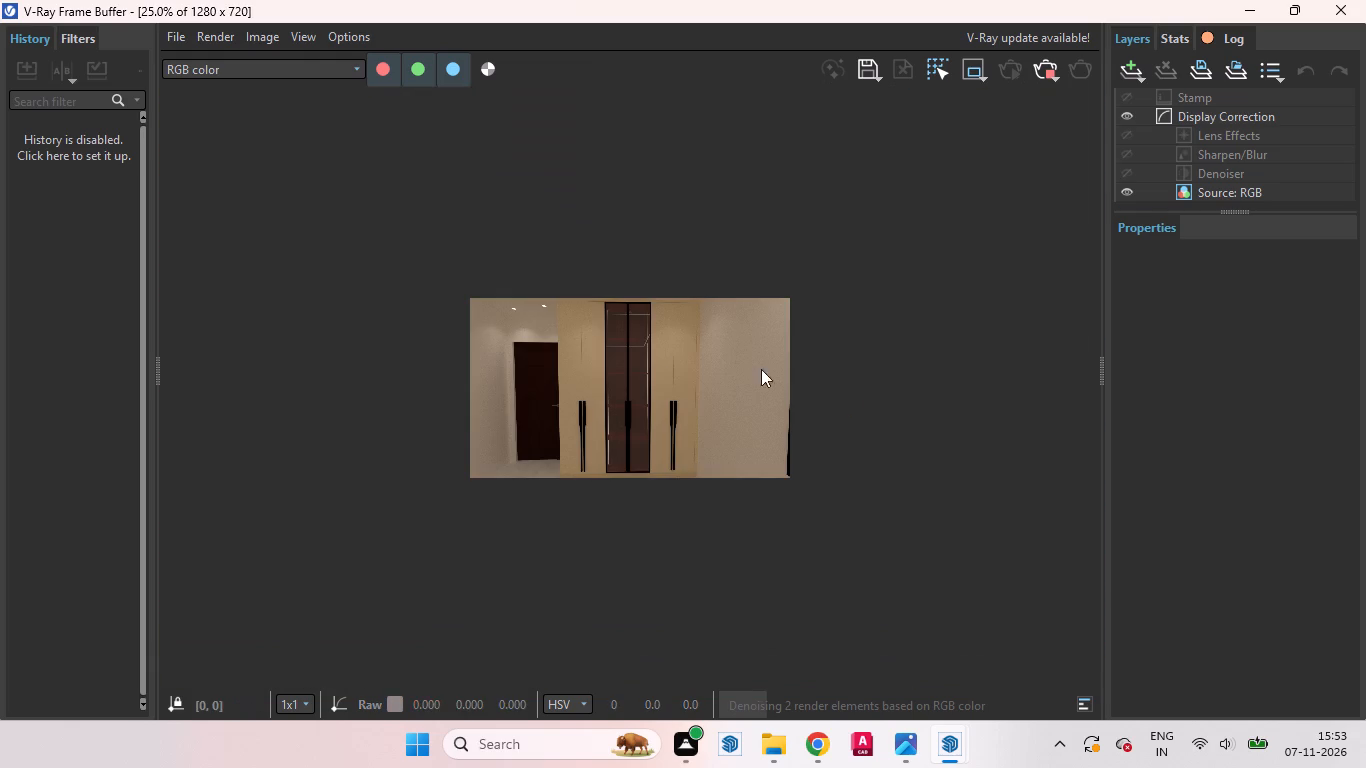
scroll(657, 349, "up", 1)
scroll(546, 198, "up", 1)
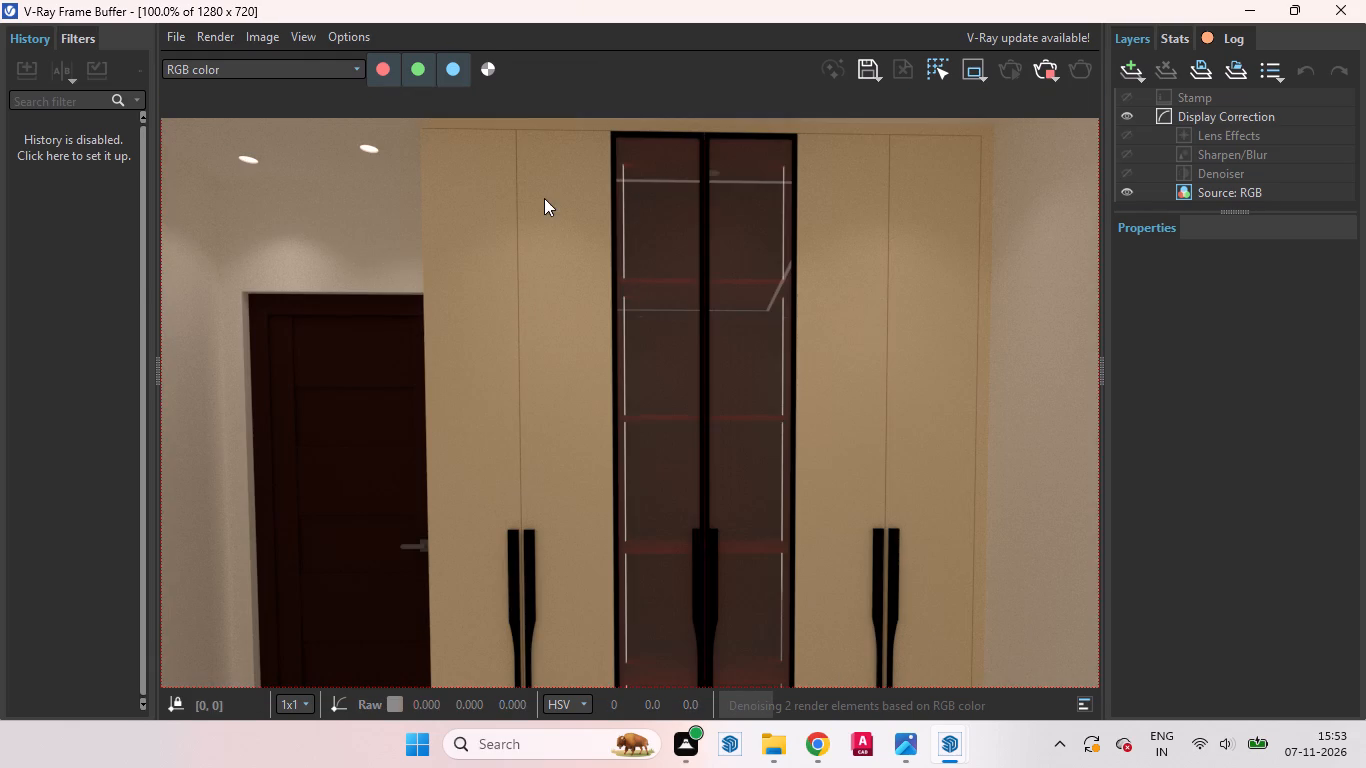
scroll(760, 312, "down", 1)
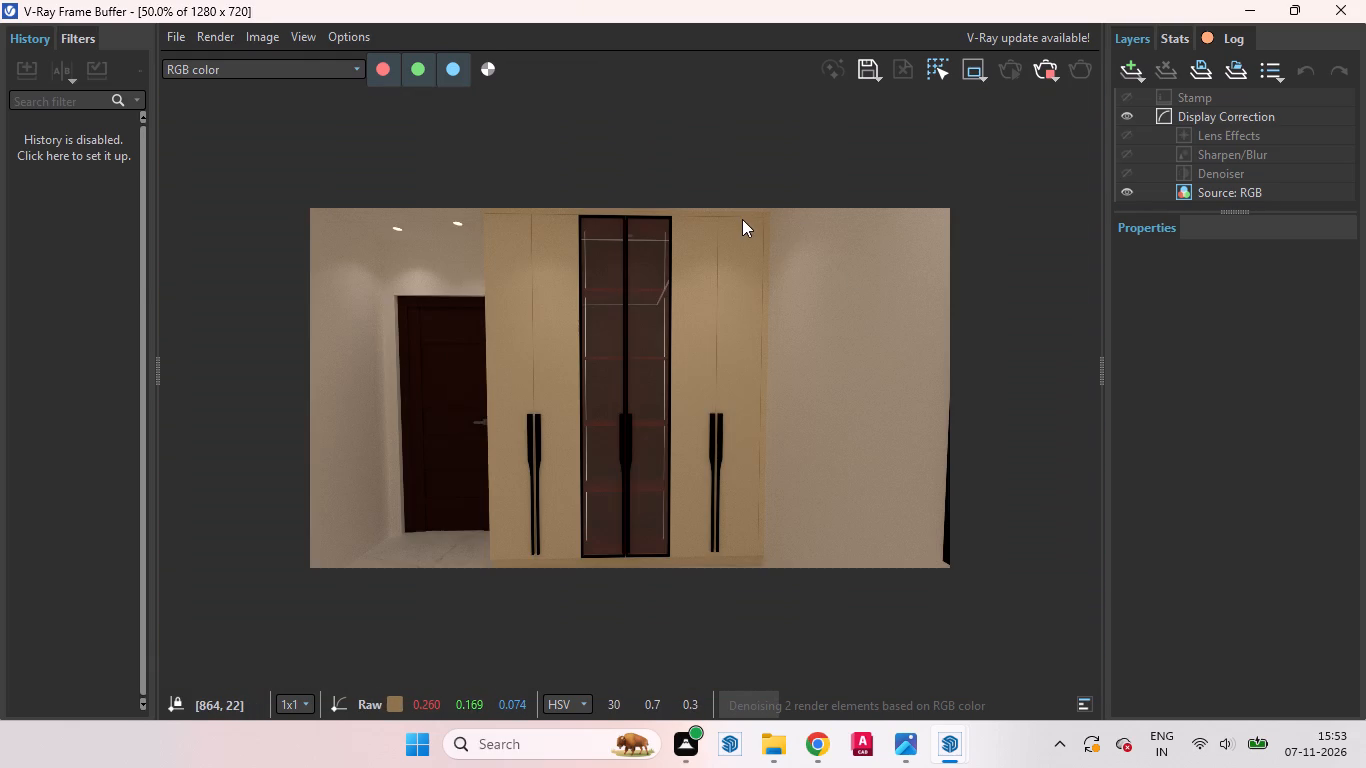
scroll(742, 219, "up", 1)
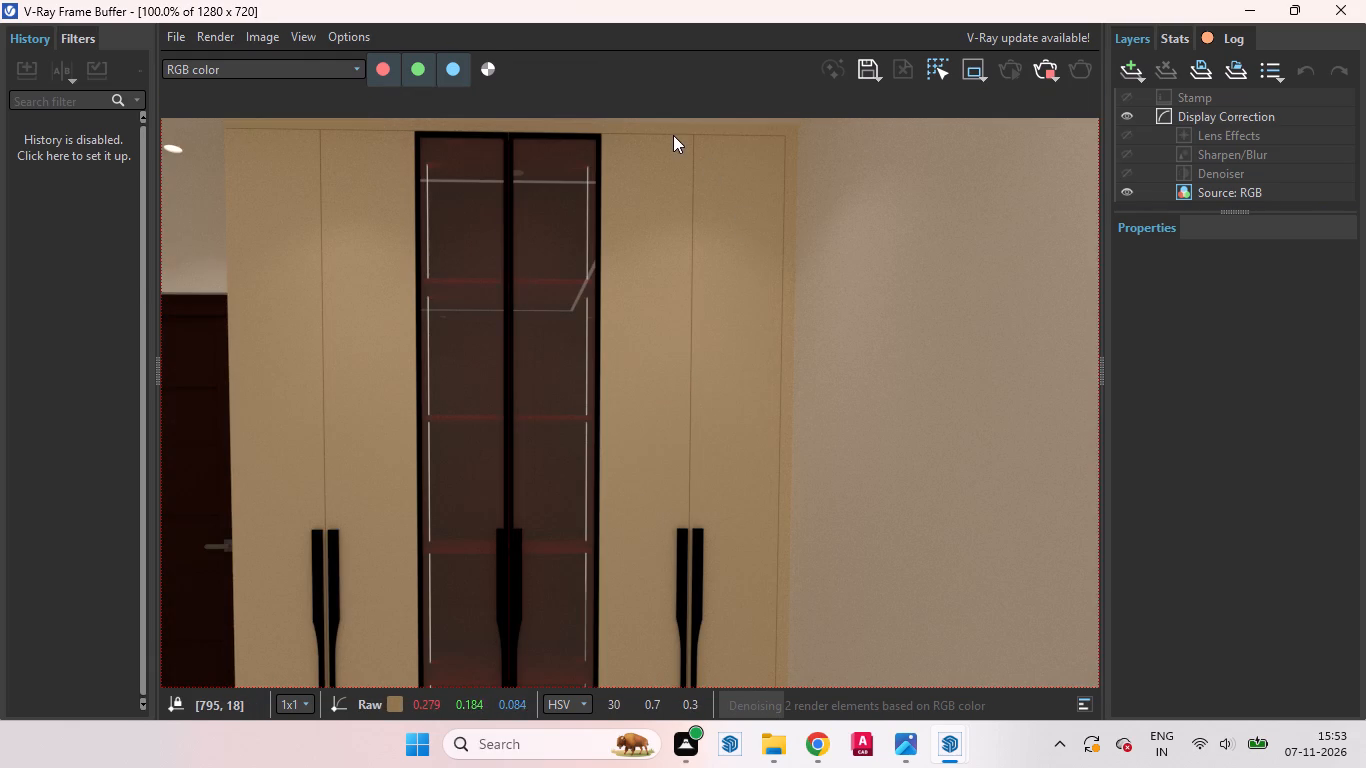
scroll(684, 134, "up", 1)
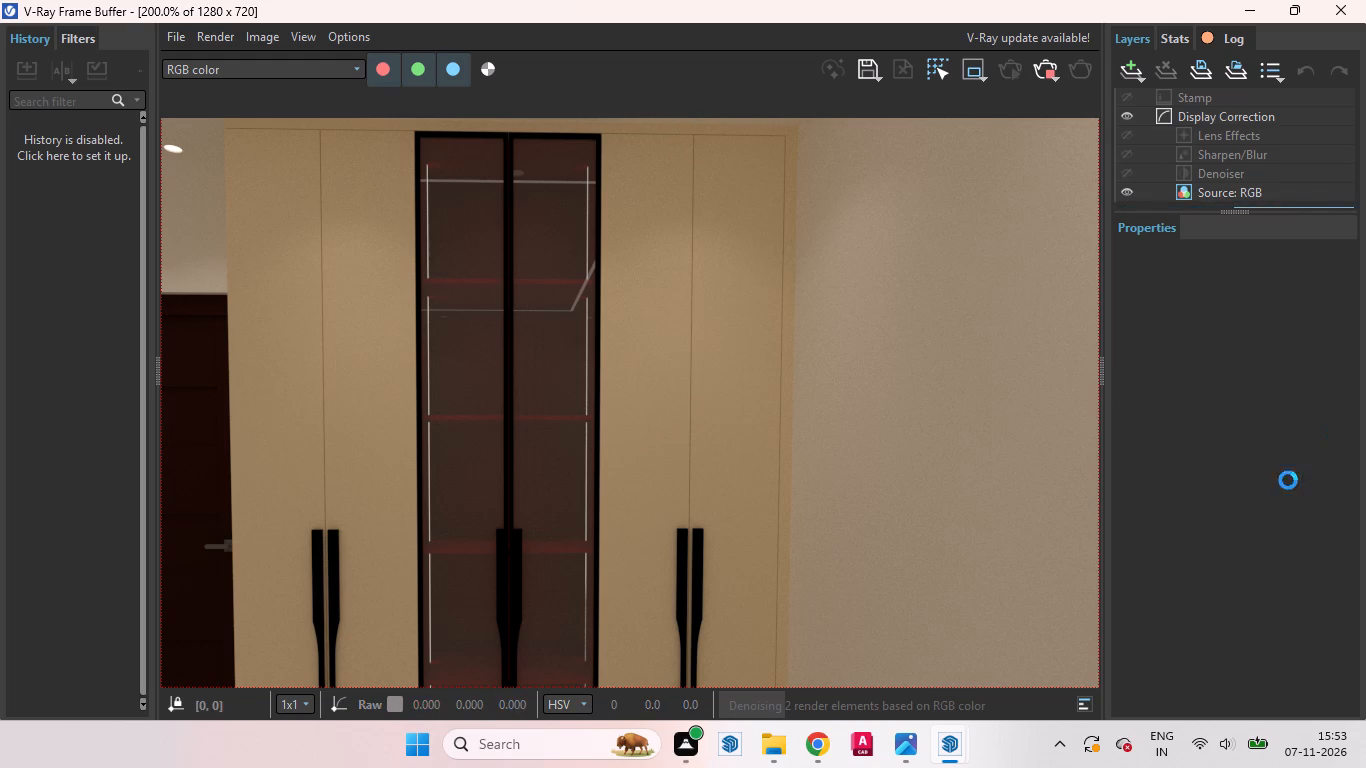
scroll(847, 292, "down", 1)
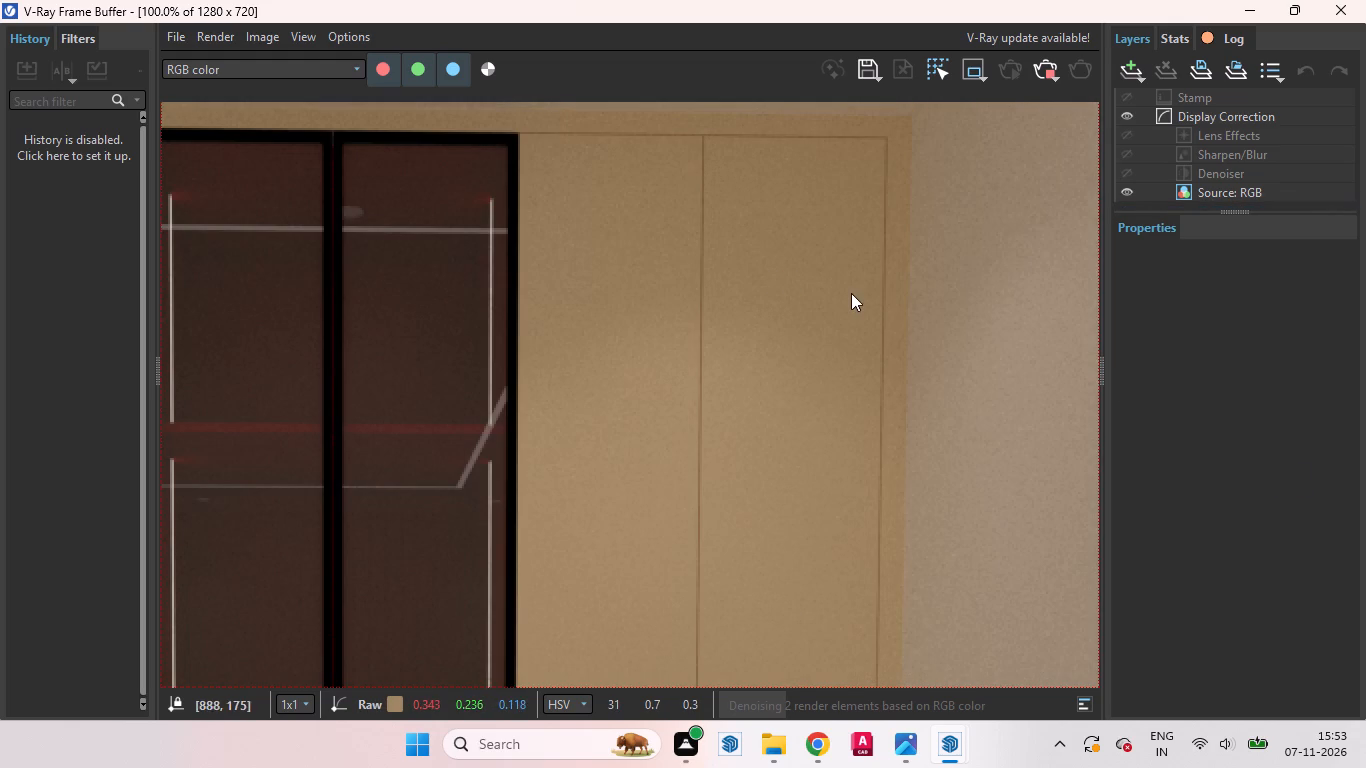
scroll(733, 343, "down", 2)
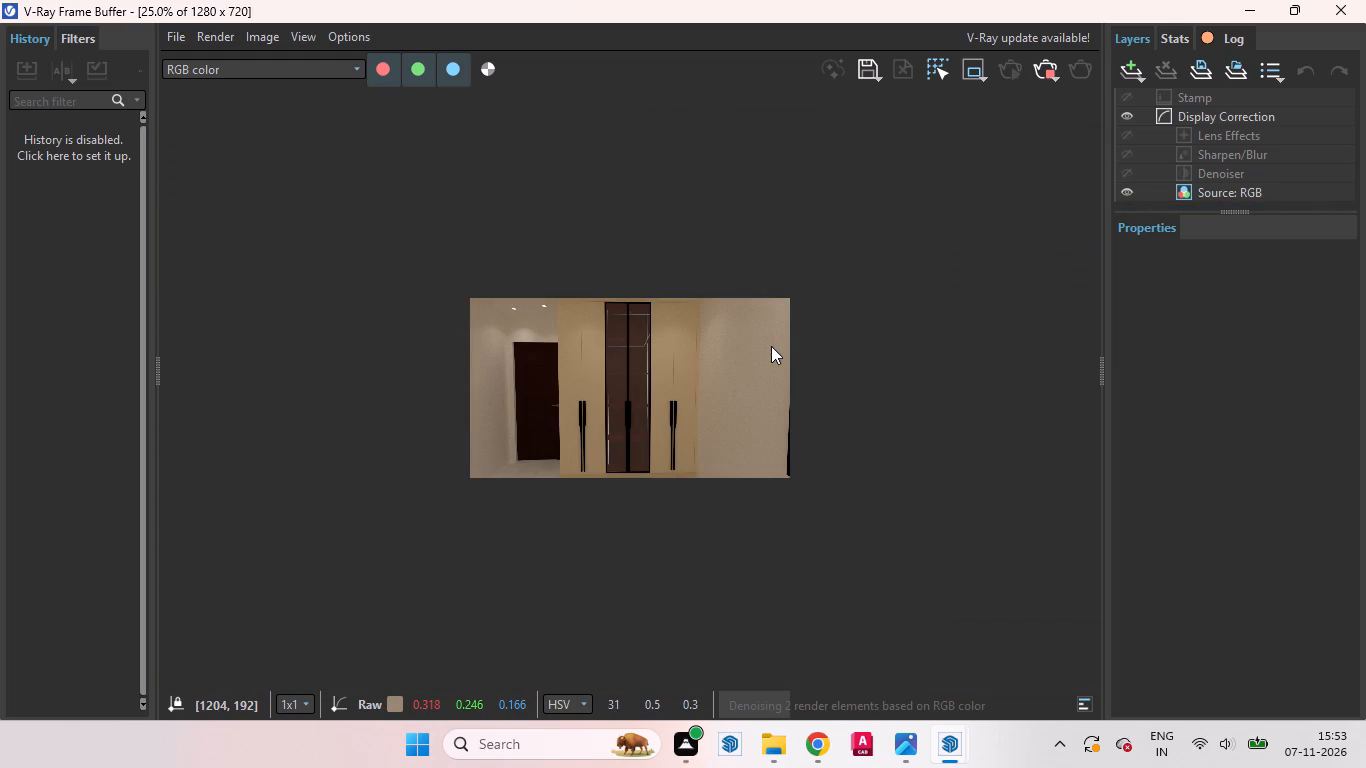
Examine the top of the wardrobe in the render, including the glass doors' upper frame, the shelf lighting and the cream panels.
scroll(649, 398, "up", 1)
scroll(600, 328, "up", 1)
scroll(840, 382, "down", 2)
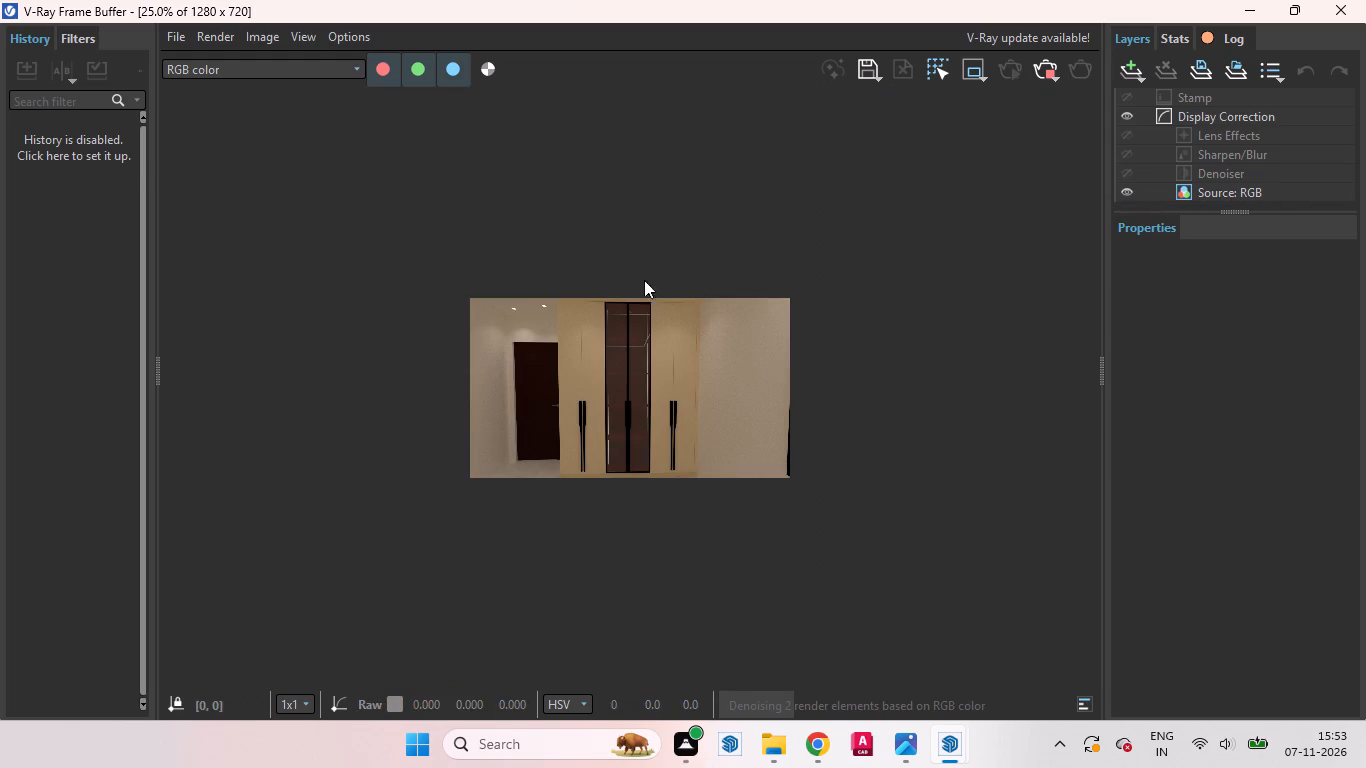
scroll(625, 305, "up", 1)
scroll(625, 224, "up", 5)
scroll(625, 223, "down", 1)
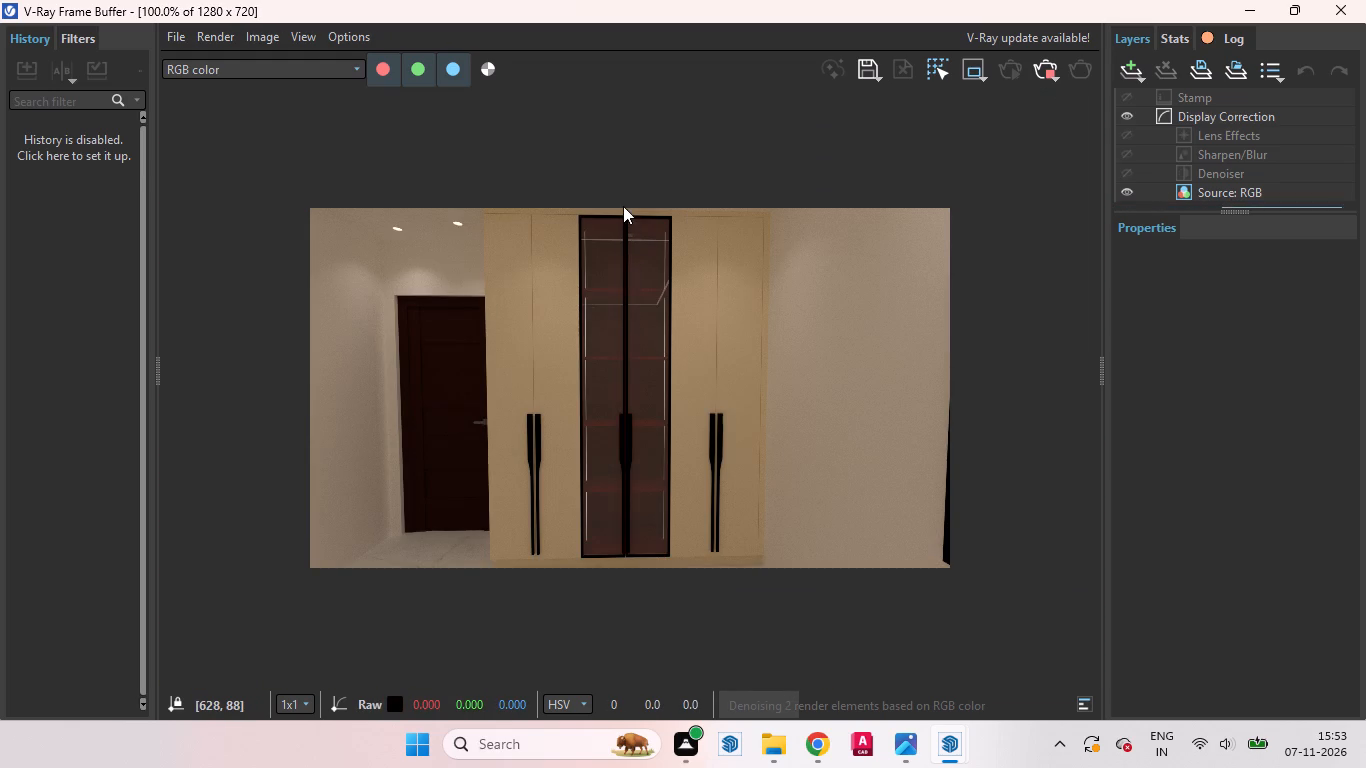
scroll(623, 206, "up", 2)
scroll(688, 403, "down", 3)
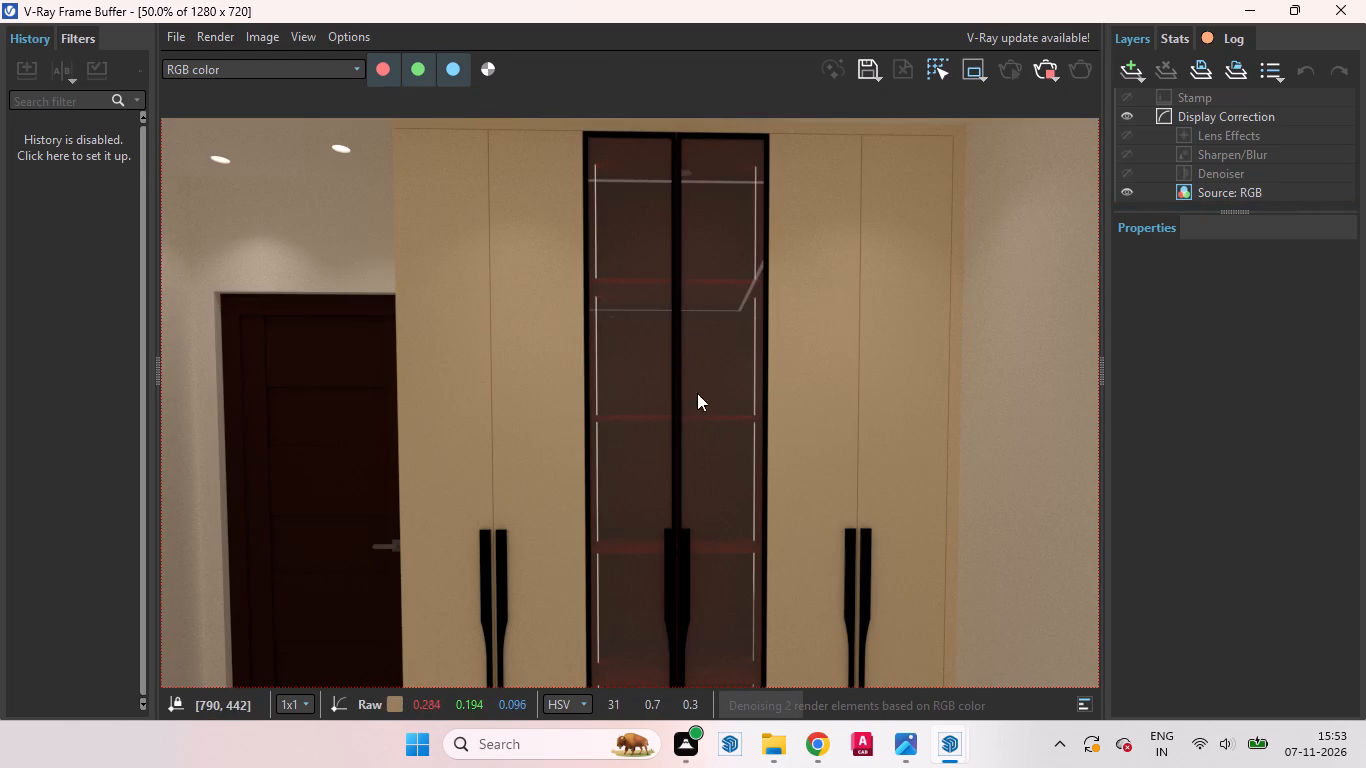
scroll(668, 141, "up", 2)
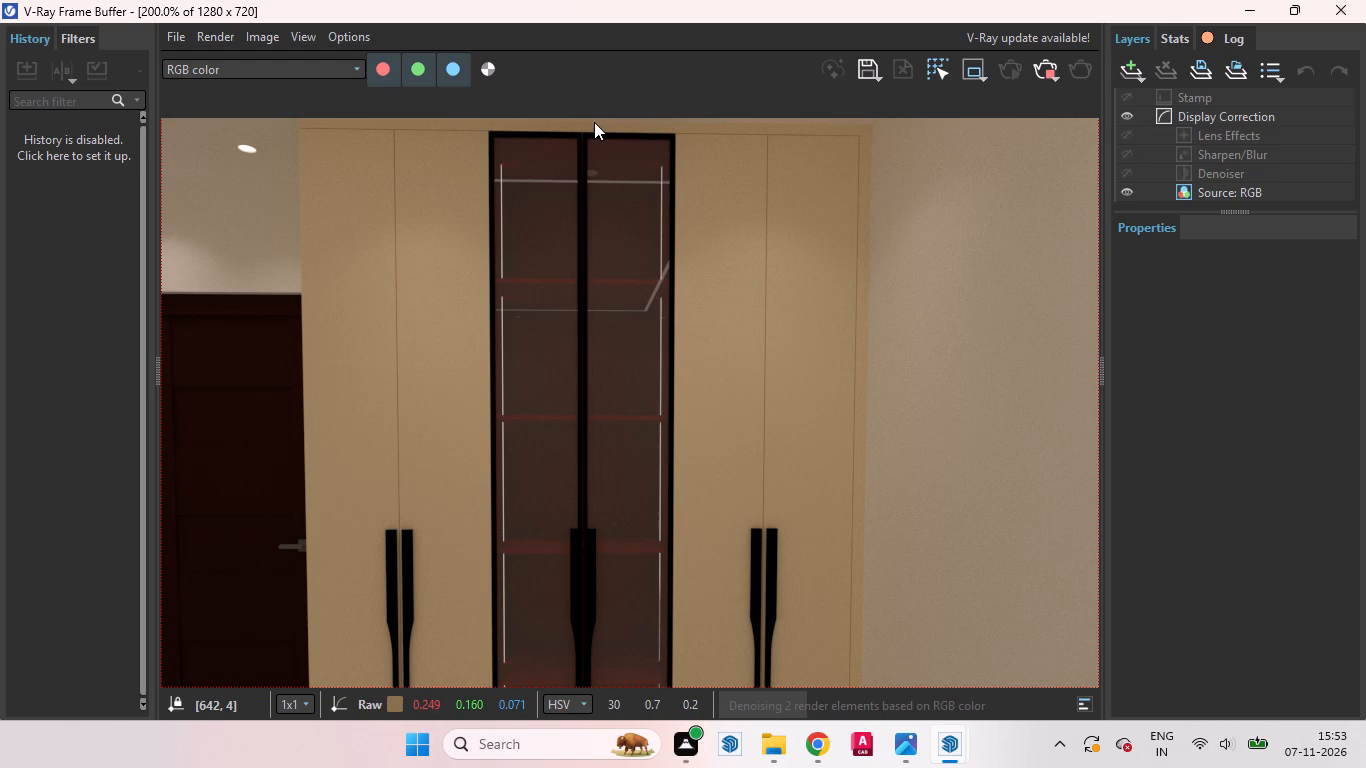
scroll(594, 122, "up", 1)
scroll(904, 284, "down", 2)
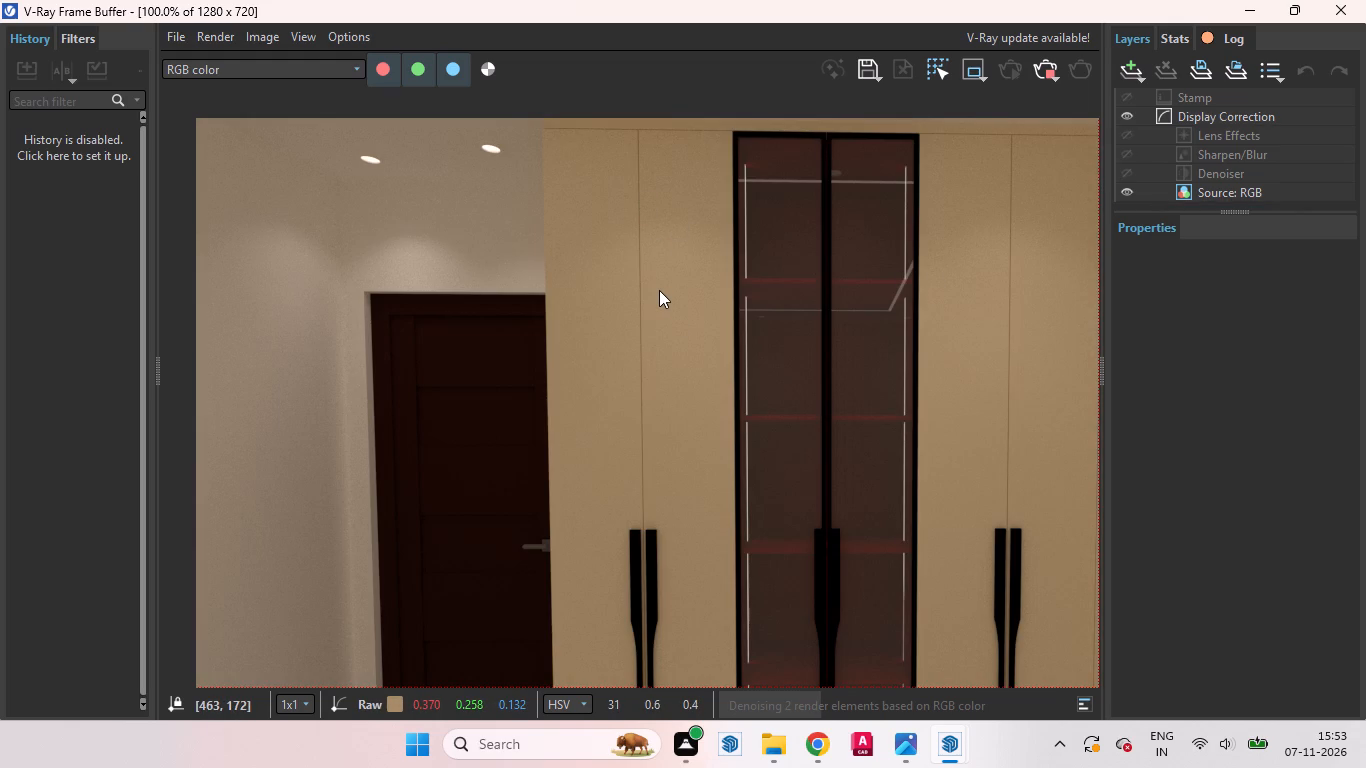
scroll(777, 246, "down", 1)
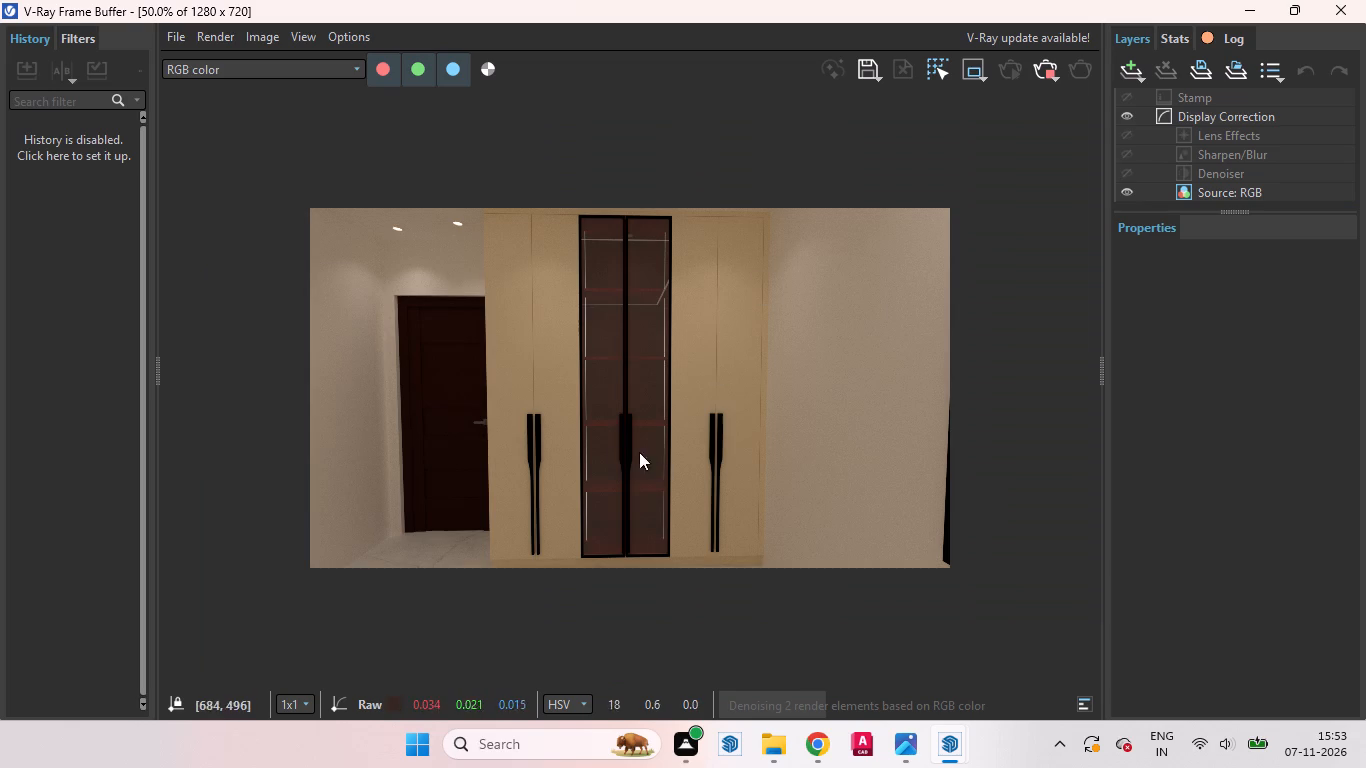
Compare the three pairs of wardrobe handles in the render, view the full image, and put the render window away.
scroll(534, 556, "up", 1)
scroll(534, 556, "down", 2)
scroll(534, 556, "up", 1)
scroll(534, 556, "down", 1)
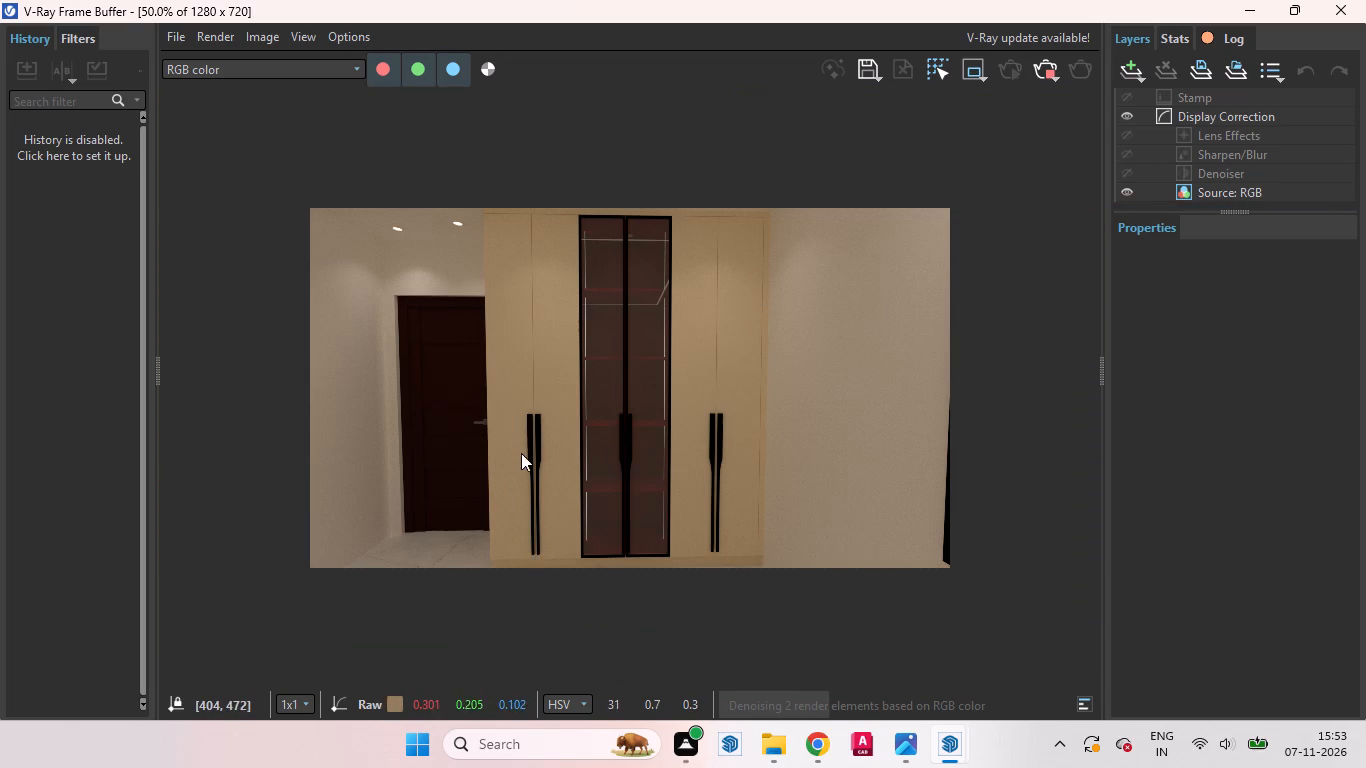
scroll(638, 449, "up", 2)
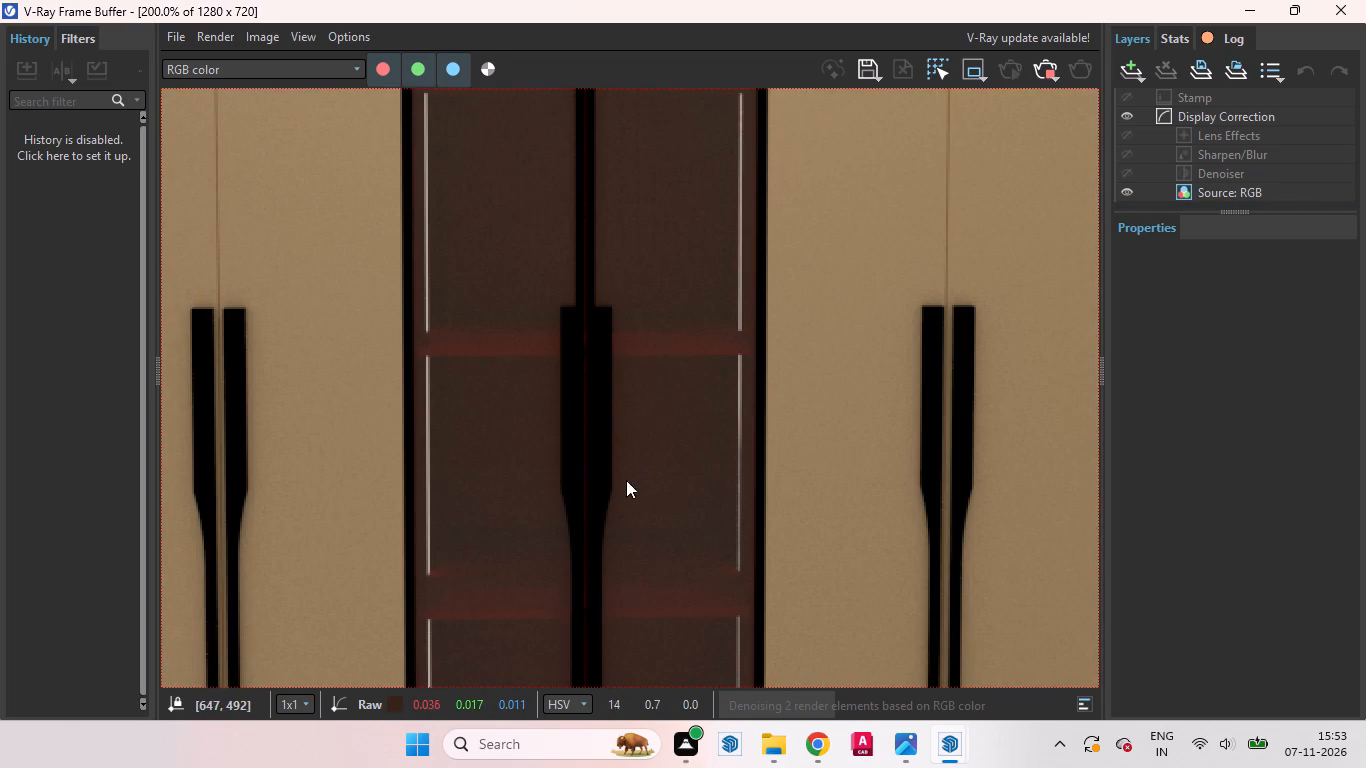
scroll(651, 476, "down", 1)
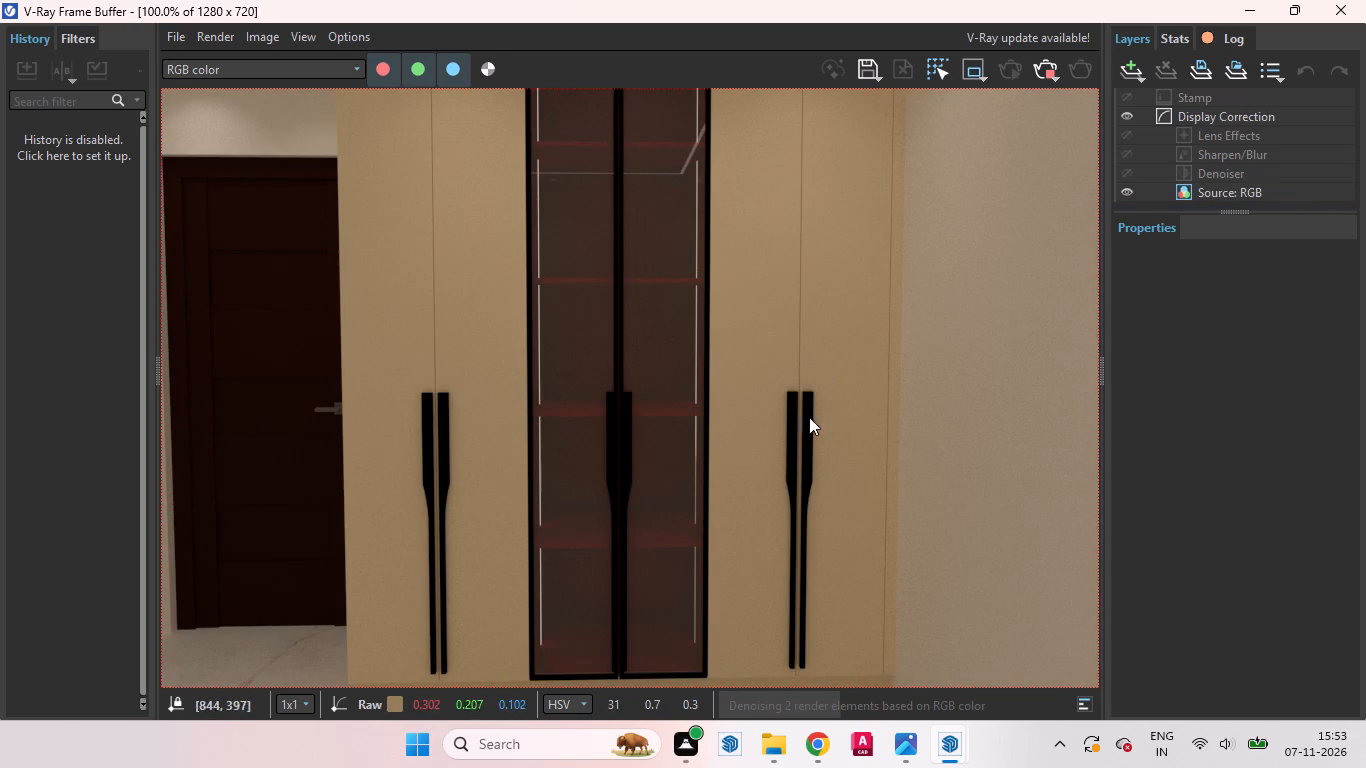
scroll(712, 441, "down", 2)
scroll(586, 308, "up", 2)
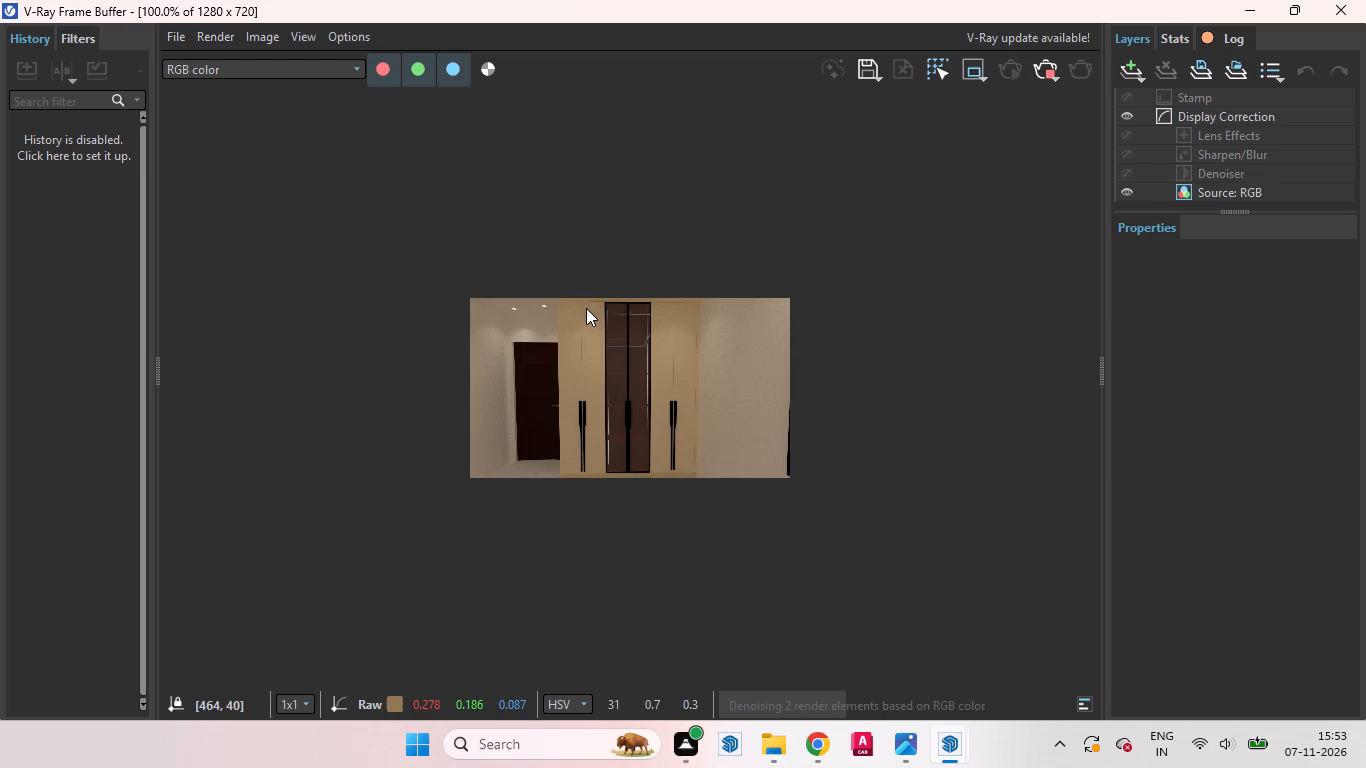
scroll(635, 471, "down", 2)
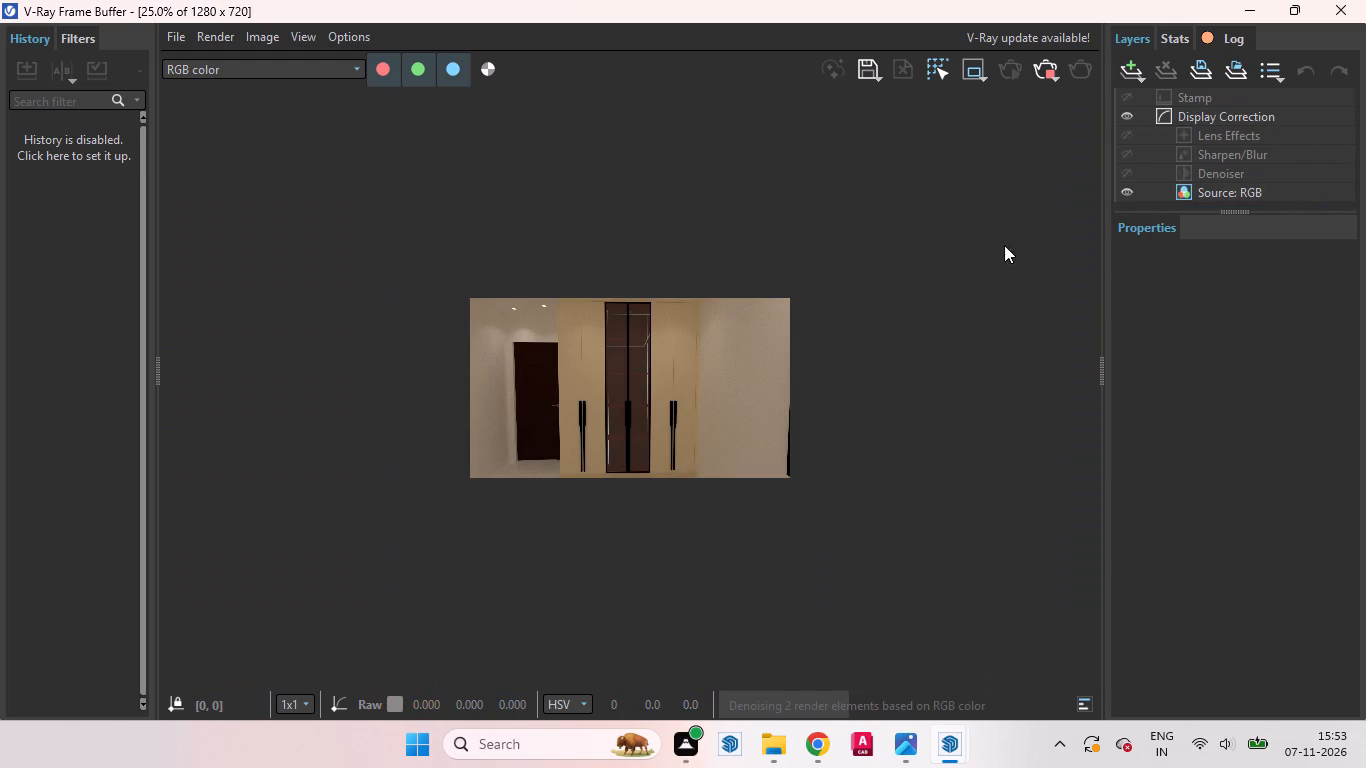
left_click(1256, 11)
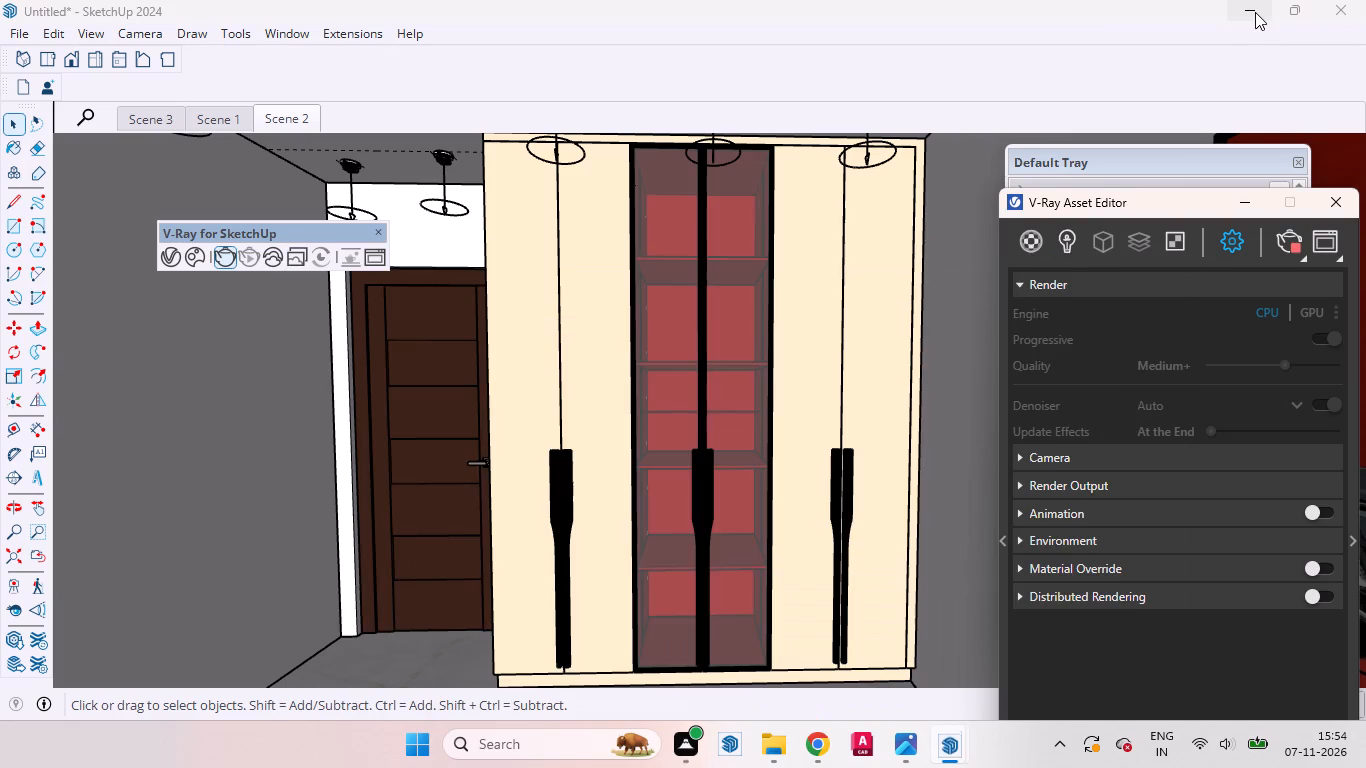
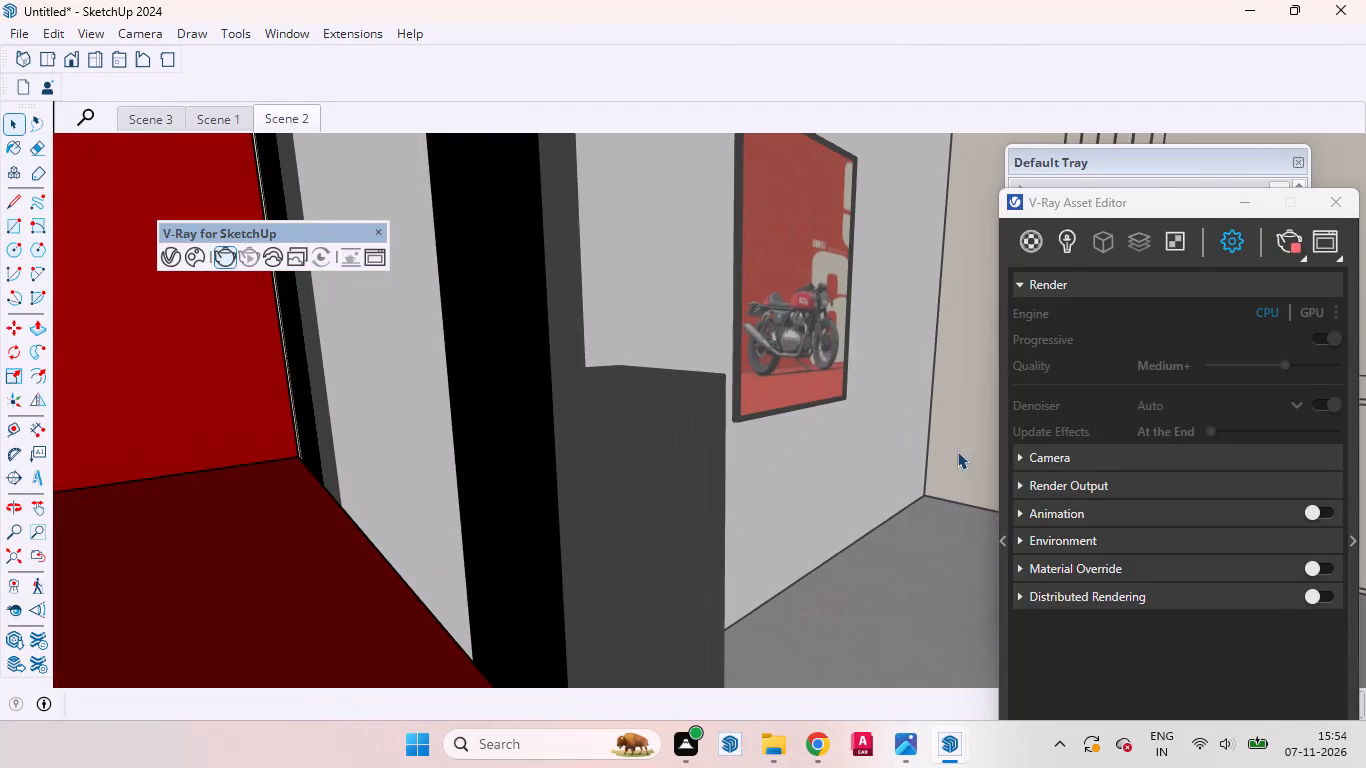
Examine the wardrobe's interior, glass doors and handles in the model from several angles.
middle_click_drag(515, 419, 574, 426)
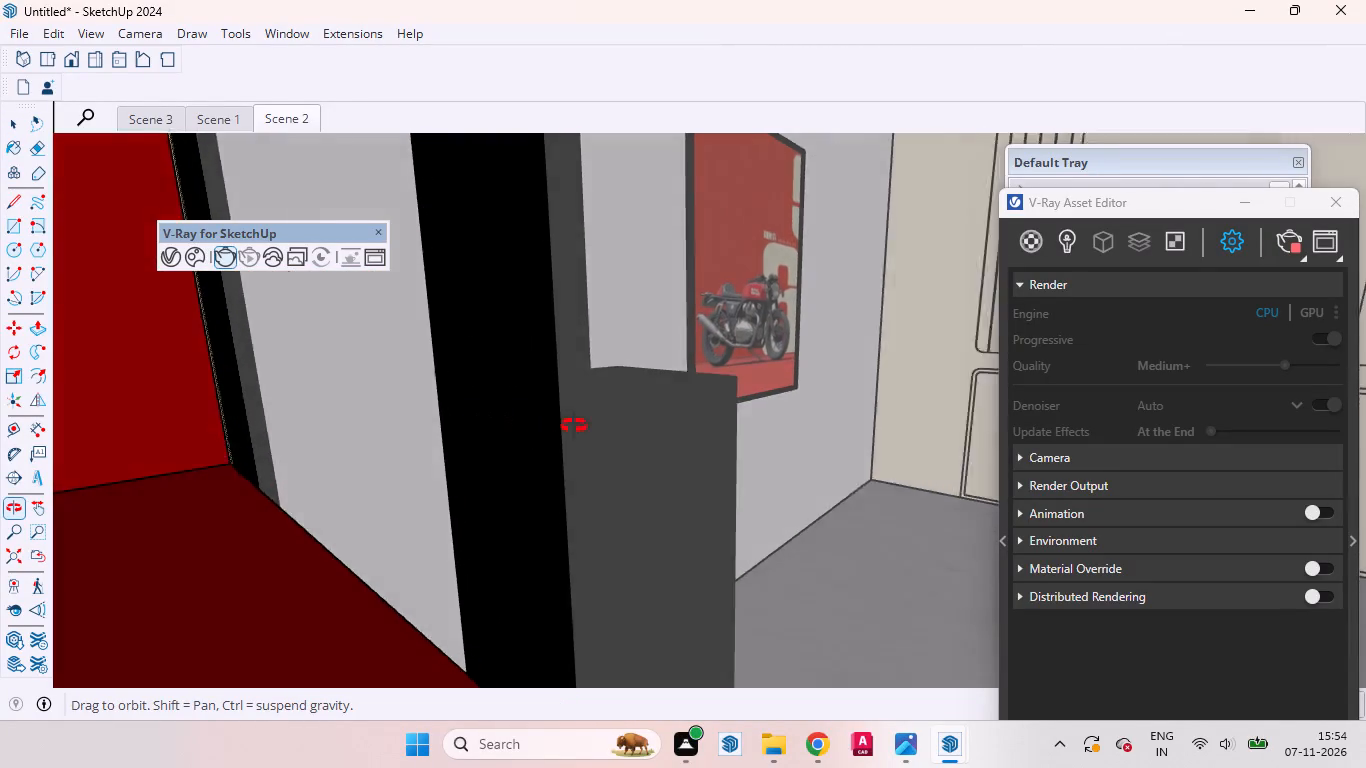
middle_click_drag(574, 426, 759, 383)
scroll(732, 381, "up", 1)
scroll(685, 392, "down", 7)
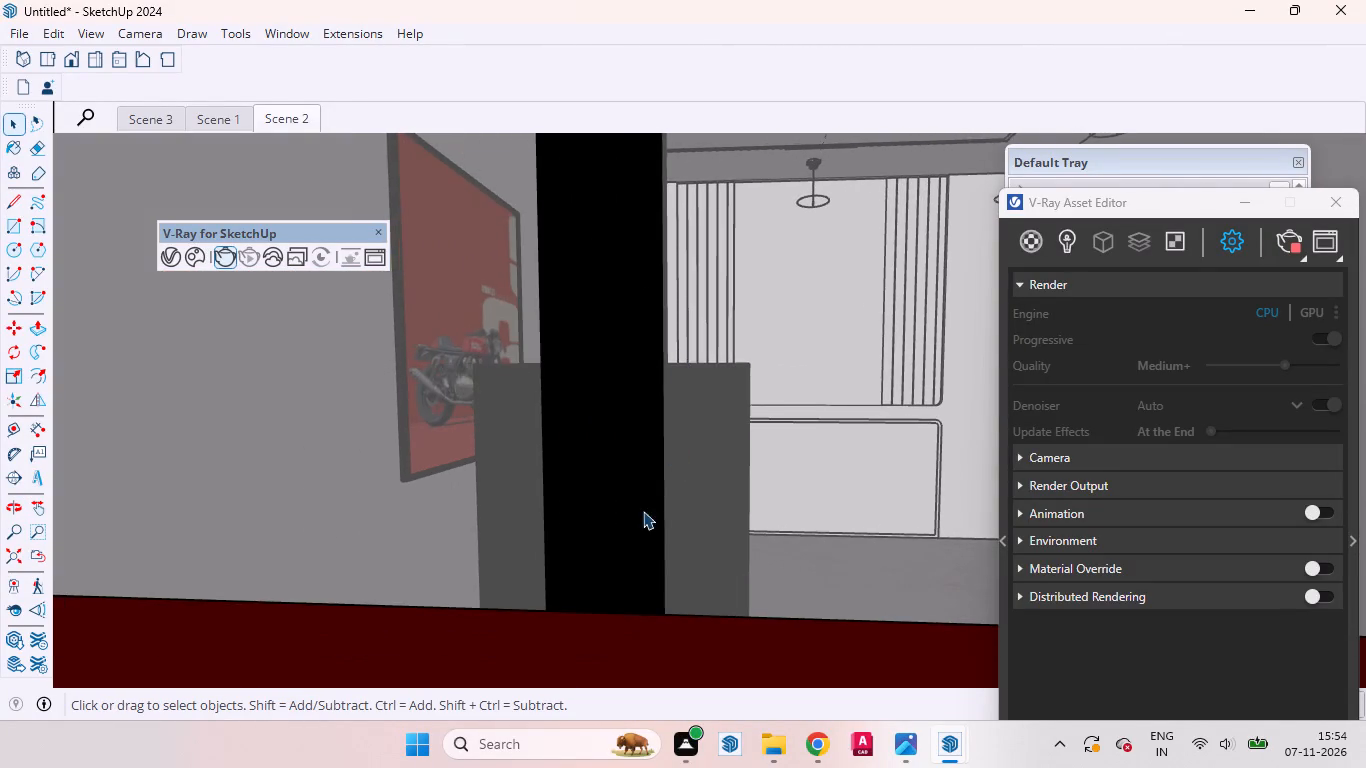
middle_click_drag(598, 509, 47, 530)
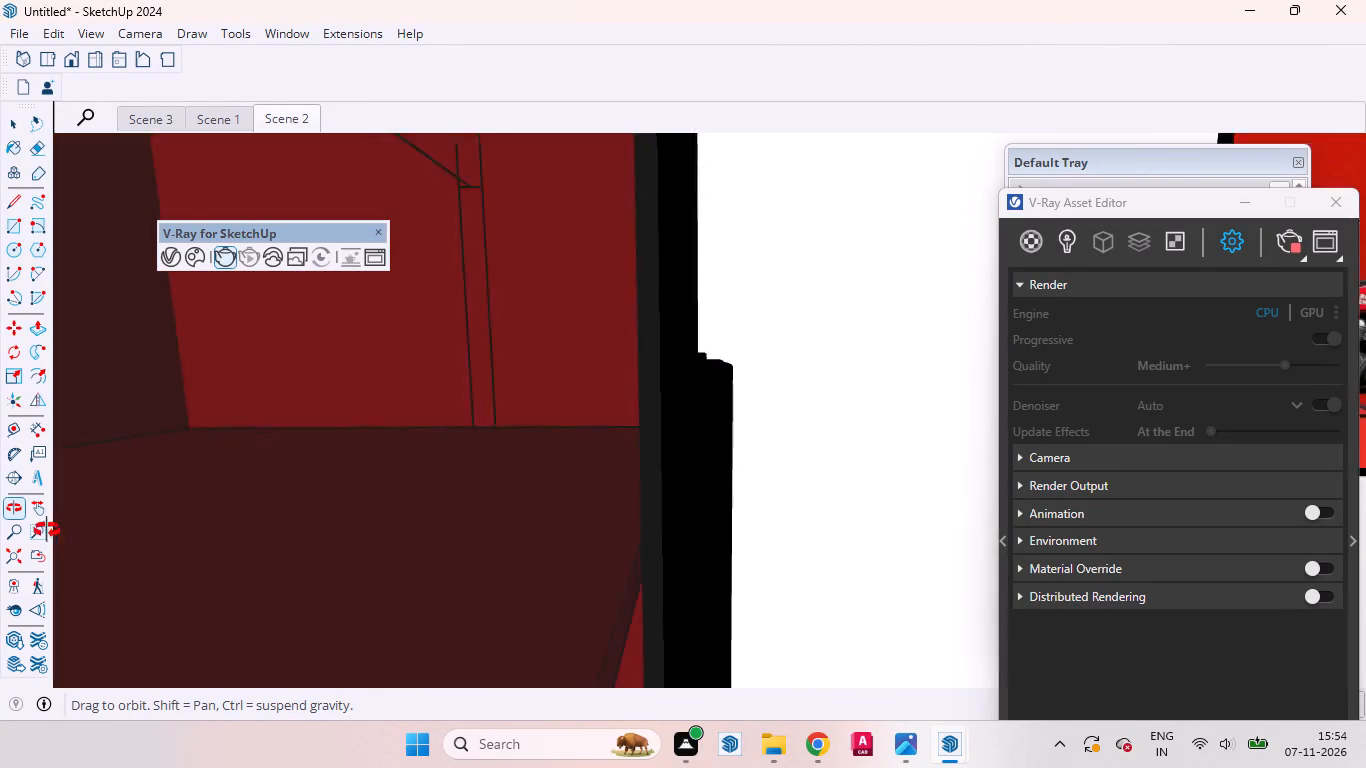
middle_click_drag(47, 530, 389, 536)
scroll(311, 580, "up", 3)
middle_click_drag(578, 479, 328, 511)
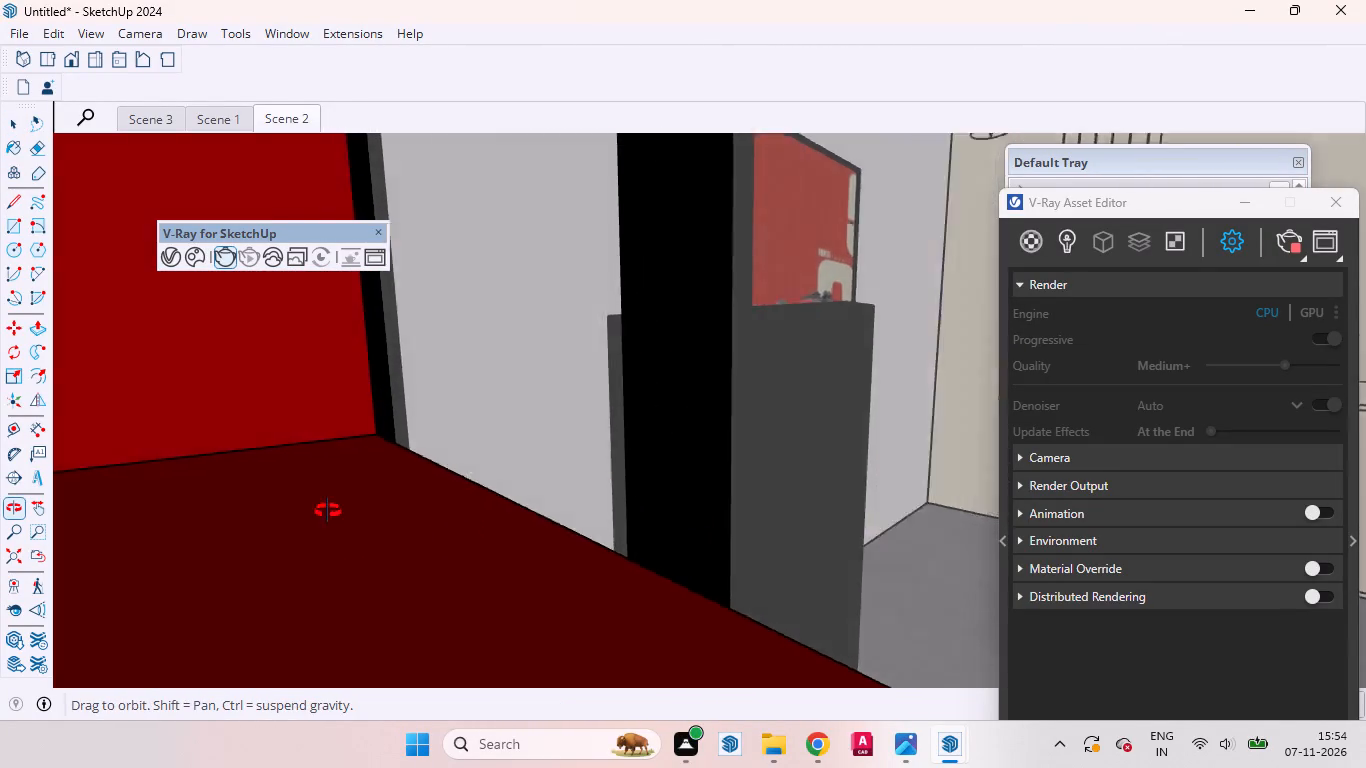
middle_click_drag(328, 511, 61, 548)
scroll(390, 486, "down", 20)
scroll(390, 486, "down", 6)
middle_click_drag(667, 509, 560, 511)
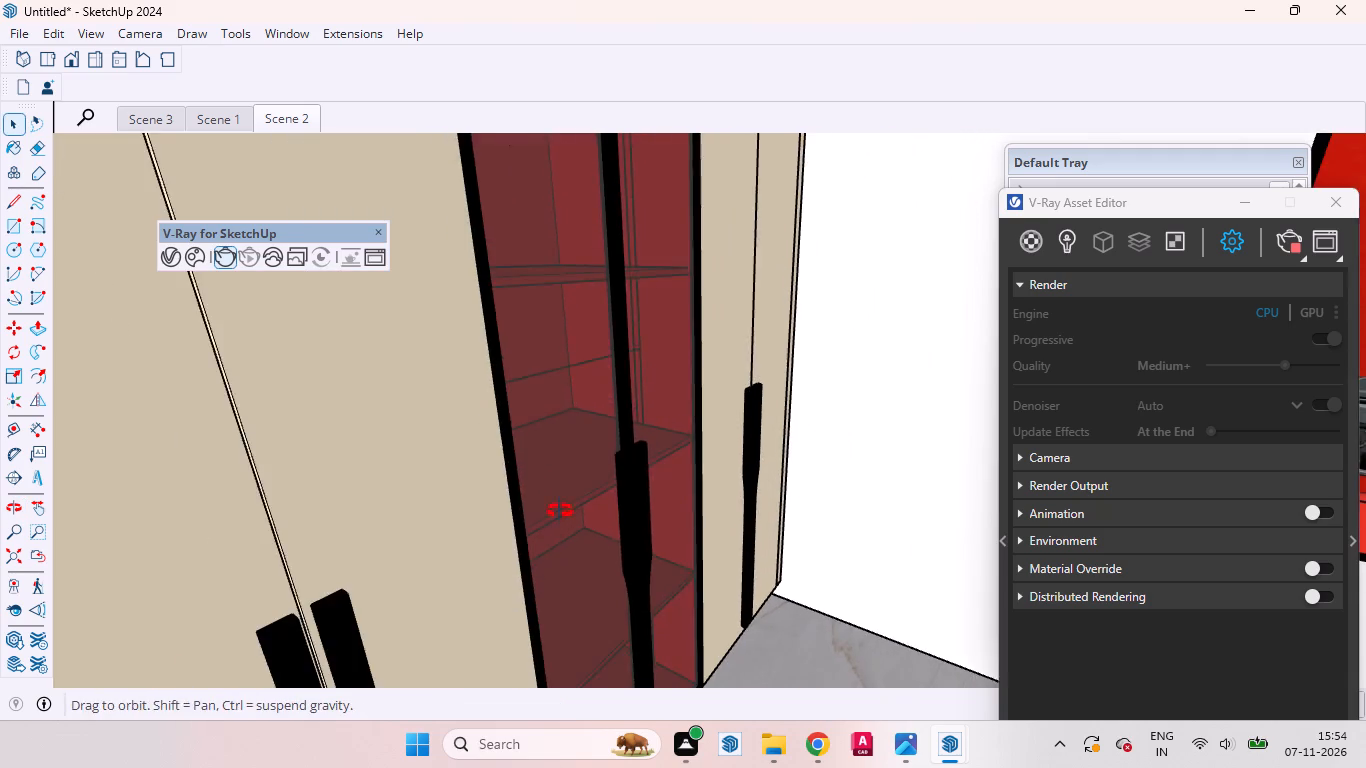
middle_click_drag(560, 511, 446, 487)
scroll(523, 528, "down", 2)
scroll(523, 528, "up", 1)
scroll(523, 528, "down", 13)
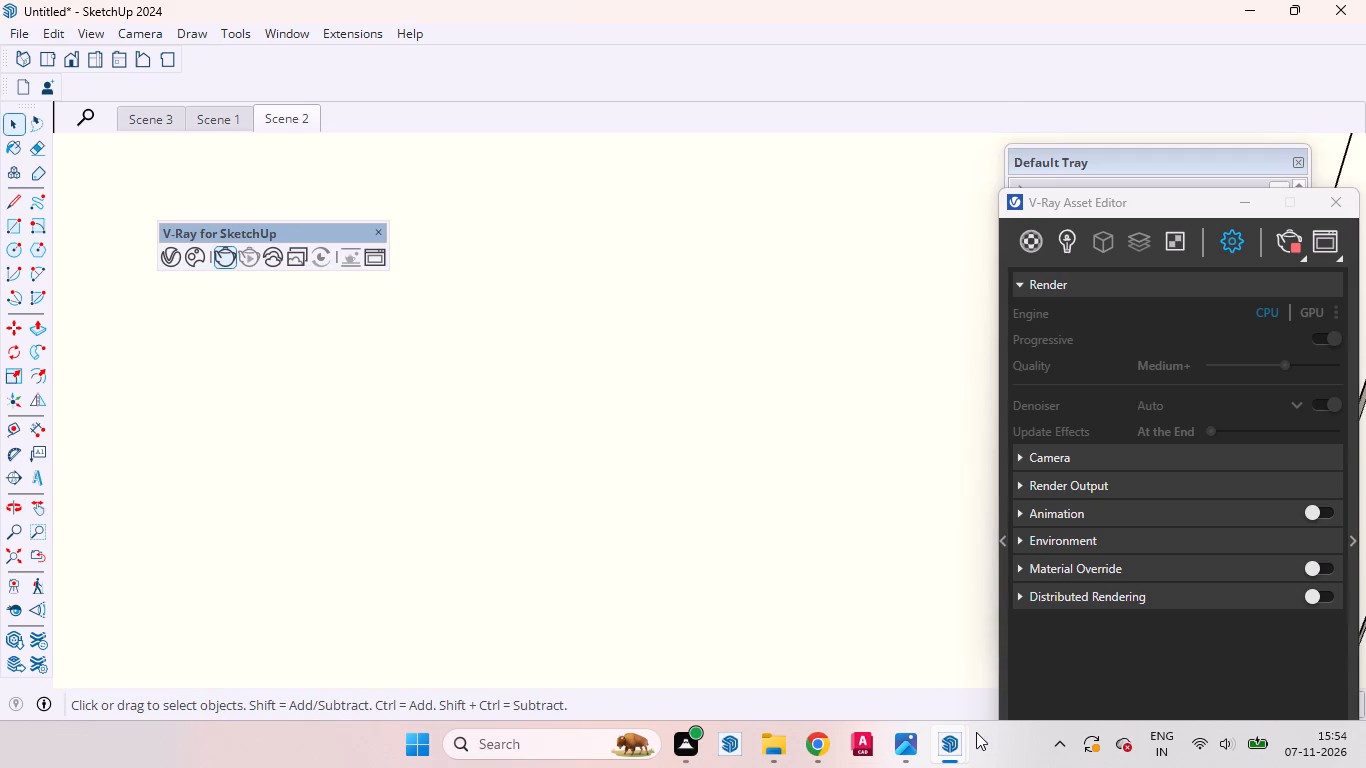
Reopen the V-Ray render, check the wardrobe's glass doors and handles, and put the render window away.
left_click(940, 748)
left_click(1084, 642)
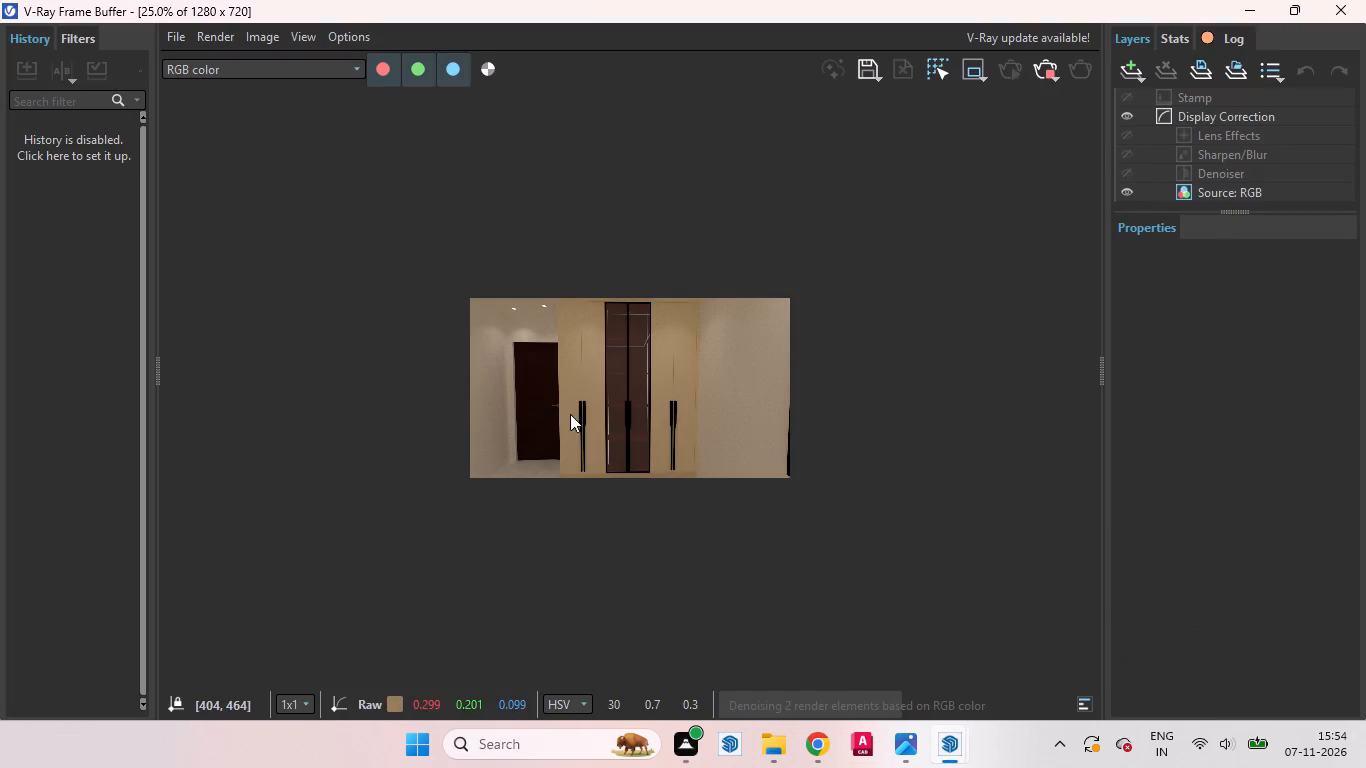
scroll(554, 377, "up", 2)
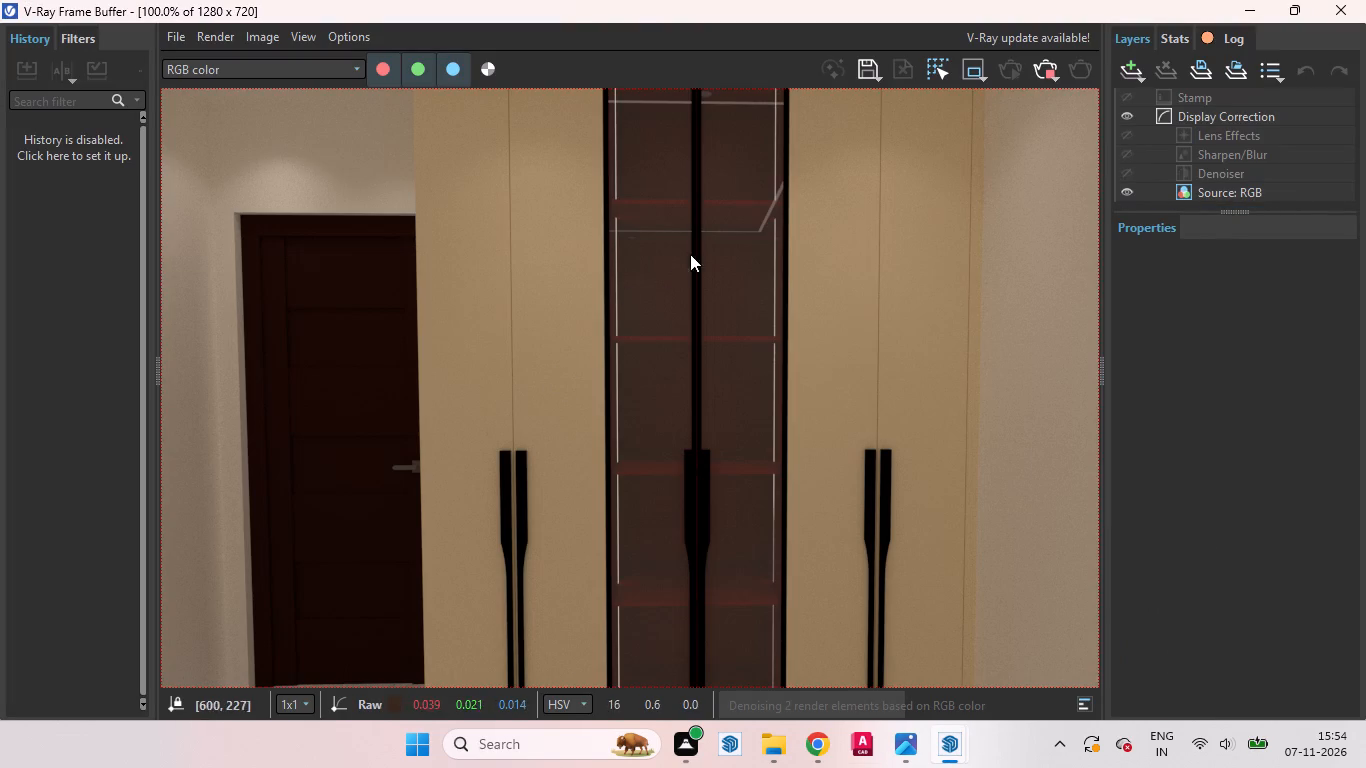
scroll(701, 245, "down", 1)
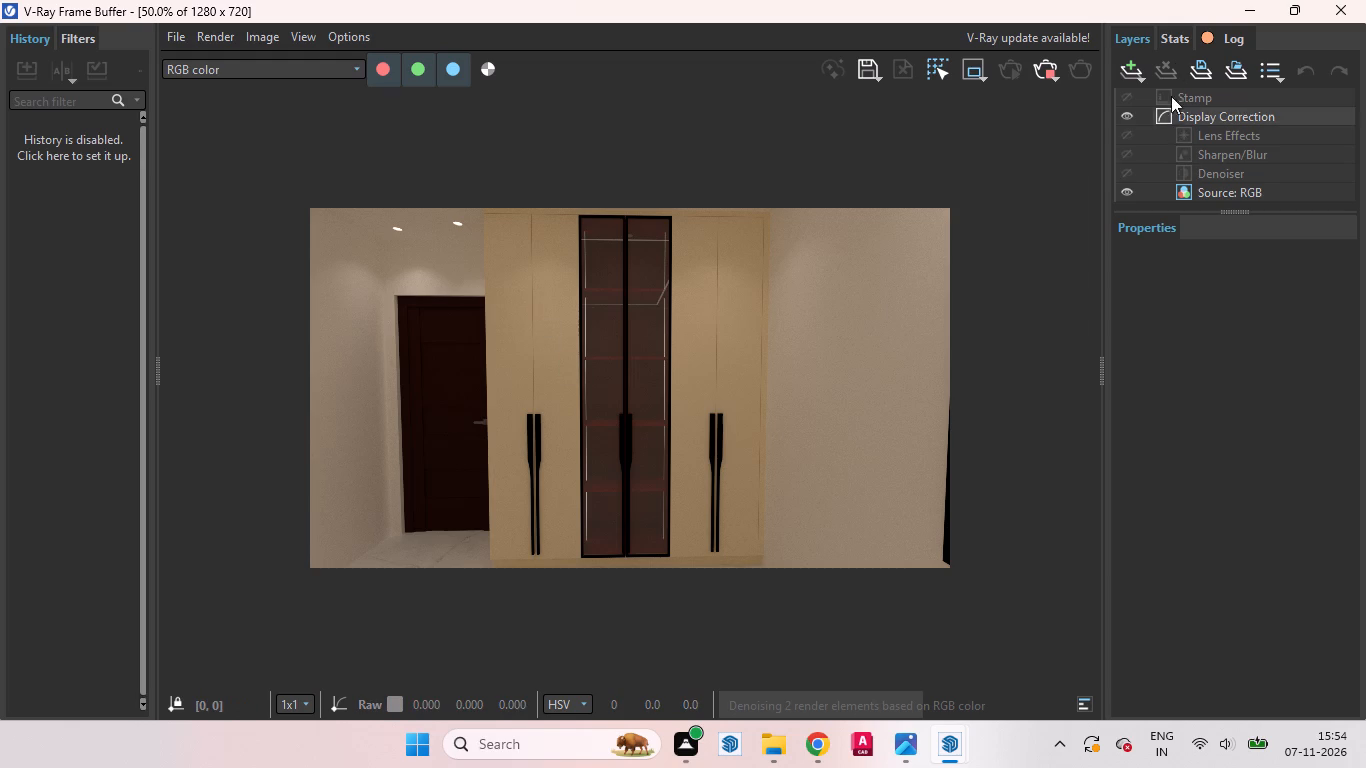
left_click(1243, 10)
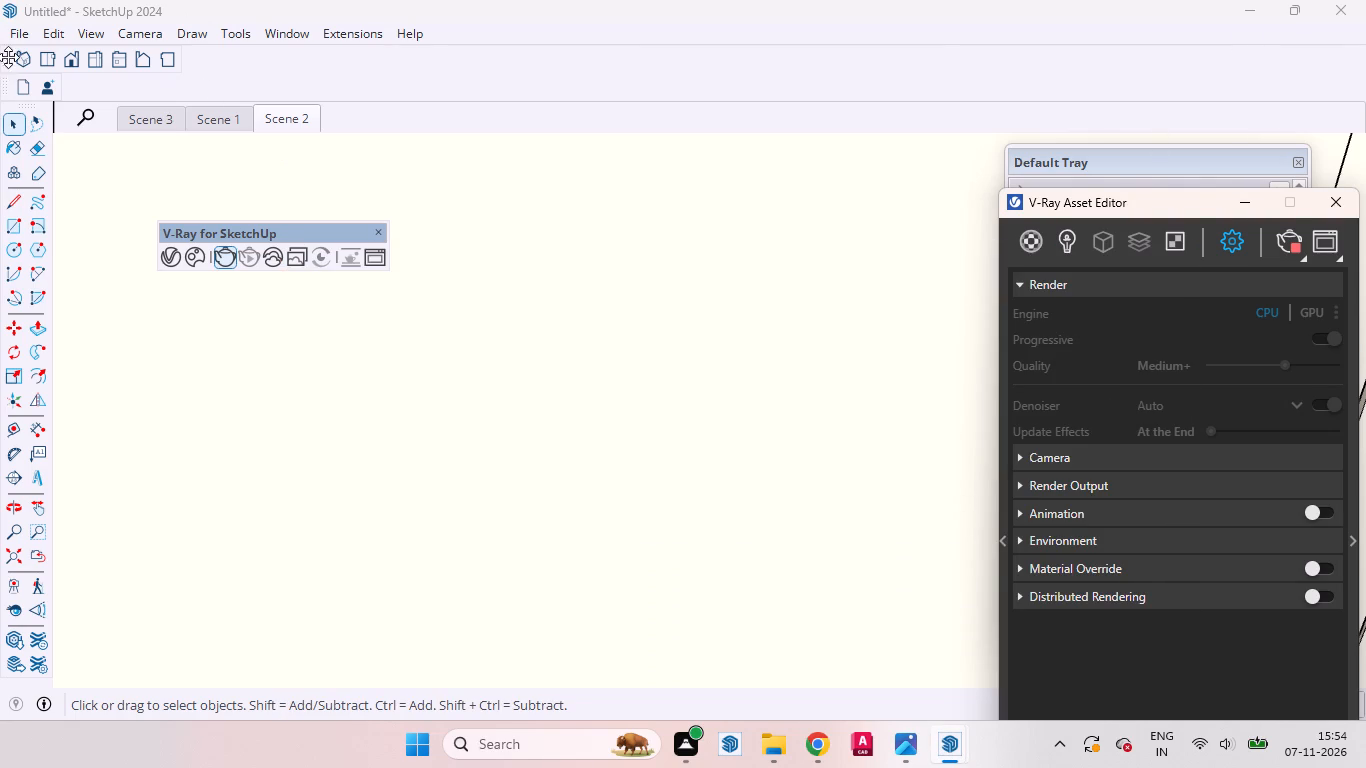
Look at the whole room in the top view, clear the selection, and restore the Scene 2 view.
left_click(40, 57)
scroll(767, 421, "down", 6)
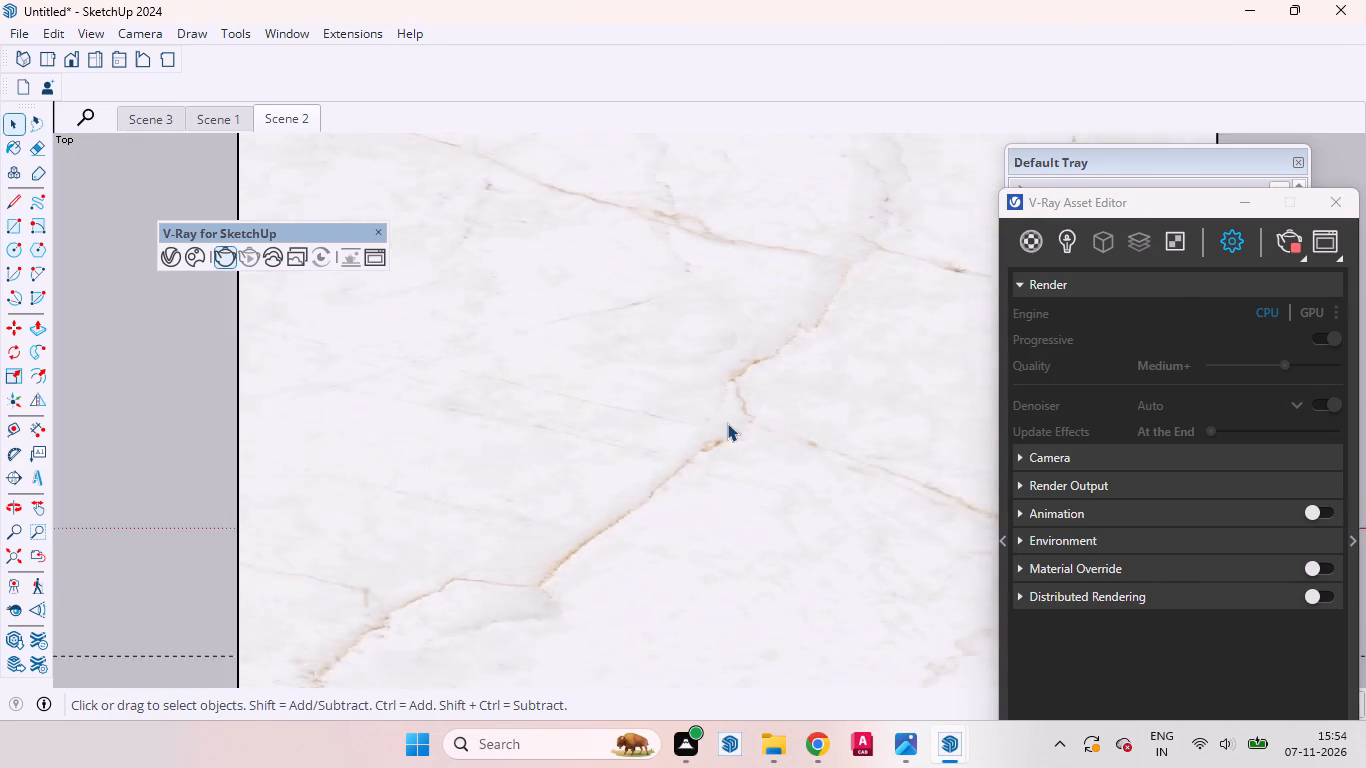
scroll(727, 423, "down", 6)
scroll(710, 405, "up", 2)
scroll(710, 405, "down", 12)
triple_click(892, 348)
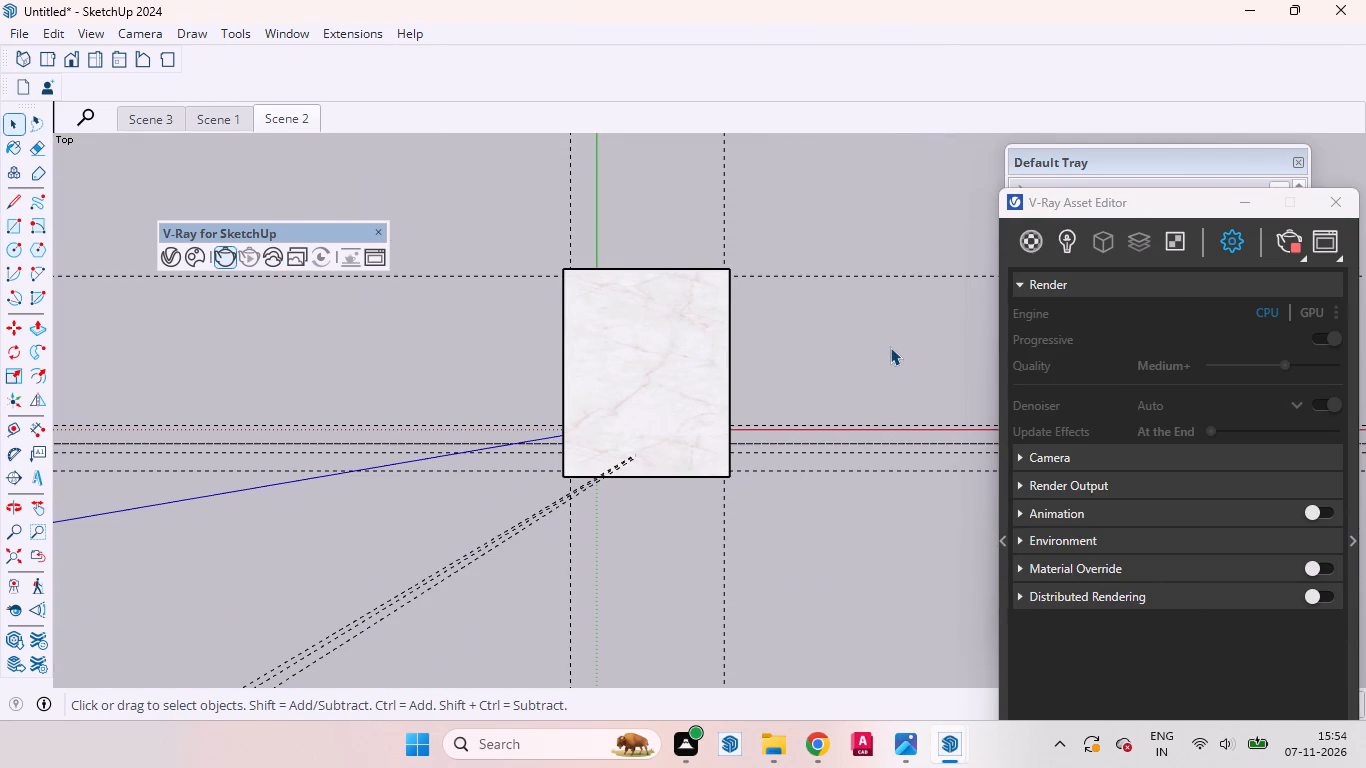
left_click(853, 335)
left_click(864, 346)
left_click(291, 111)
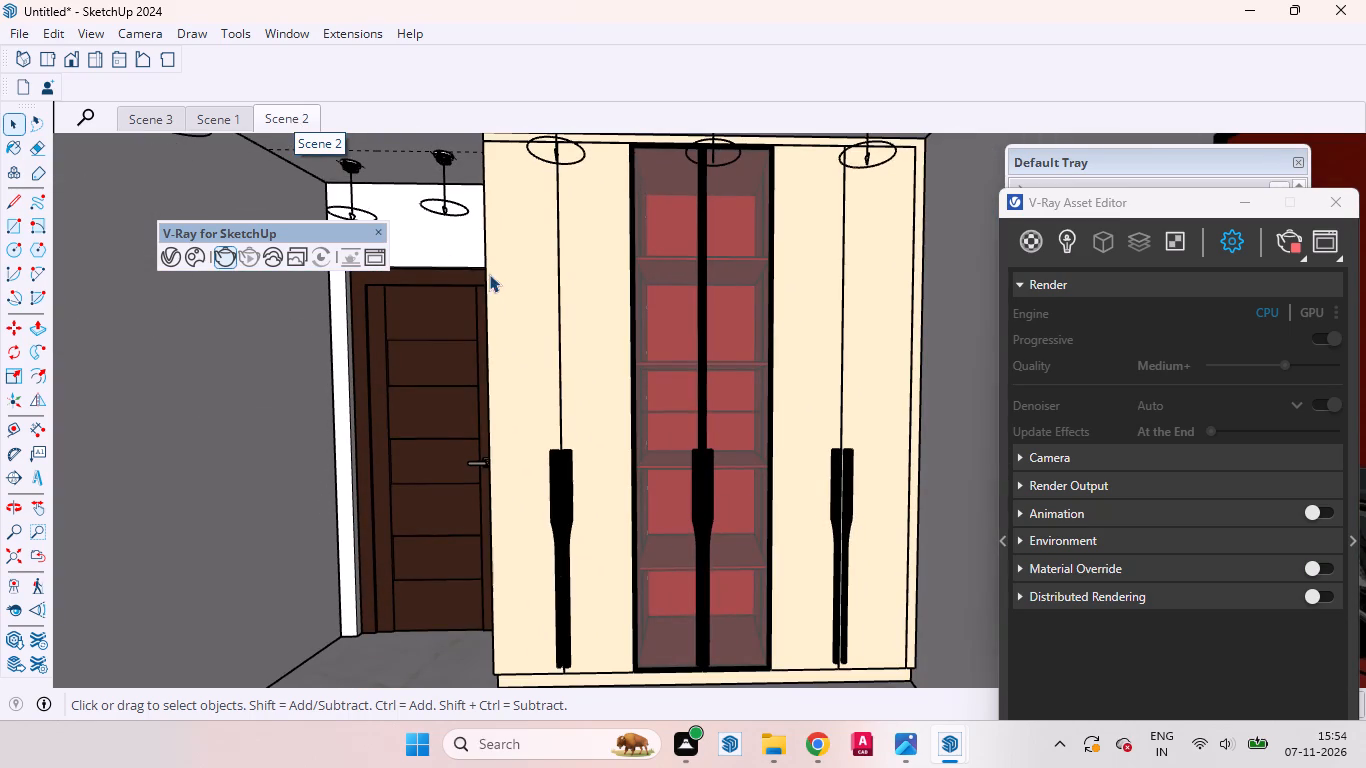
Examine the wardrobe's top corner beside the plain wall and its upper panels in the V-Ray render, and put the render window away.
left_click(956, 747)
left_click(1065, 661)
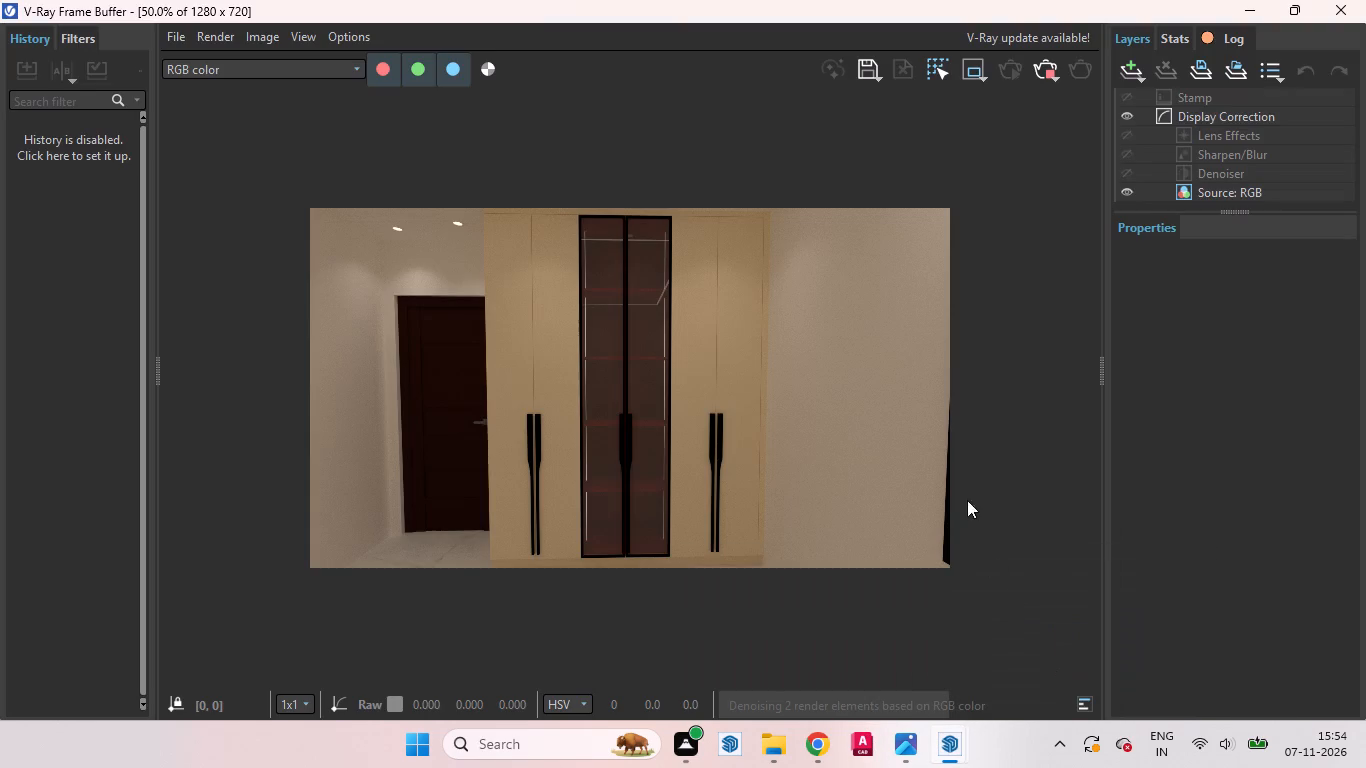
scroll(530, 201, "up", 1)
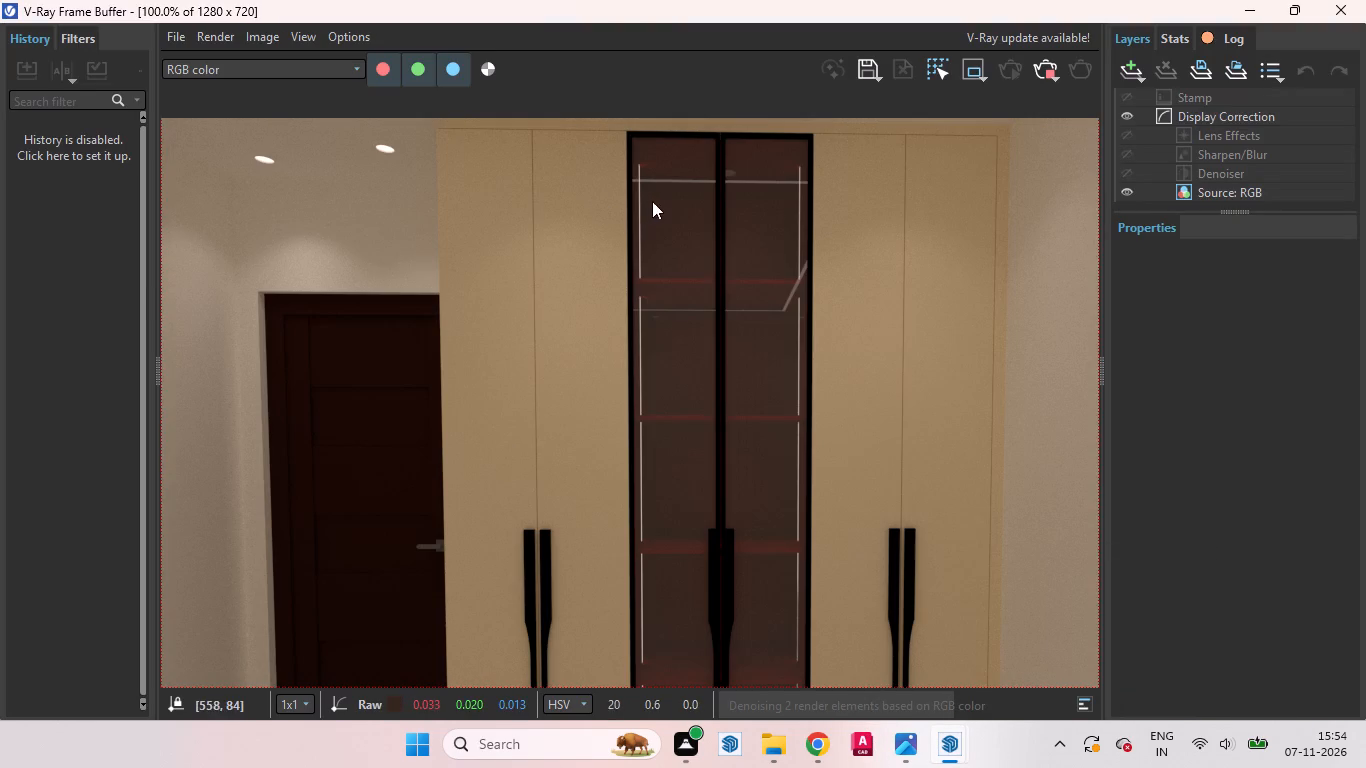
scroll(837, 311, "down", 1)
scroll(775, 200, "up", 1)
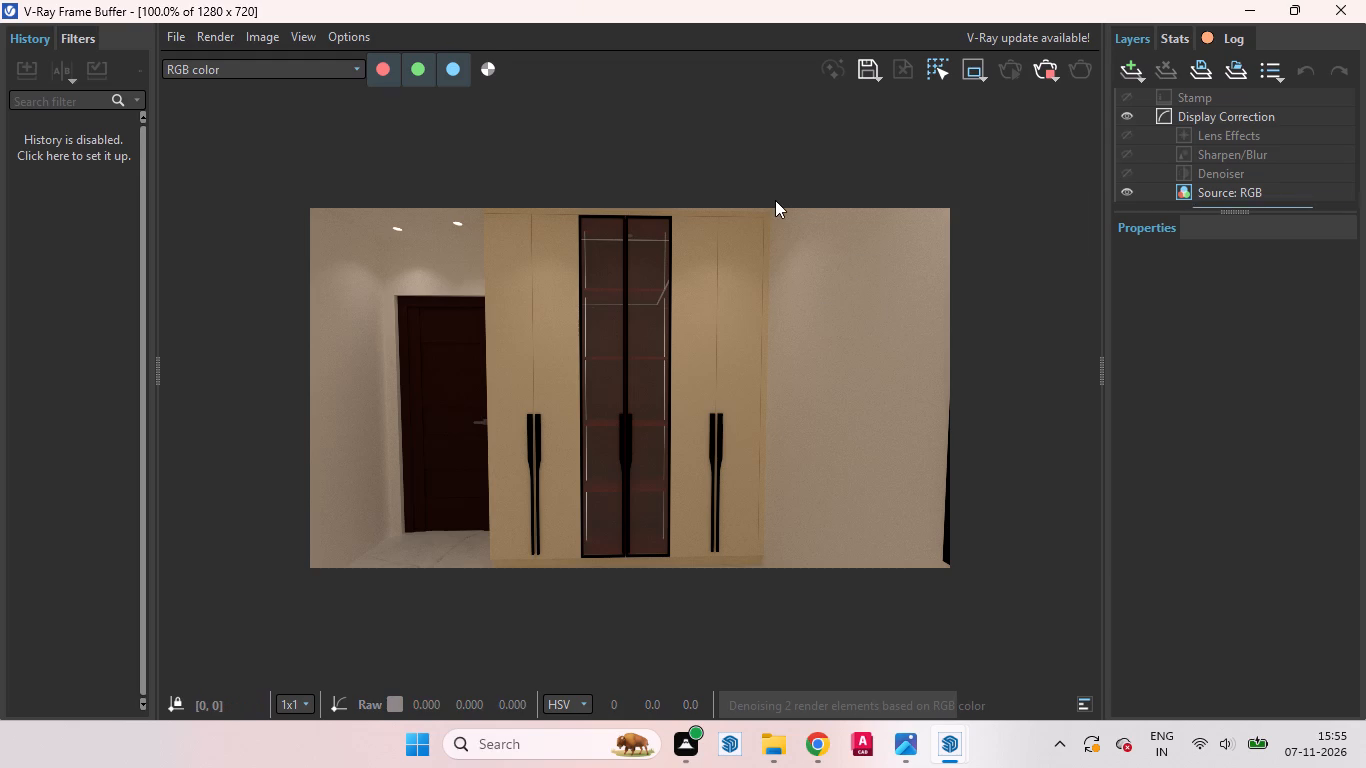
scroll(748, 119, "up", 3)
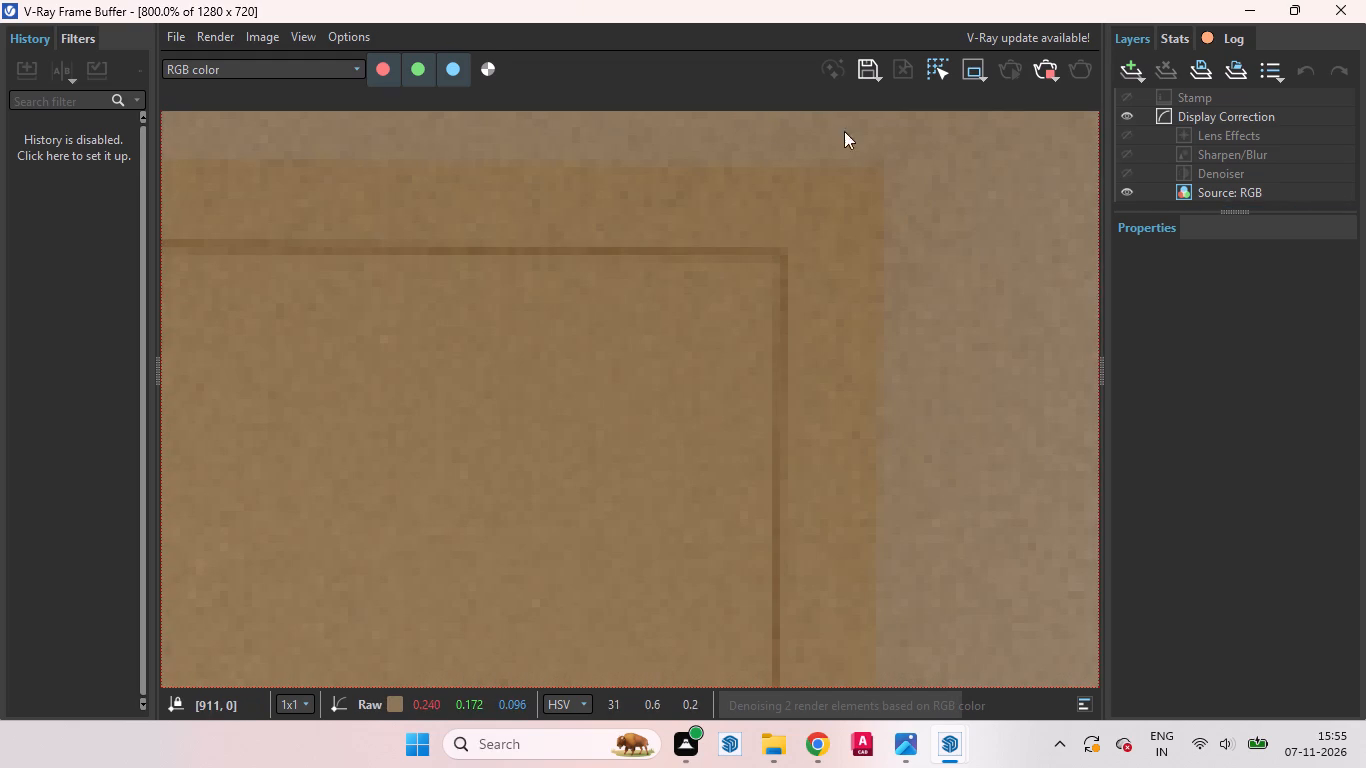
scroll(834, 254, "down", 3)
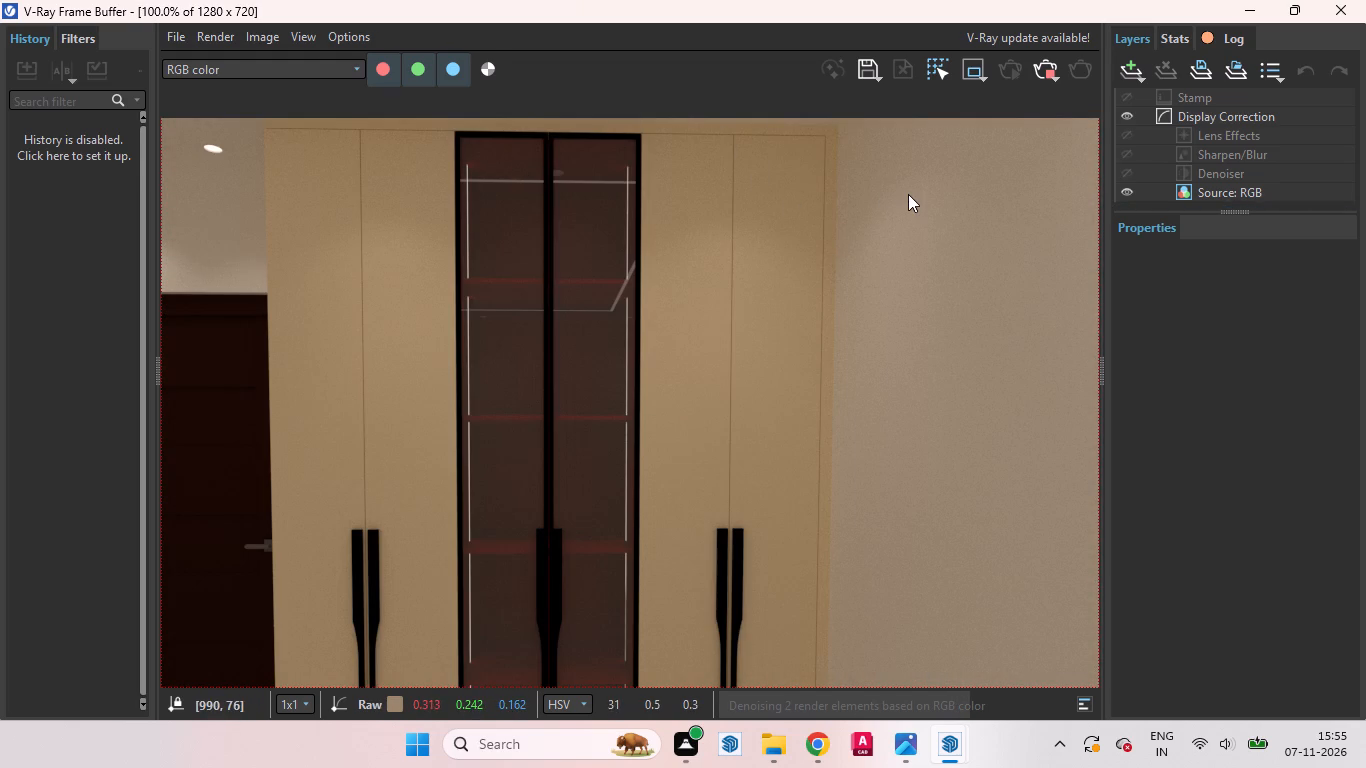
scroll(908, 194, "down", 1)
scroll(508, 260, "up", 1)
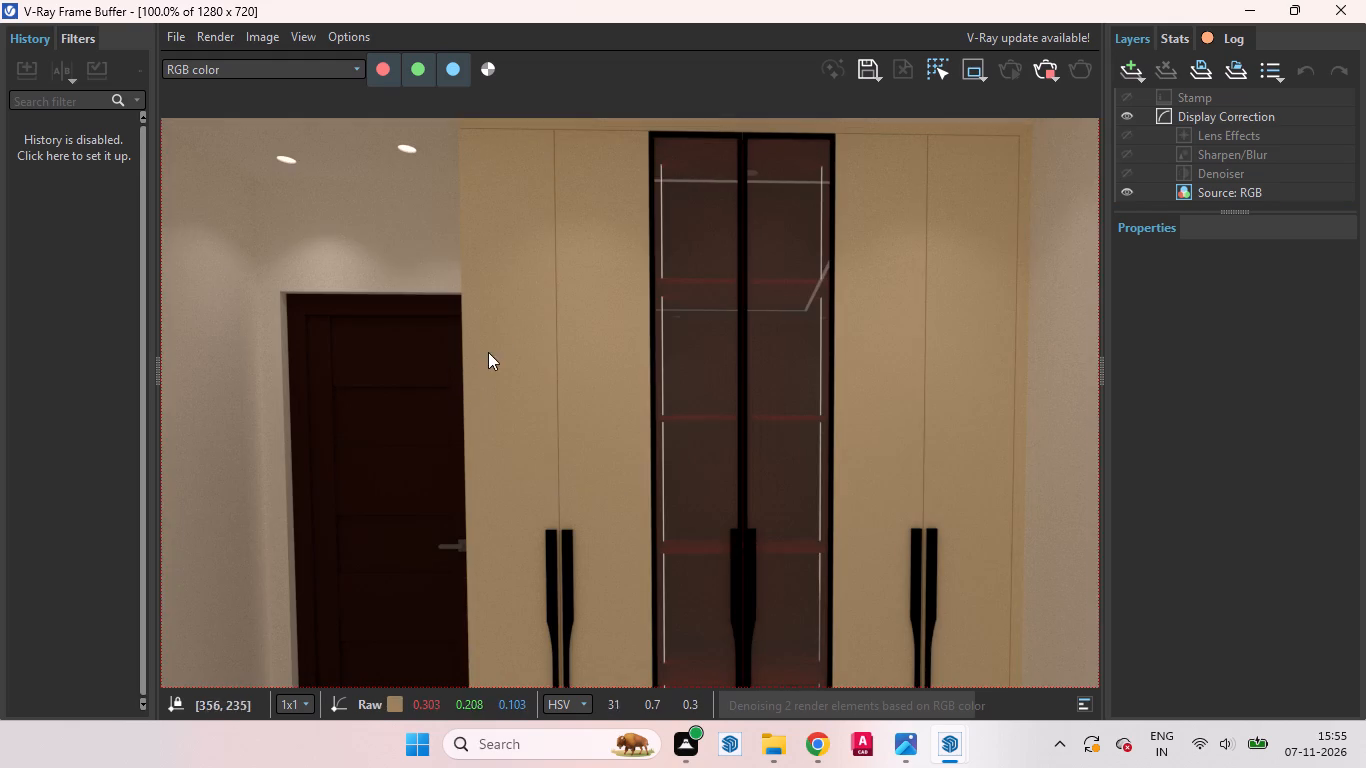
middle_click_drag(491, 352, 883, 397)
scroll(875, 394, "up", 1)
scroll(923, 252, "down", 2)
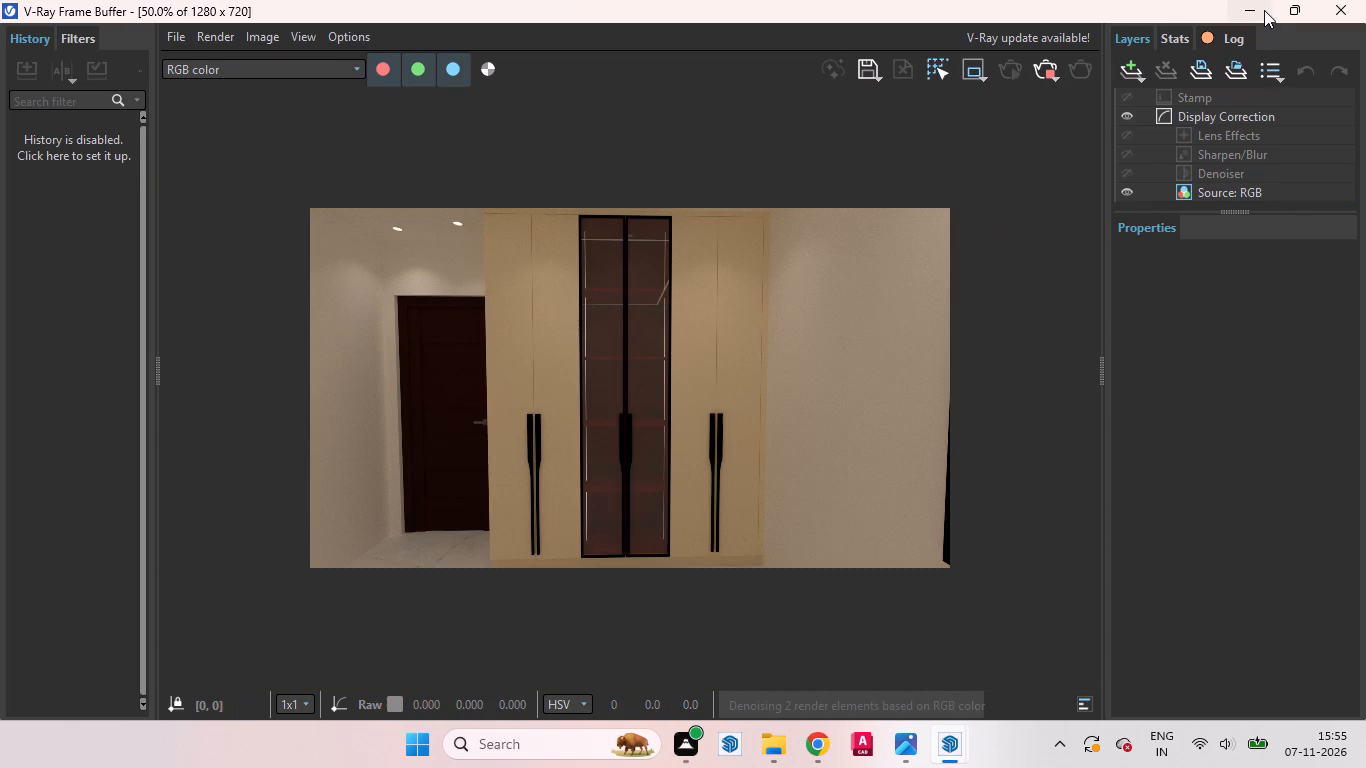
left_click(1255, 10)
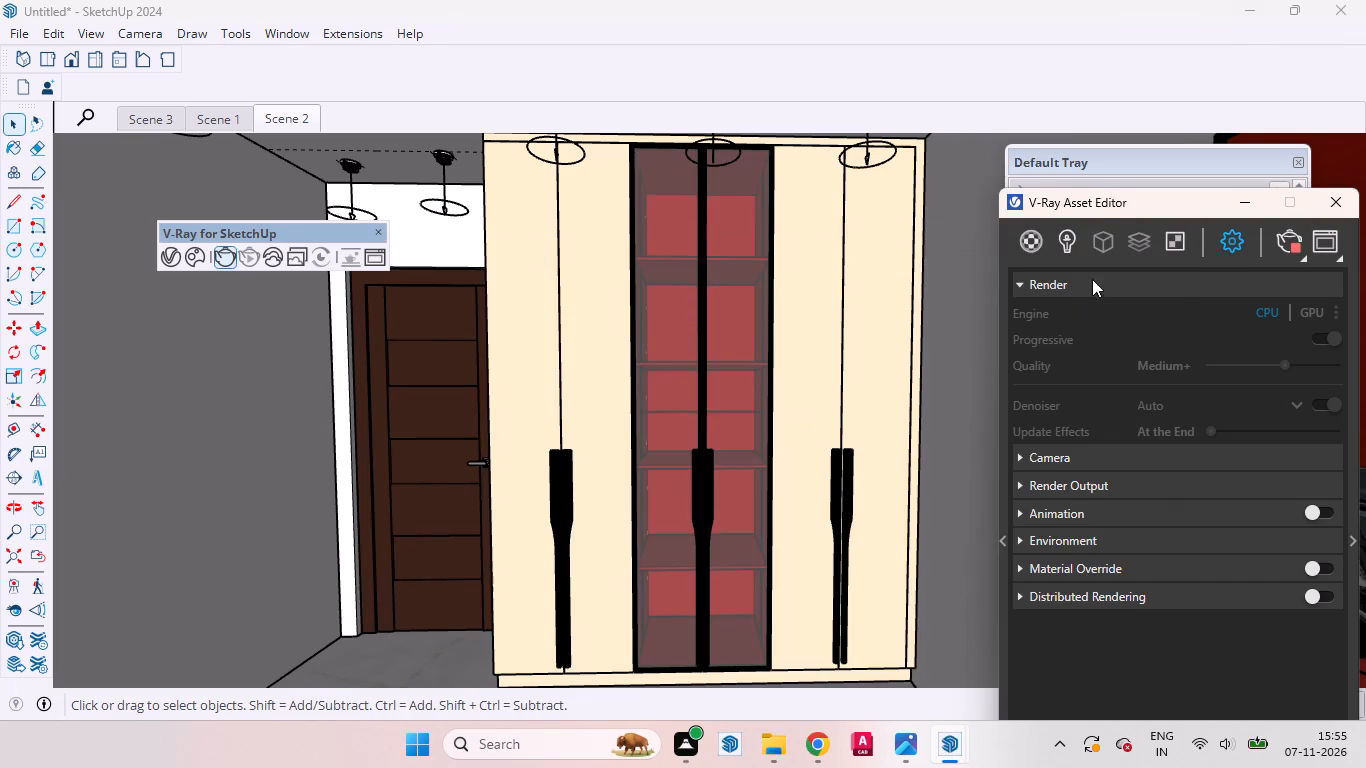
Move the V-Ray Asset Editor clear of the wardrobe in the model view.
left_click_drag(1099, 210, 111, 330)
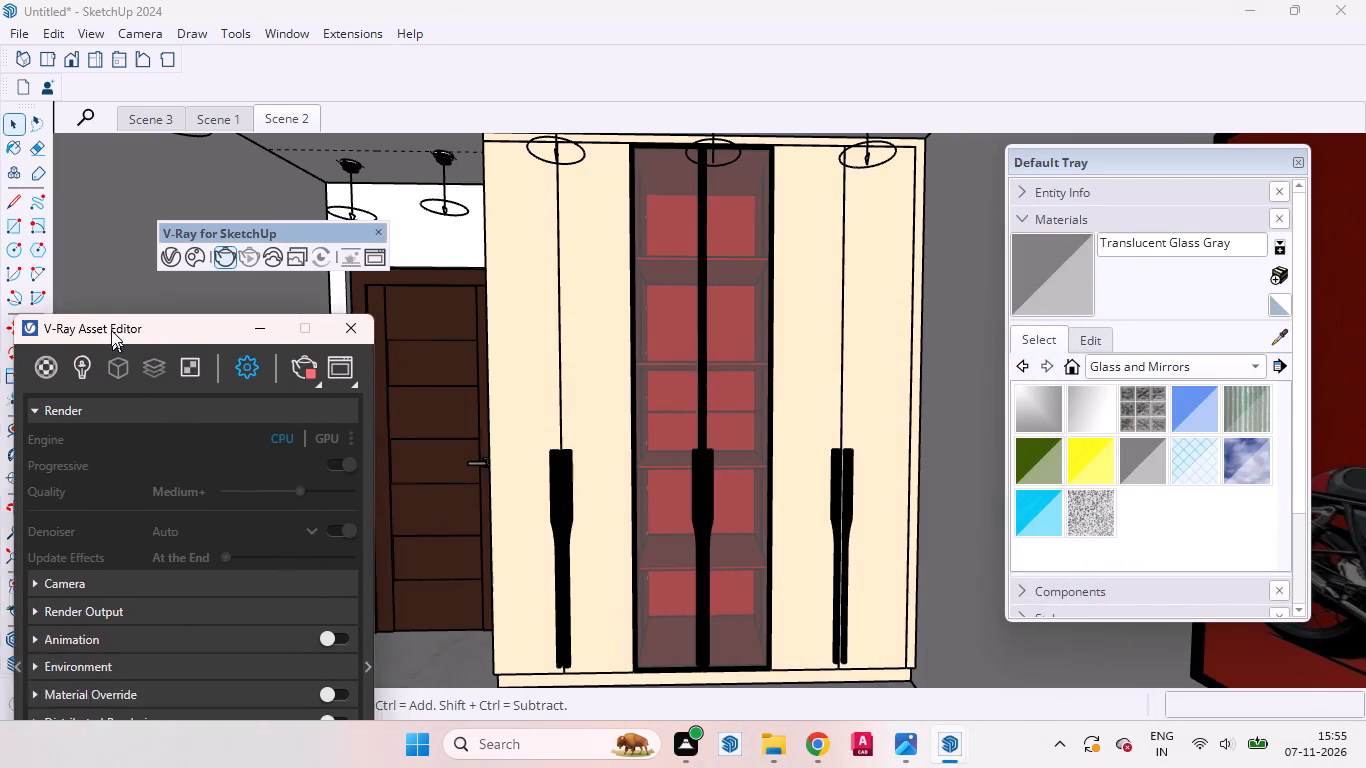
left_click_drag(111, 330, 1142, 33)
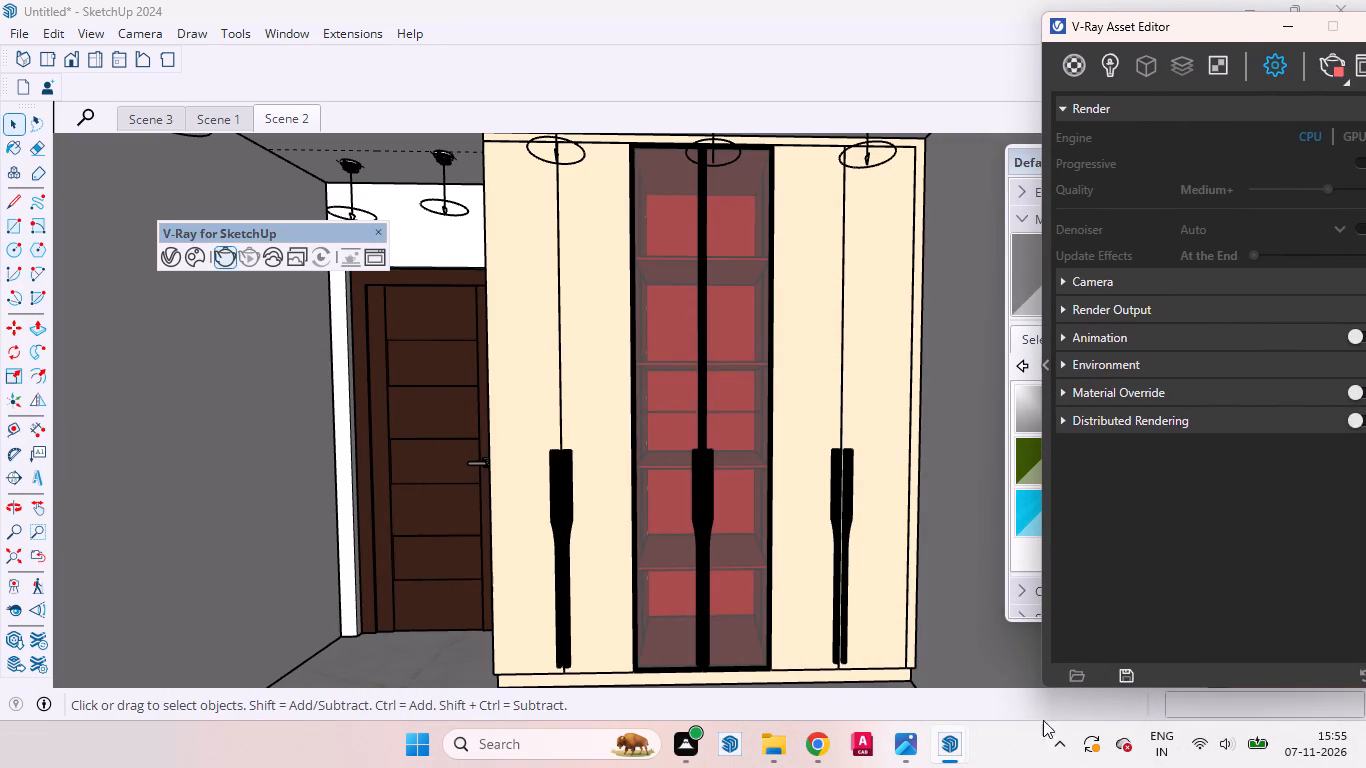
Reopen the V-Ray render and examine the light lines and shelf edges in the wardrobe's glass doors.
left_click(948, 755)
left_click(1089, 630)
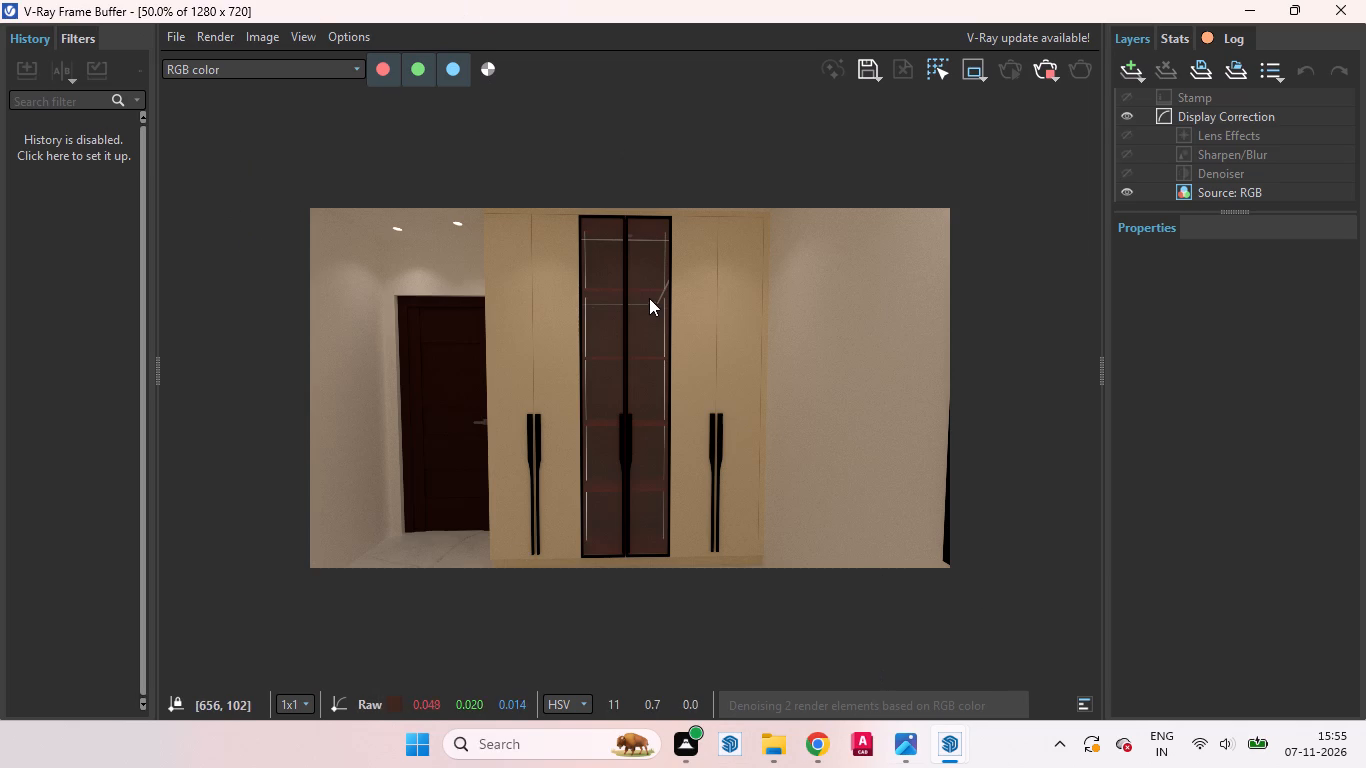
scroll(649, 300, "up", 3)
scroll(652, 303, "down", 1)
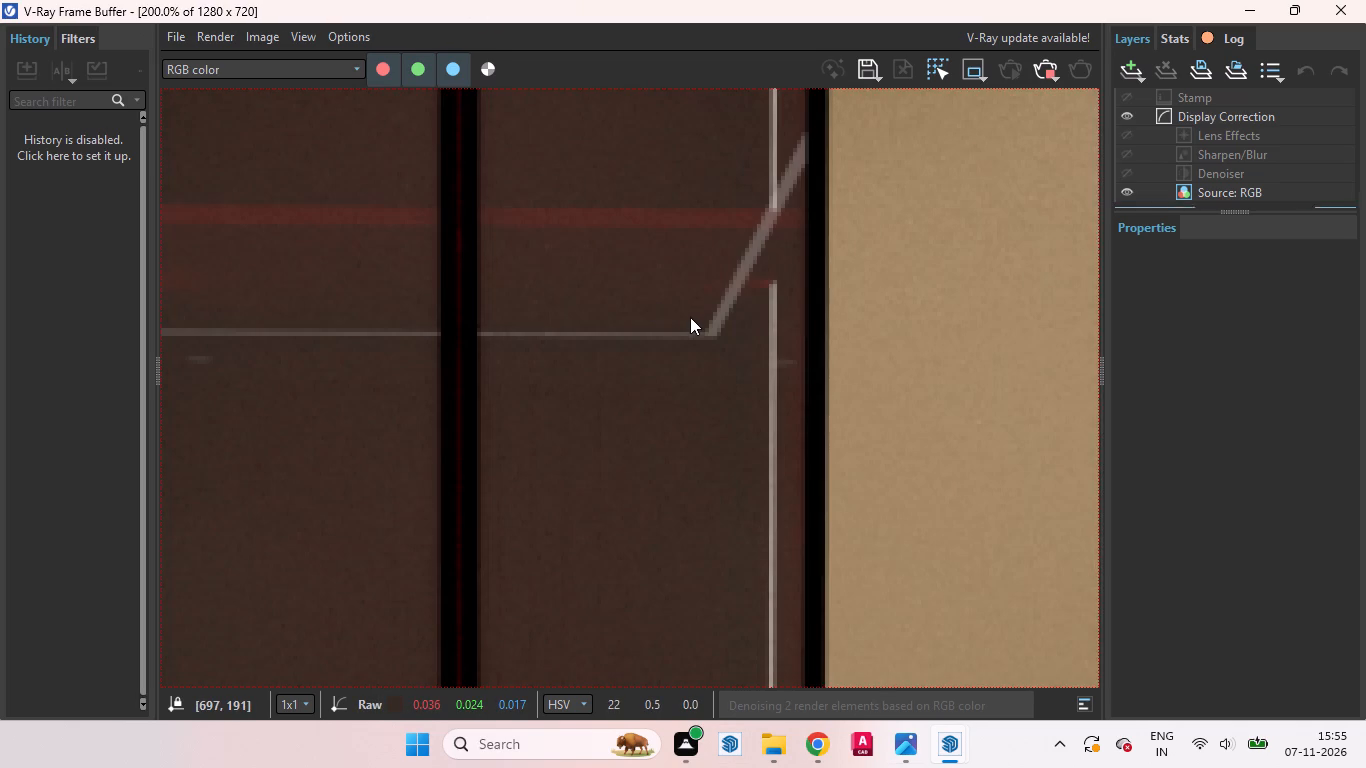
scroll(690, 317, "down", 1)
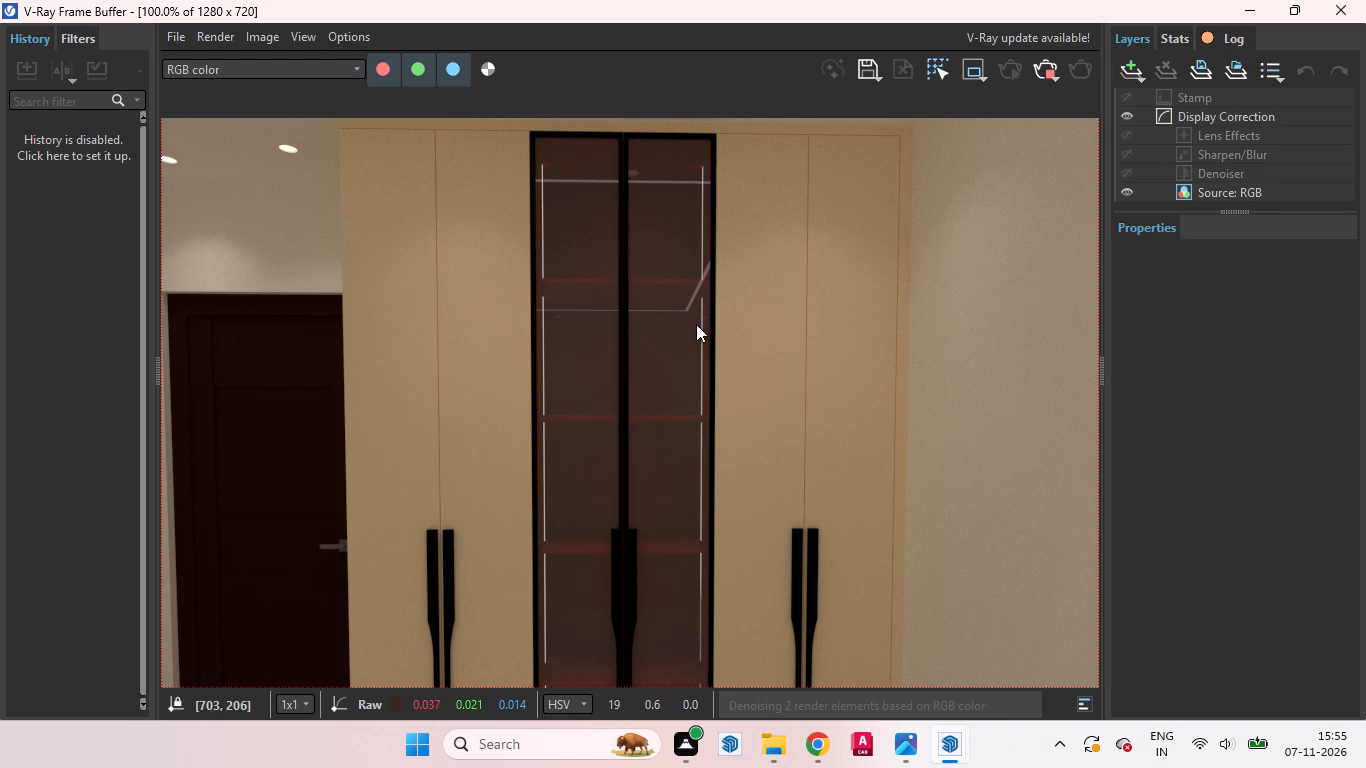
scroll(696, 324, "down", 2)
scroll(546, 283, "up", 1)
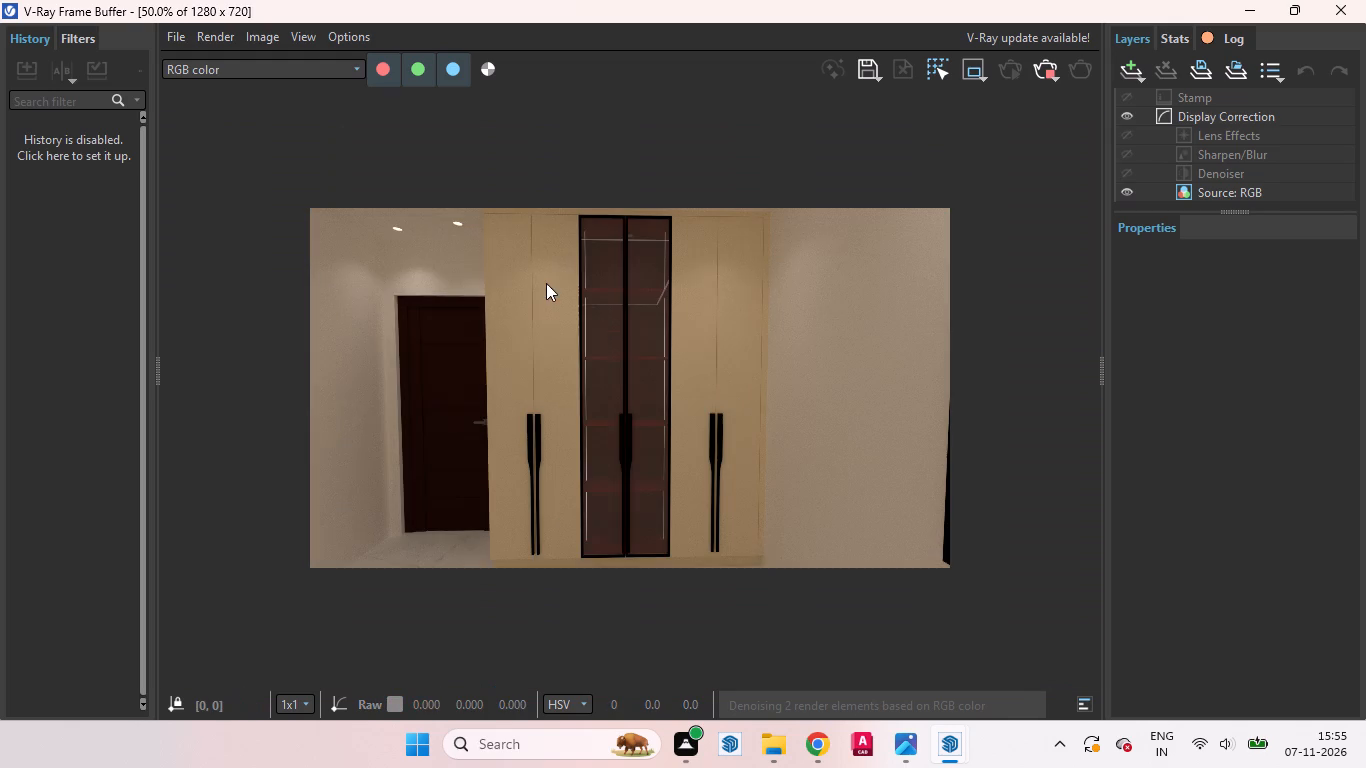
middle_click_drag(500, 229, 558, 188)
Inspect the central glass doors' handles, shelves and neighbouring cream doors in the render close up and in the full image.
scroll(670, 390, "up", 4)
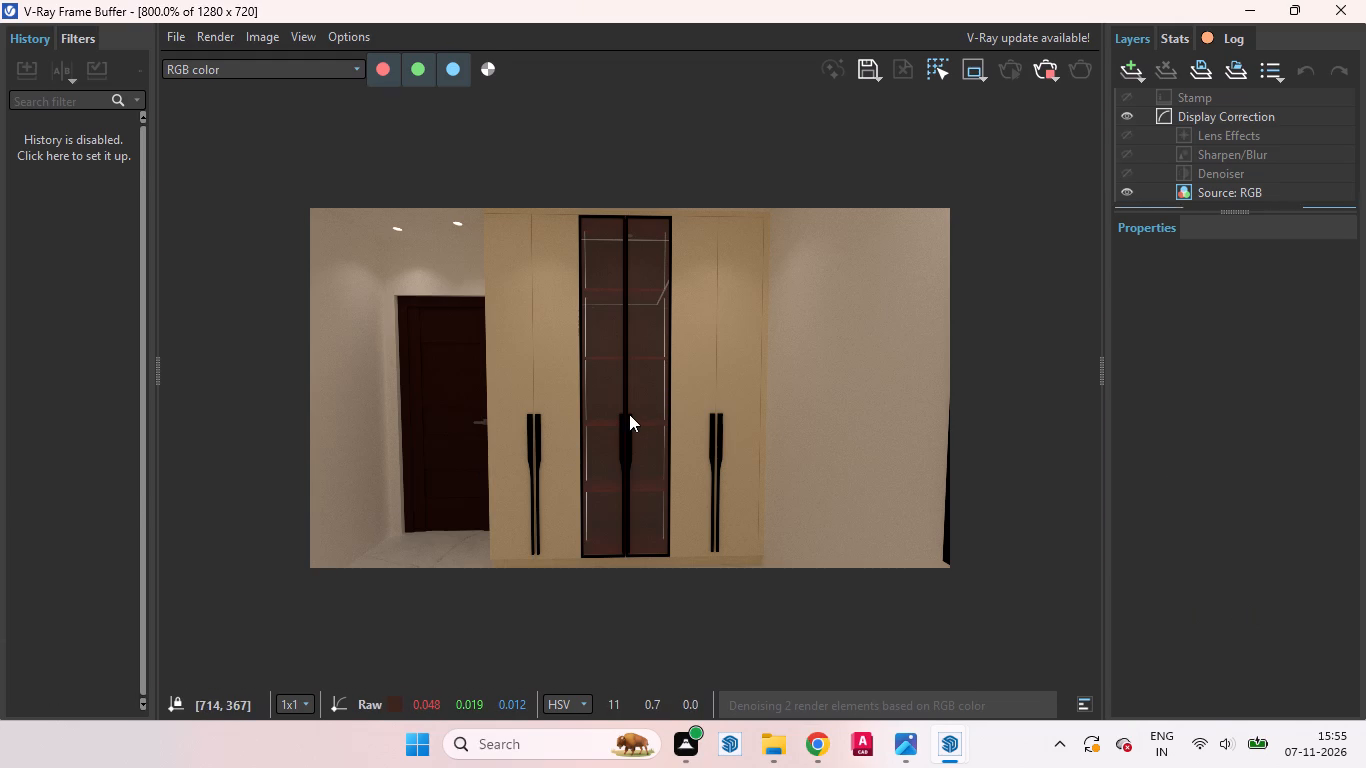
scroll(629, 414, "up", 2)
scroll(625, 422, "down", 5)
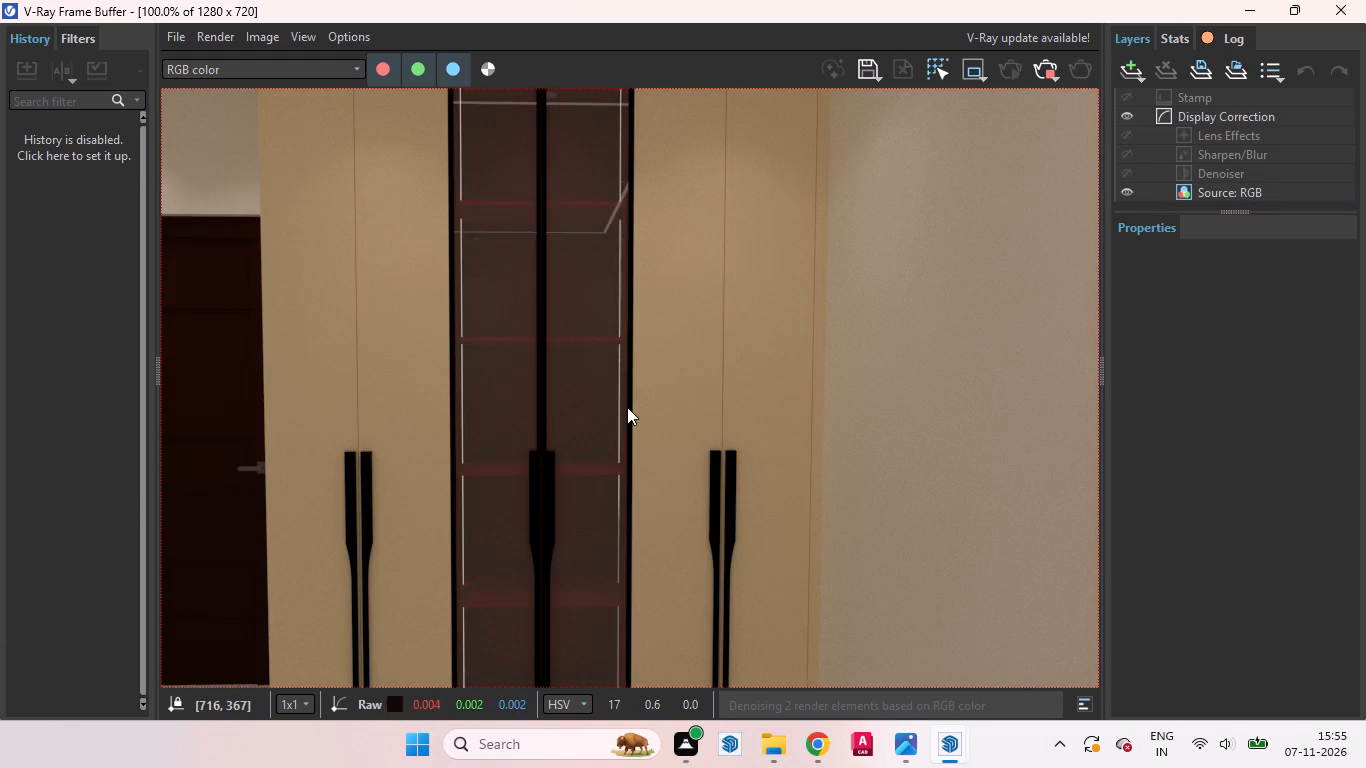
scroll(597, 345, "down", 1)
scroll(612, 426, "up", 4)
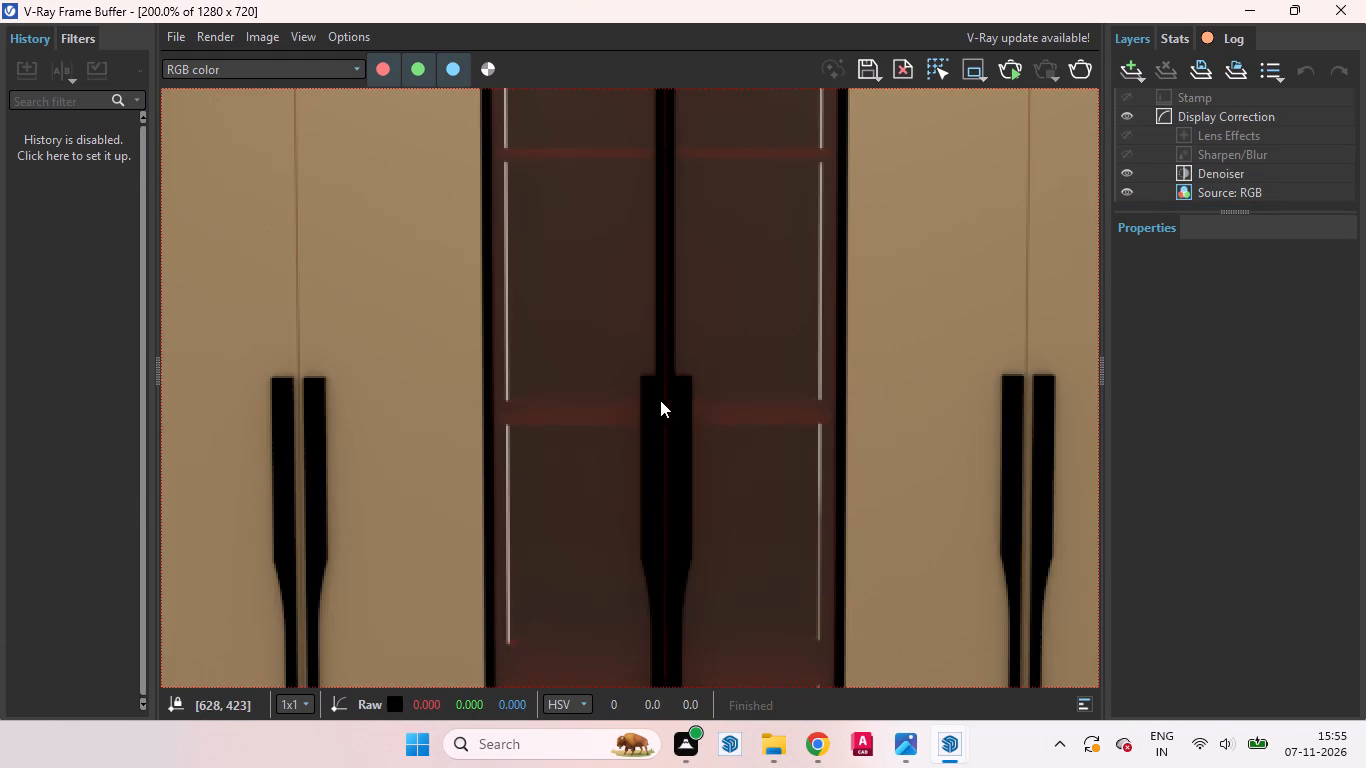
scroll(660, 400, "up", 3)
scroll(659, 391, "down", 5)
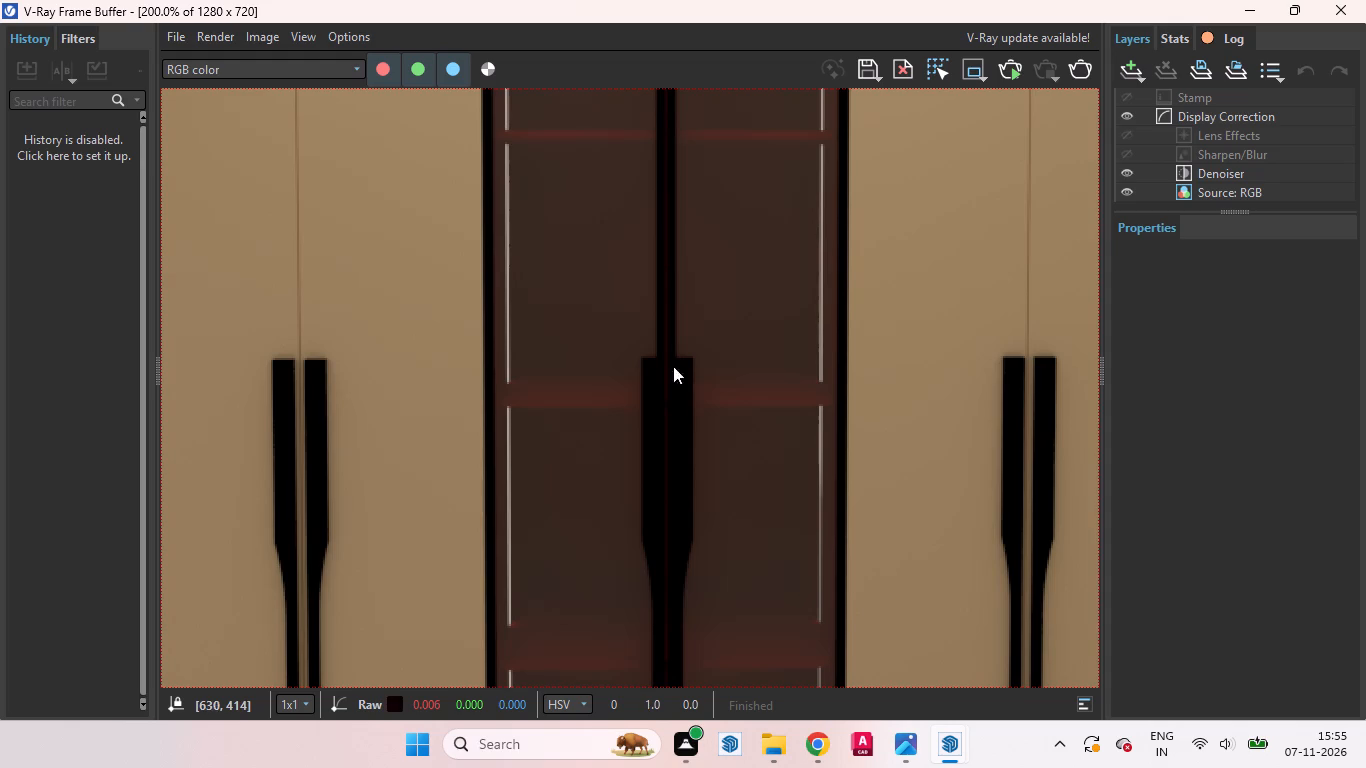
scroll(684, 366, "down", 1)
middle_click_drag(640, 410, 676, 414)
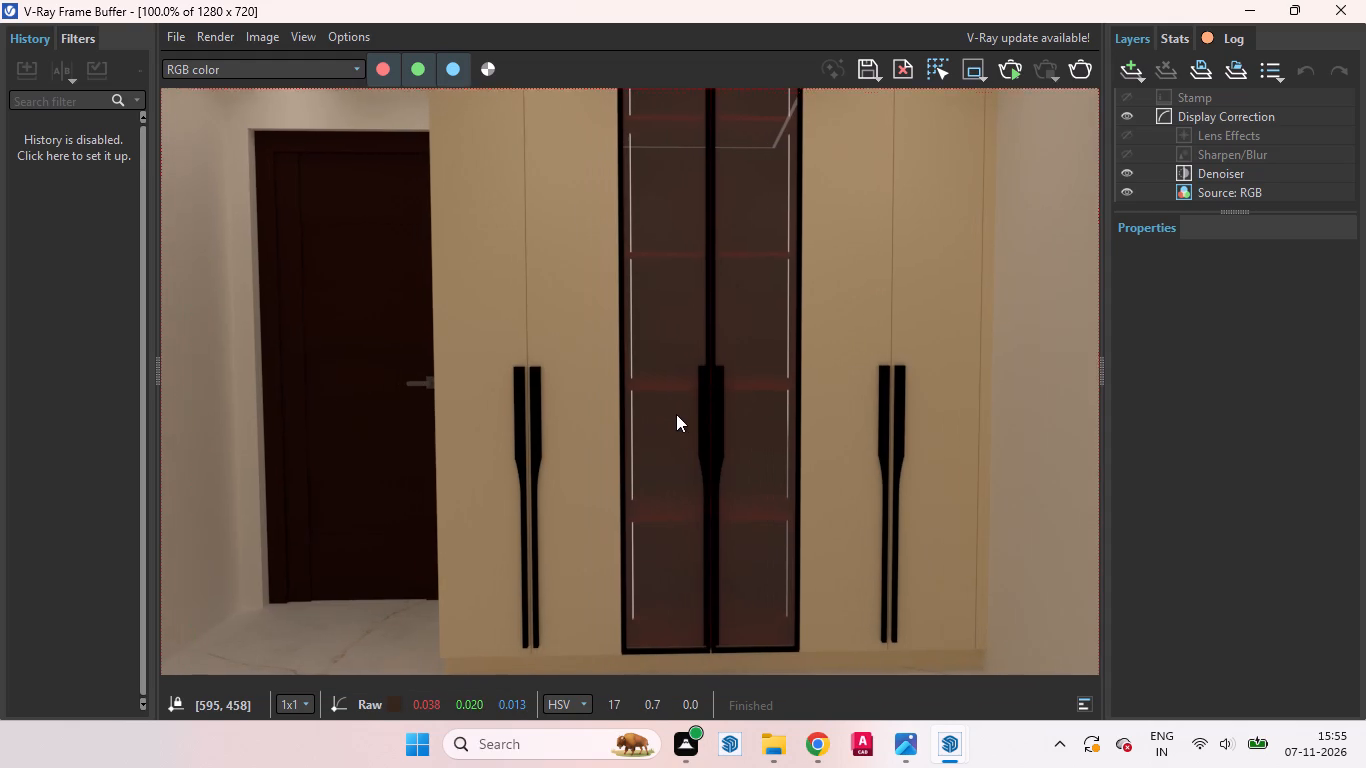
middle_click_drag(676, 414, 672, 405)
scroll(672, 405, "down", 2)
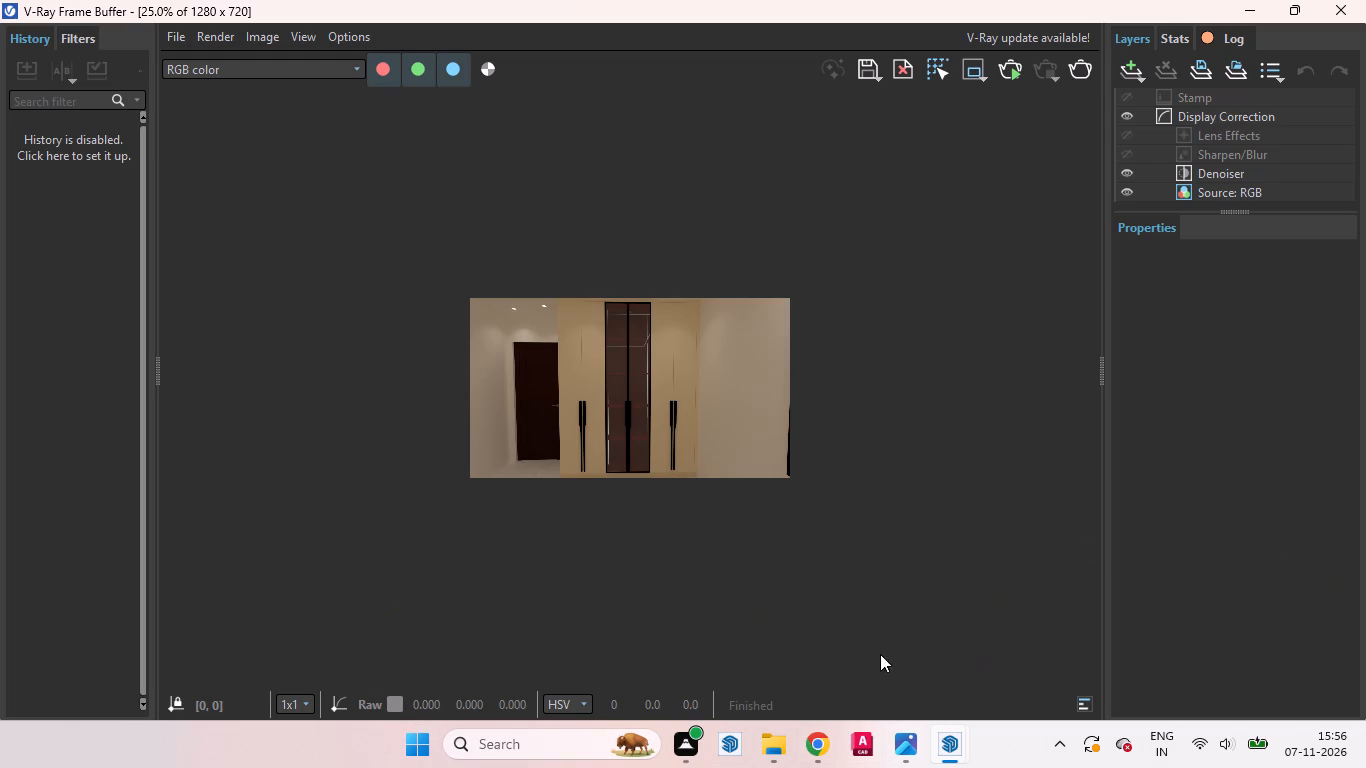
scroll(530, 398, "up", 2)
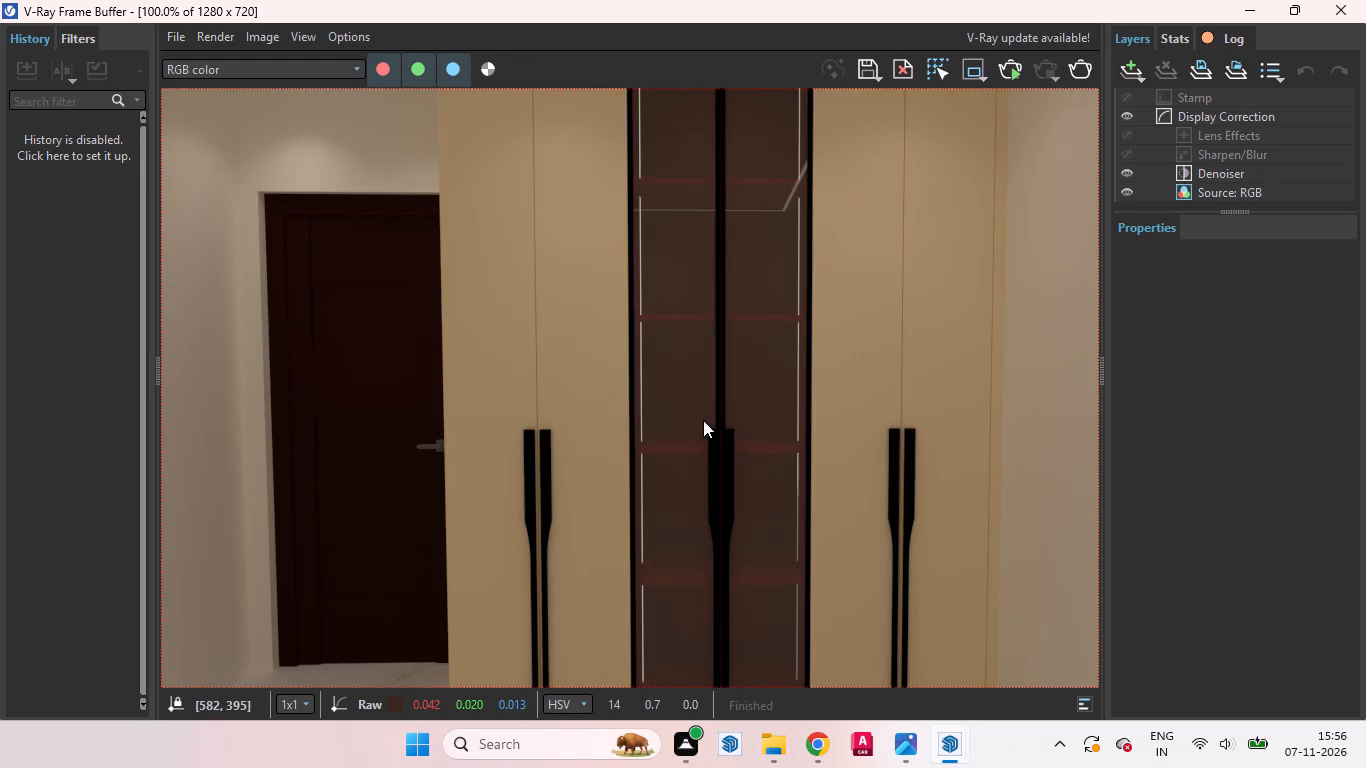
Examine the top of the central glass doors in the render, including the gap where their black frames meet.
scroll(703, 420, "down", 1)
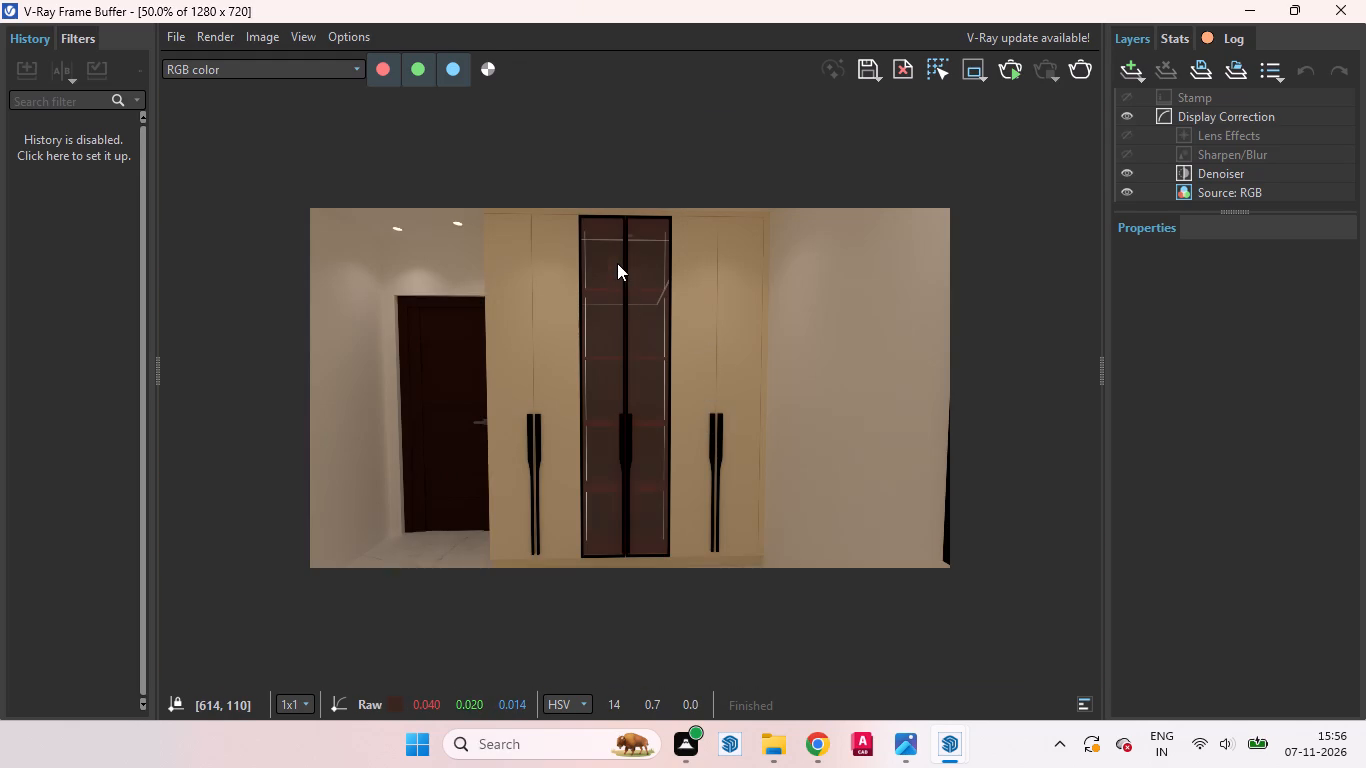
scroll(617, 263, "up", 1)
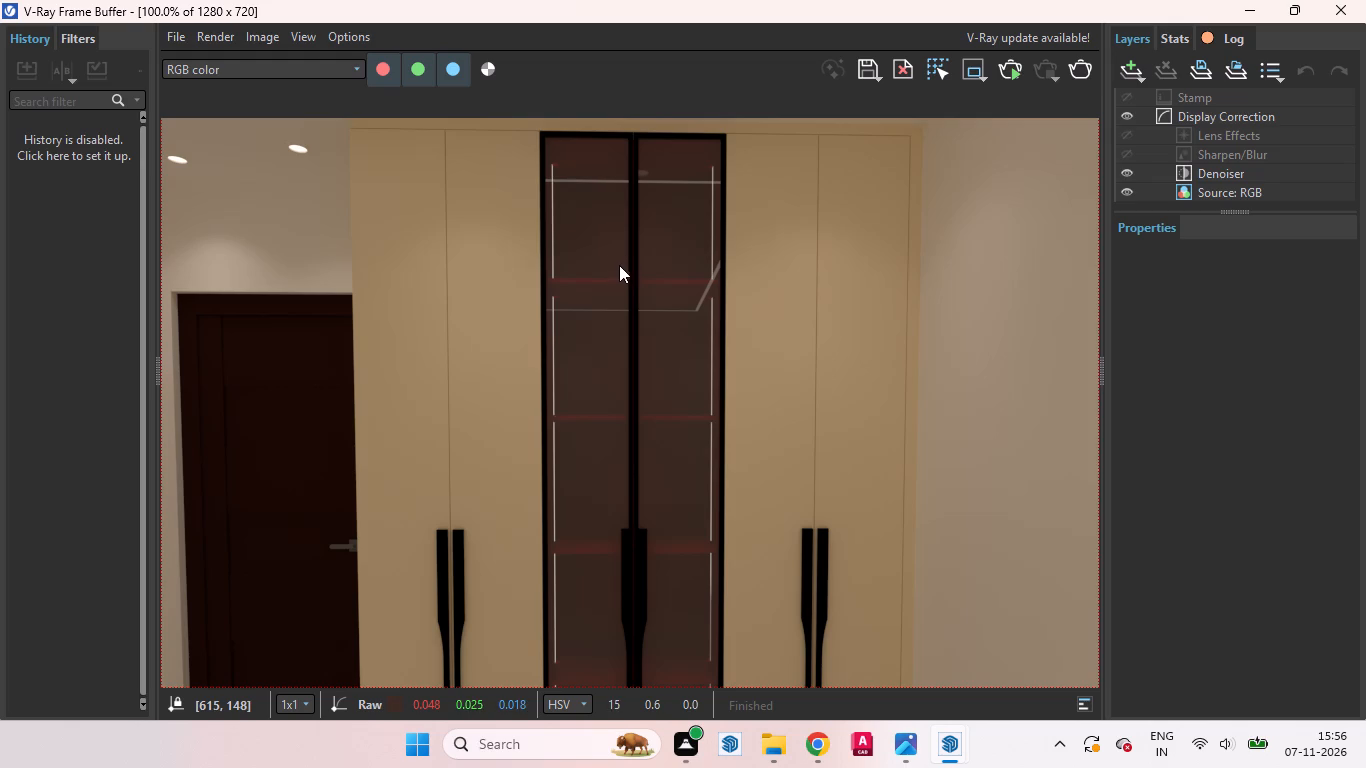
scroll(634, 137, "up", 4)
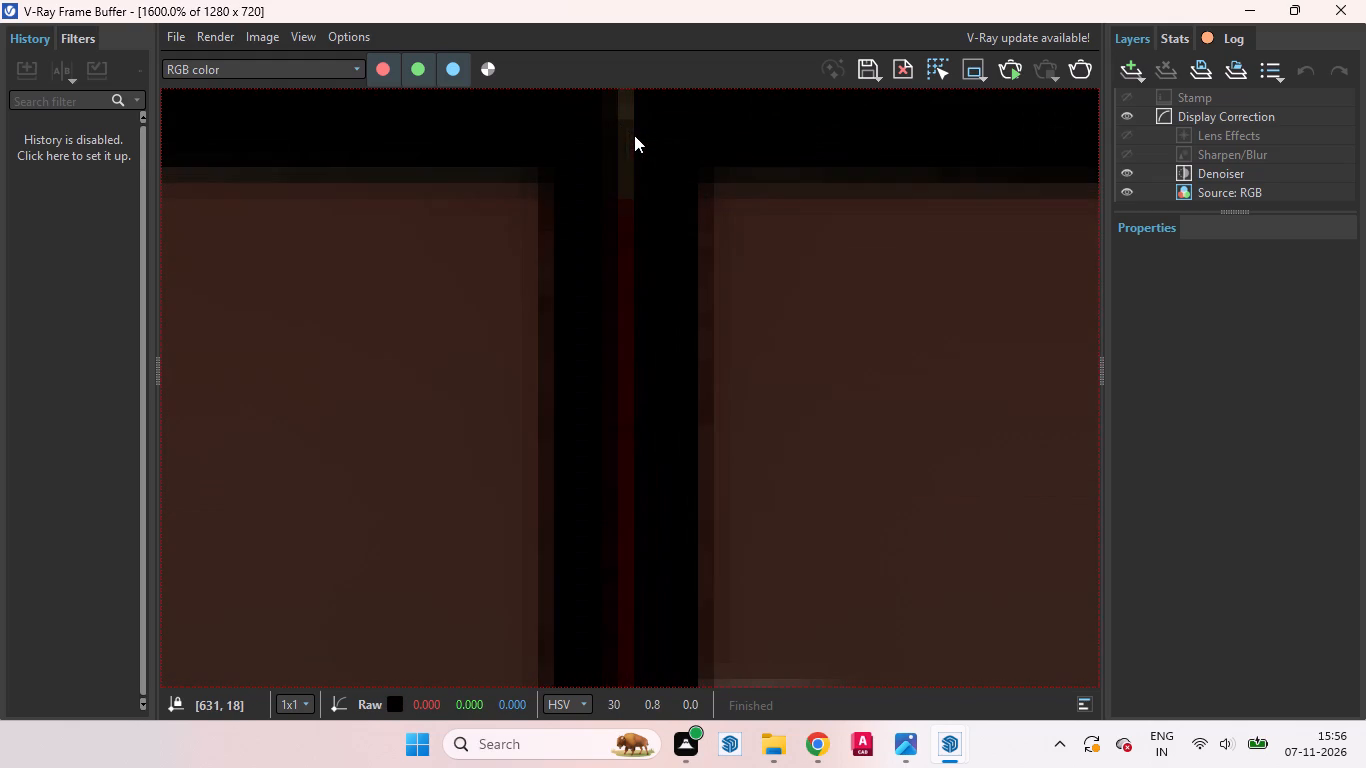
scroll(638, 155, "down", 7)
Examine the wardrobe's handles, the glass doors' shelves and their lower frame and plinth in the render, close up and in full.
scroll(650, 492, "up", 3)
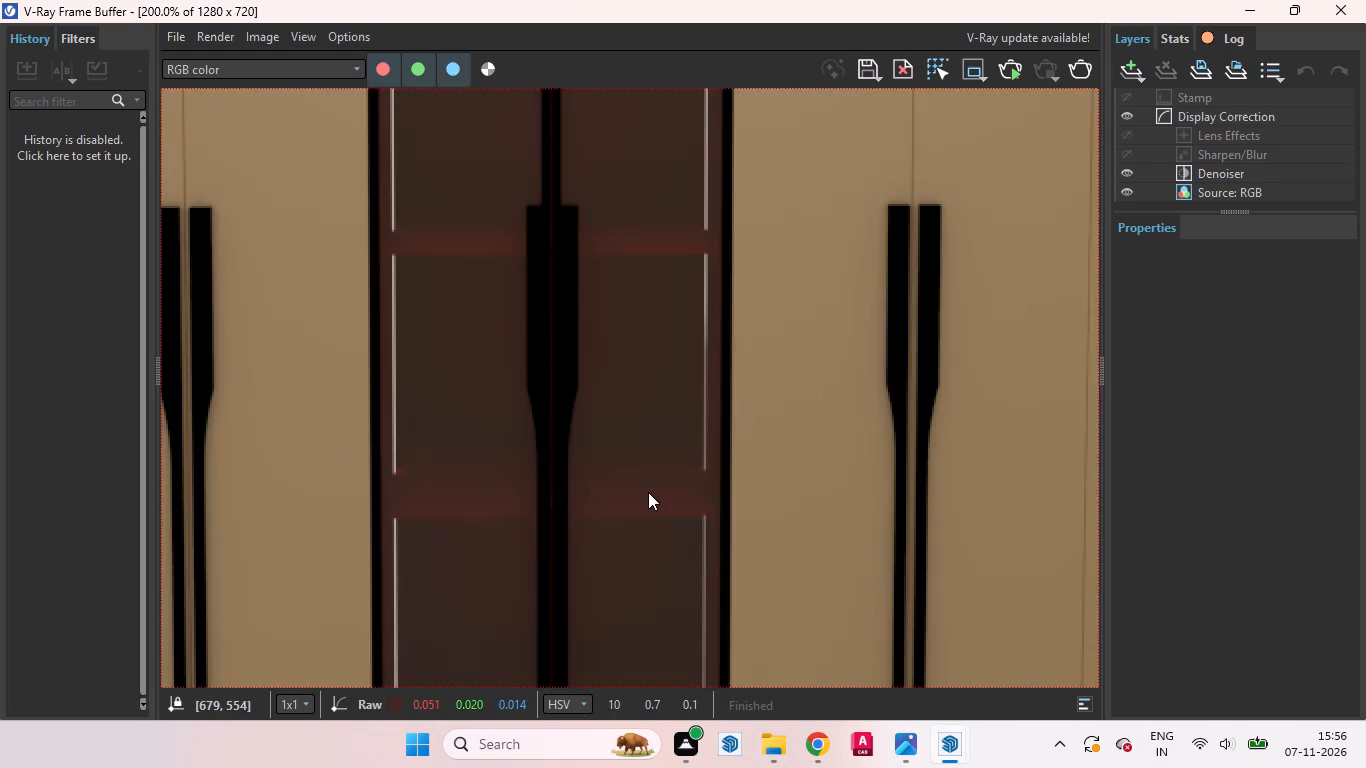
scroll(665, 384, "down", 2)
scroll(621, 551, "up", 2)
scroll(697, 271, "down", 2)
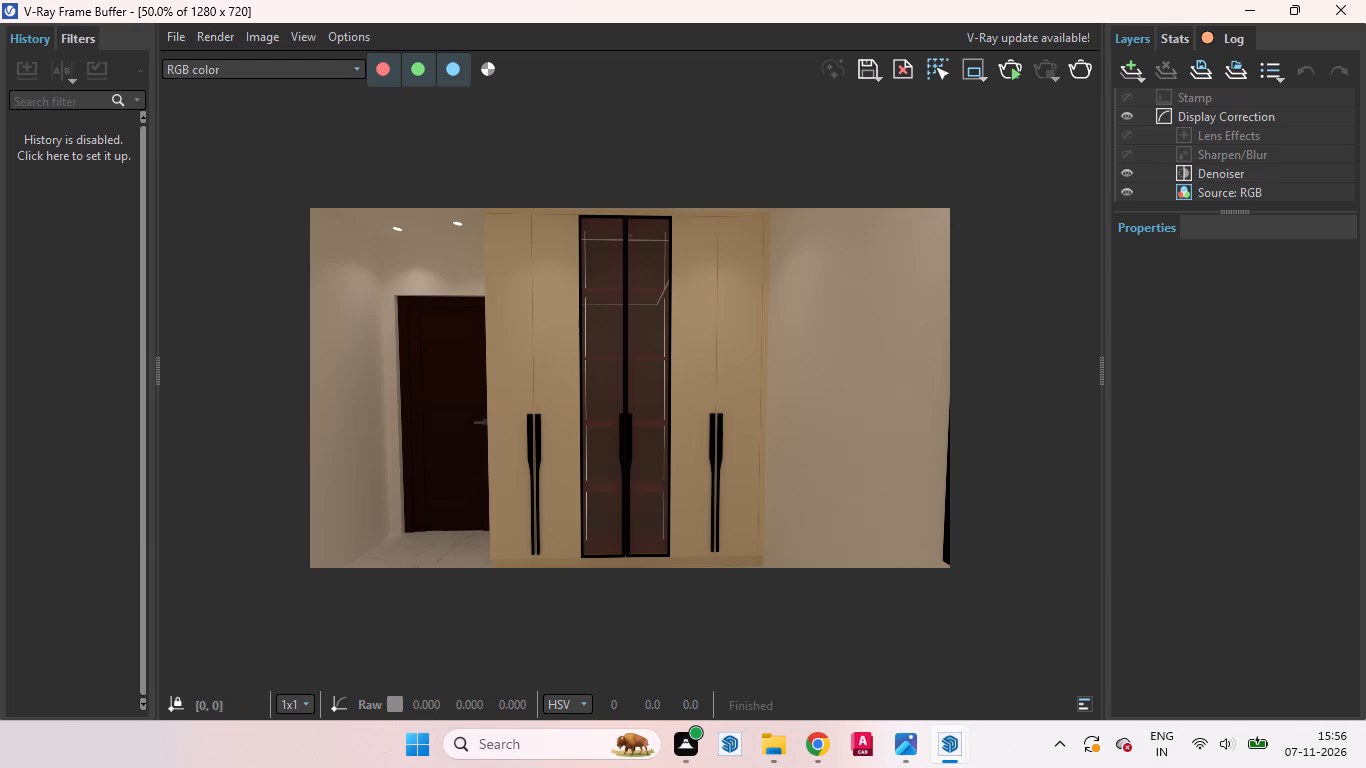
scroll(609, 589, "up", 4)
scroll(609, 589, "down", 1)
scroll(653, 379, "down", 1)
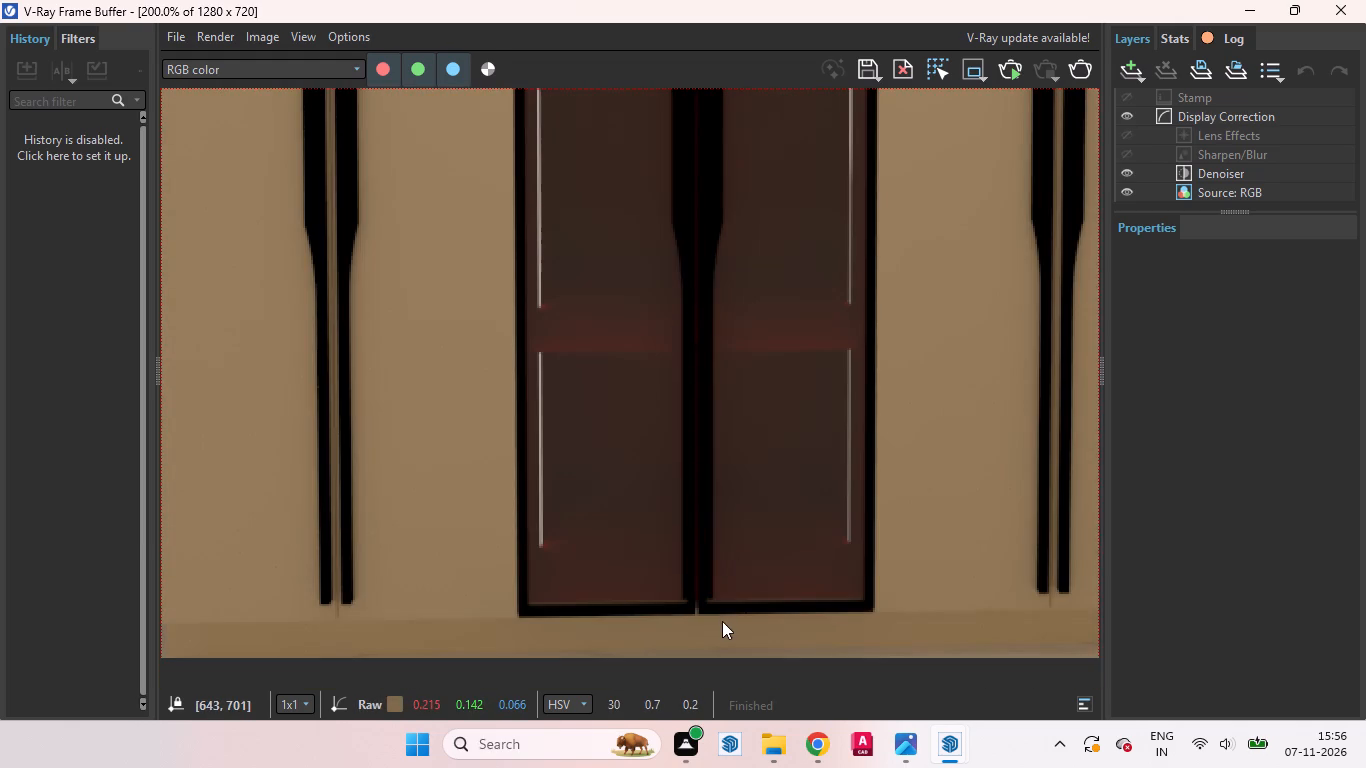
scroll(721, 620, "up", 1)
middle_click_drag(702, 612, 660, 574)
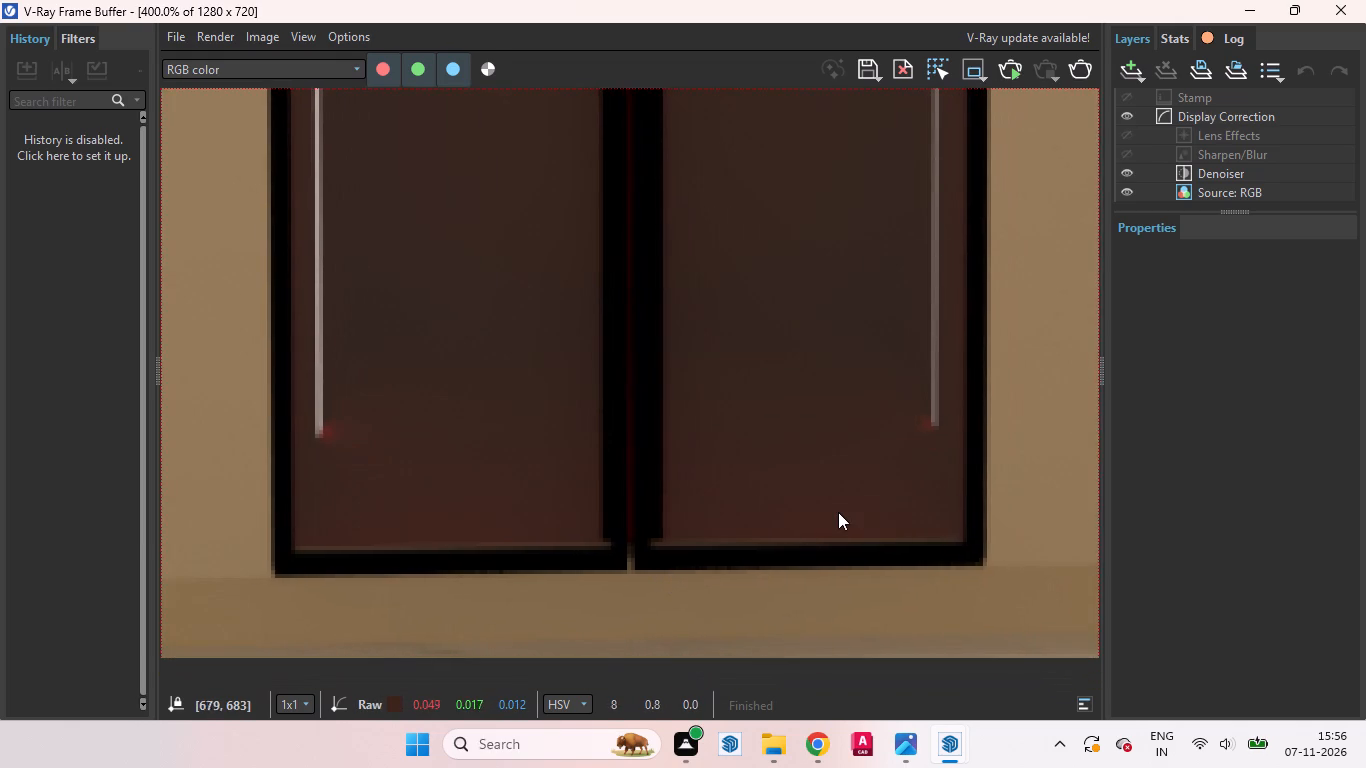
scroll(838, 512, "down", 3)
middle_click_drag(580, 407, 688, 508)
Save the rendered image as a PNG named wardrobe11 in the Documents folder.
left_click(878, 81)
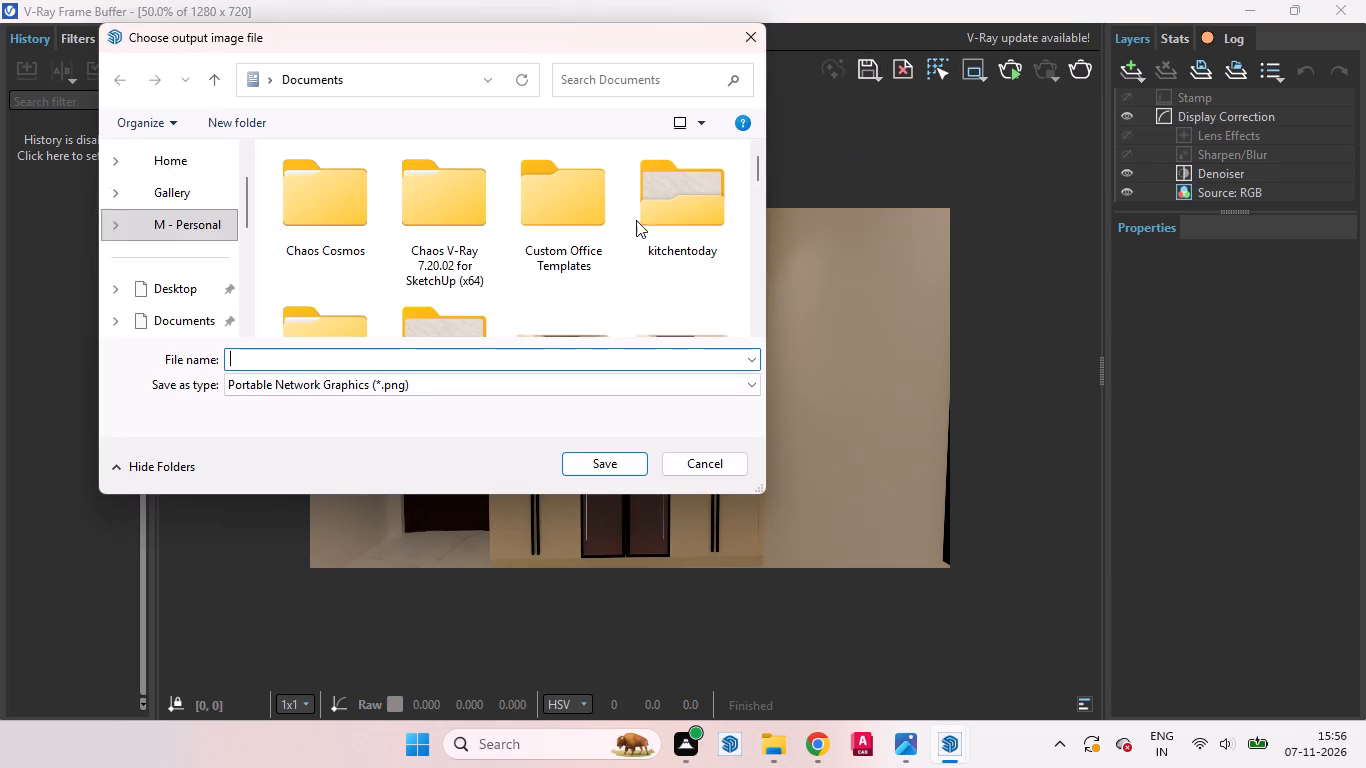
left_click(187, 252)
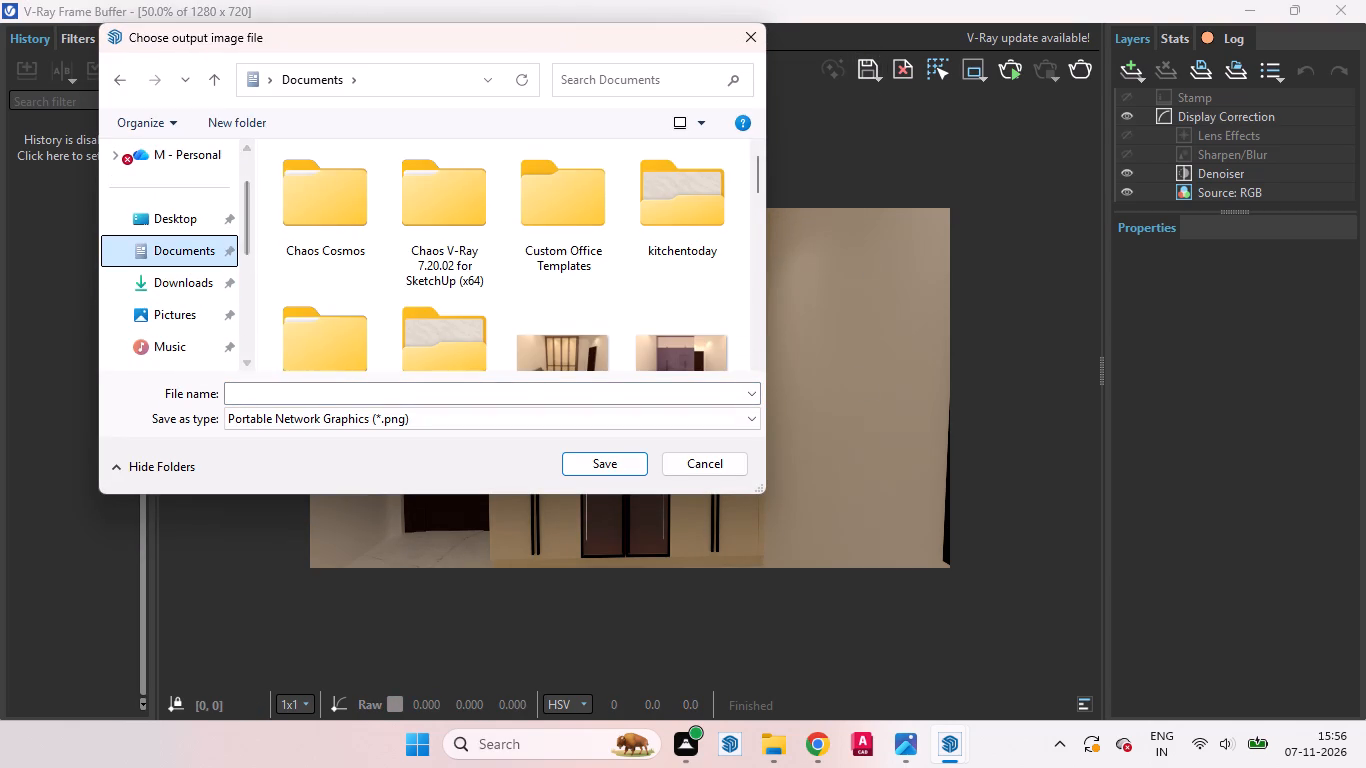
left_click(260, 391)
type("wardrobe")
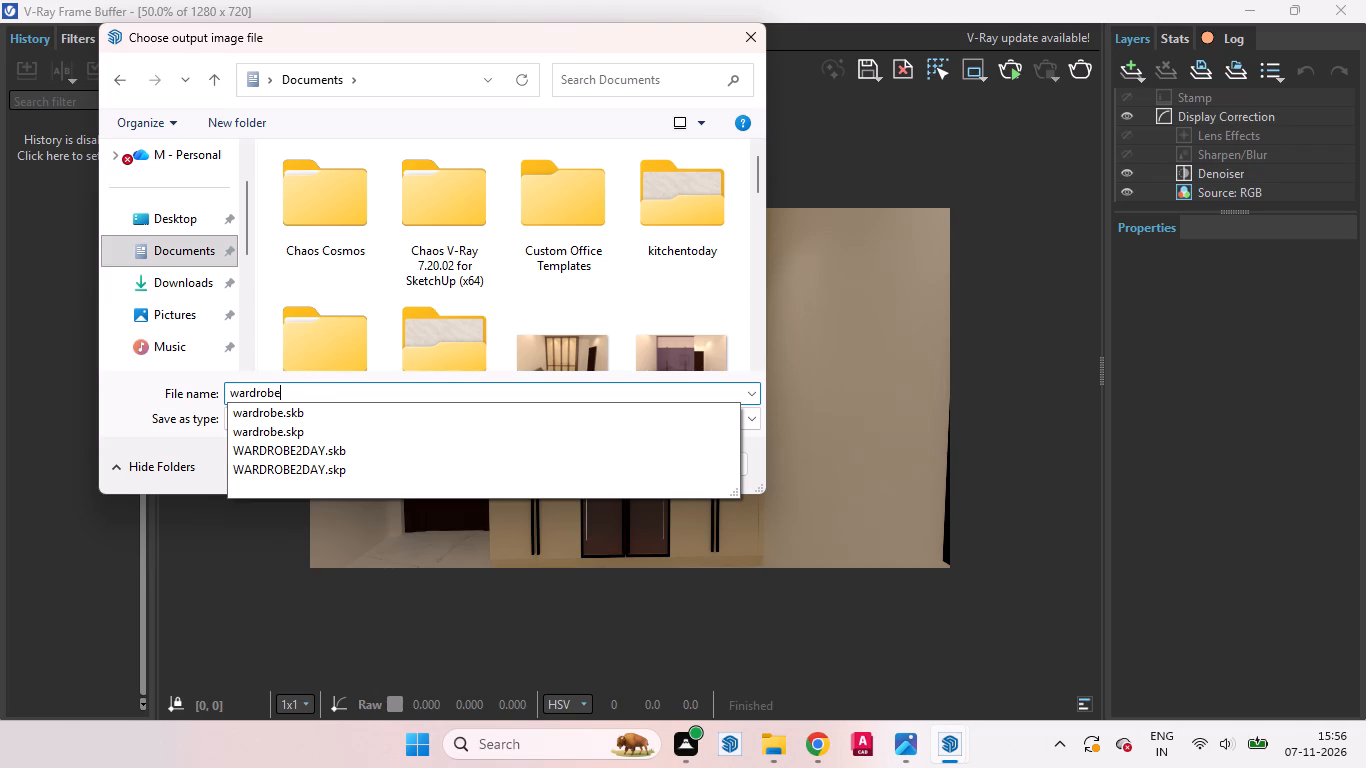
type("11")
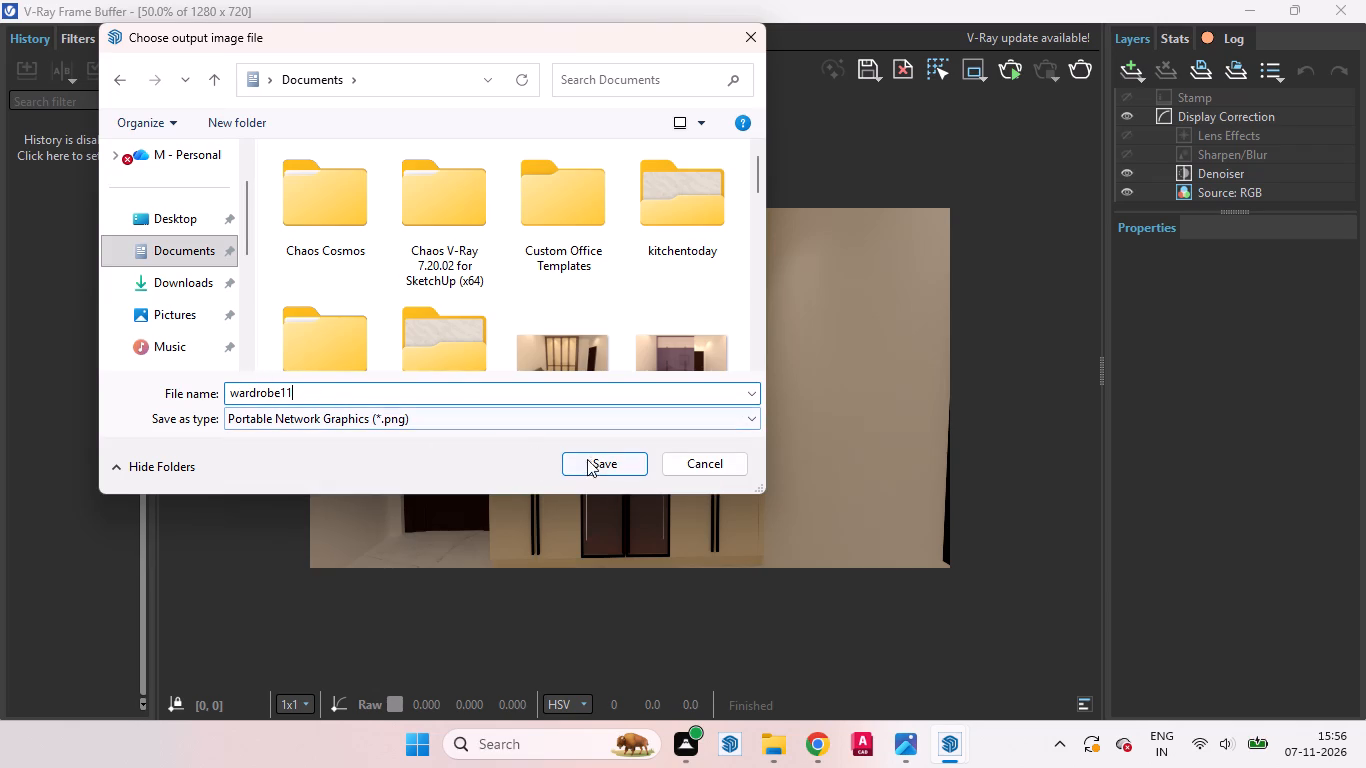
left_click(593, 462)
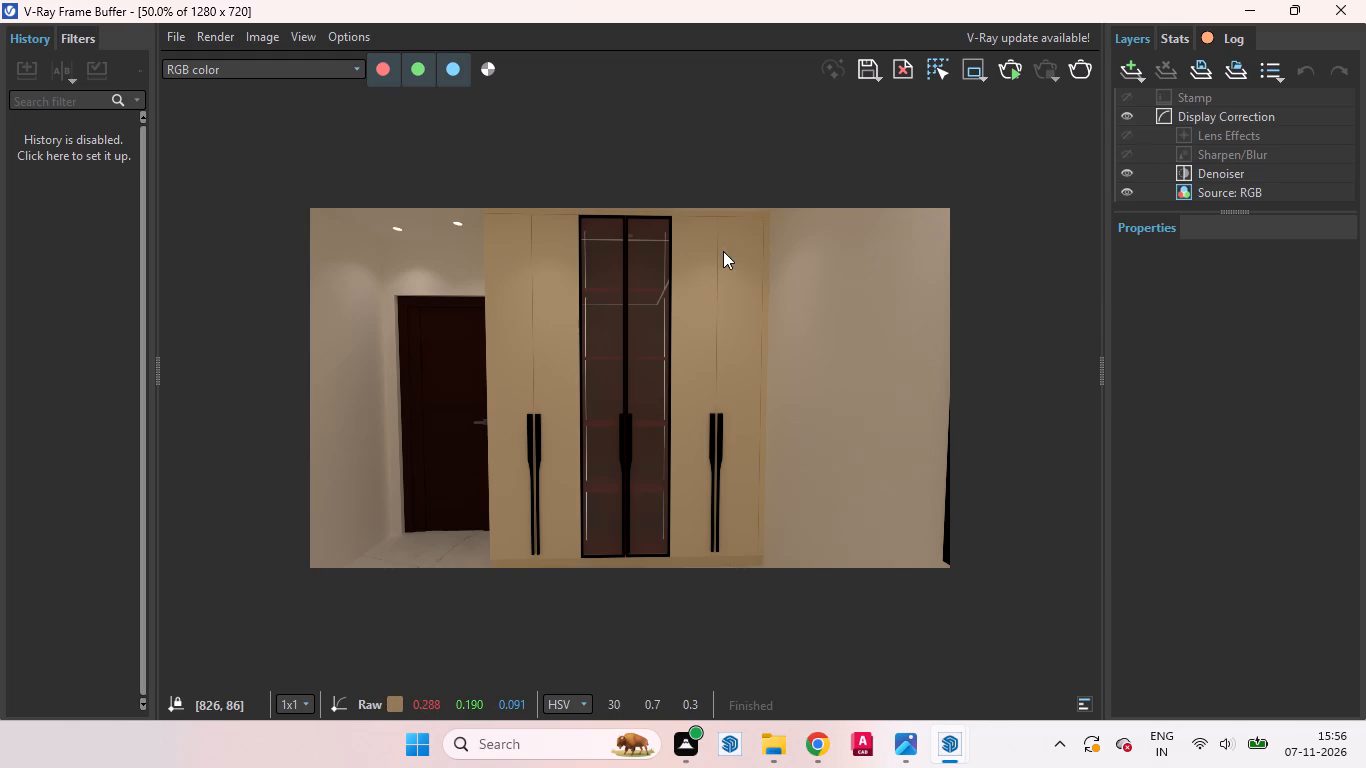
Put the render window away and raise the V-Ray render quality to High.
scroll(763, 213, "up", 1)
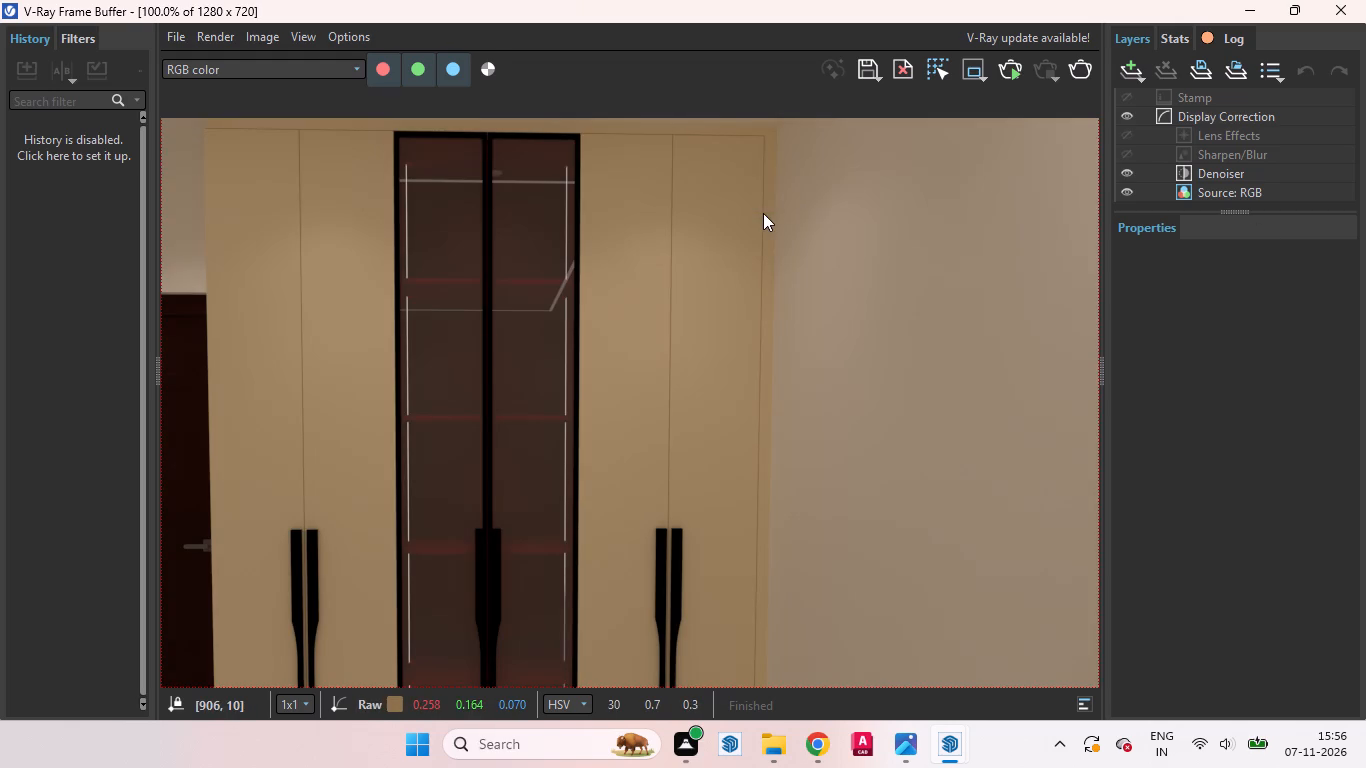
scroll(755, 125, "up", 1)
scroll(835, 240, "down", 1)
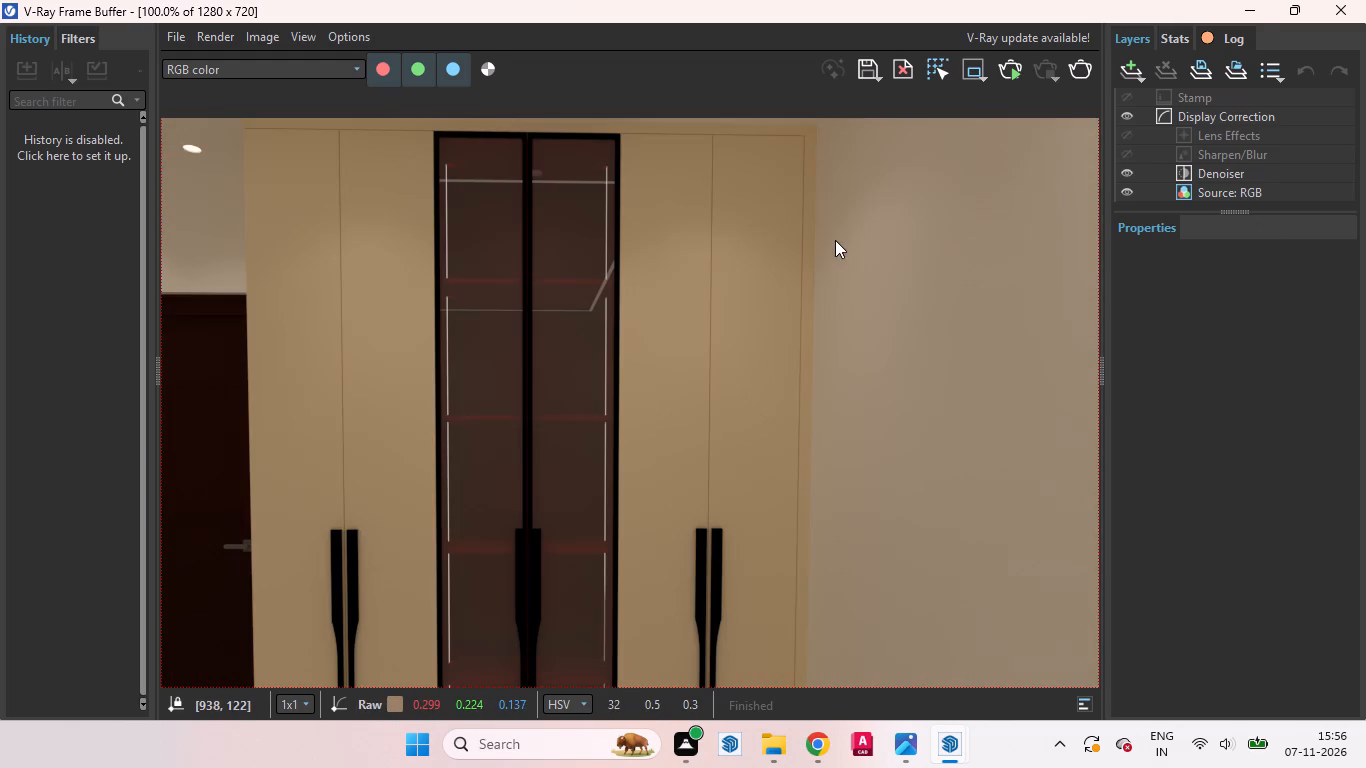
left_click(1247, 7)
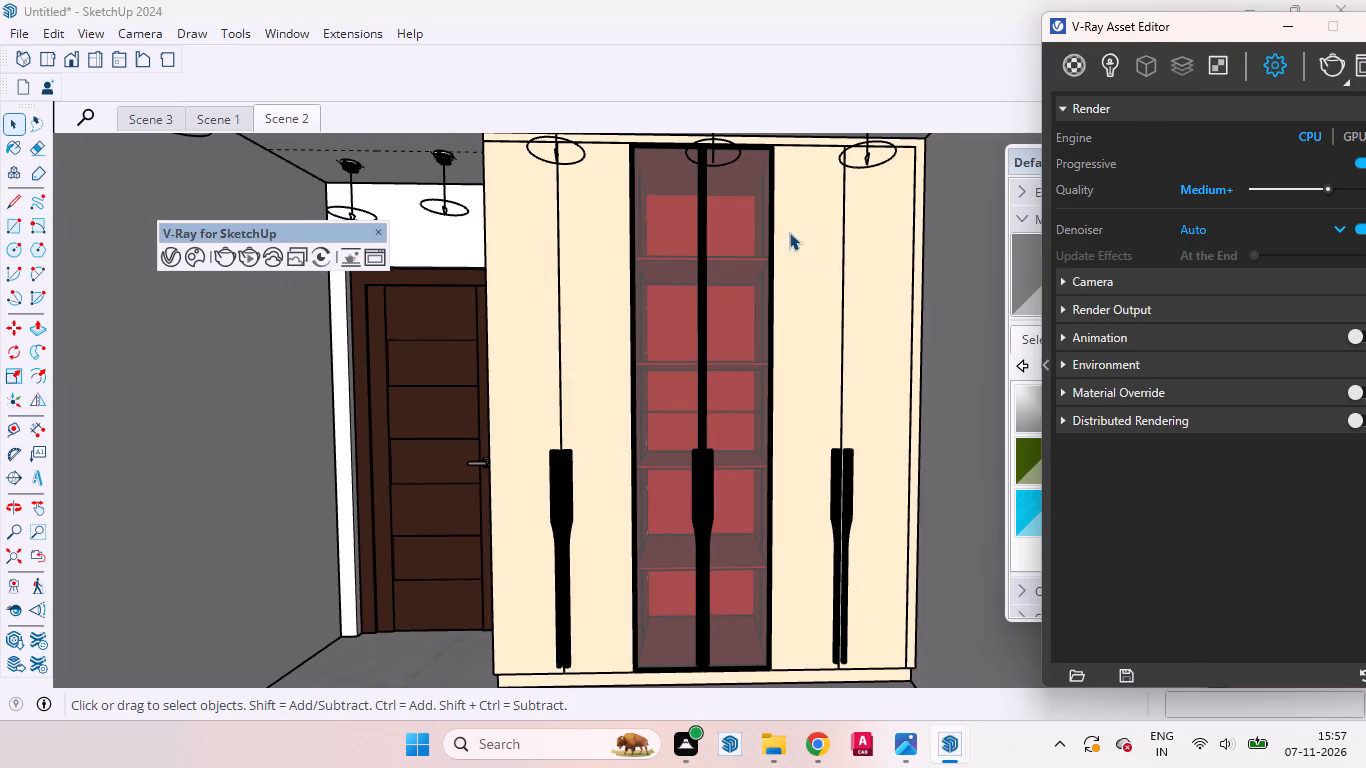
left_click_drag(1142, 24, 945, 43)
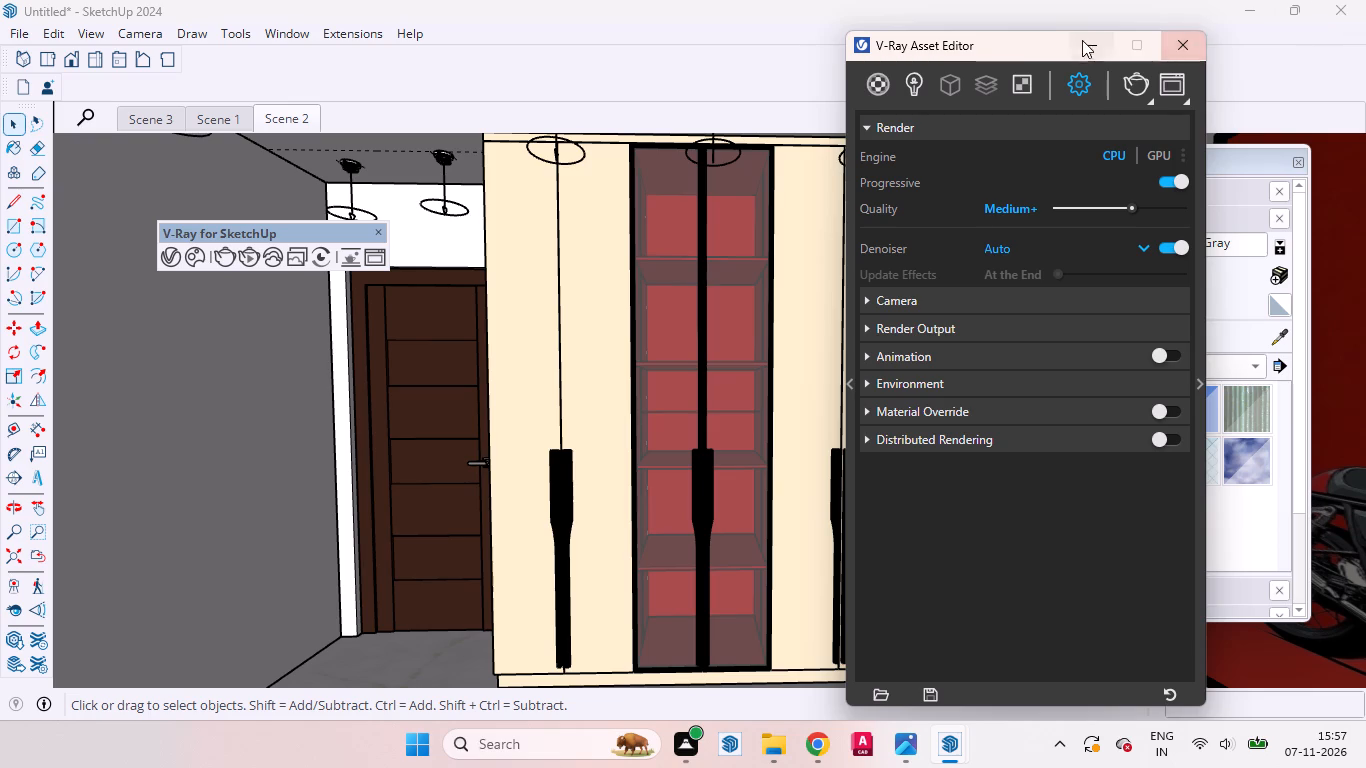
left_click_drag(997, 44, 1044, 78)
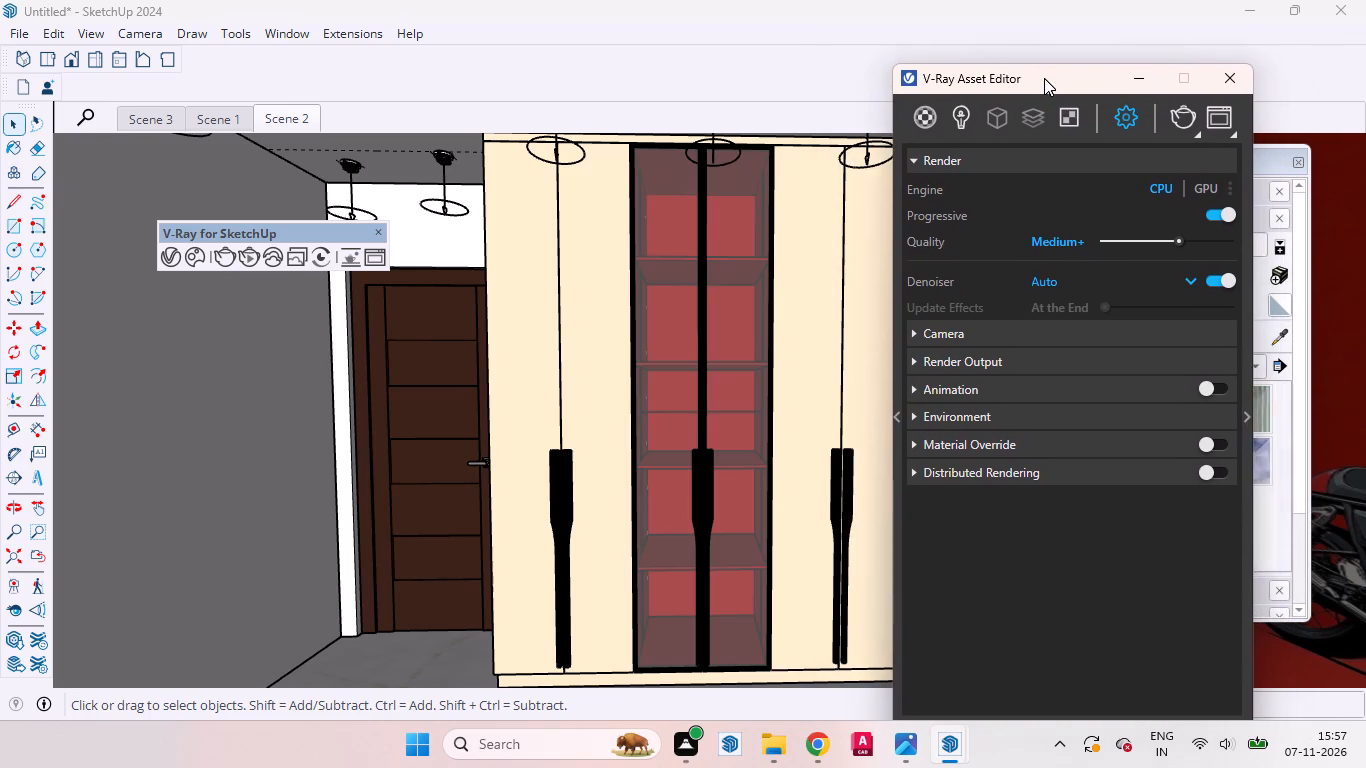
left_click_drag(1044, 78, 942, 45)
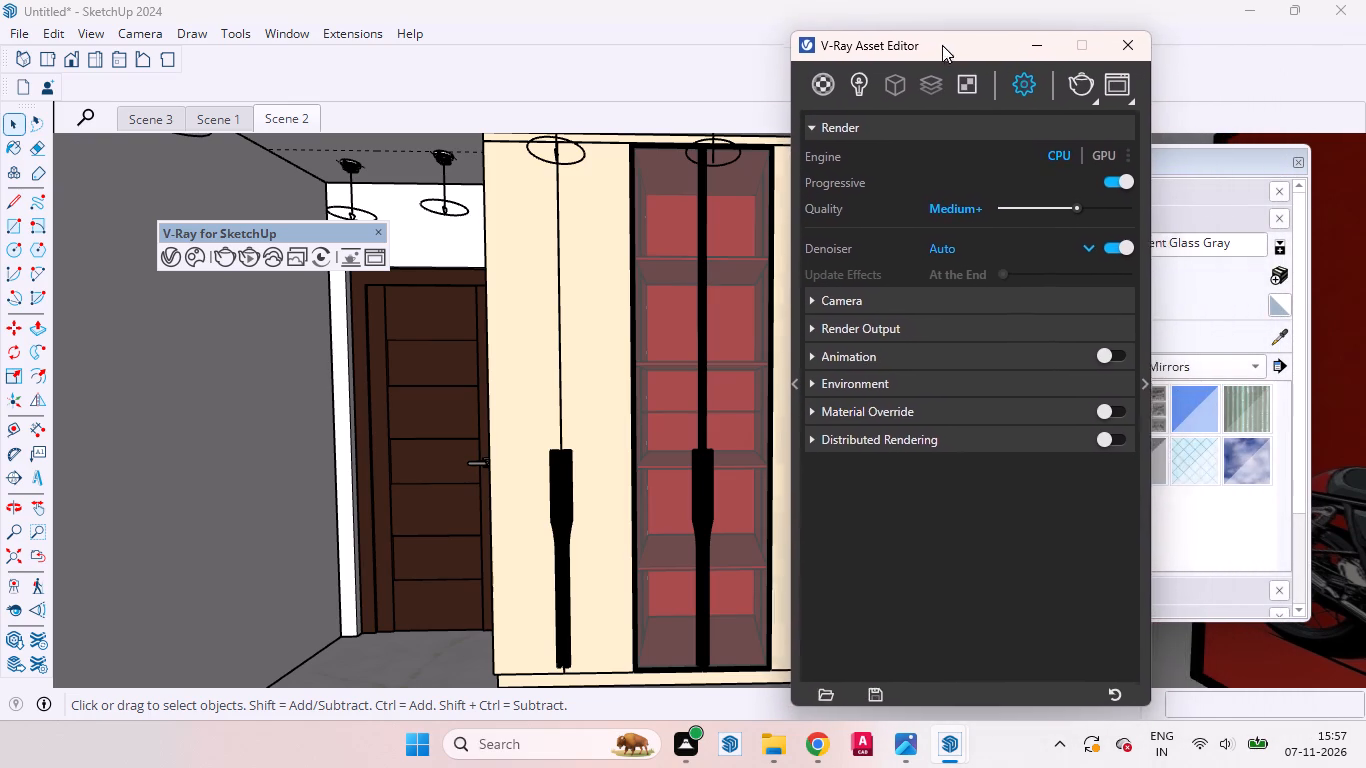
left_click_drag(942, 45, 984, 30)
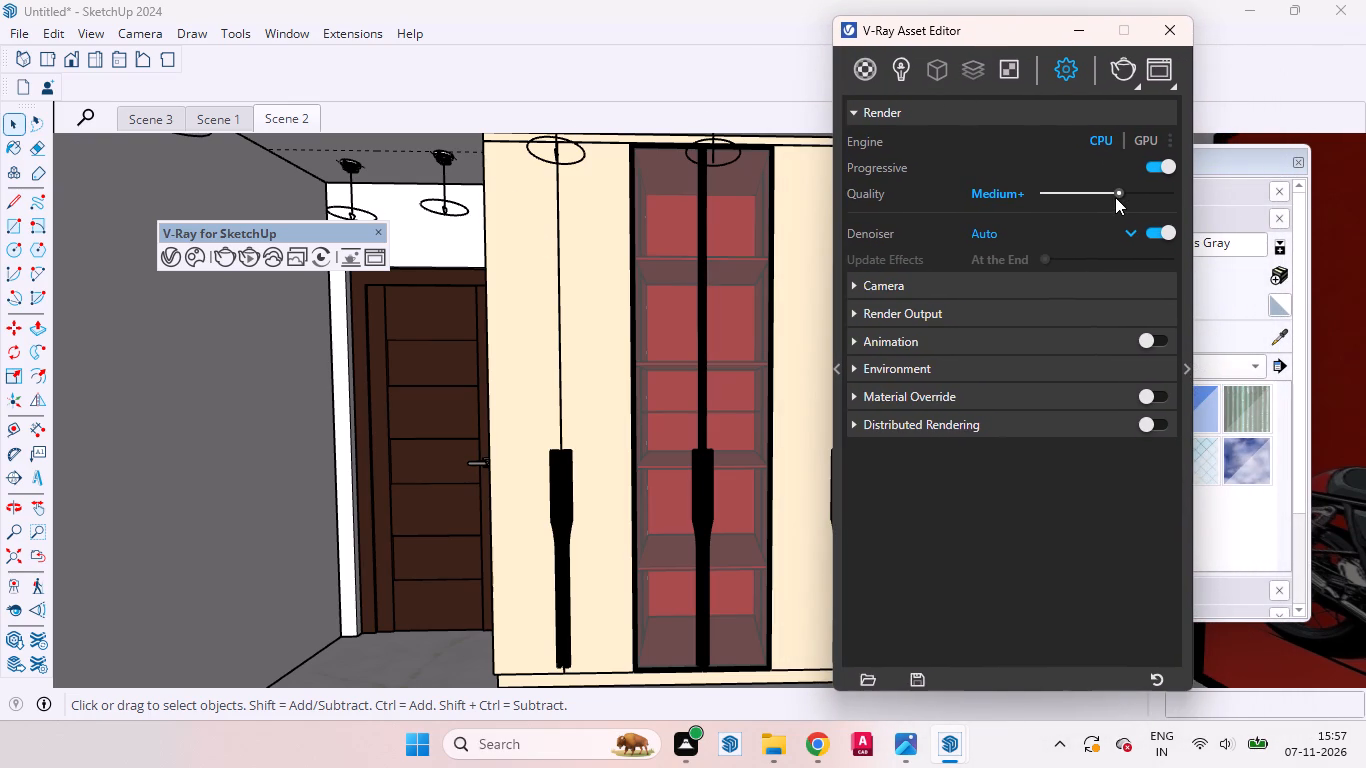
left_click_drag(1120, 192, 1135, 191)
left_click_drag(1038, 29, 995, 31)
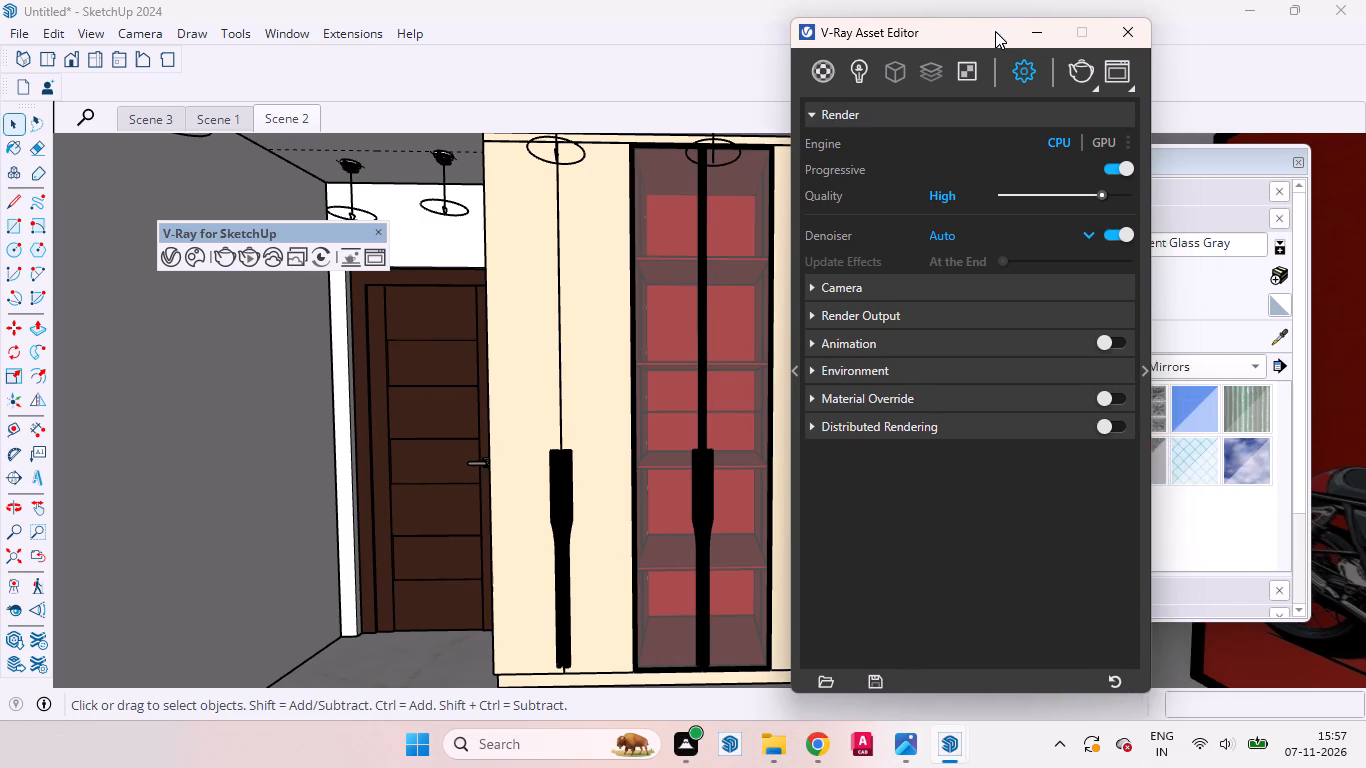
left_click_drag(995, 31, 1005, 50)
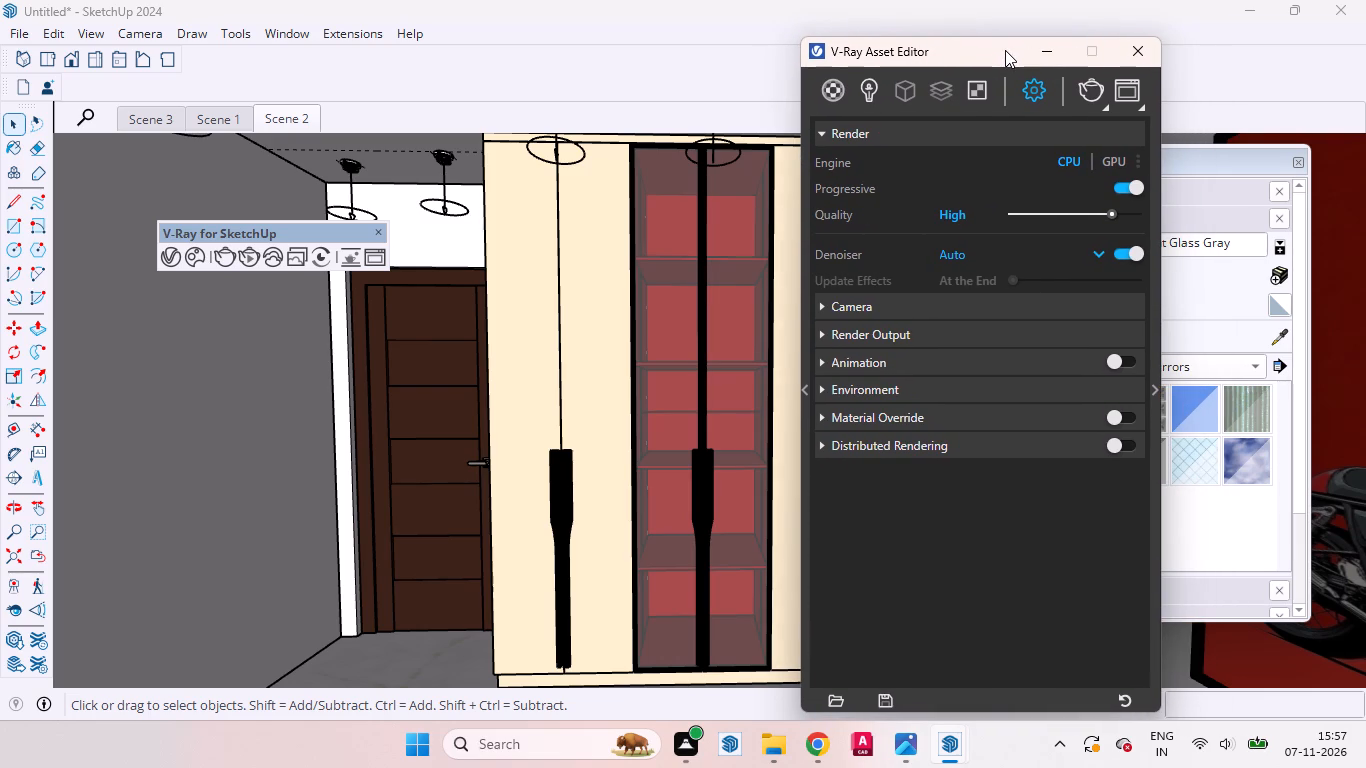
left_click_drag(997, 50, 996, 46)
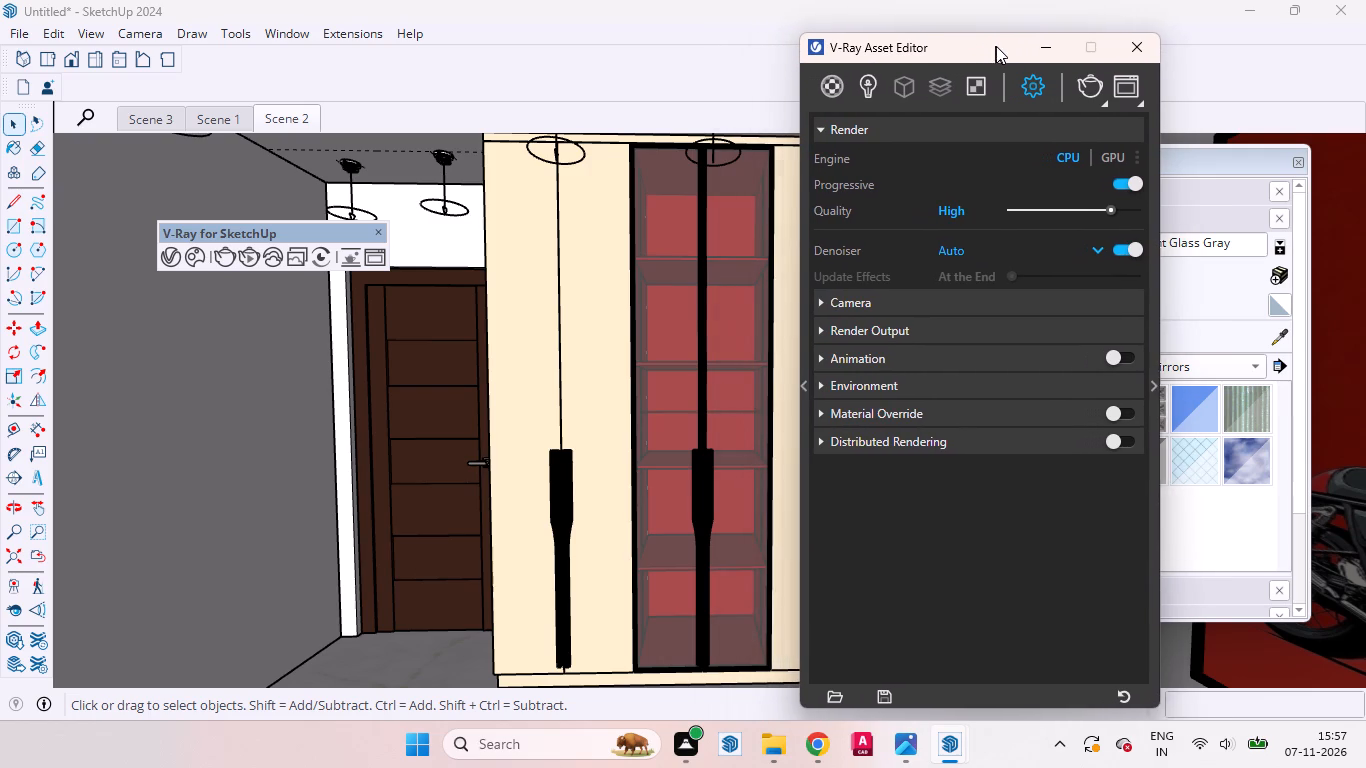
left_click_drag(996, 46, 1008, 46)
left_click(1119, 210)
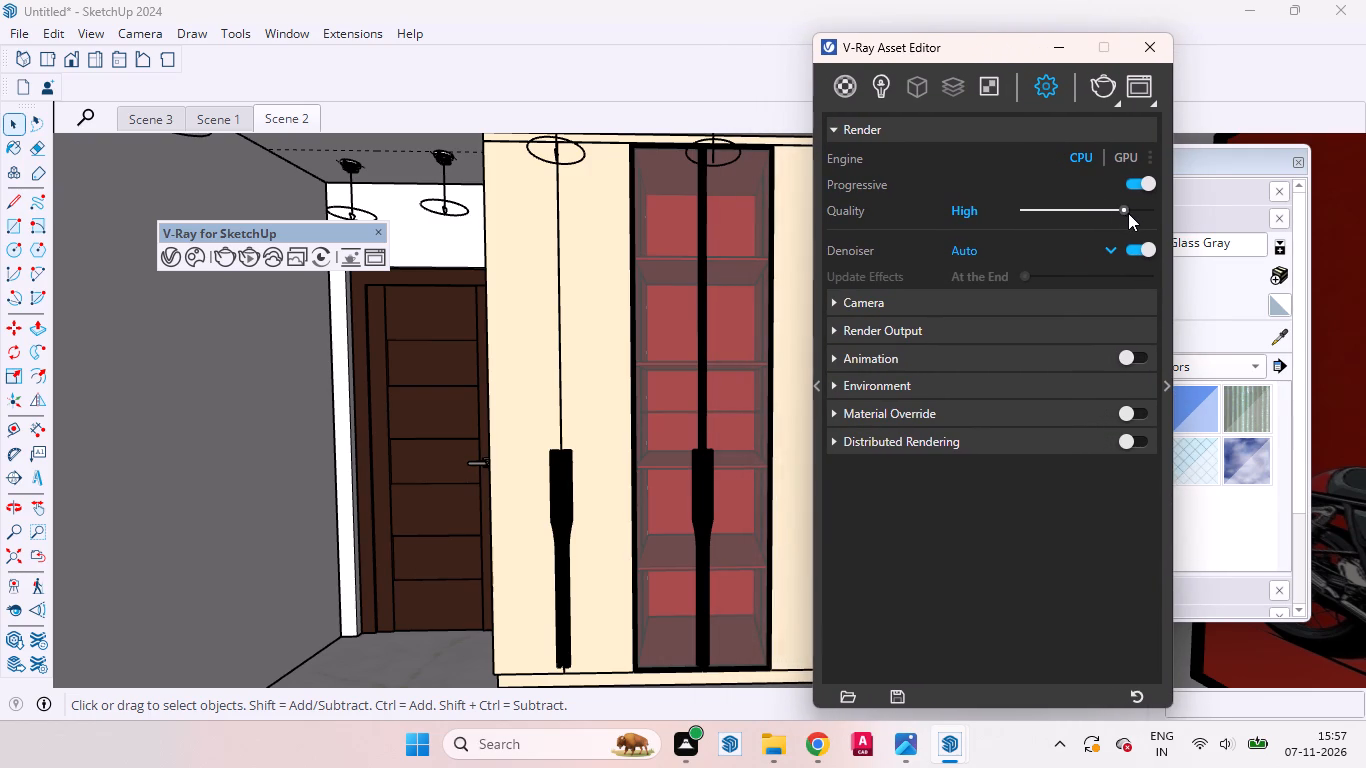
Start a new High-quality V-Ray render of Scene 2, check the full image as it begins, and put the render window away.
left_click(1098, 85)
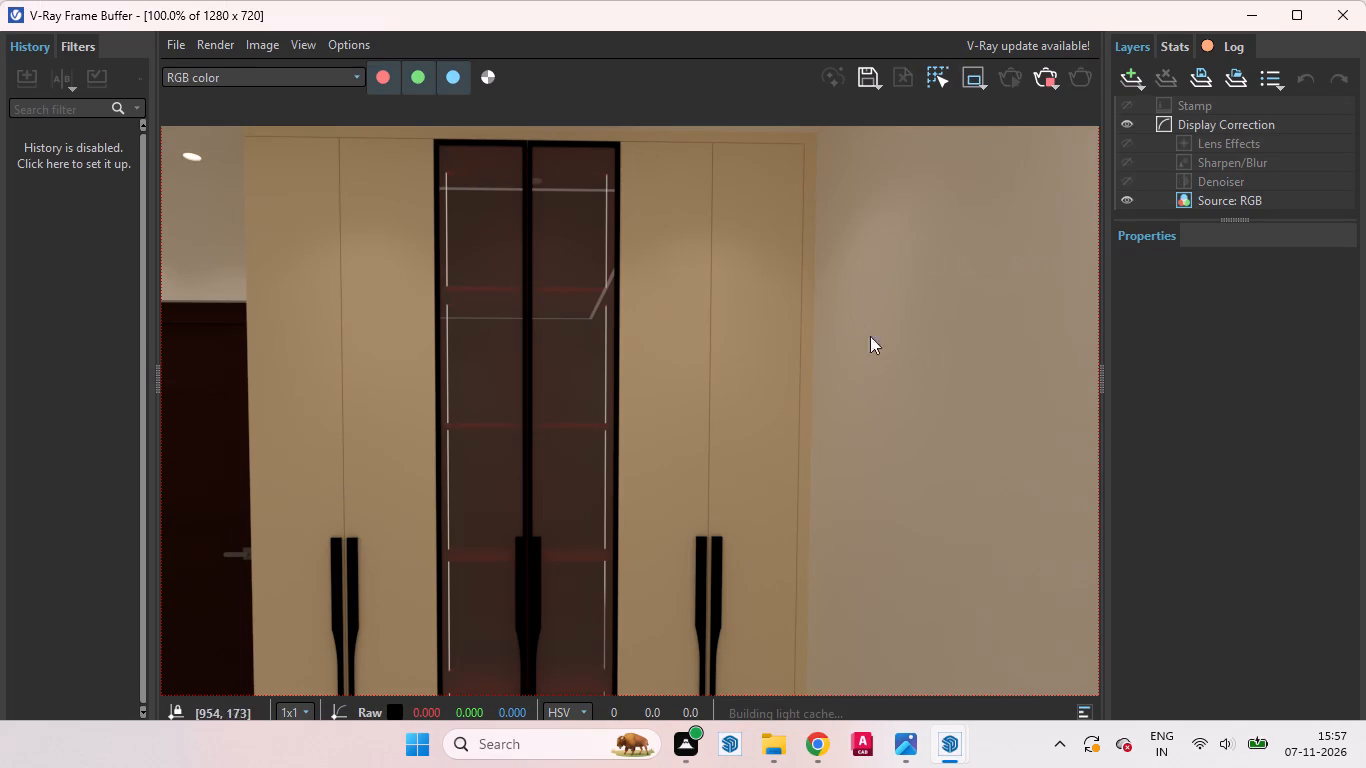
scroll(824, 308, "down", 1)
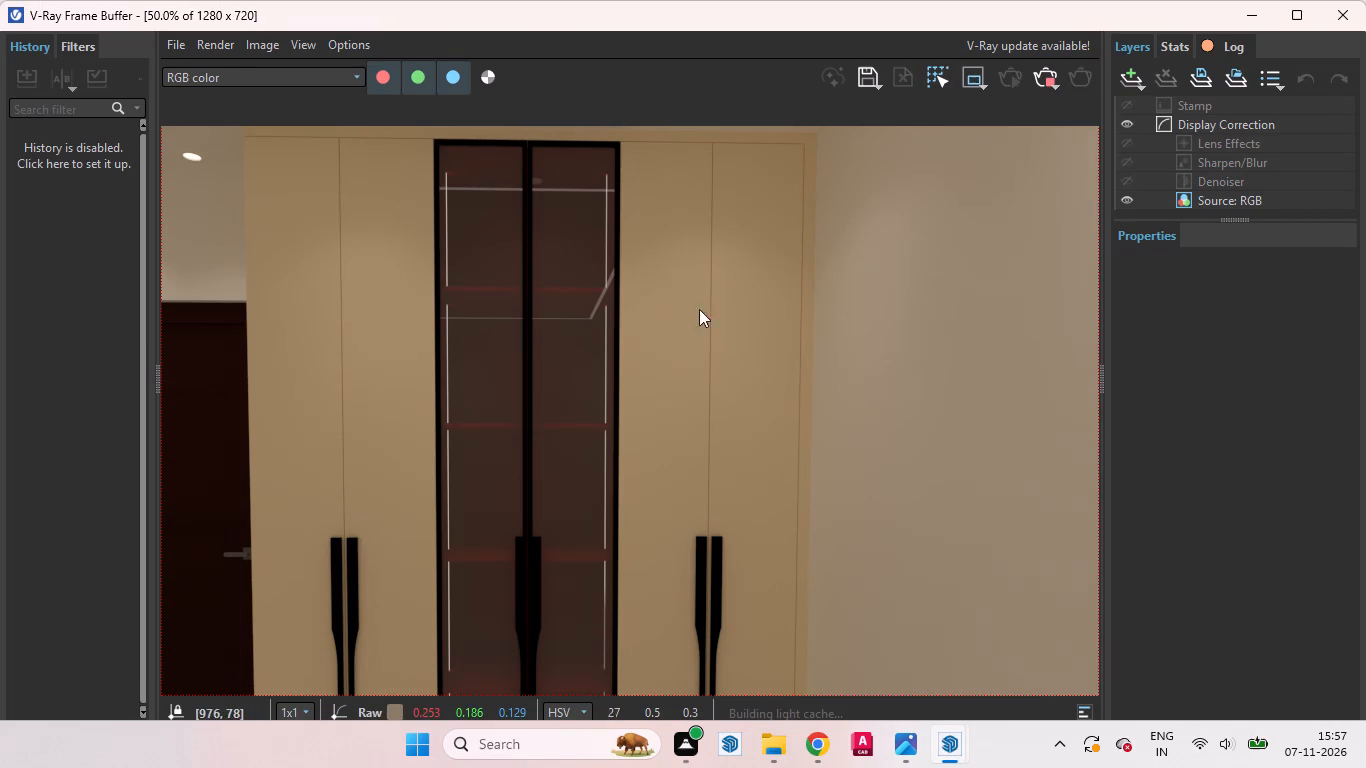
left_click(1299, 17)
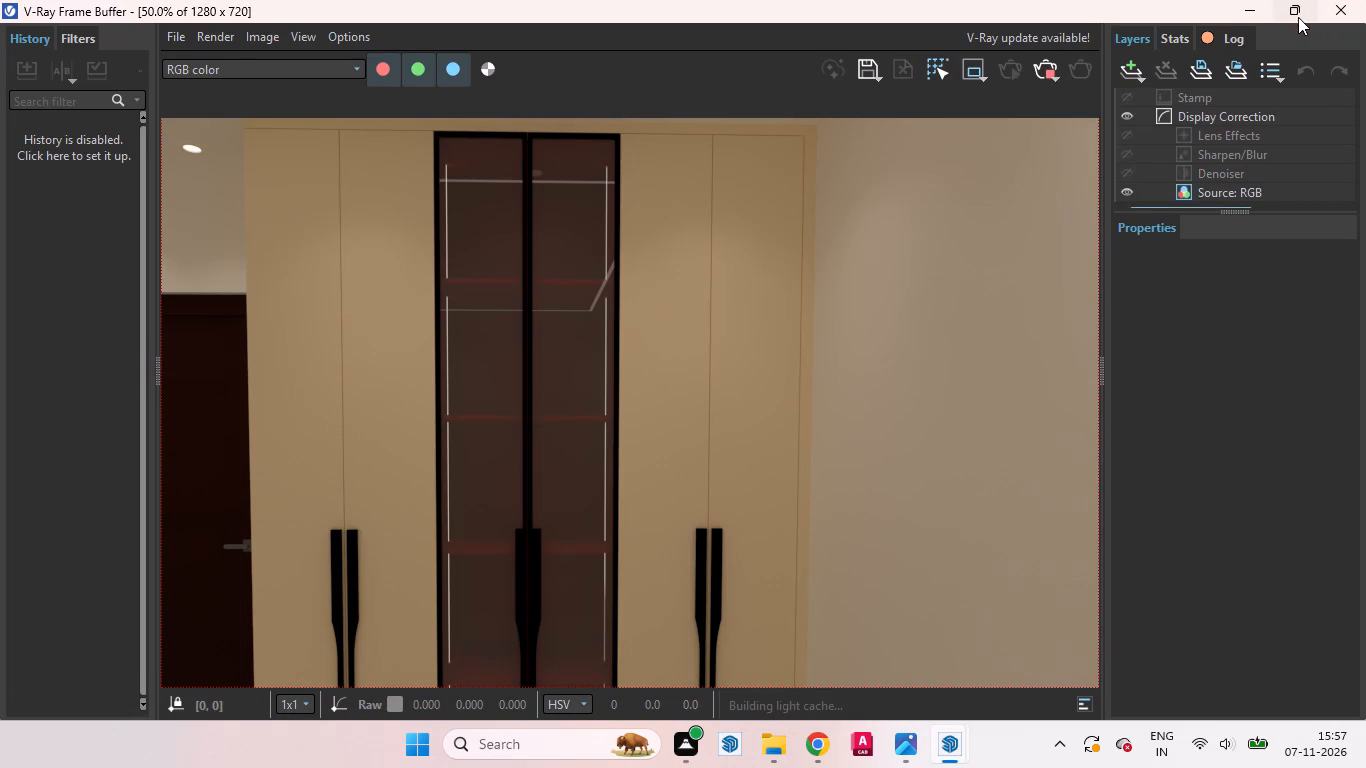
scroll(777, 296, "down", 2)
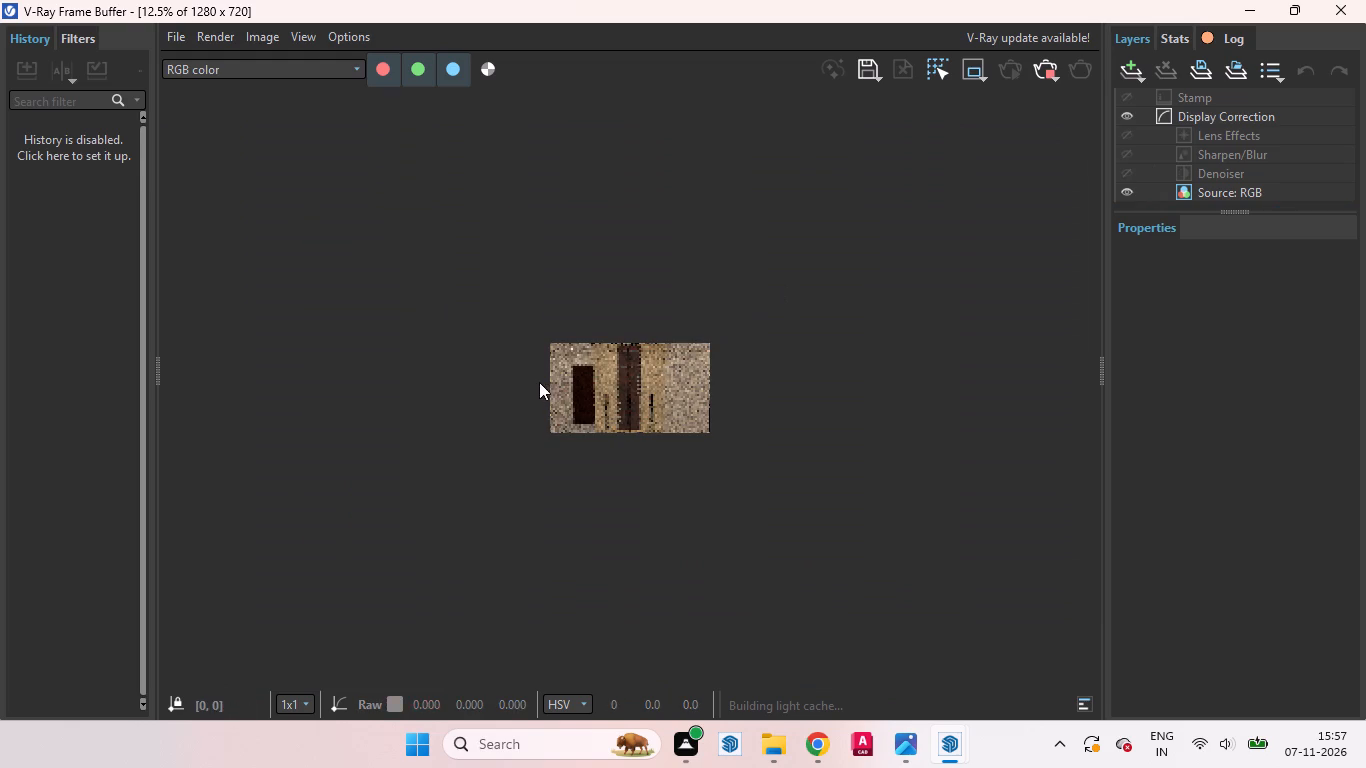
scroll(539, 382, "up", 2)
scroll(791, 357, "down", 1)
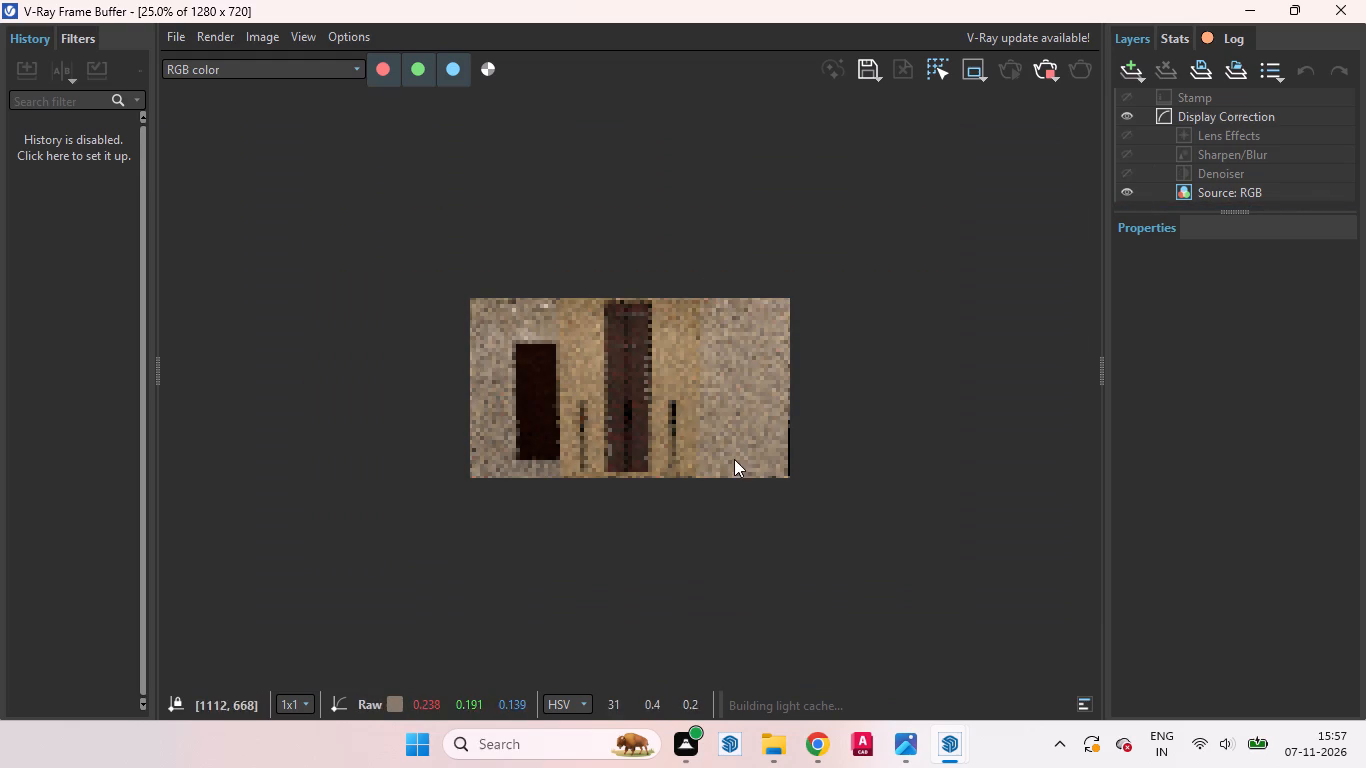
left_click(1251, 11)
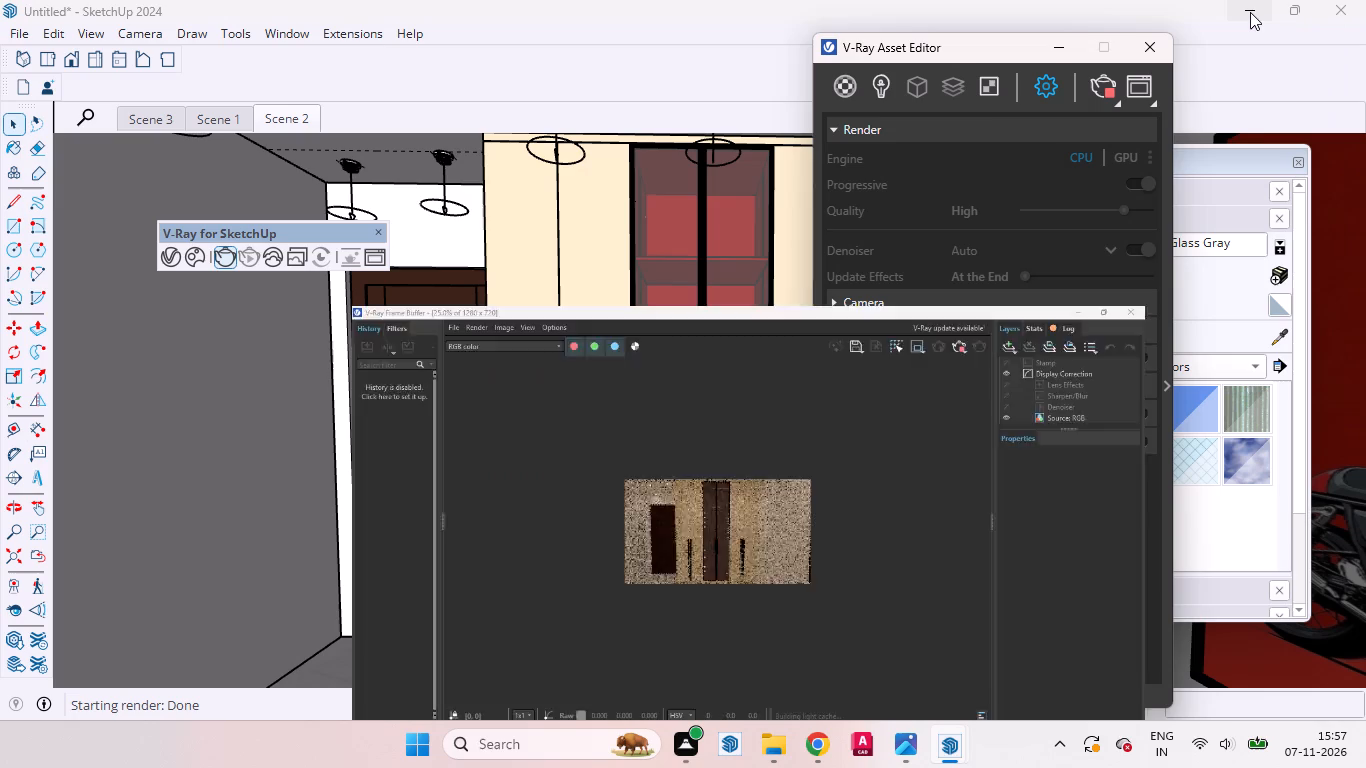
Move the V-Ray Asset Editor clear of the model, switch to the top view and examine the room's outside, its roof and walls.
left_click_drag(933, 56, 1022, 63)
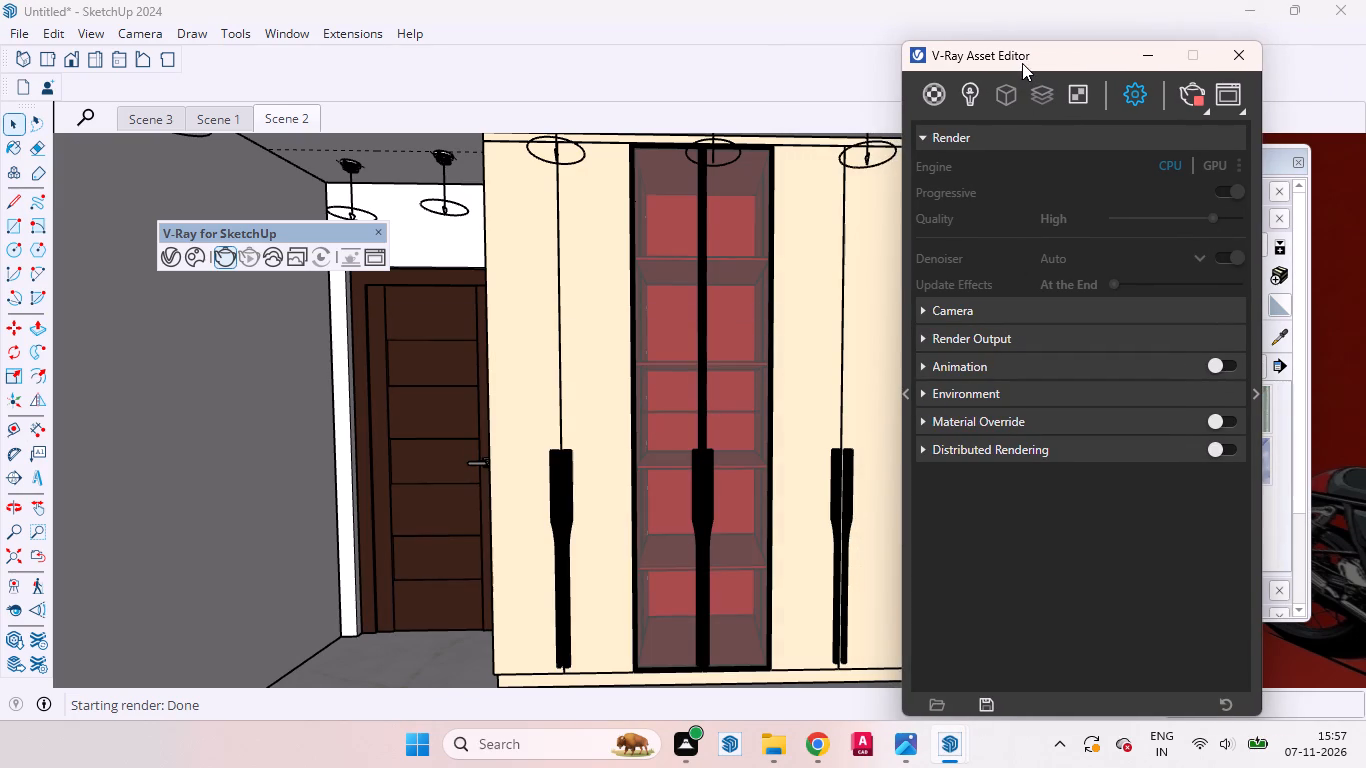
left_click(51, 59)
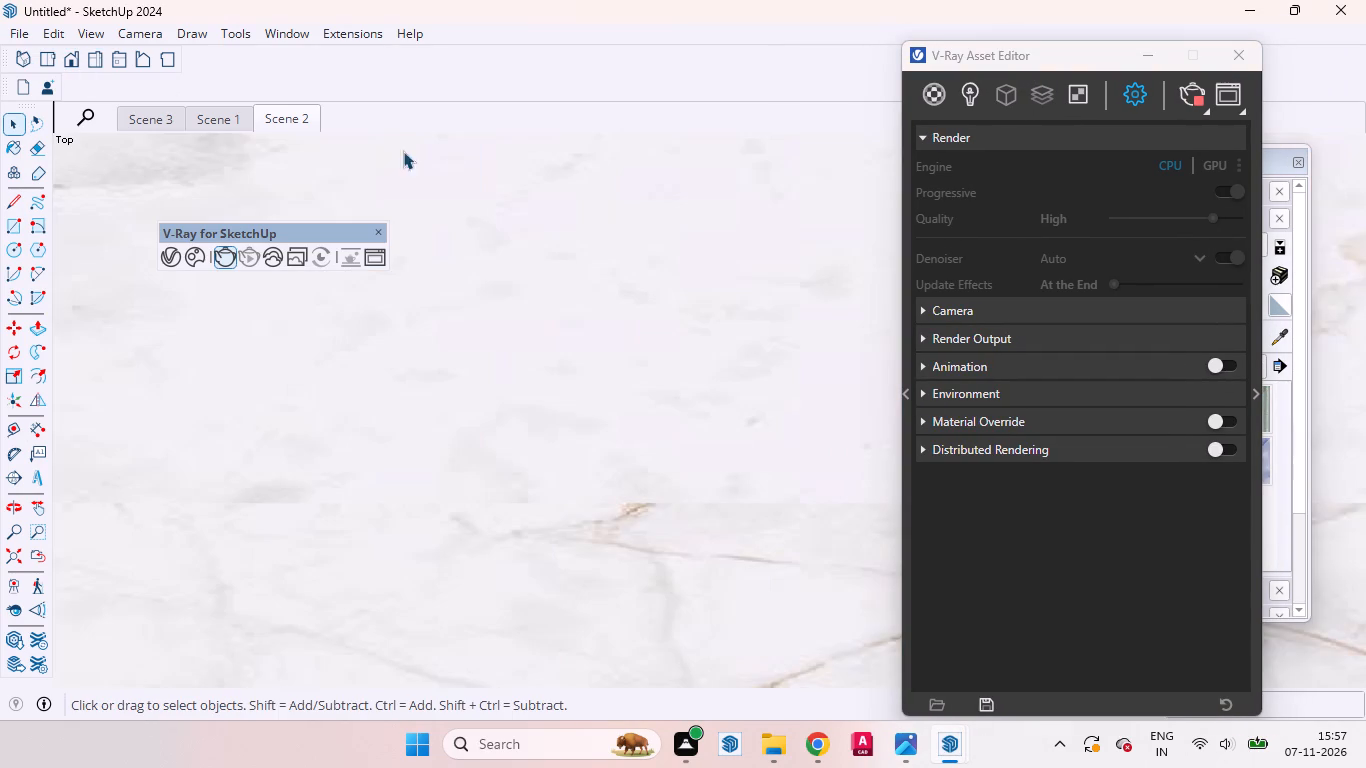
scroll(514, 187, "down", 11)
scroll(577, 233, "up", 2)
scroll(578, 233, "down", 8)
scroll(583, 239, "up", 1)
scroll(583, 239, "down", 20)
scroll(583, 239, "down", 3)
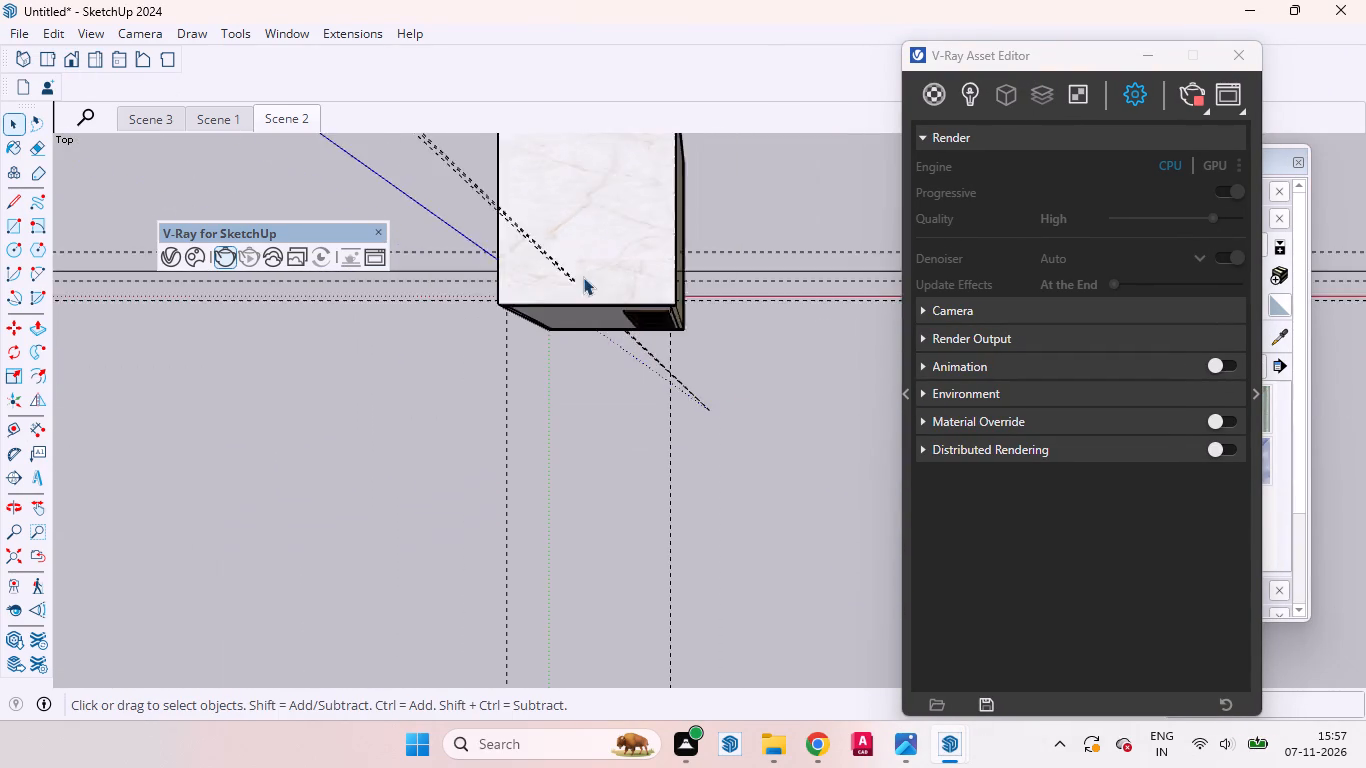
scroll(583, 277, "down", 6)
middle_click_drag(701, 323, 776, 110)
scroll(702, 313, "up", 1)
scroll(611, 278, "up", 4)
scroll(560, 439, "up", 2)
scroll(558, 437, "down", 1)
scroll(558, 437, "up", 2)
middle_click_drag(546, 377, 391, 288)
scroll(437, 289, "down", 11)
scroll(590, 392, "down", 2)
left_click(617, 419)
scroll(664, 358, "up", 1)
scroll(664, 358, "down", 1)
scroll(664, 359, "up", 5)
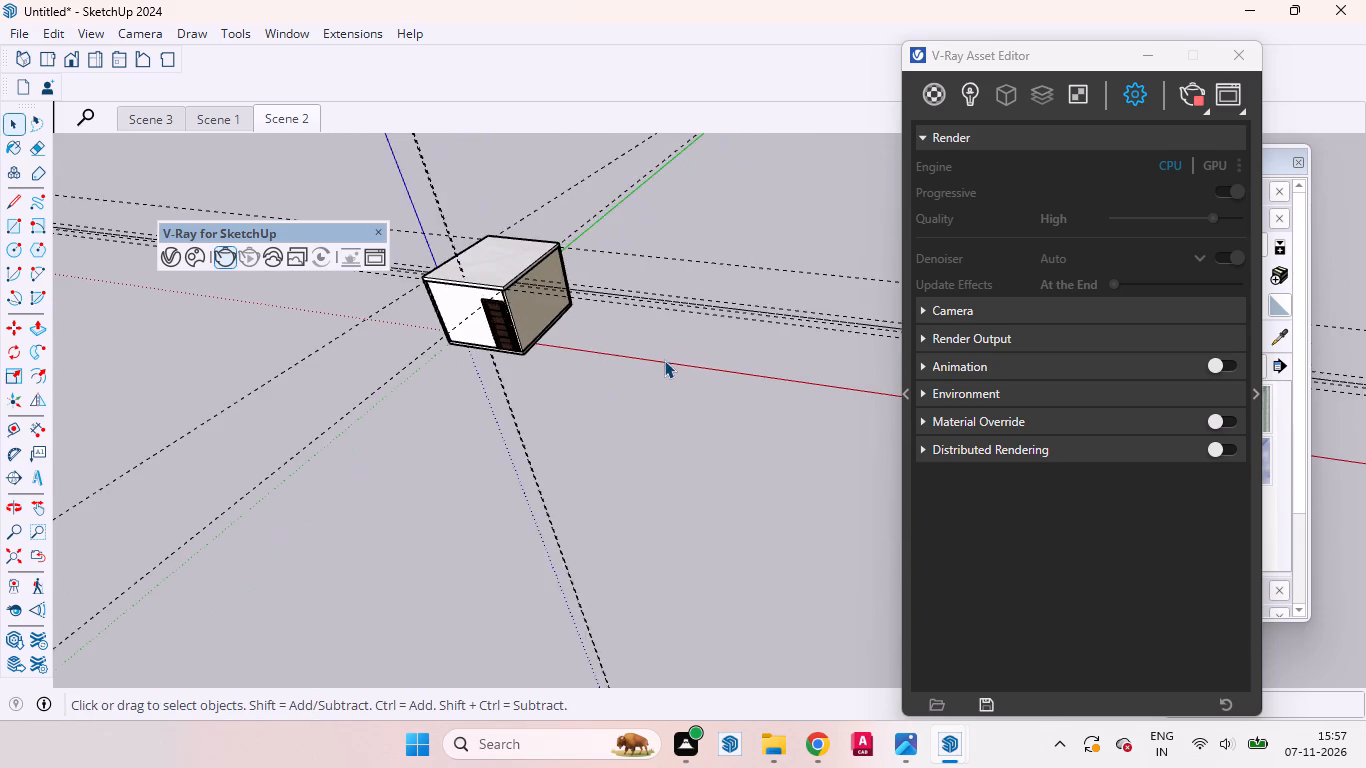
scroll(664, 360, "up", 2)
middle_click_drag(599, 364, 739, 485)
scroll(740, 485, "up", 1)
scroll(525, 356, "down", 6)
scroll(656, 432, "up", 1)
scroll(659, 432, "down", 4)
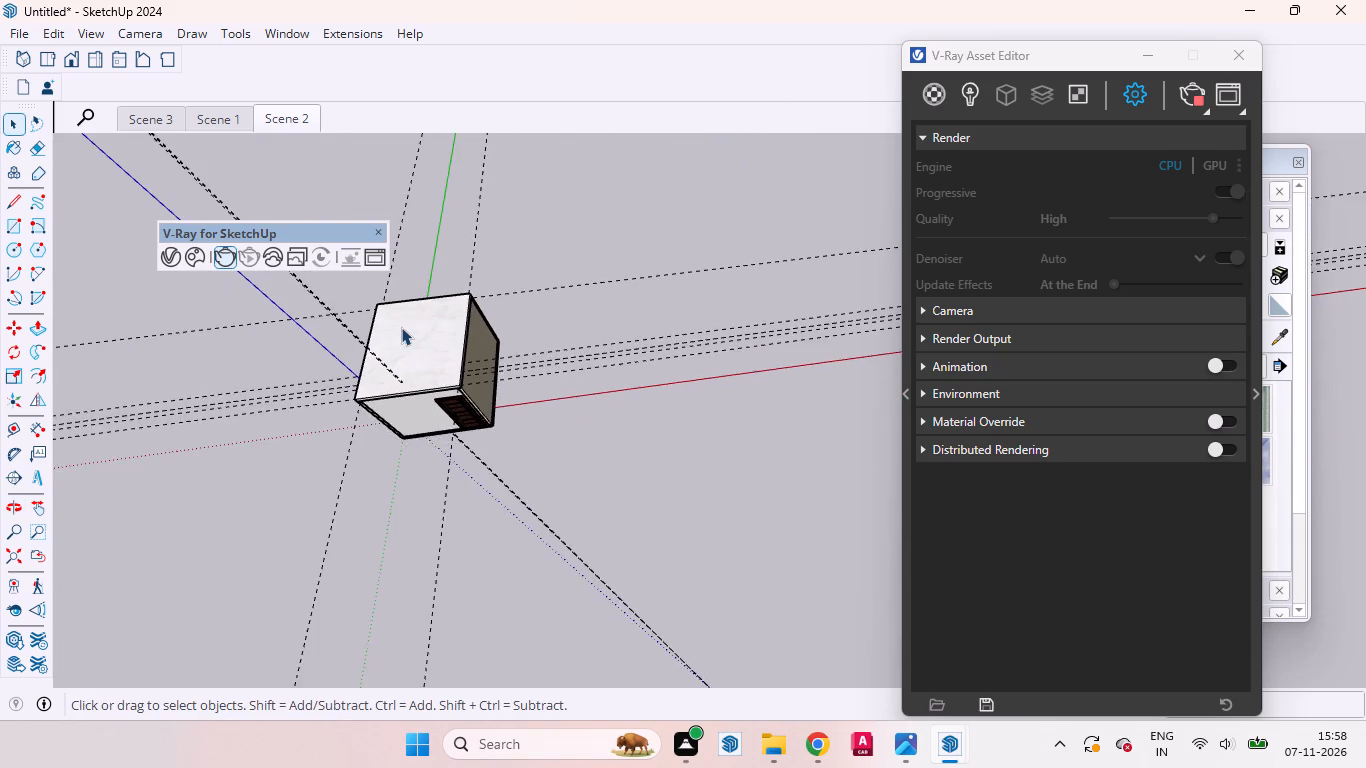
scroll(401, 327, "up", 3)
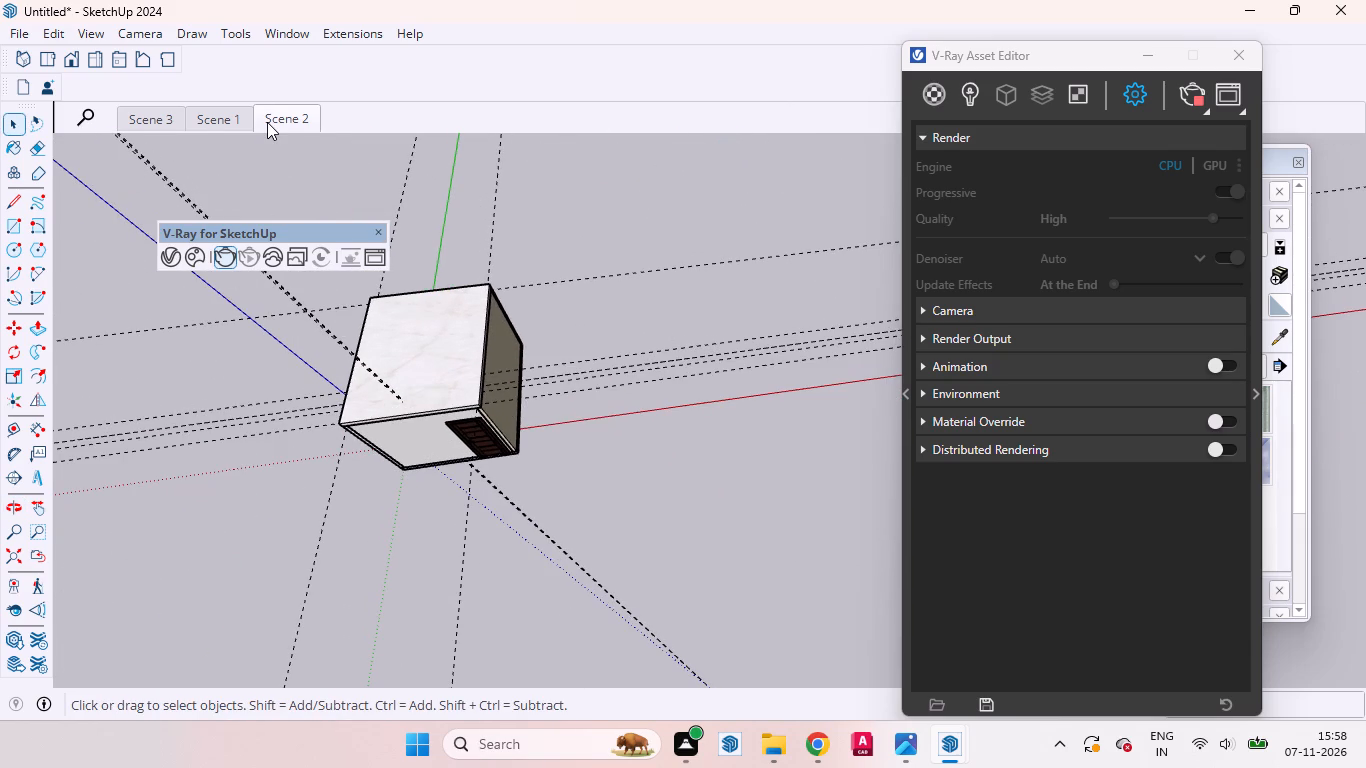
Switch to the Scene 3 view and move the V-Ray Asset Editor clear of the materials tray.
left_click(159, 117)
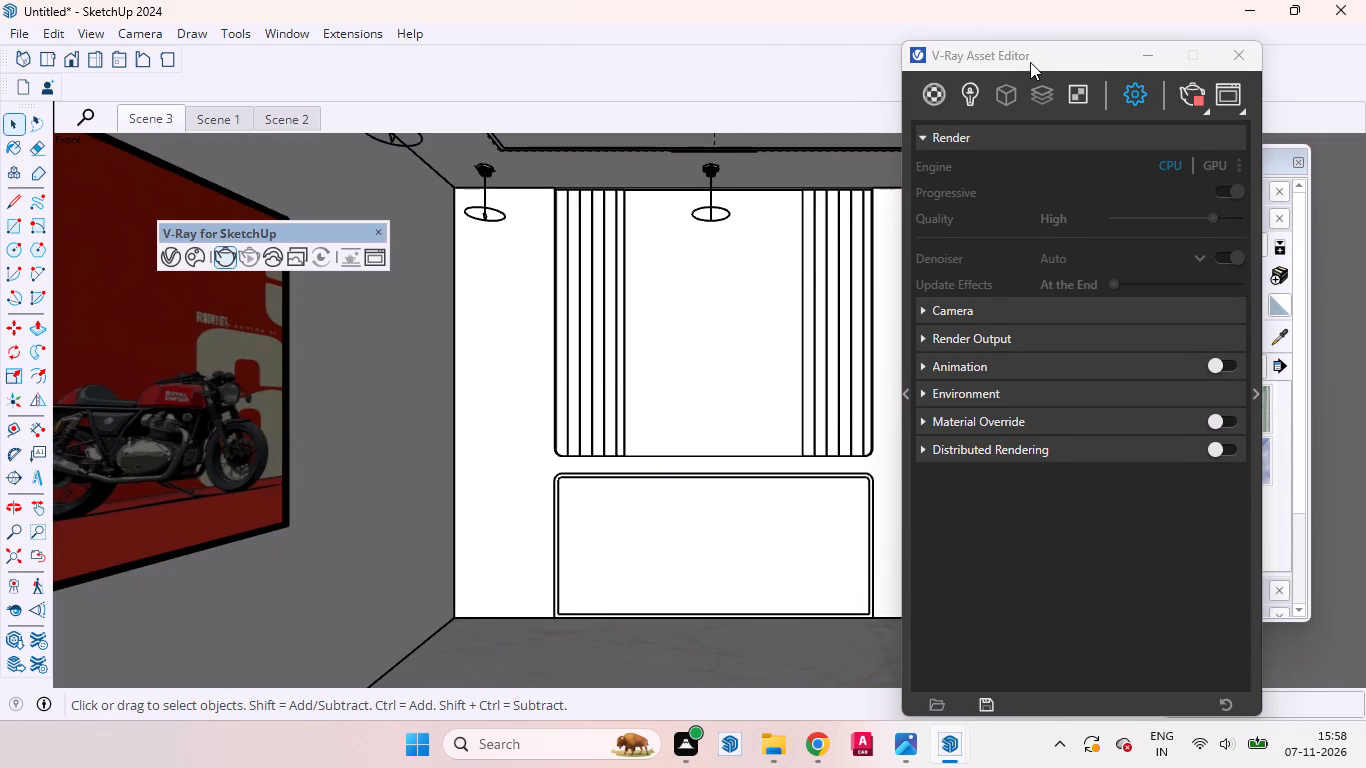
left_click_drag(1030, 61, 1074, 64)
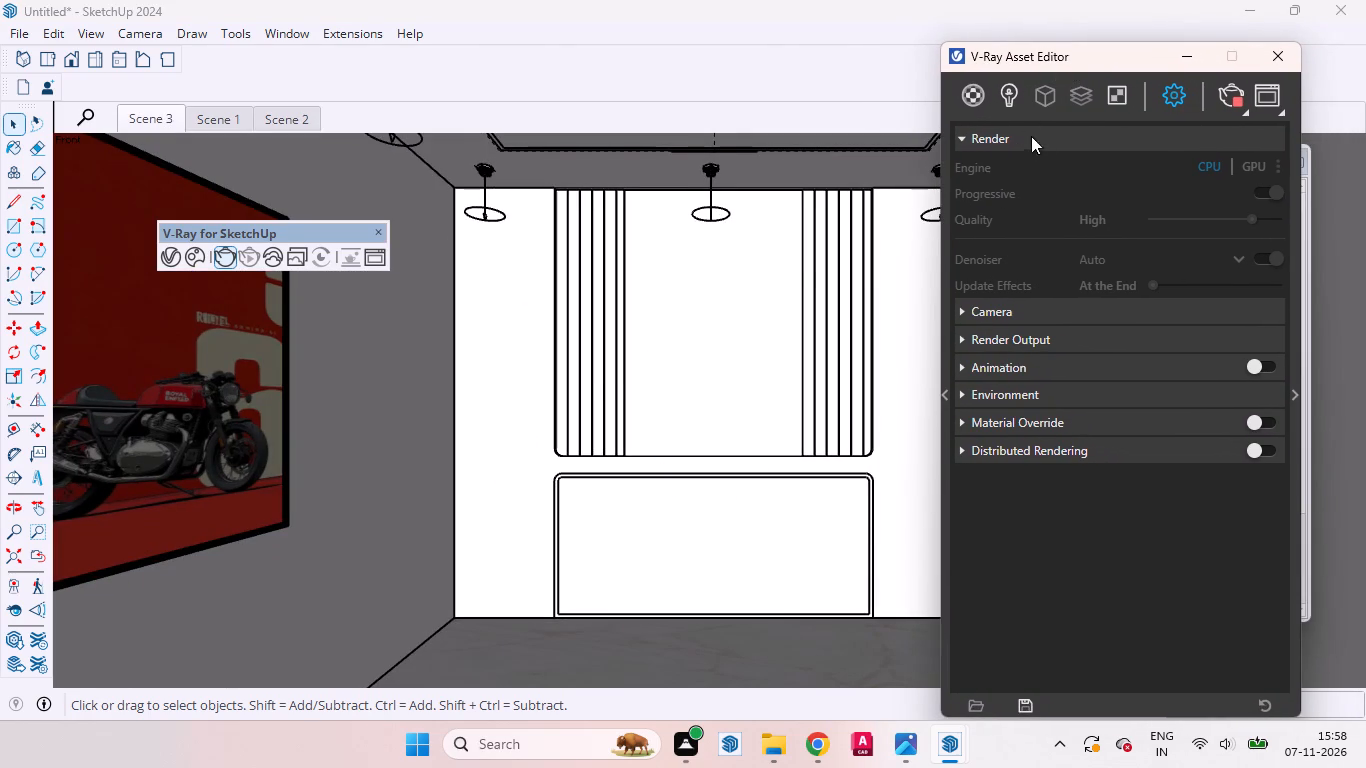
left_click(279, 41)
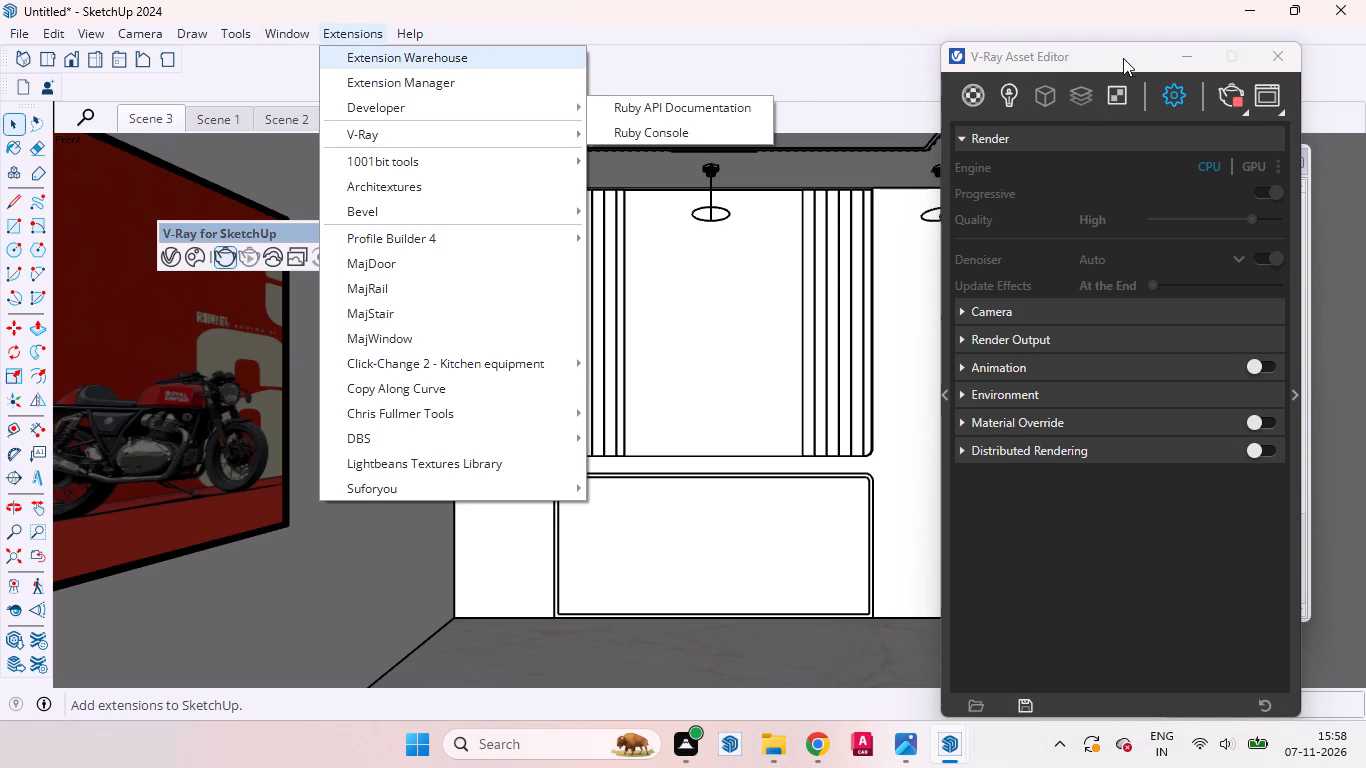
left_click_drag(1136, 58, 878, 66)
left_click_drag(1094, 55, 722, 89)
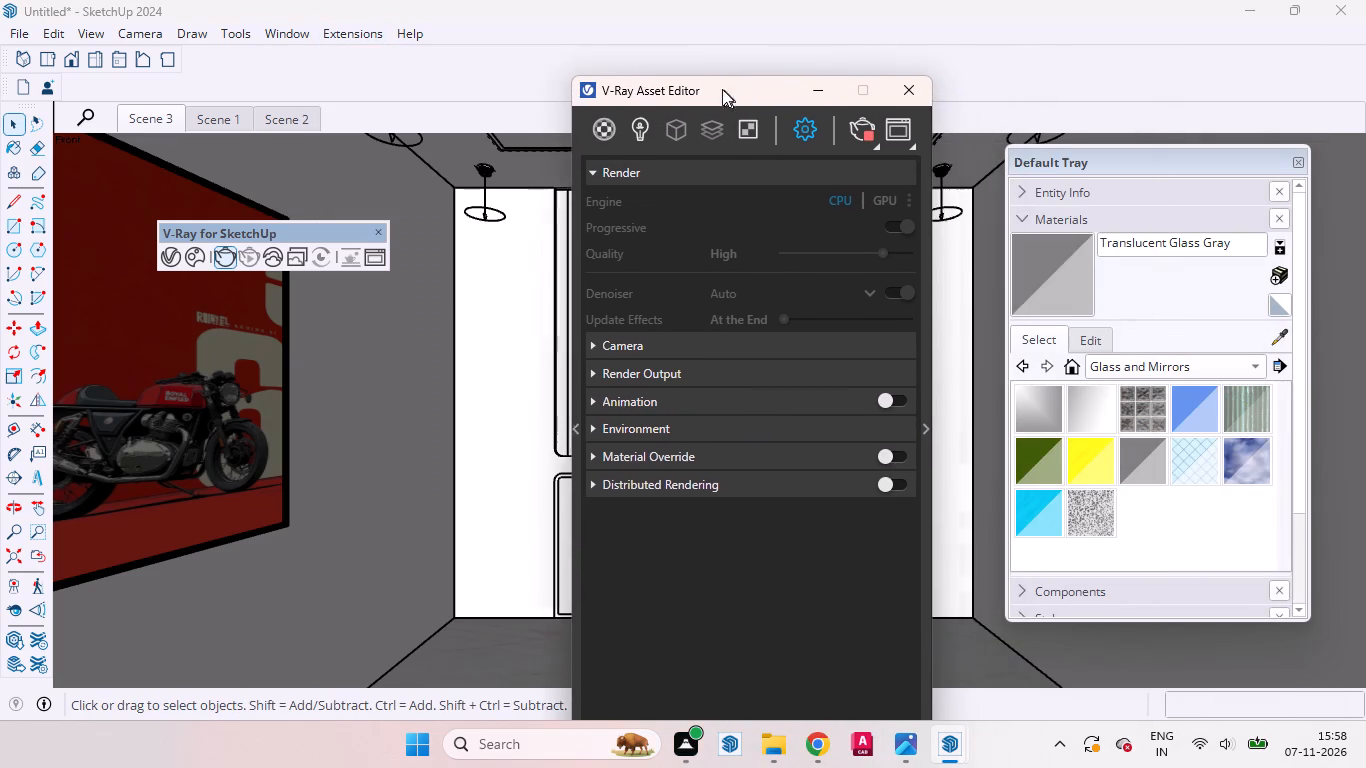
left_click_drag(722, 89, 720, 88)
Check the progress of the running render and put the render window and the V-Ray Asset Editor away.
left_click(942, 747)
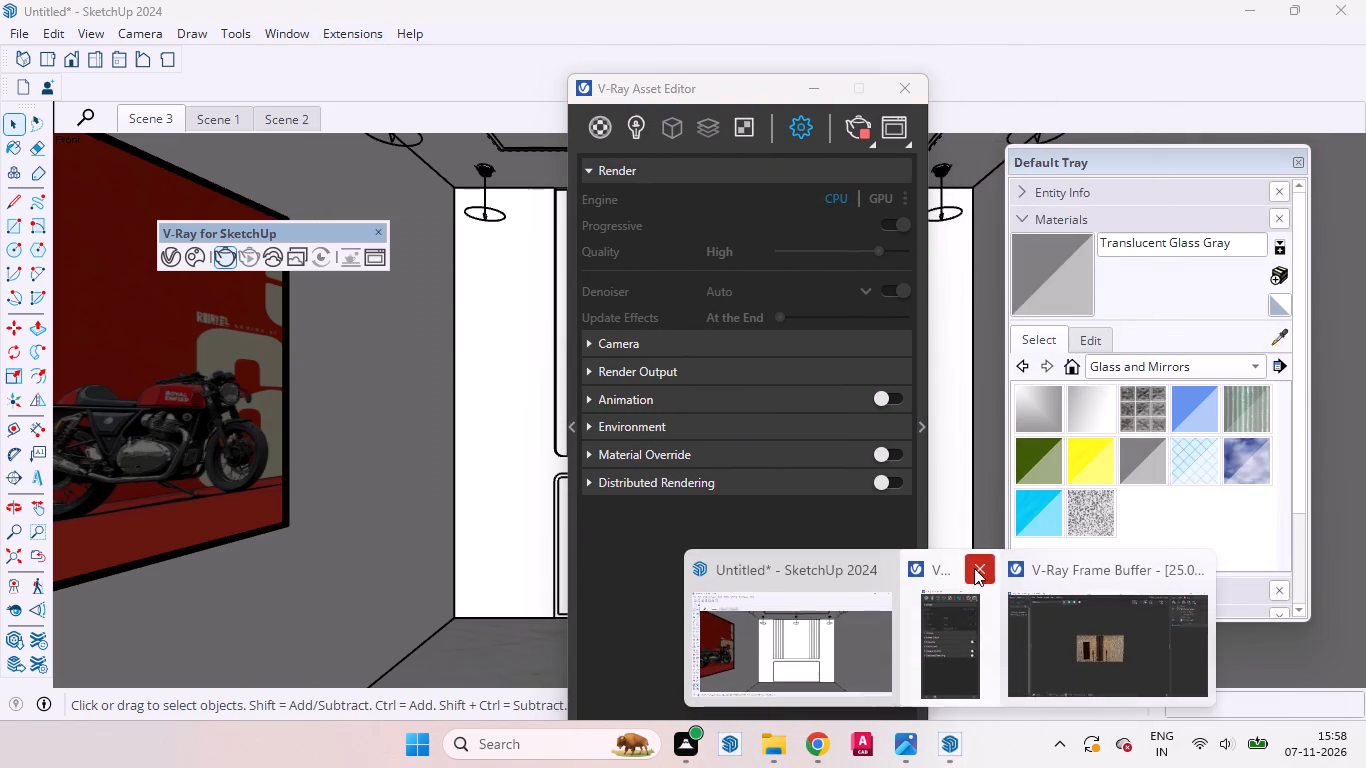
left_click(1076, 638)
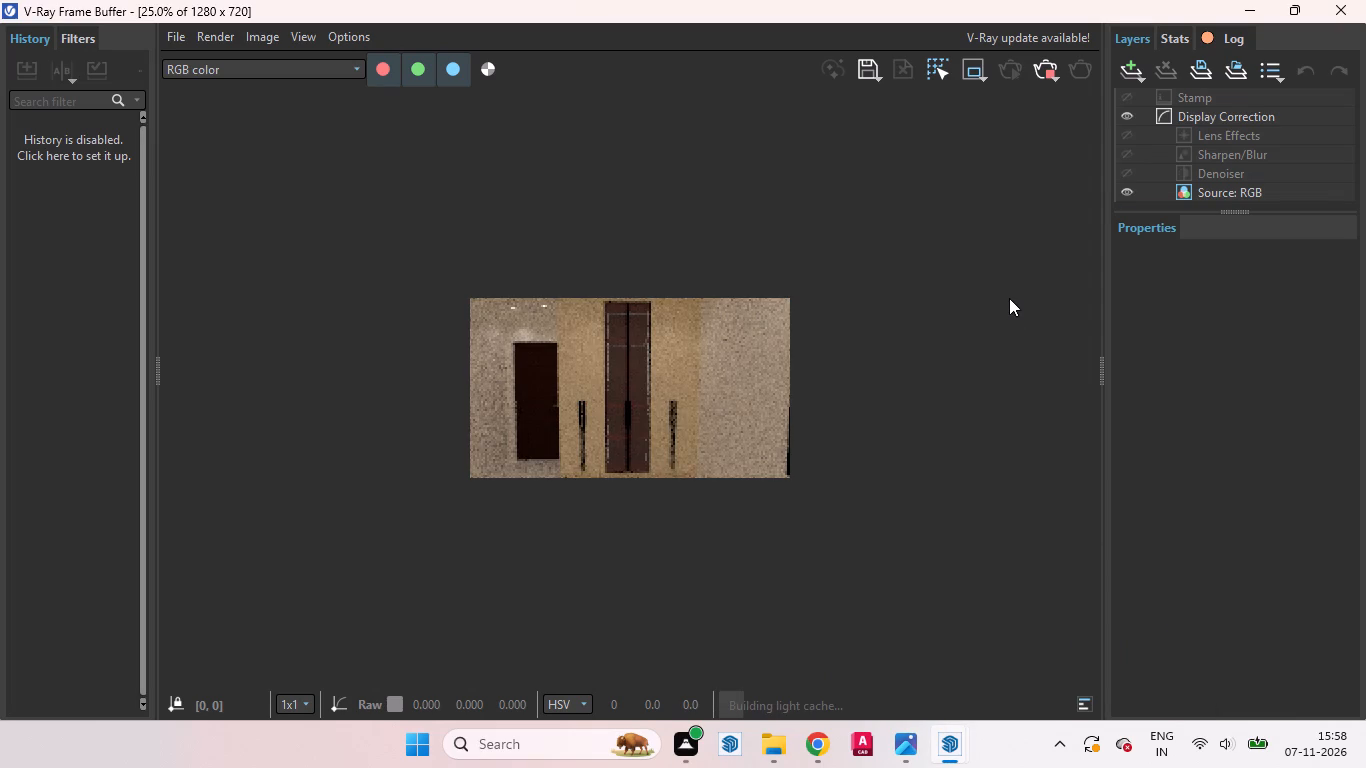
left_click(1252, 9)
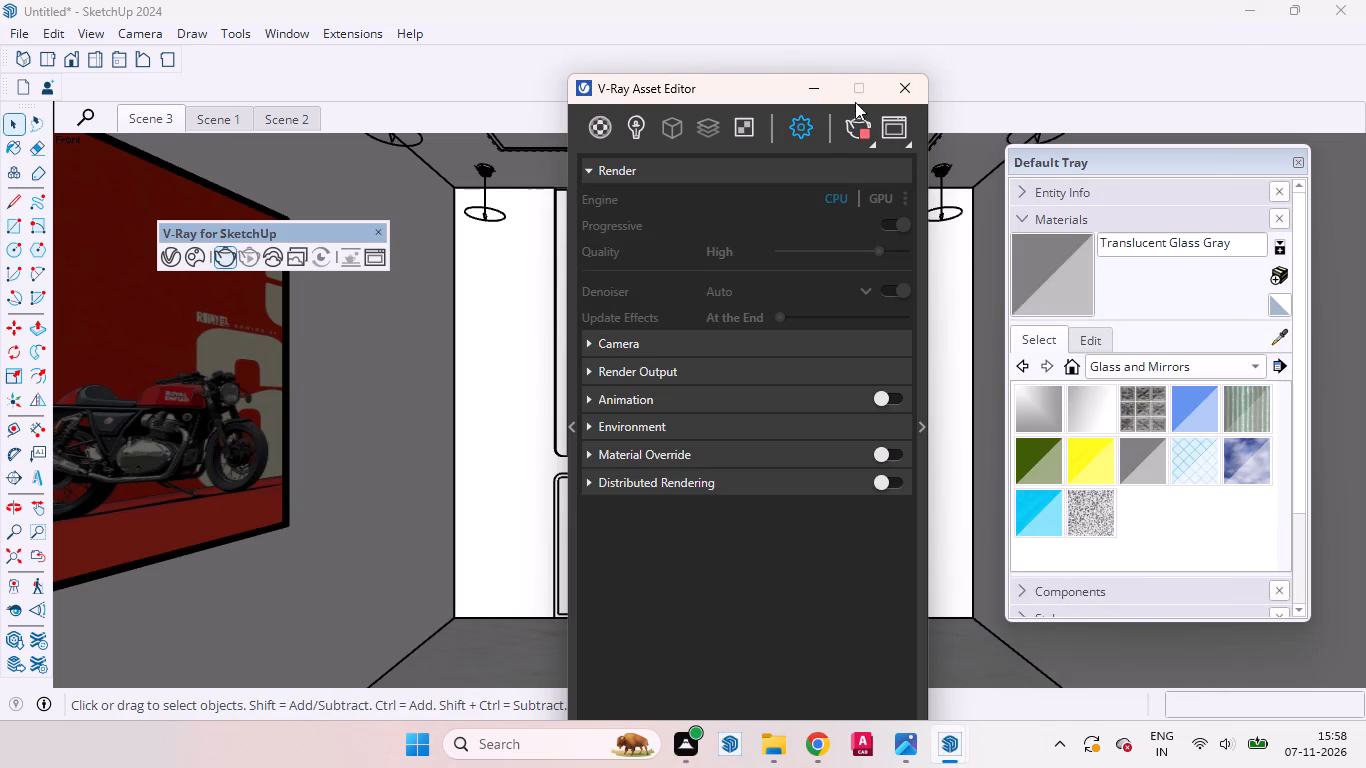
left_click(820, 86)
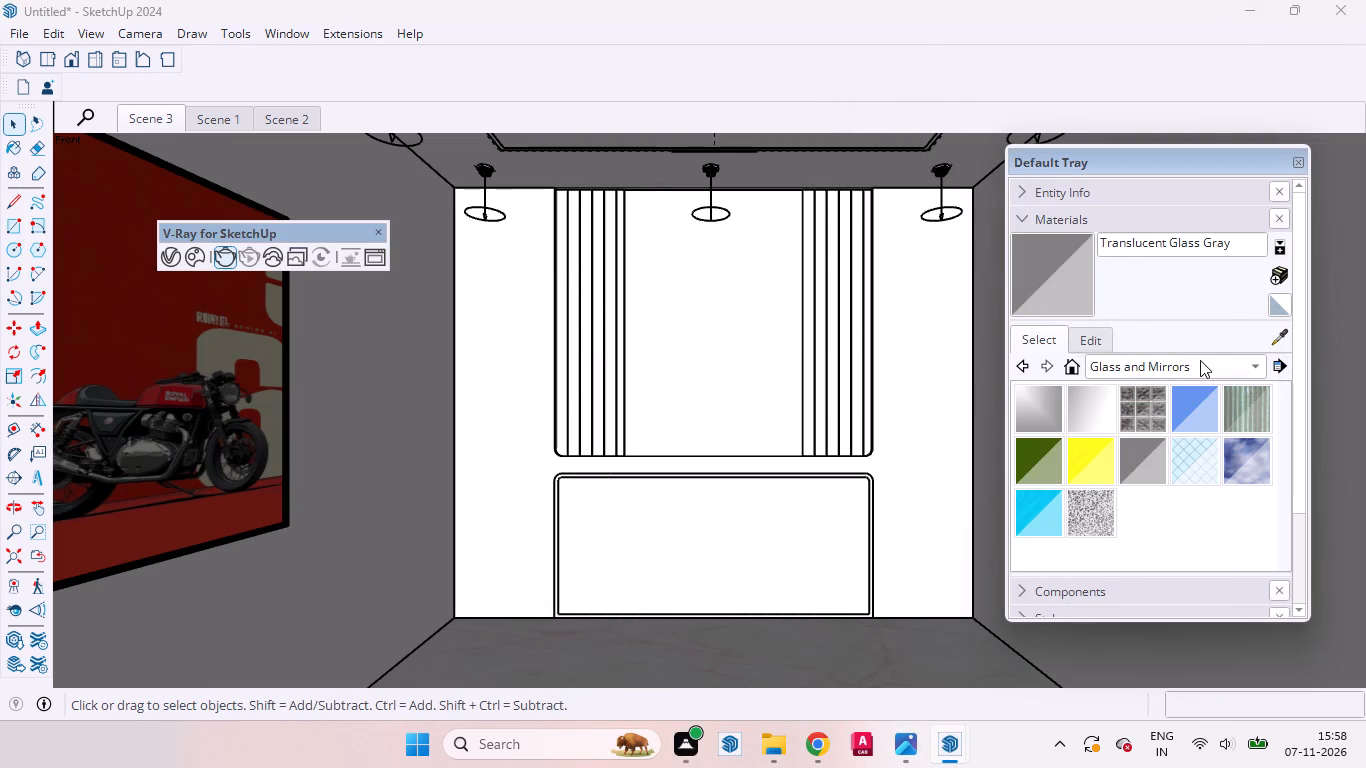
Select the white back wall group and create a material from the light yellow texture image 2ab62cc7ba0a3111234c6b06a53e7eb8 in Downloads.
left_click(1262, 371)
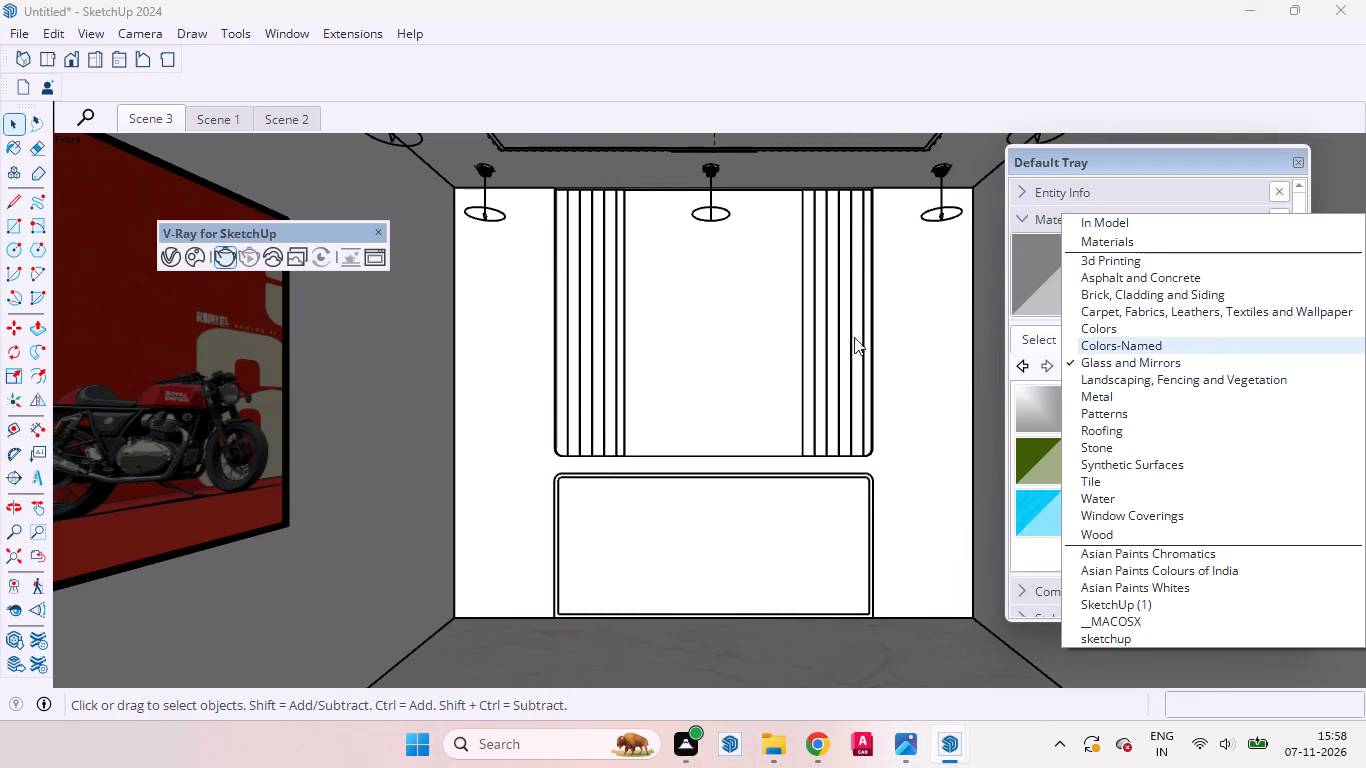
left_click(742, 308)
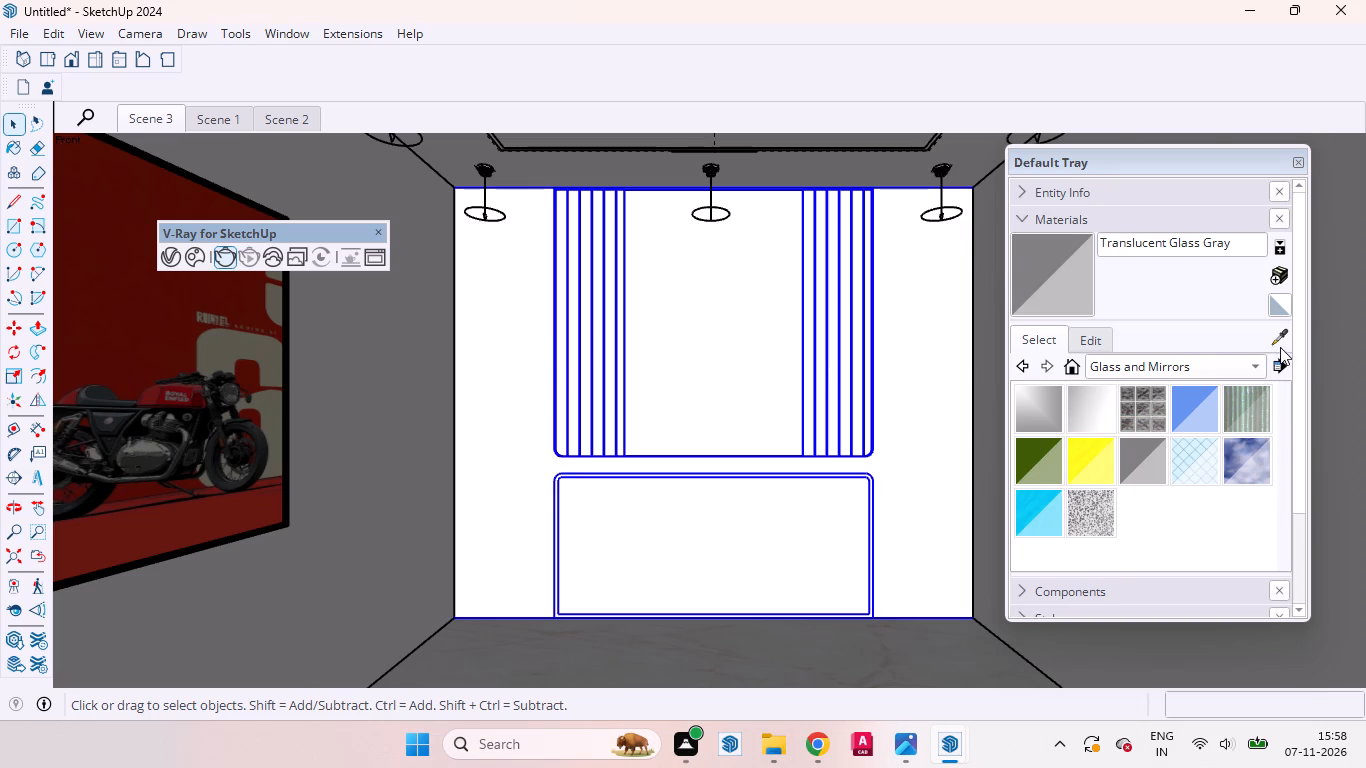
left_click(1284, 275)
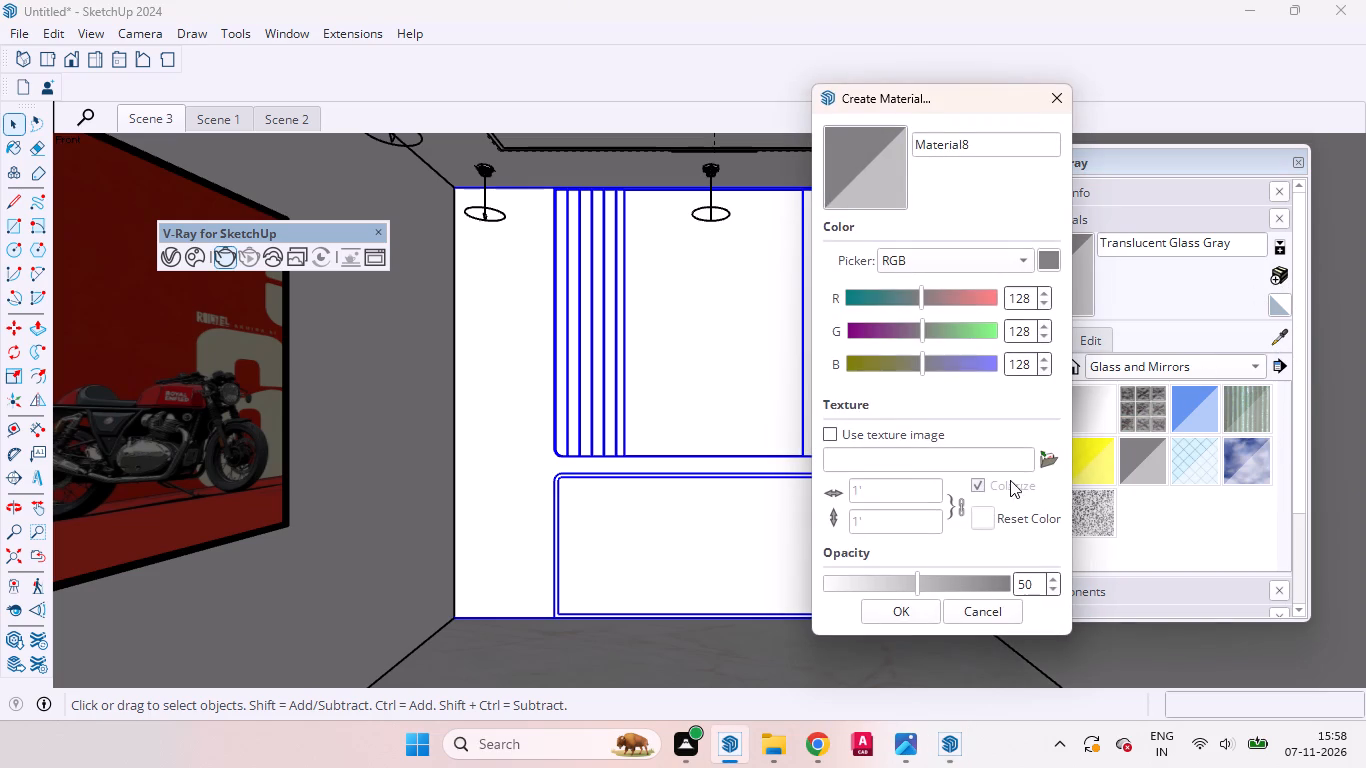
left_click(1043, 460)
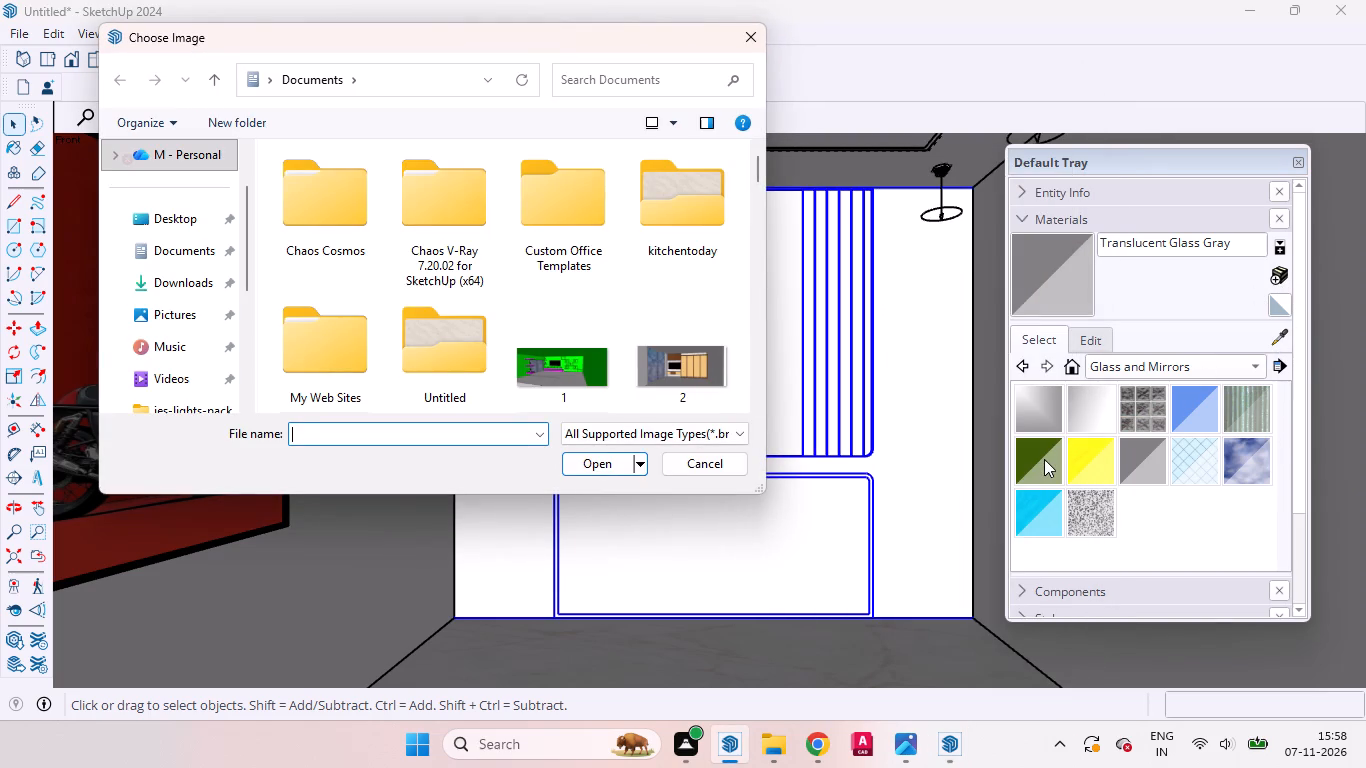
left_click(173, 282)
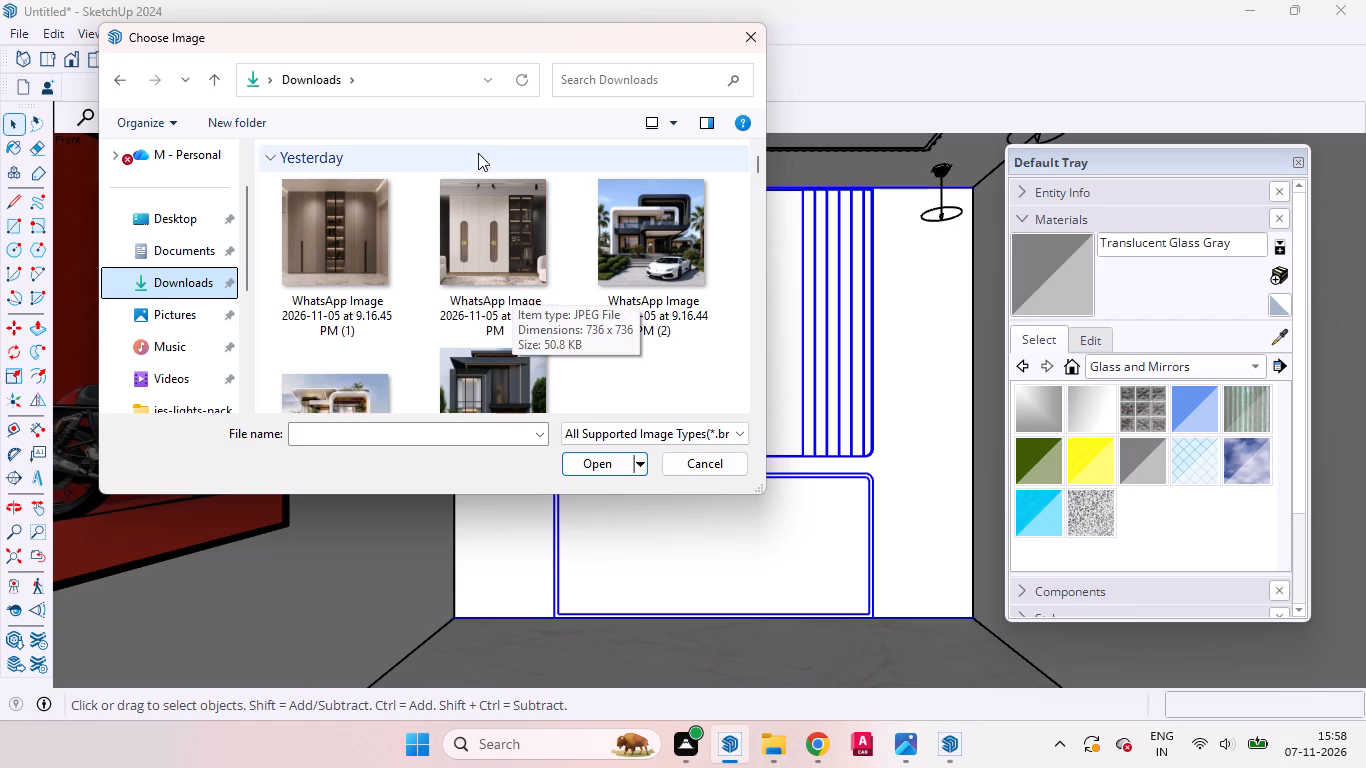
left_click_drag(448, 47, 596, 72)
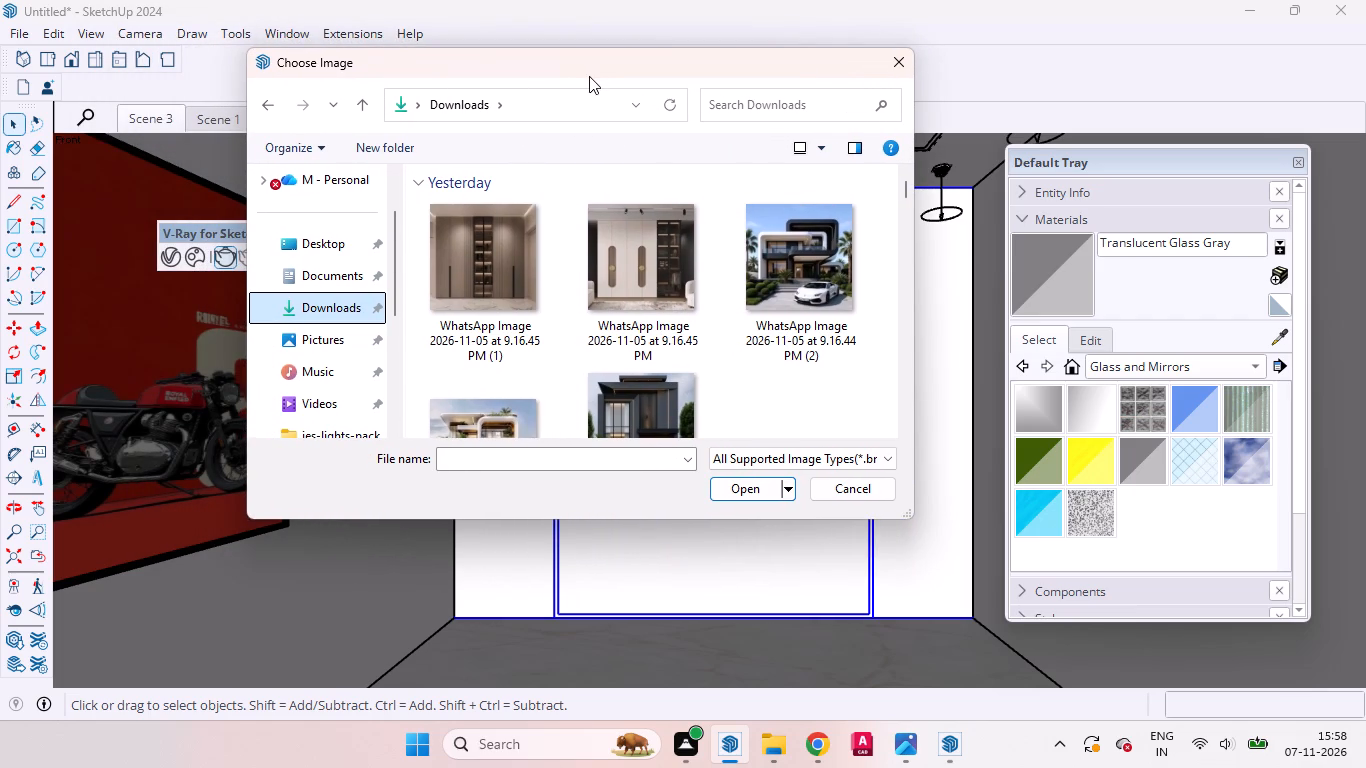
scroll(598, 267, "down", 13)
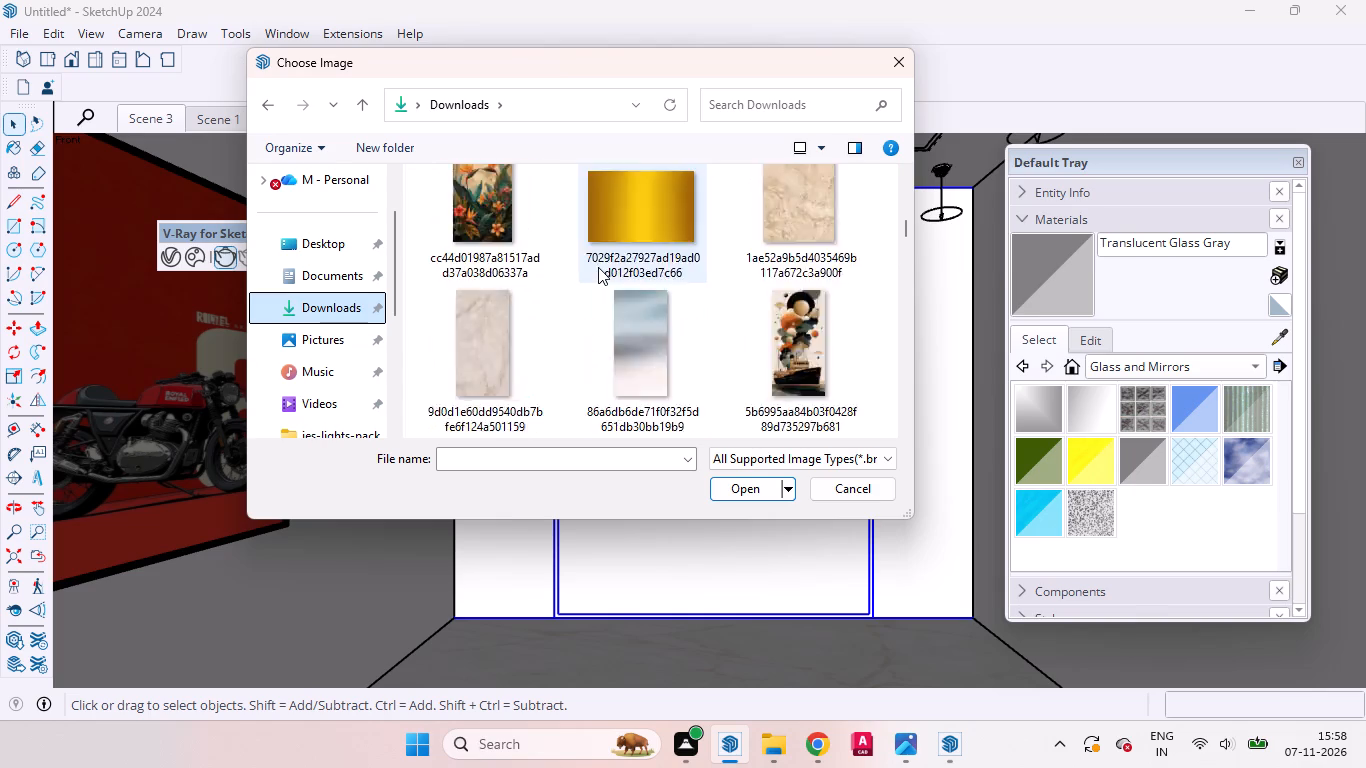
scroll(598, 267, "down", 4)
scroll(598, 267, "up", 2)
scroll(598, 267, "down", 1)
scroll(598, 267, "up", 2)
scroll(617, 271, "down", 1)
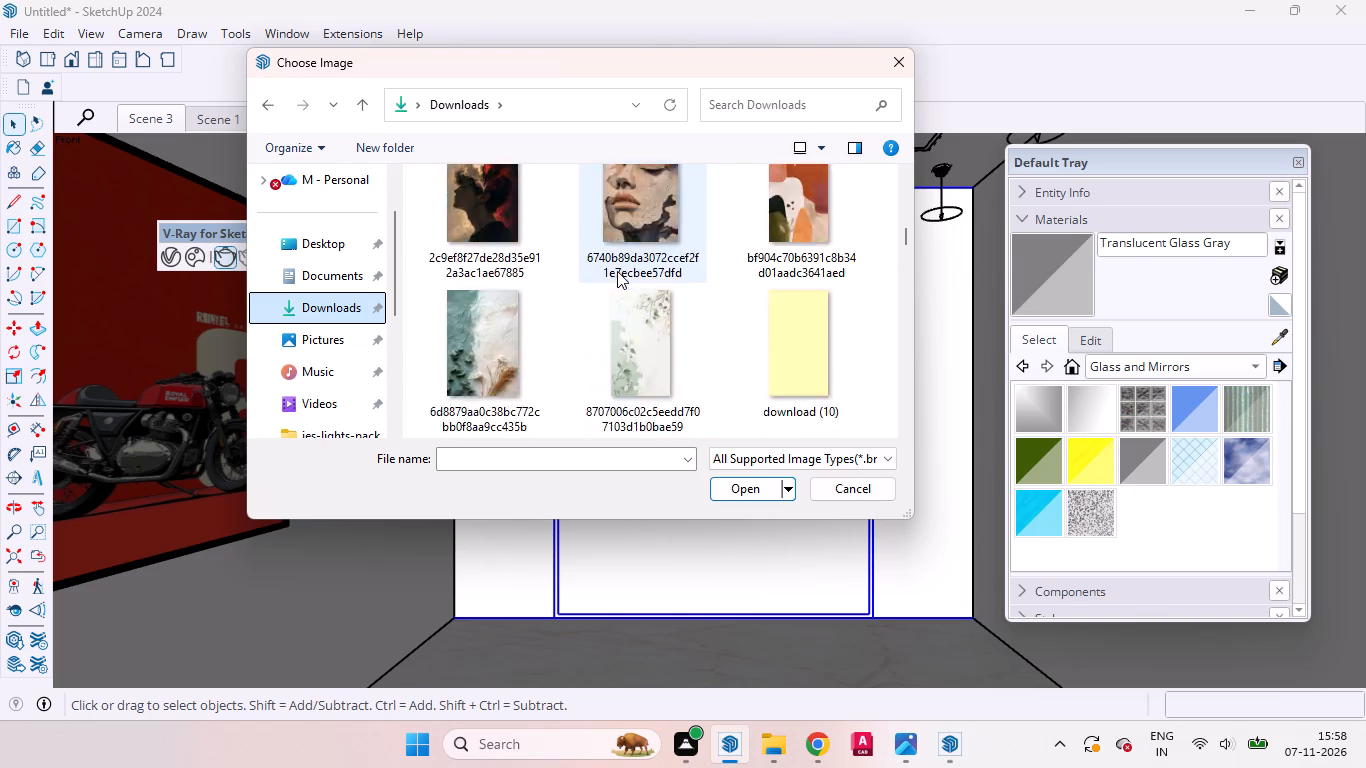
scroll(617, 271, "down", 12)
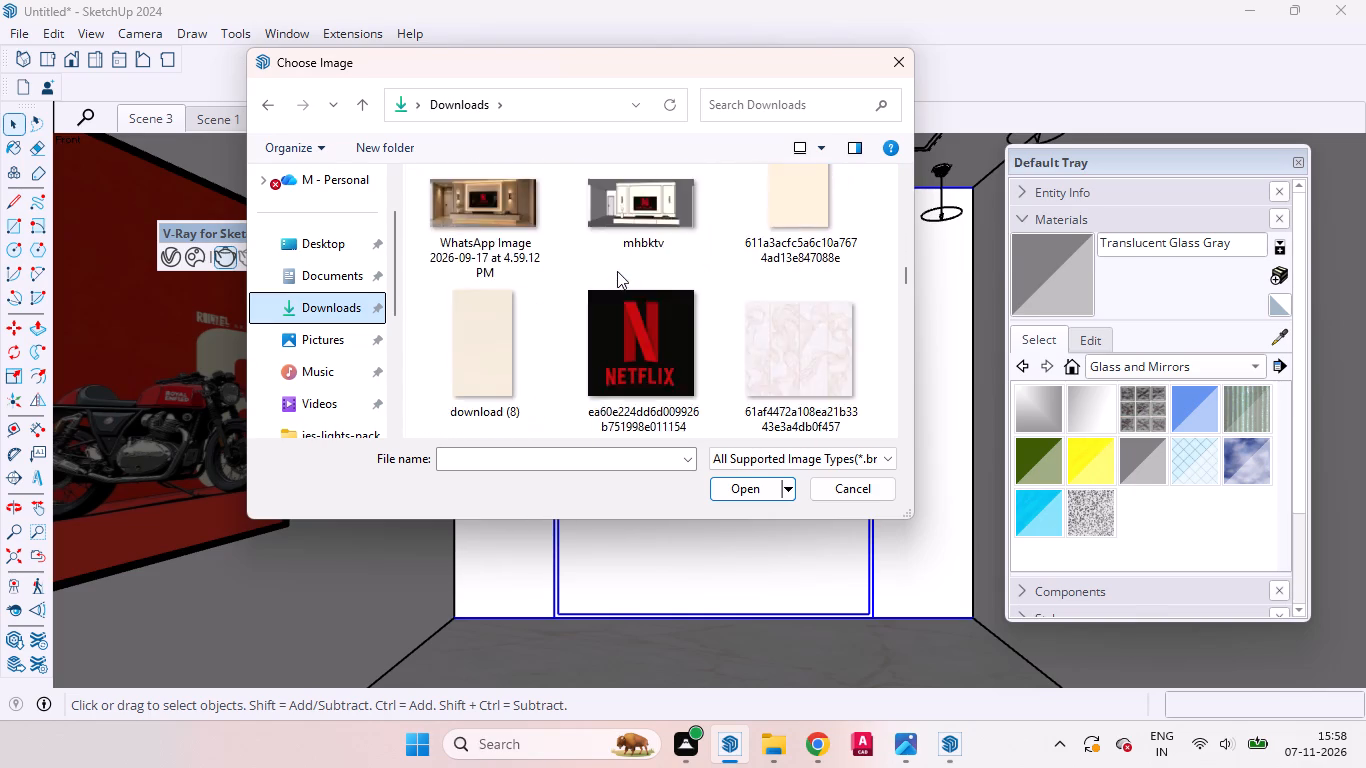
scroll(617, 271, "down", 4)
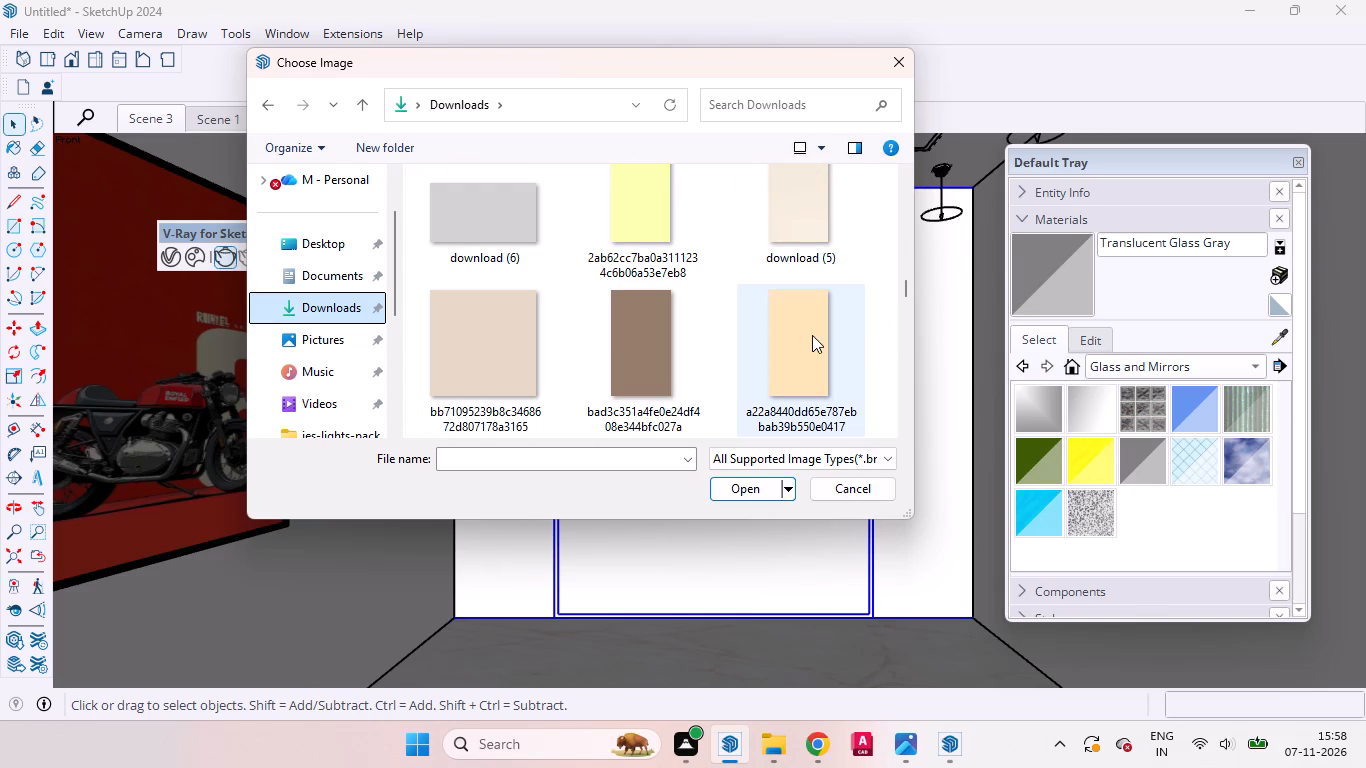
left_click(810, 334)
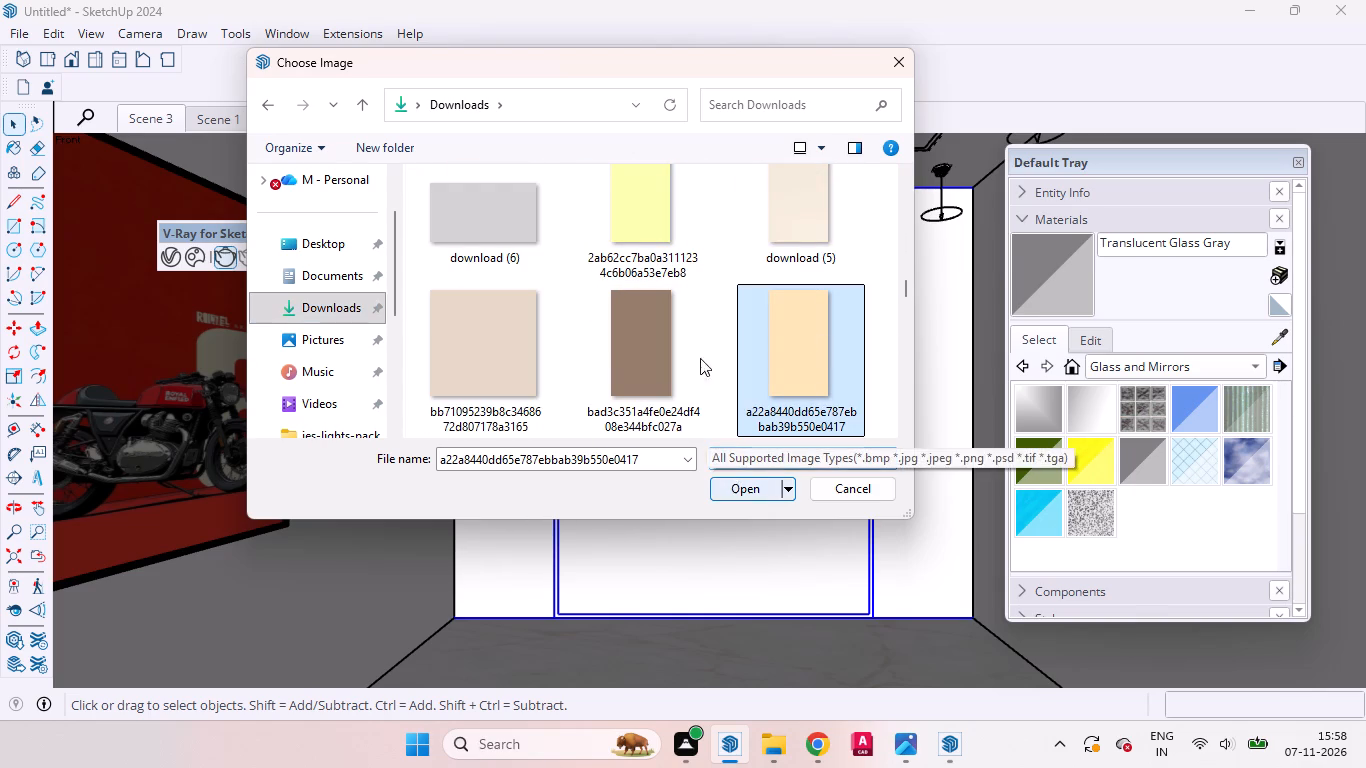
left_click(659, 229)
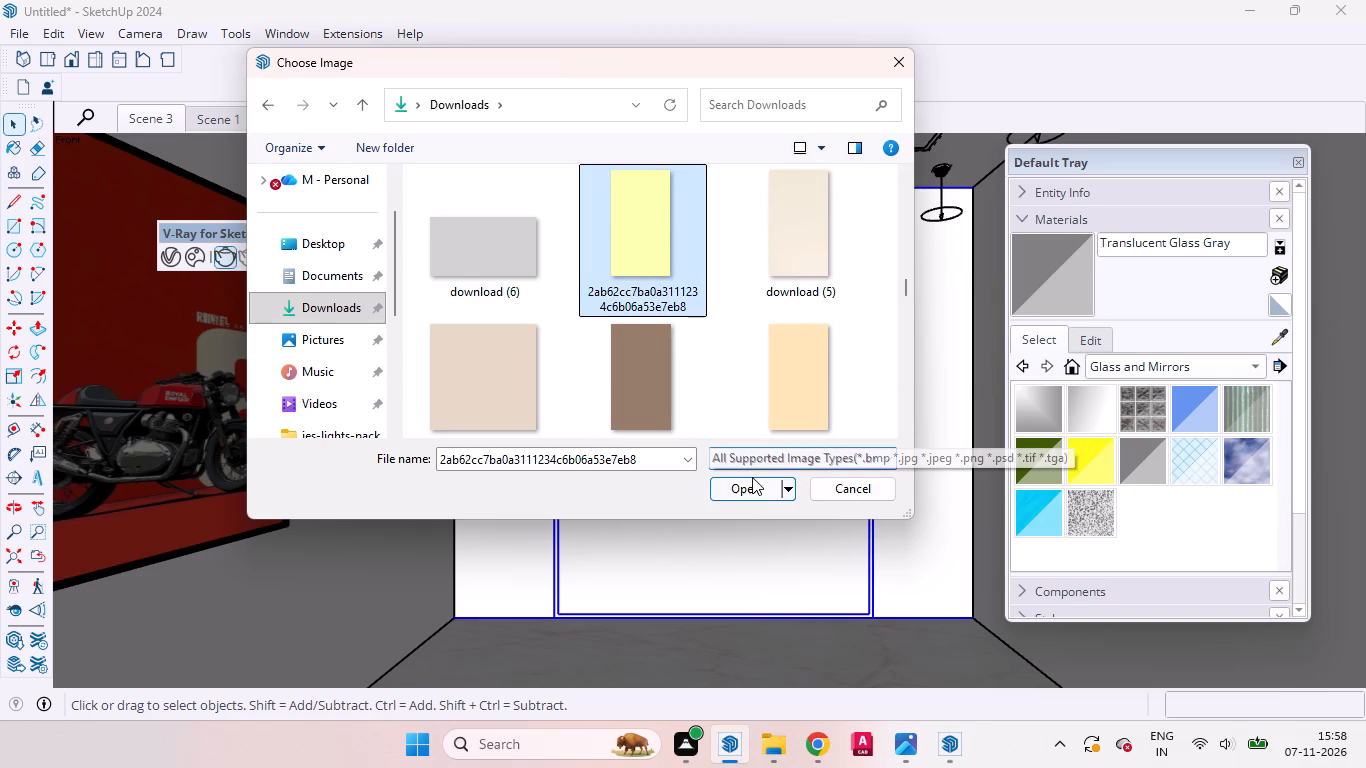
left_click(747, 488)
left_click(890, 617)
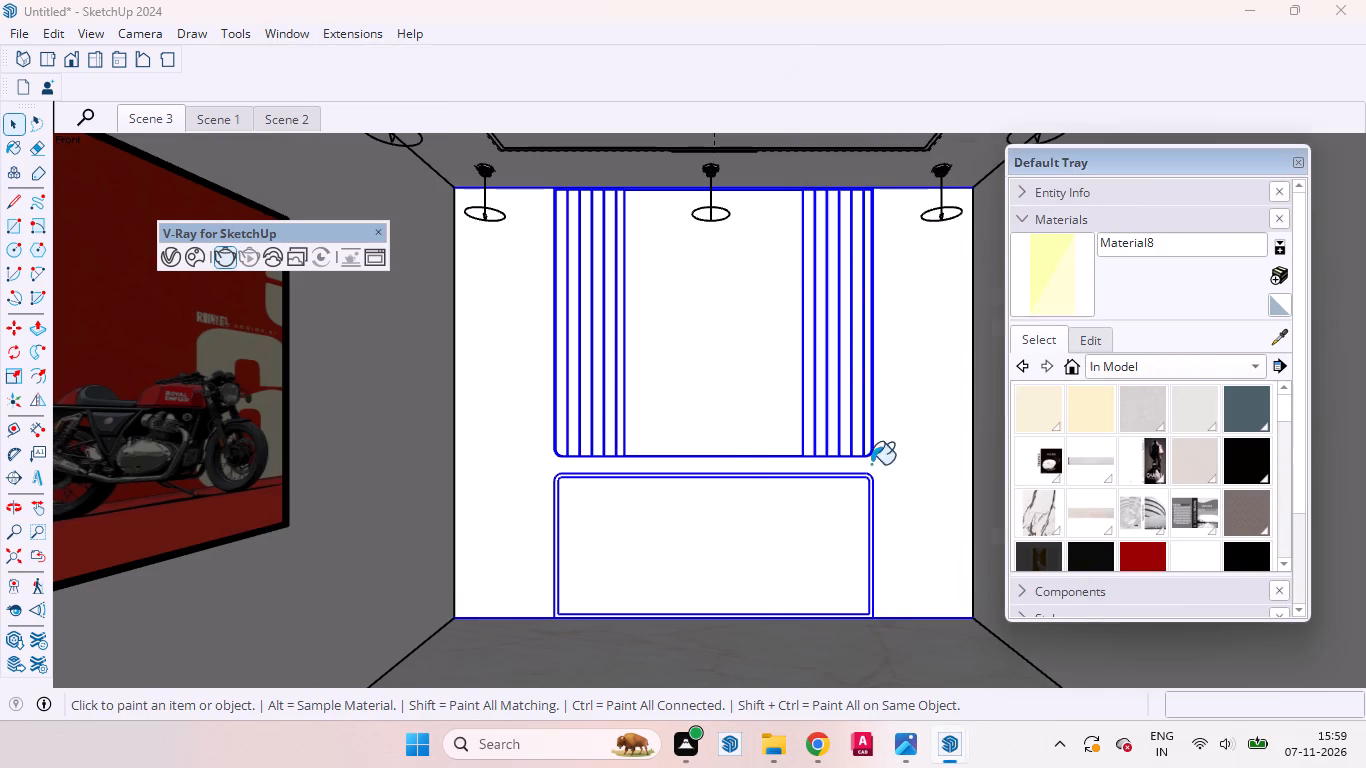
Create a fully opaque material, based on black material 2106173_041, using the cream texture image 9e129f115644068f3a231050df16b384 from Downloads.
scroll(1062, 260, "up", 2)
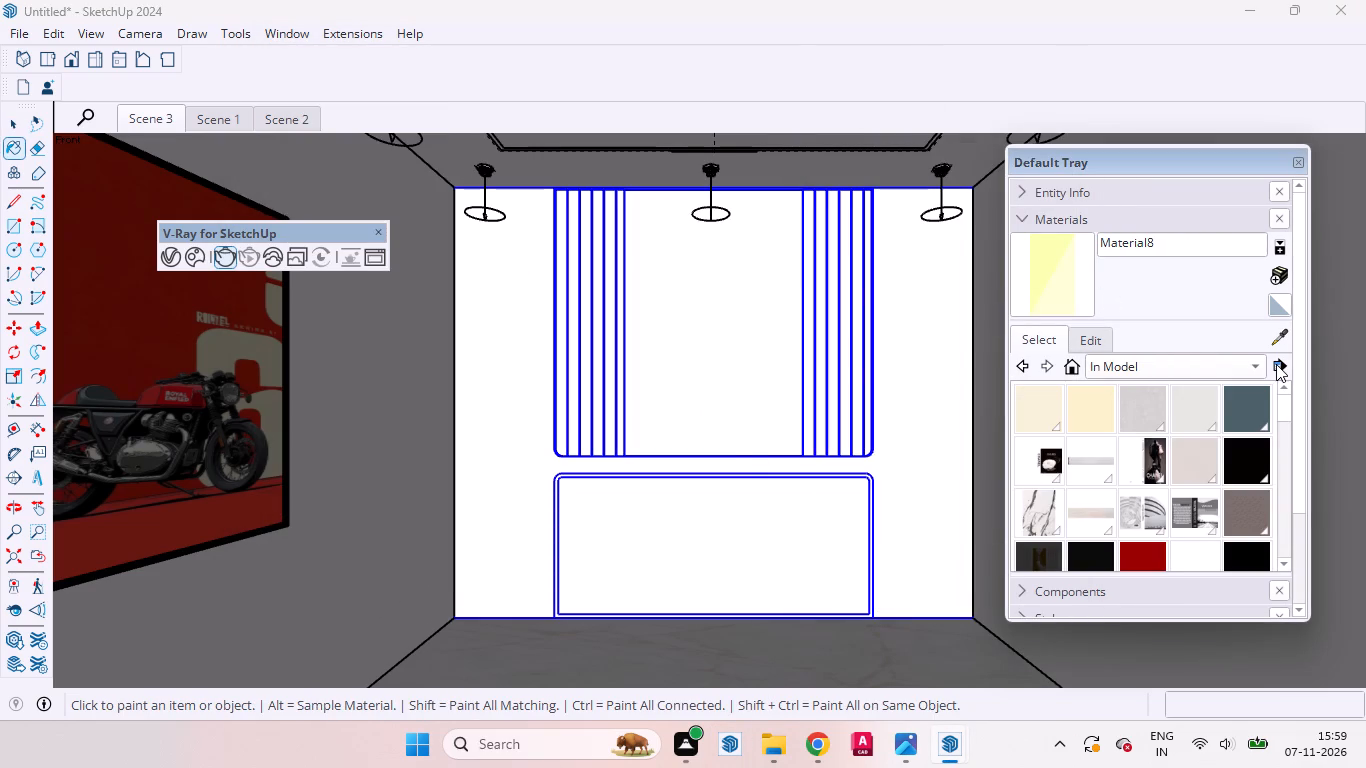
left_click(1240, 461)
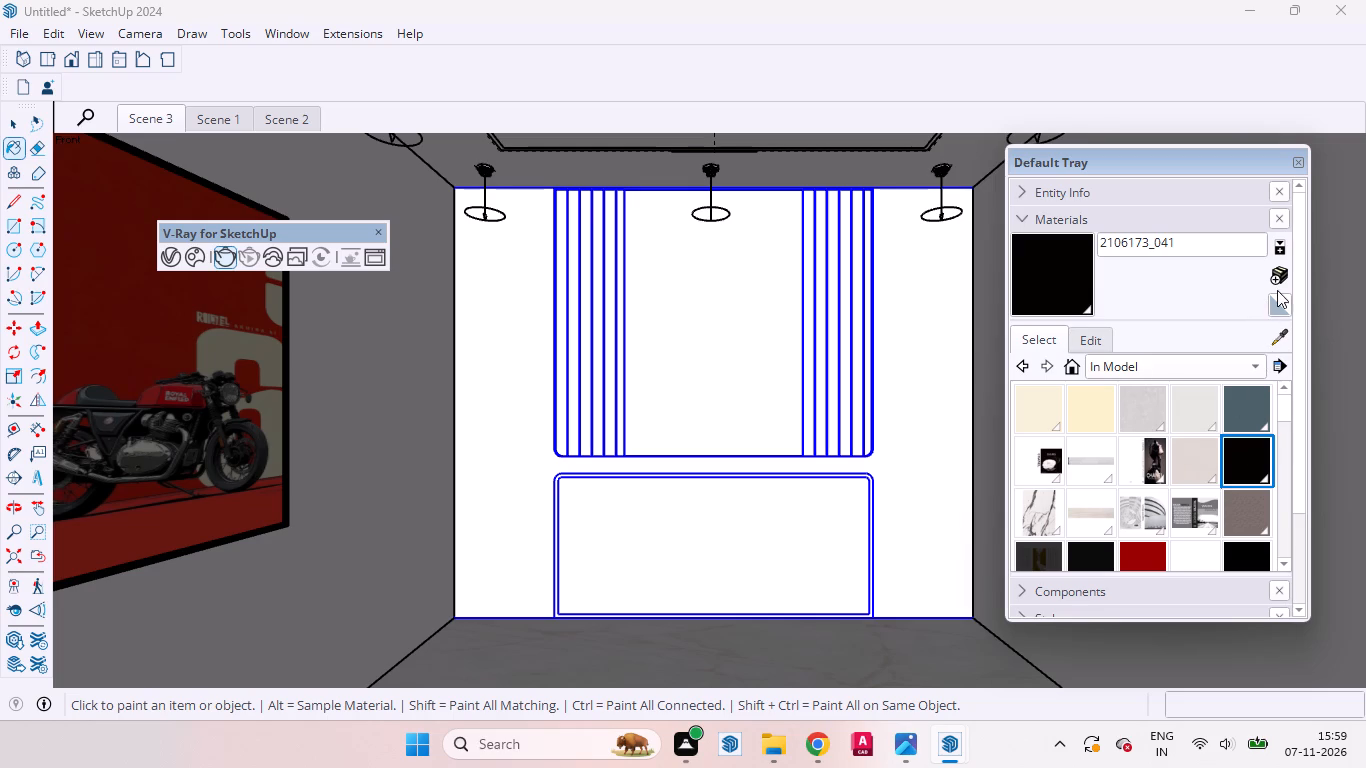
left_click(1279, 278)
left_click(1047, 453)
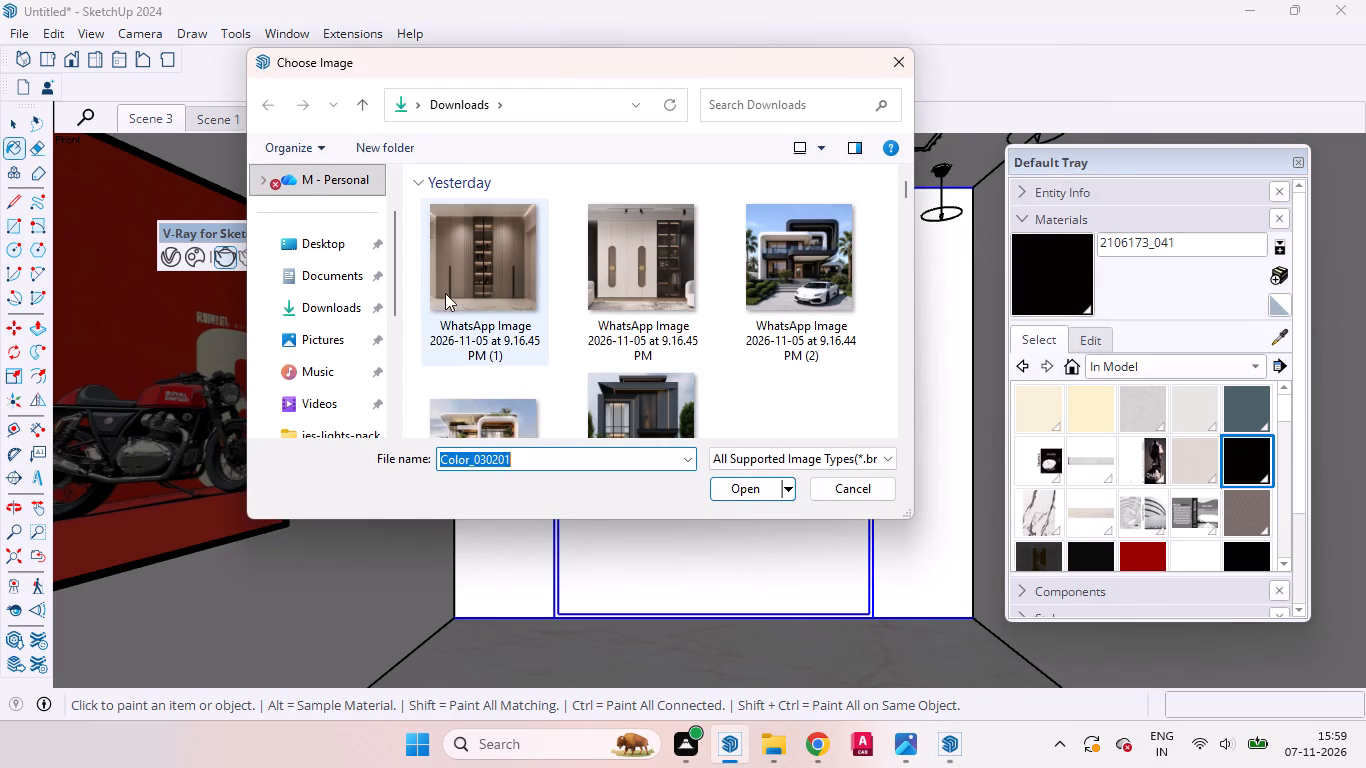
left_click(296, 310)
scroll(535, 314, "down", 1)
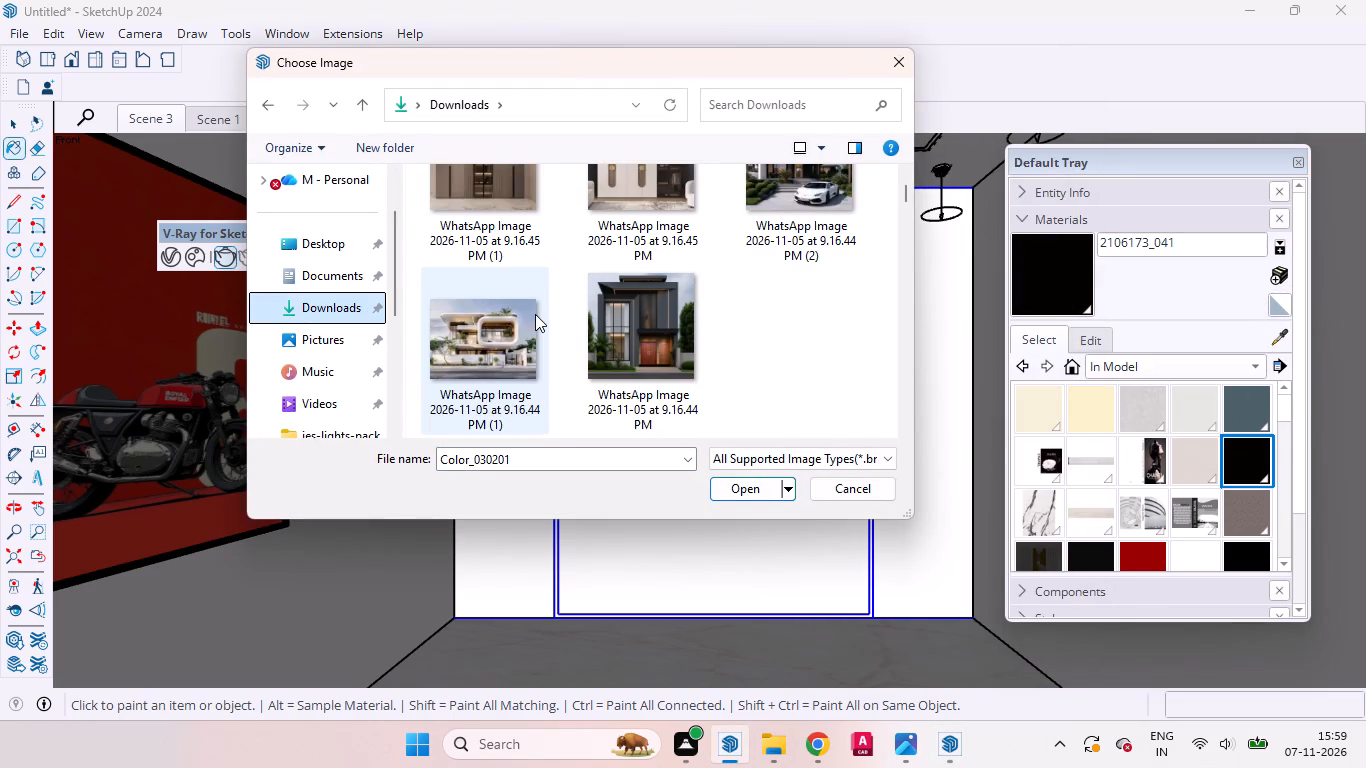
scroll(535, 314, "down", 7)
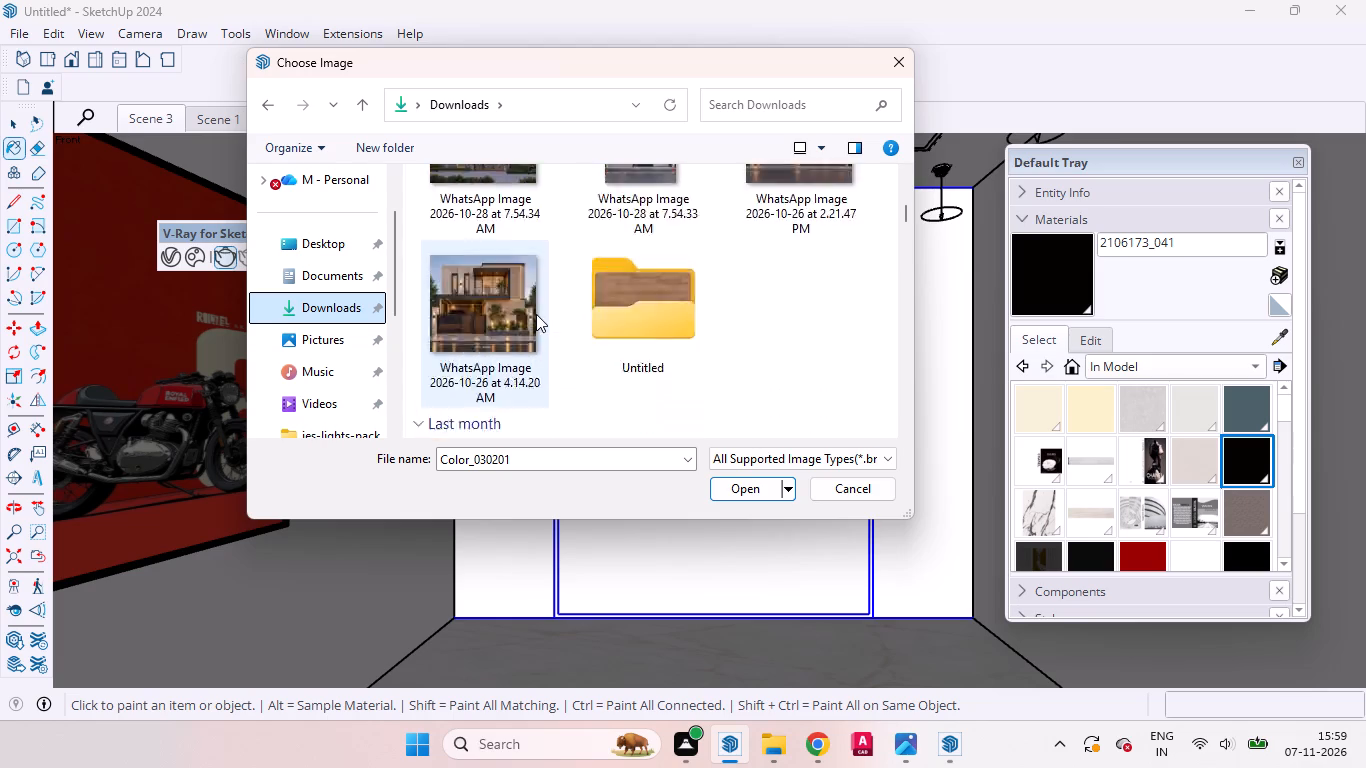
scroll(536, 314, "down", 3)
scroll(536, 314, "up", 1)
scroll(536, 314, "down", 4)
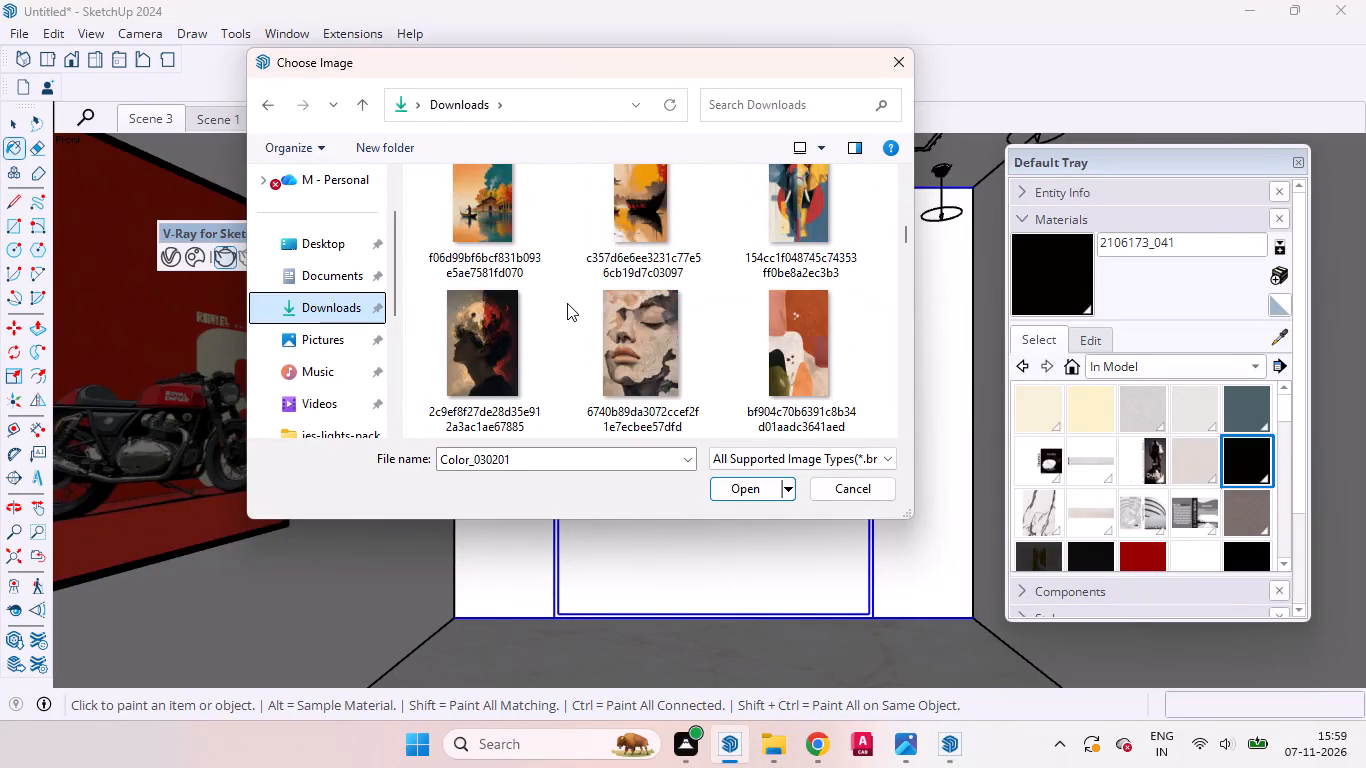
scroll(567, 303, "down", 7)
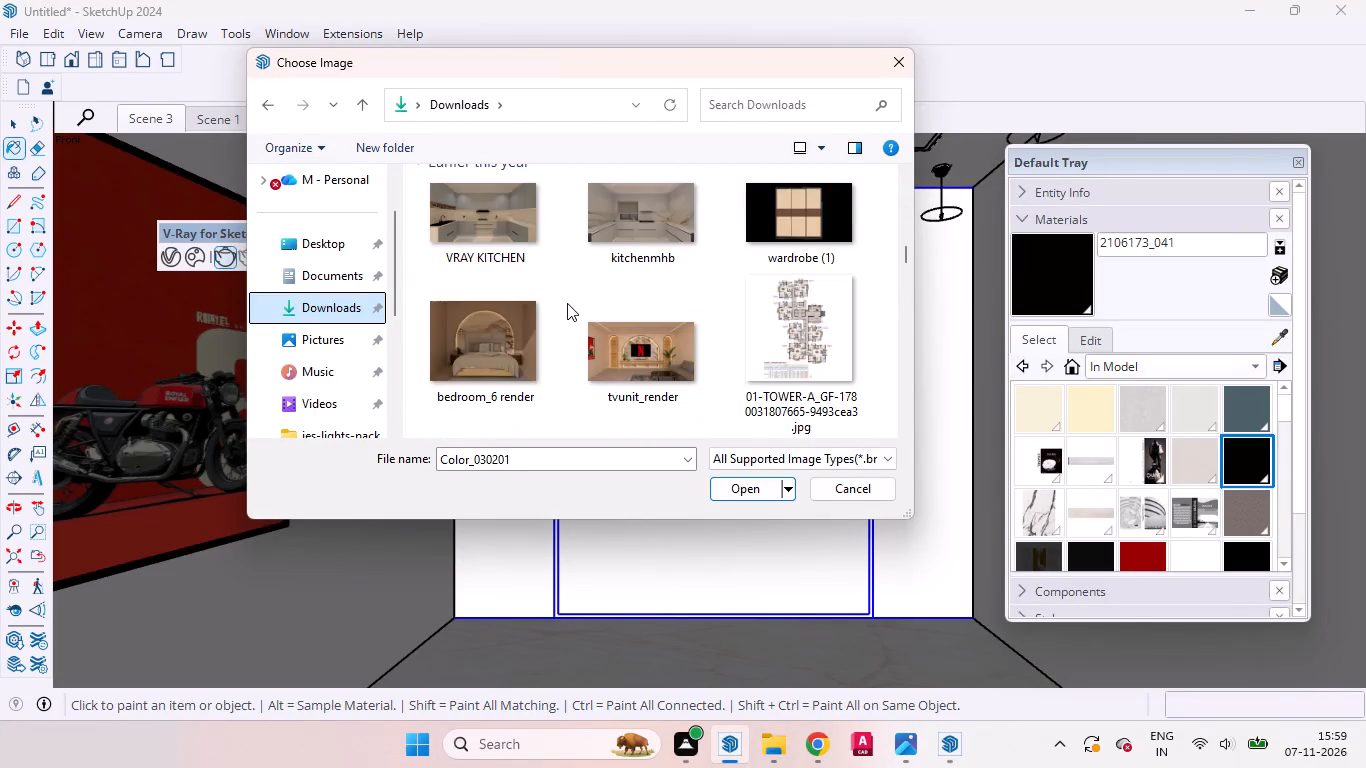
scroll(567, 303, "down", 5)
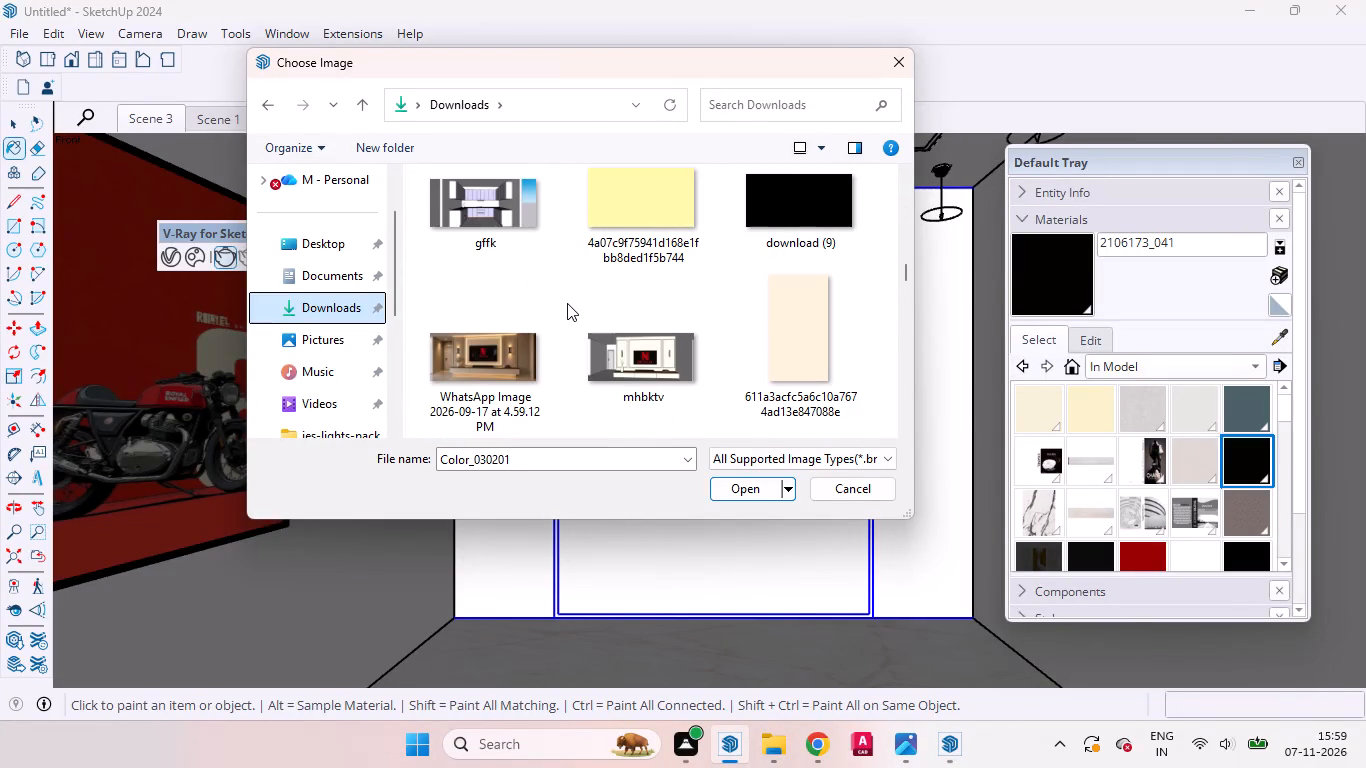
scroll(583, 282, "down", 4)
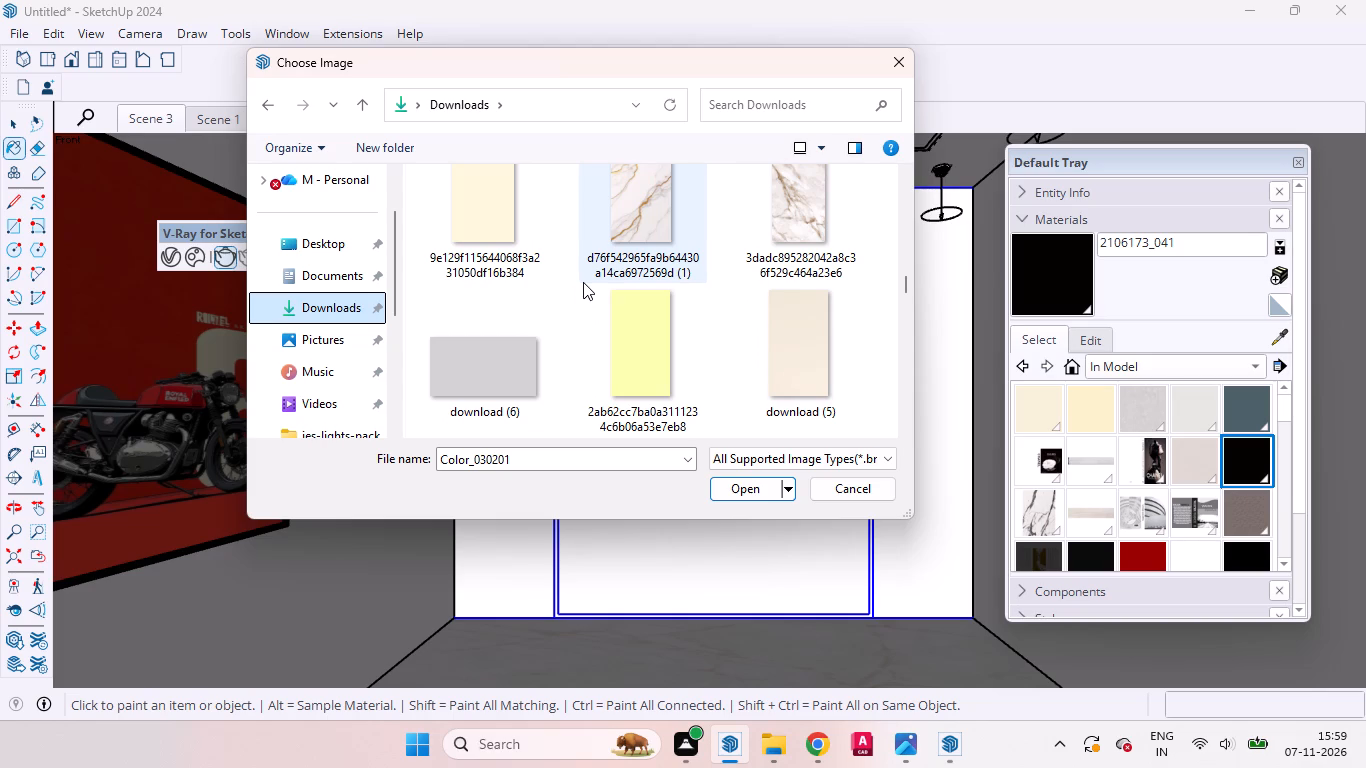
left_click(484, 208)
left_click(756, 485)
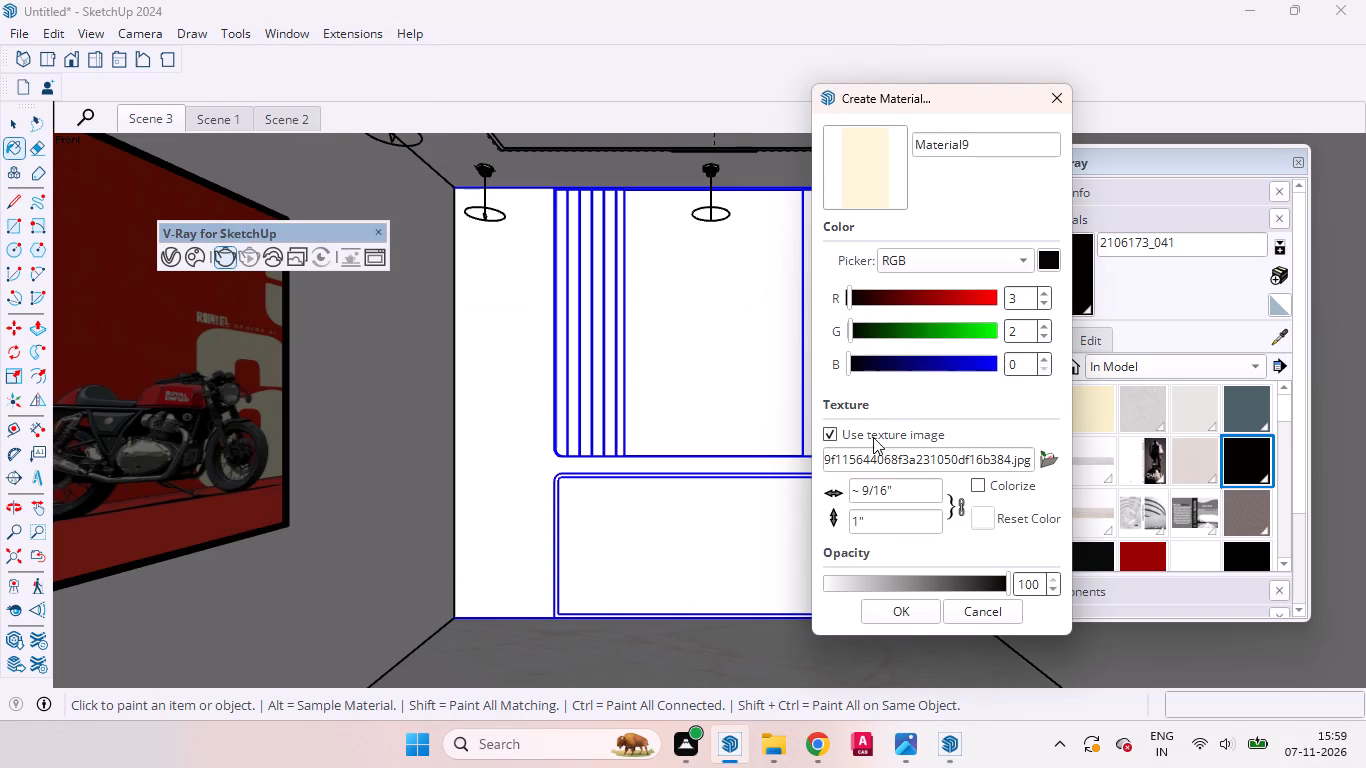
left_click(908, 608)
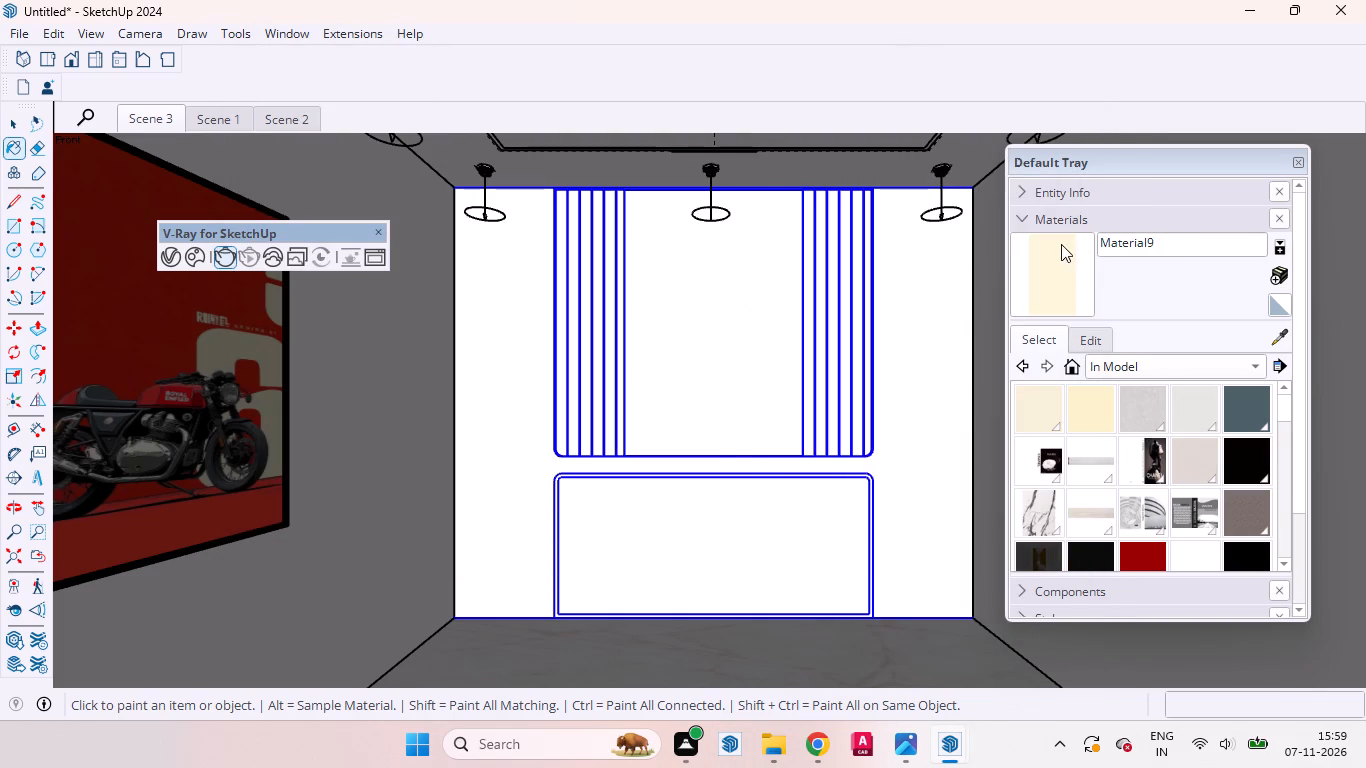
Inside the back wall group, paint both slat sets, the upper centre panel, the lower panel and the surrounding wall with cream Material9.
left_click(1041, 289)
scroll(545, 286, "up", 9)
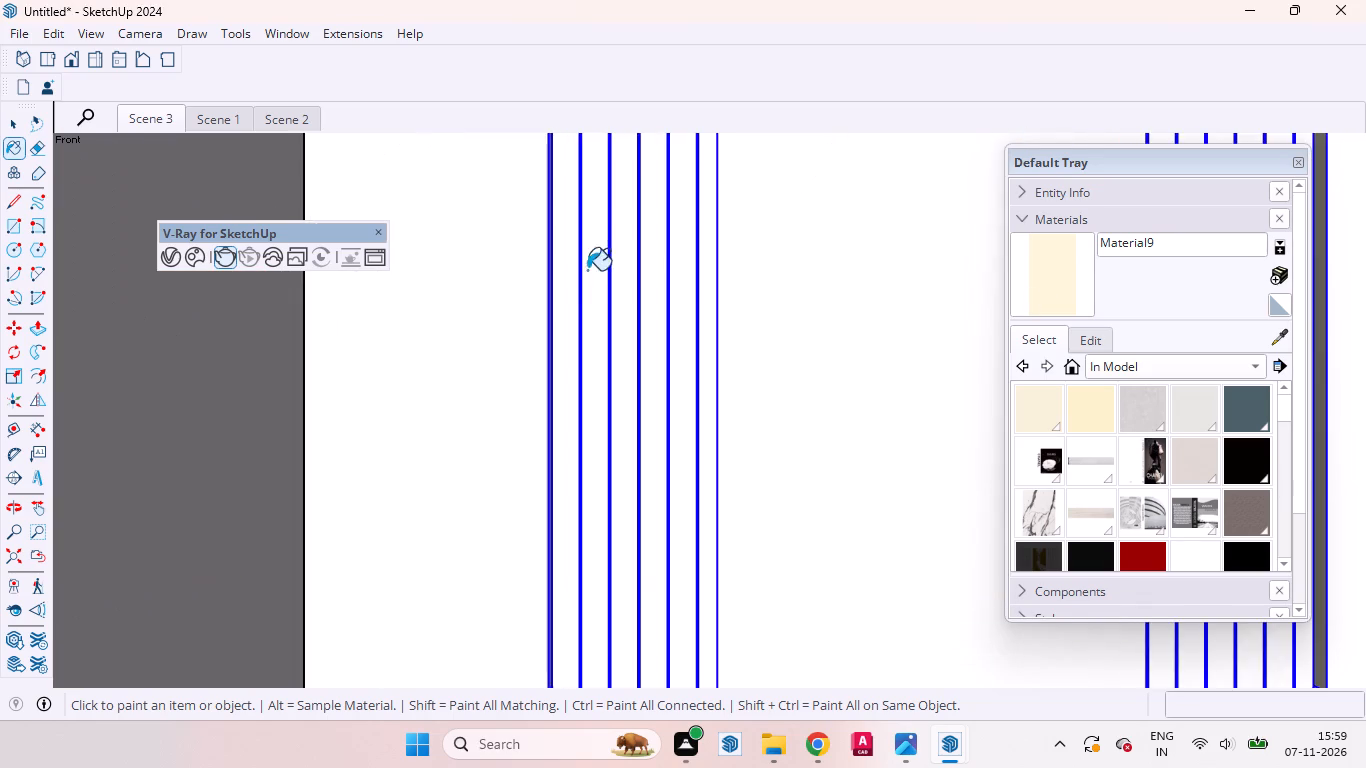
scroll(582, 320, "down", 9)
key("space")
triple_click(602, 329)
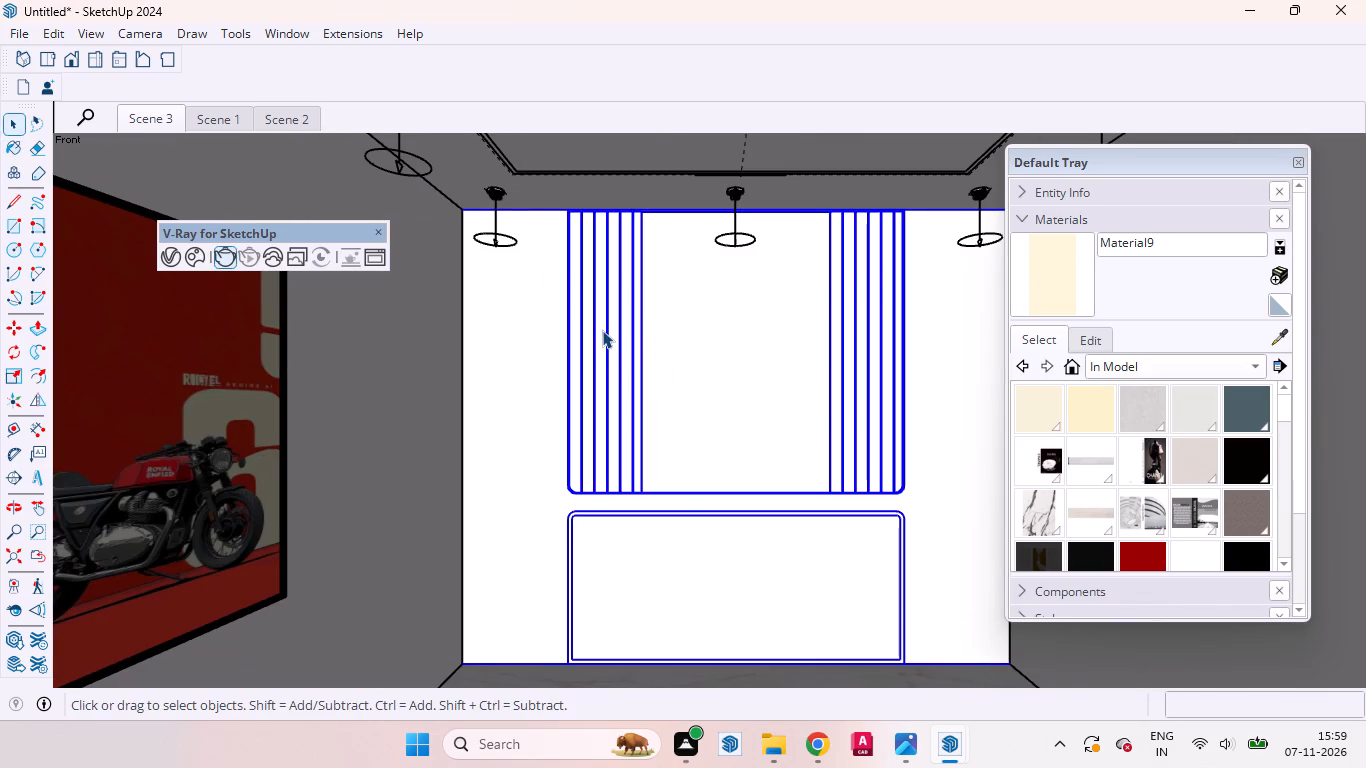
left_click(615, 308)
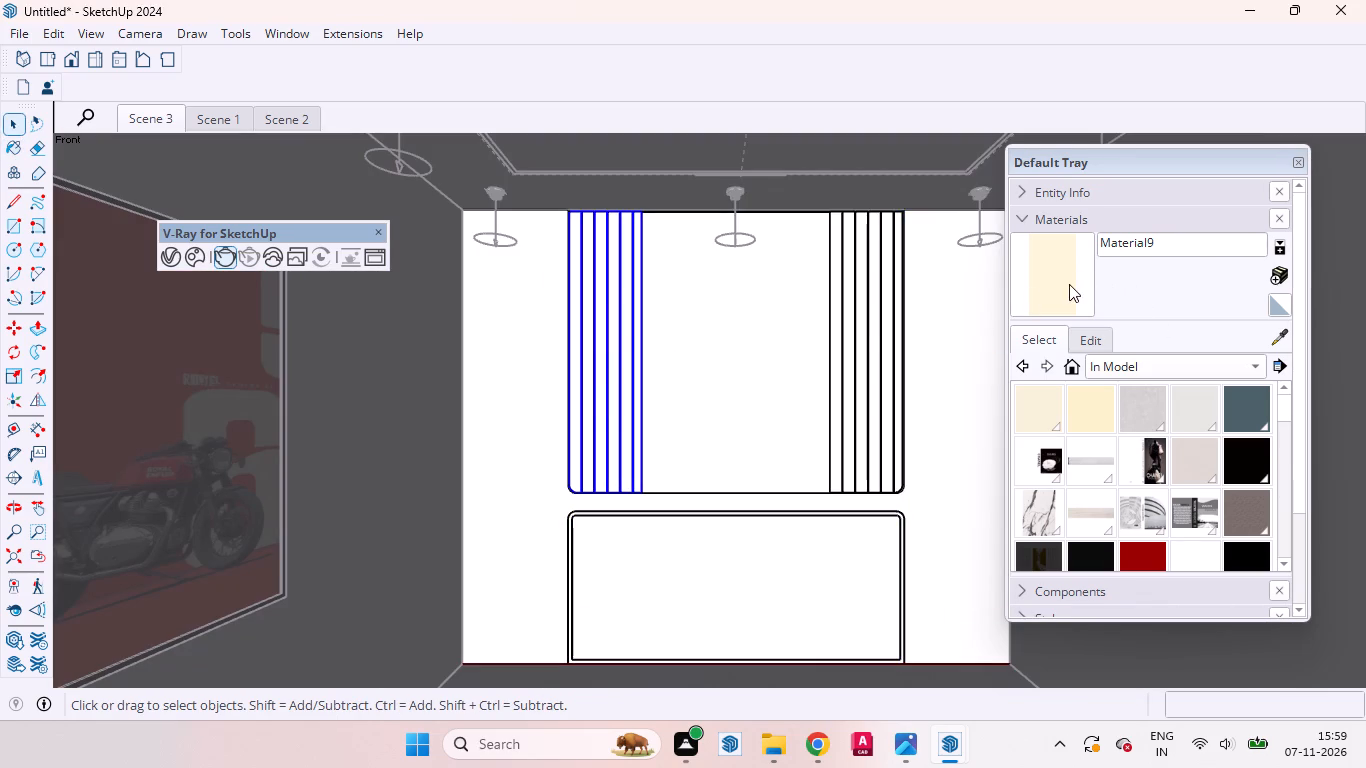
left_click(1051, 282)
left_click(590, 332)
left_click(864, 326)
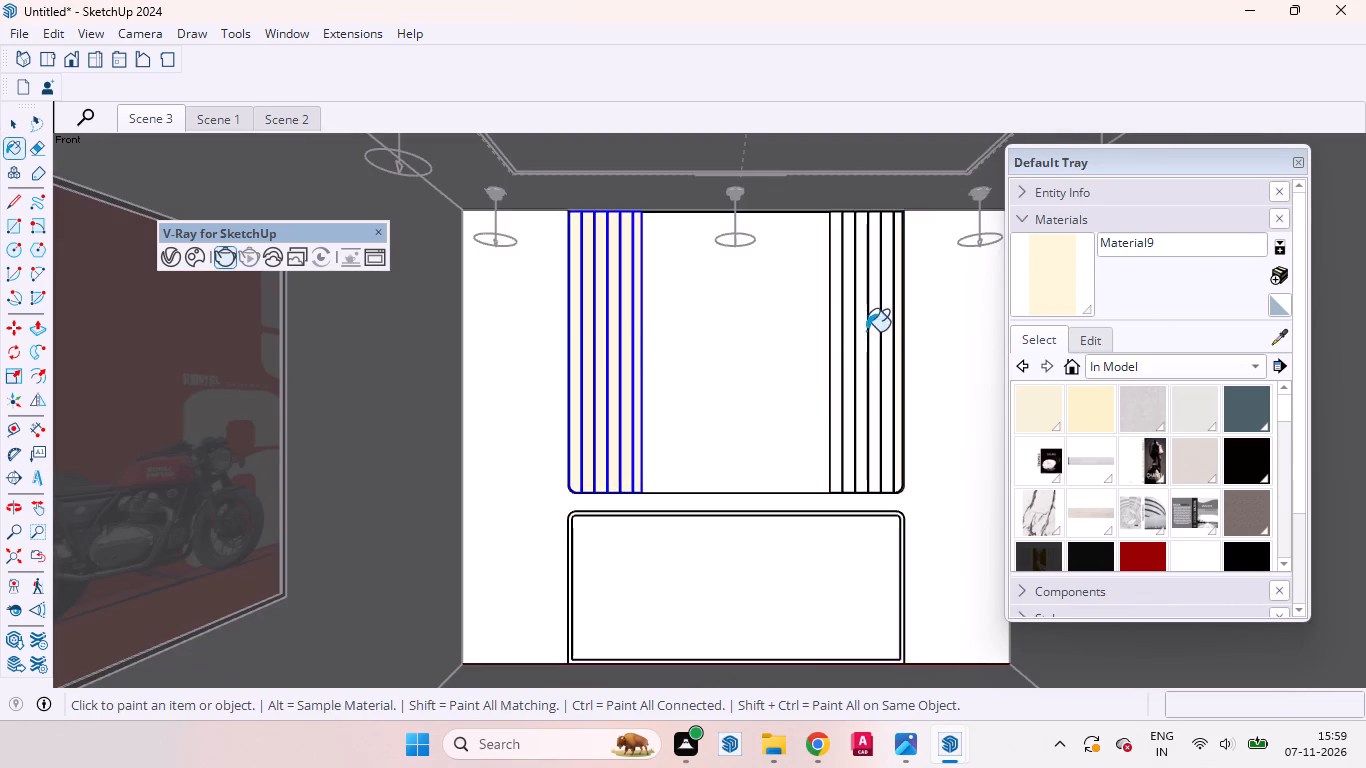
left_click(724, 583)
left_click(712, 403)
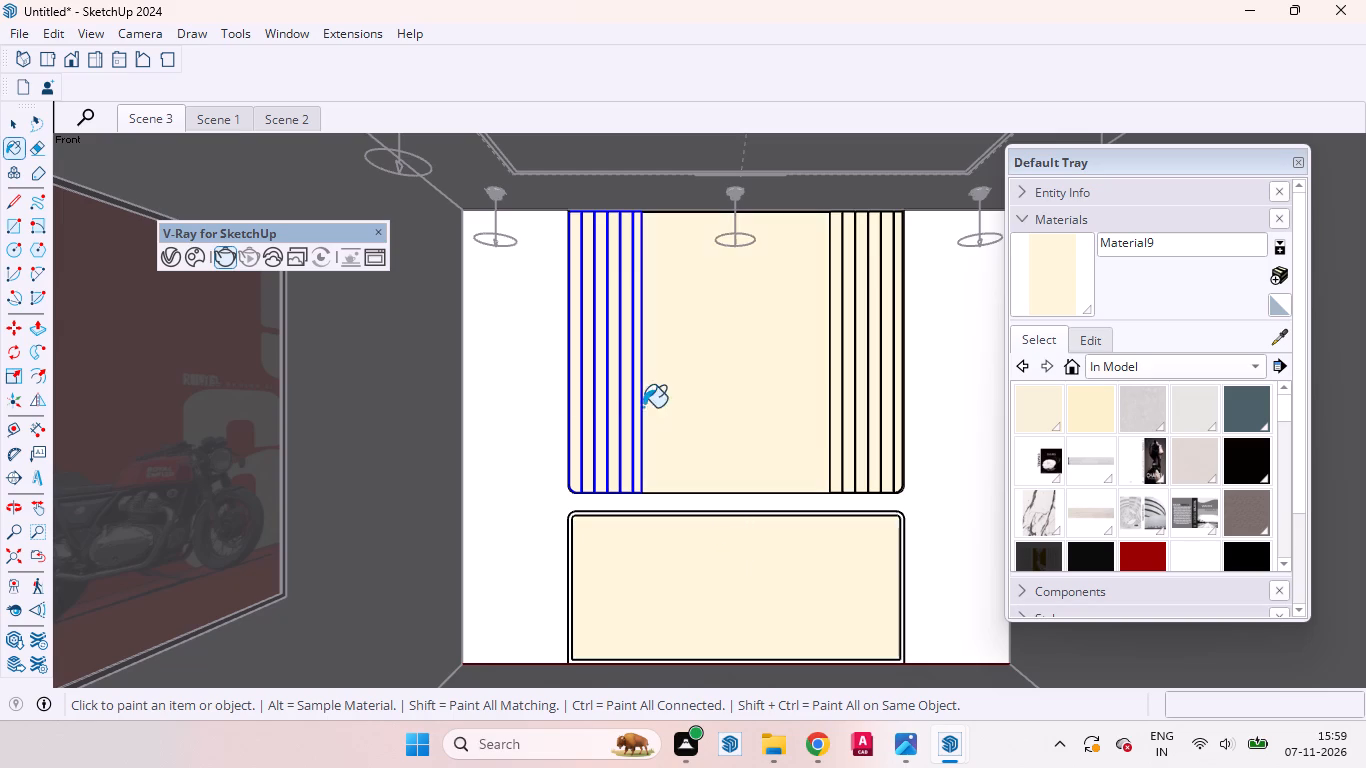
left_click(529, 416)
left_click(967, 464)
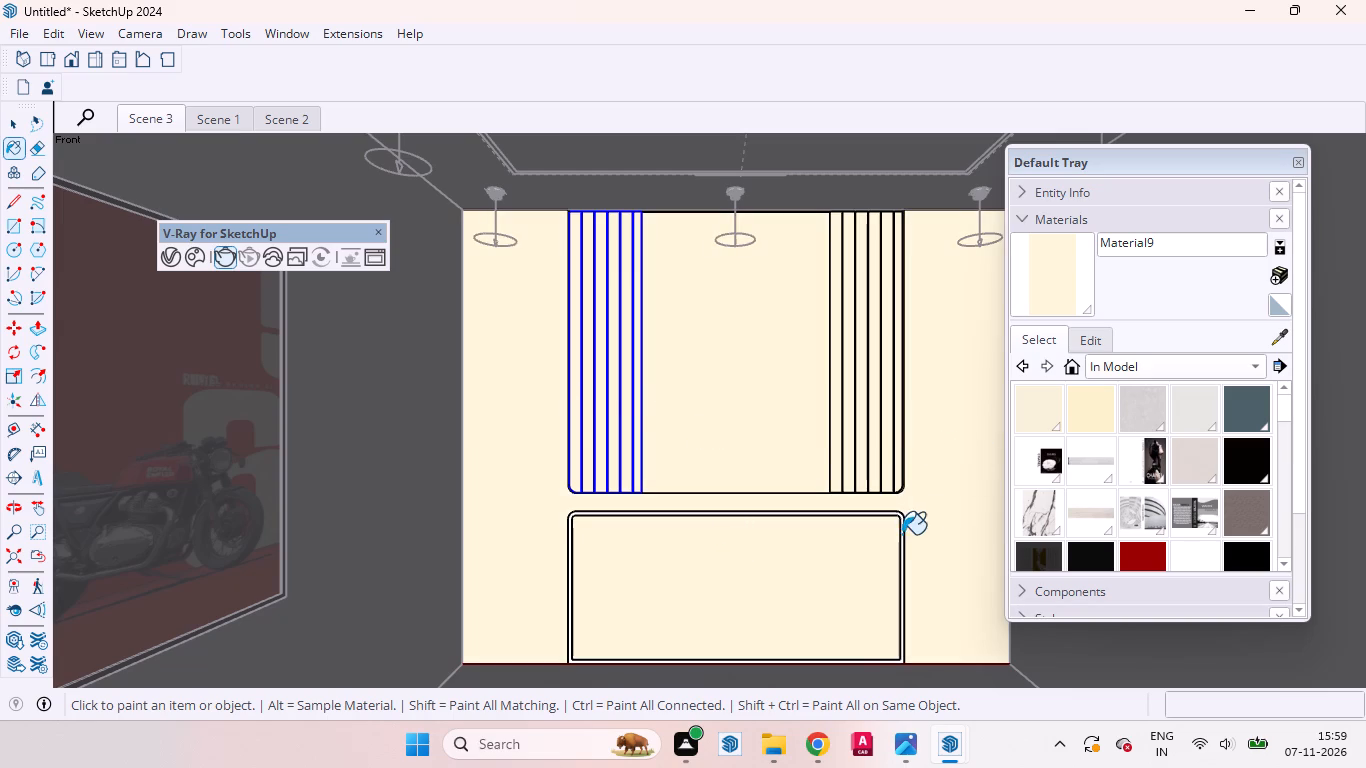
Paint the lower panel's rounded border with cream Material9, go over the slat edges, and leave the wall group.
scroll(898, 530, "up", 11)
scroll(901, 520, "down", 1)
scroll(902, 520, "up", 5)
left_click(909, 501)
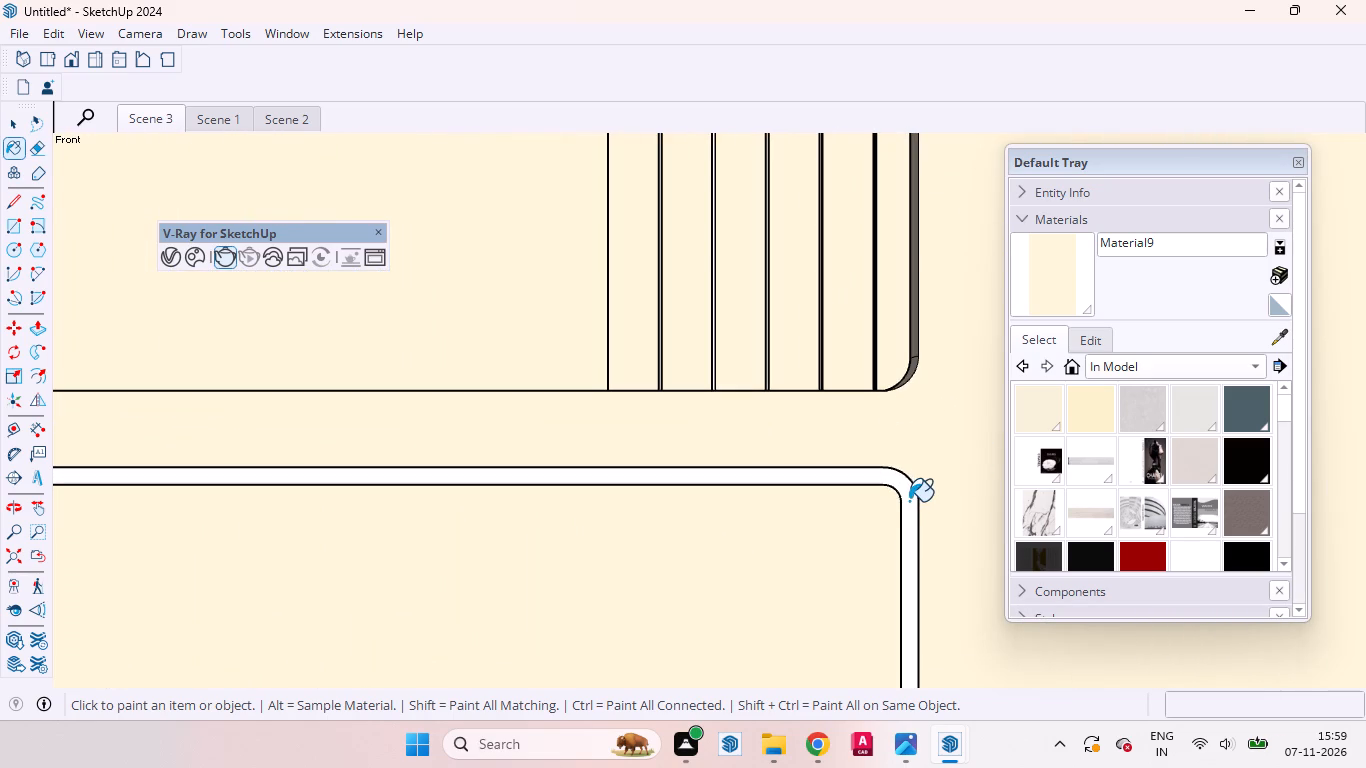
middle_click_drag(781, 432, 734, 503)
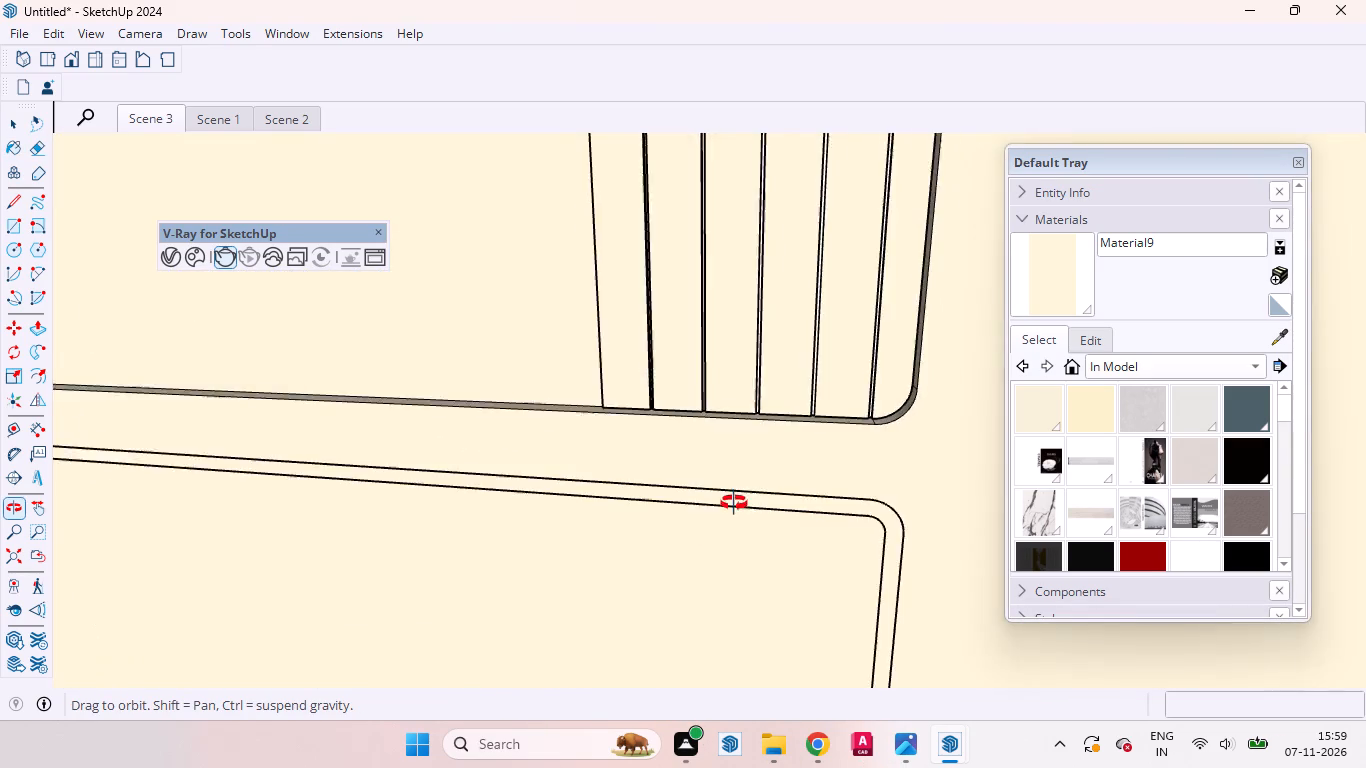
middle_click_drag(734, 503, 737, 498)
scroll(740, 484, "up", 1)
scroll(848, 389, "down", 5)
scroll(226, 347, "up", 7)
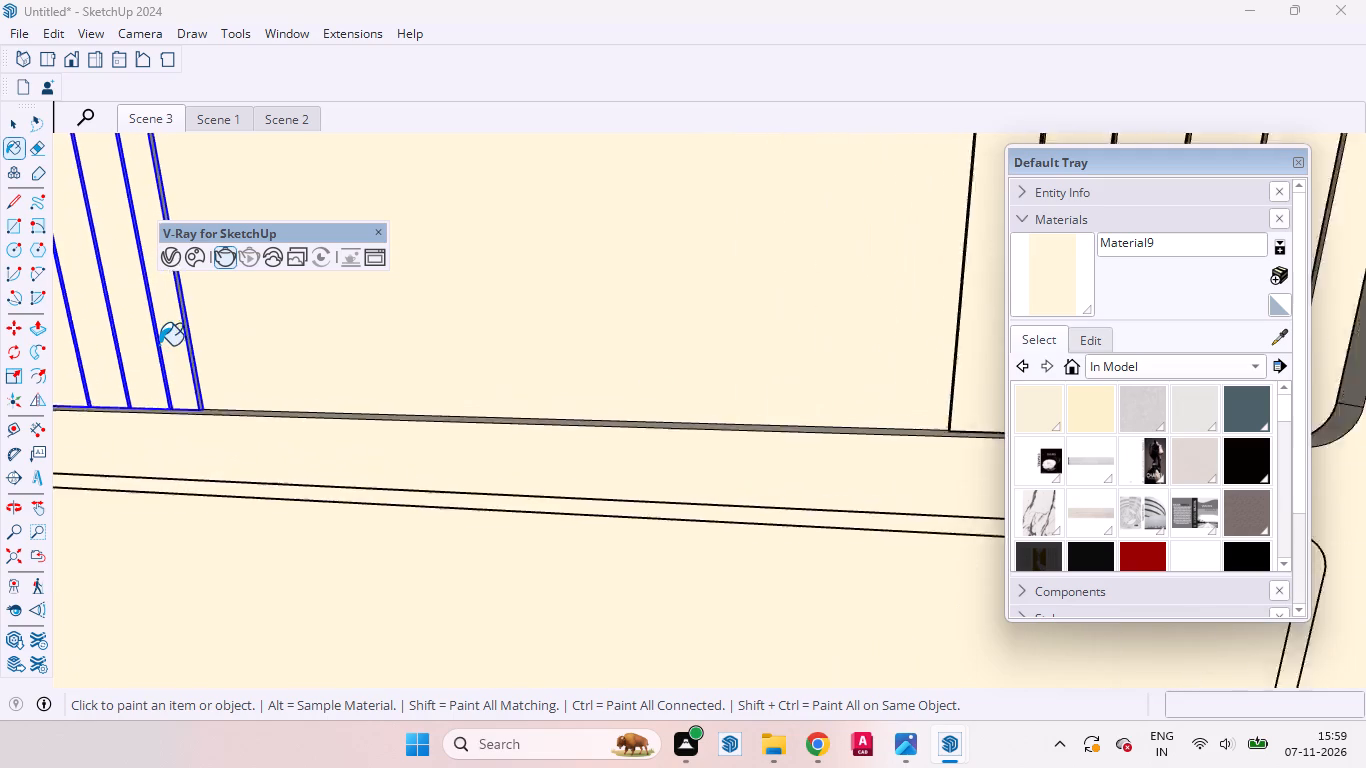
scroll(159, 345, "up", 16)
middle_click_drag(258, 472, 39, 482)
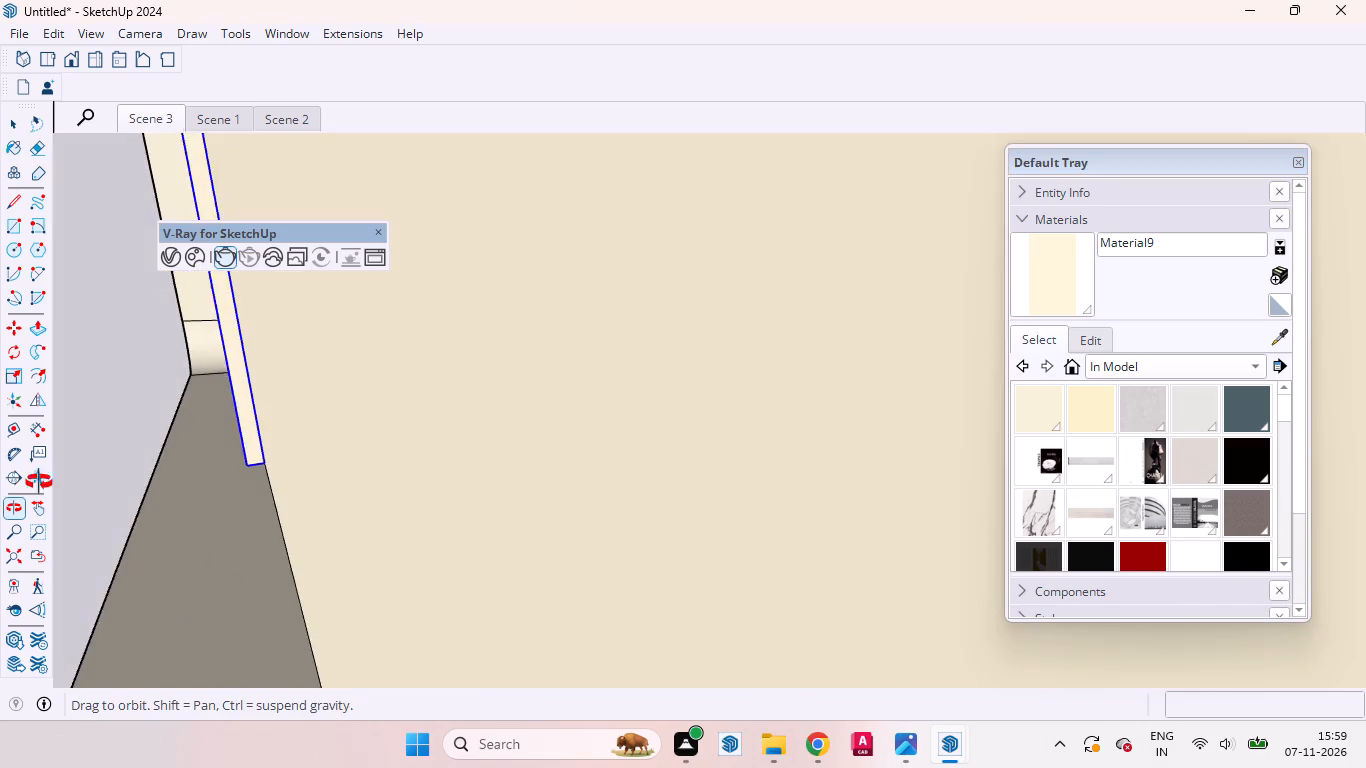
middle_click_drag(39, 482, 43, 480)
left_click(141, 347)
middle_click_drag(157, 386, 396, 388)
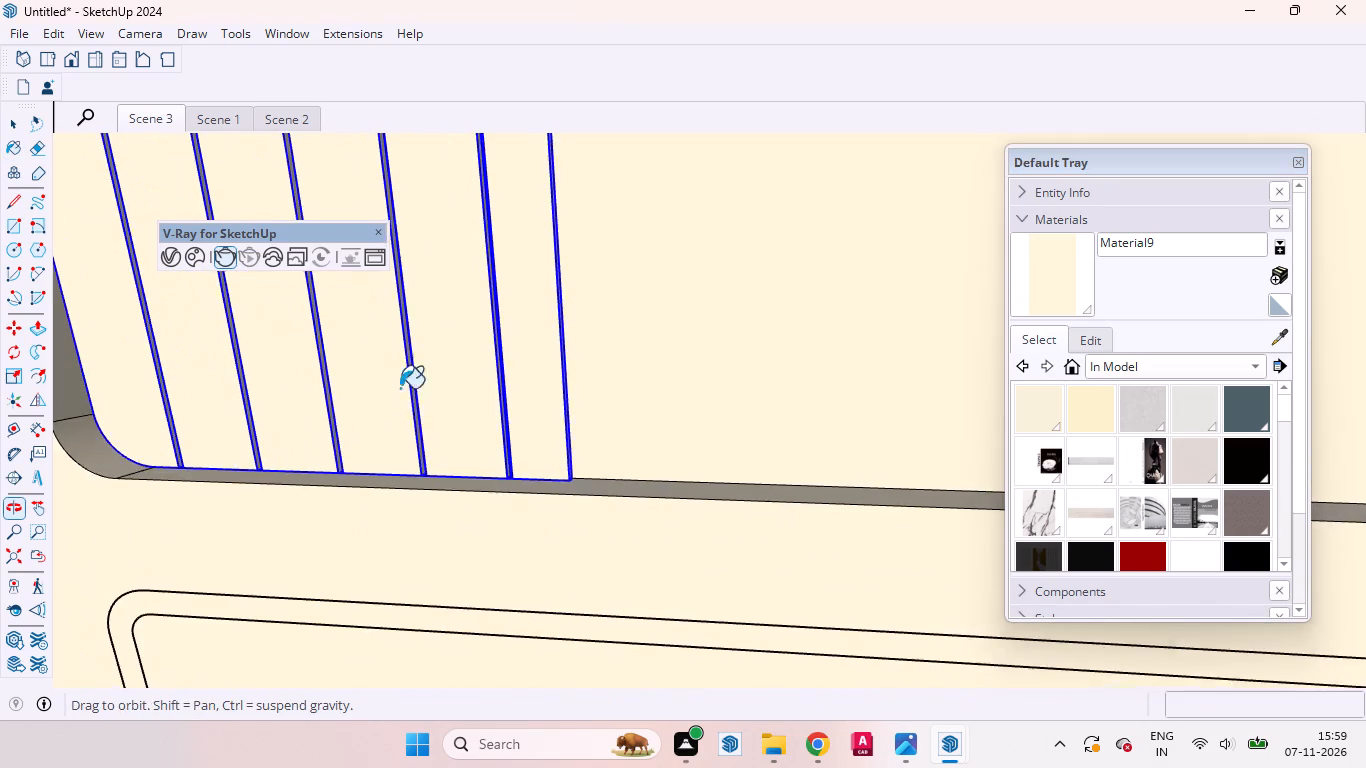
key("space")
scroll(608, 266, "down", 15)
scroll(599, 219, "up", 2)
scroll(599, 219, "down", 6)
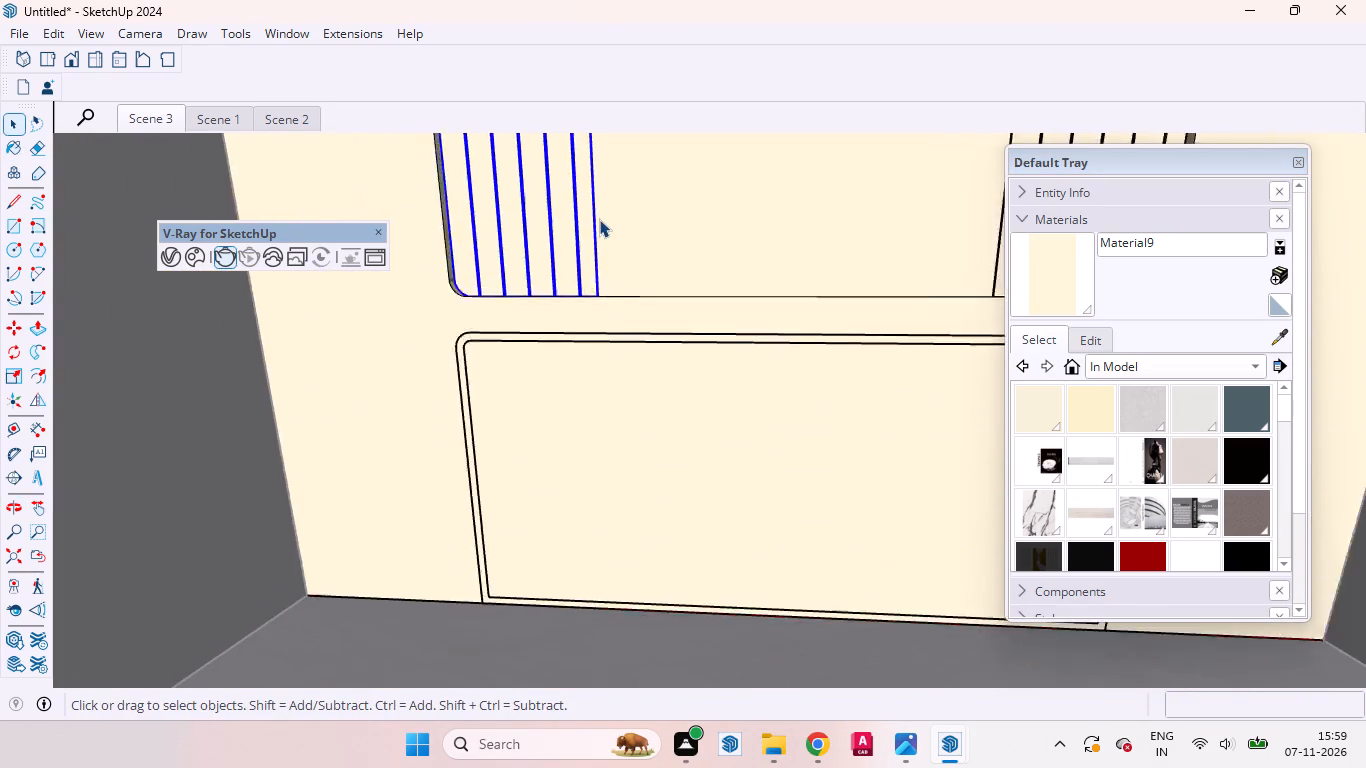
scroll(599, 219, "down", 6)
left_click(628, 536)
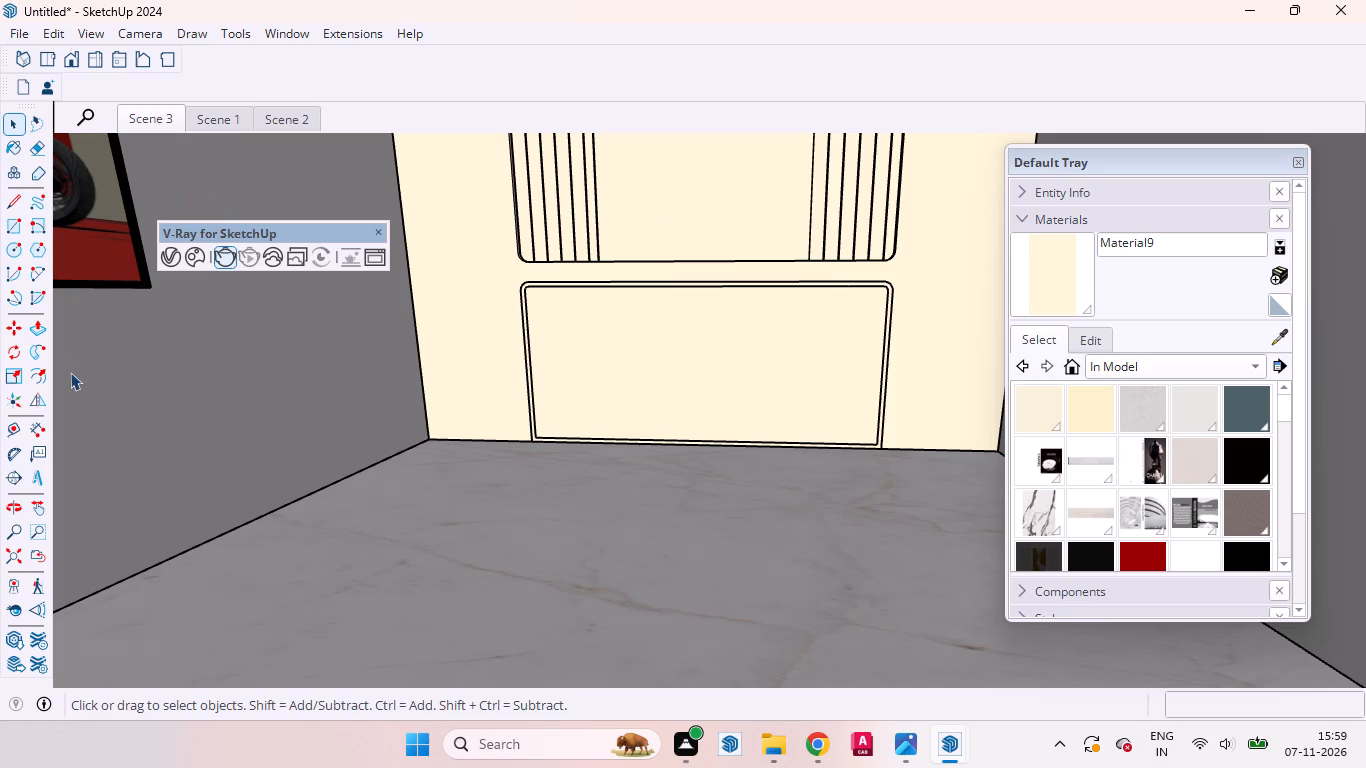
Examine the cream-painted back wall from several angles, move the materials tray clear of it, and return to the Scene 3 view.
left_click(42, 500)
left_click_drag(546, 234, 544, 389)
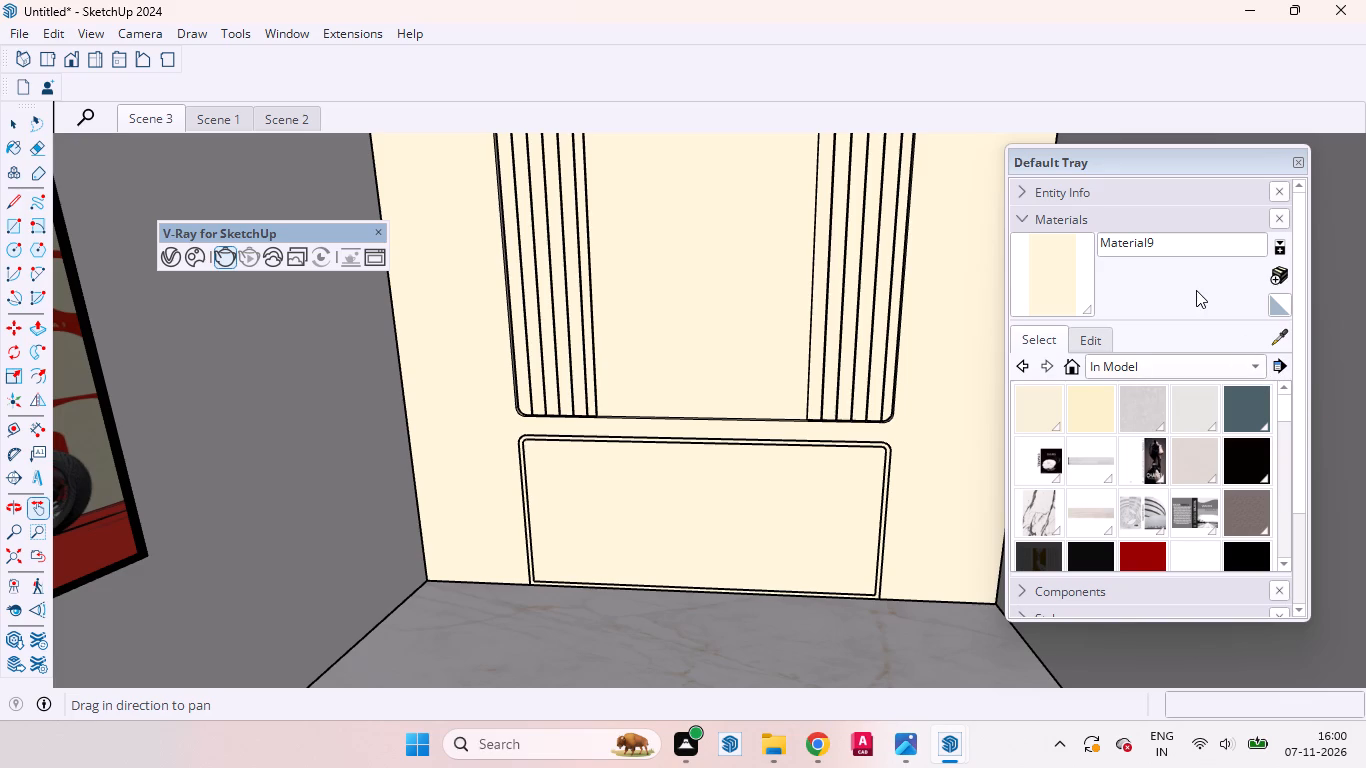
left_click_drag(776, 331, 795, 414)
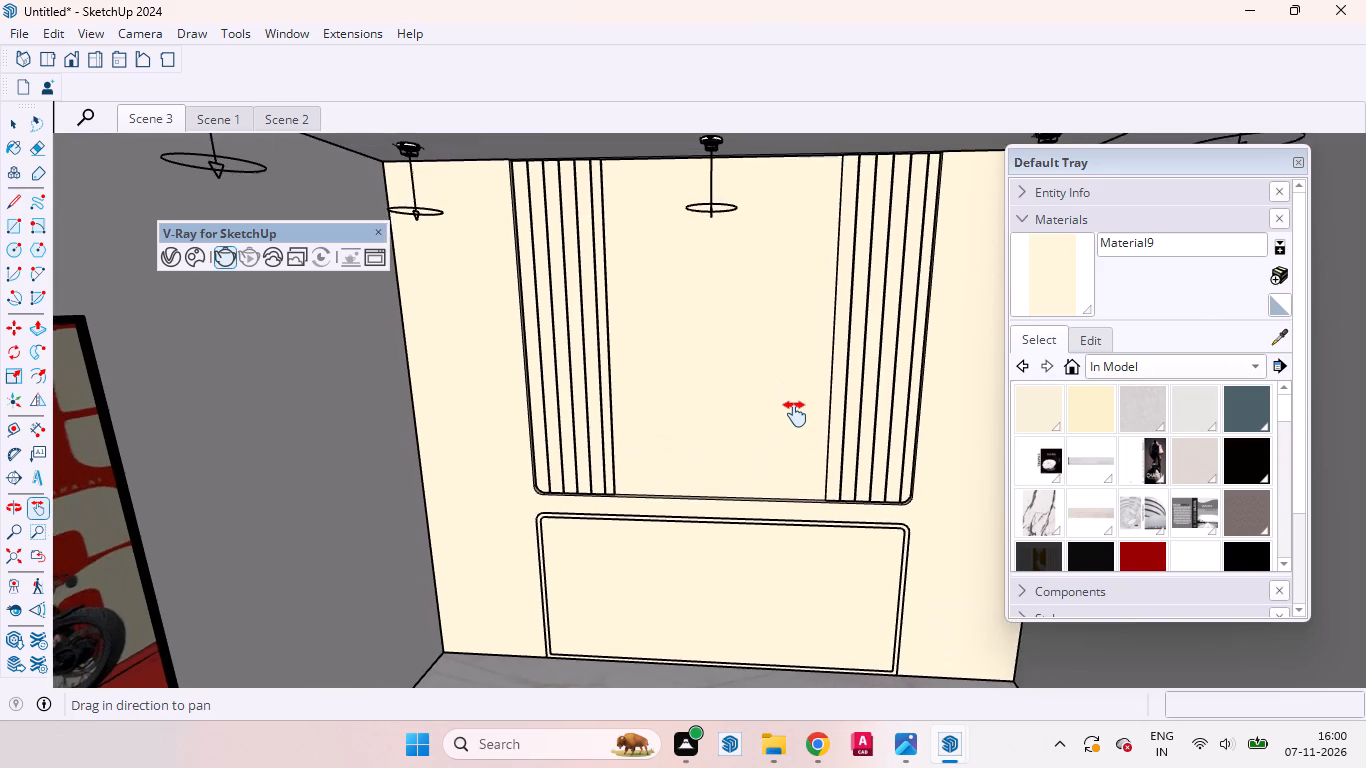
left_click_drag(795, 414, 778, 399)
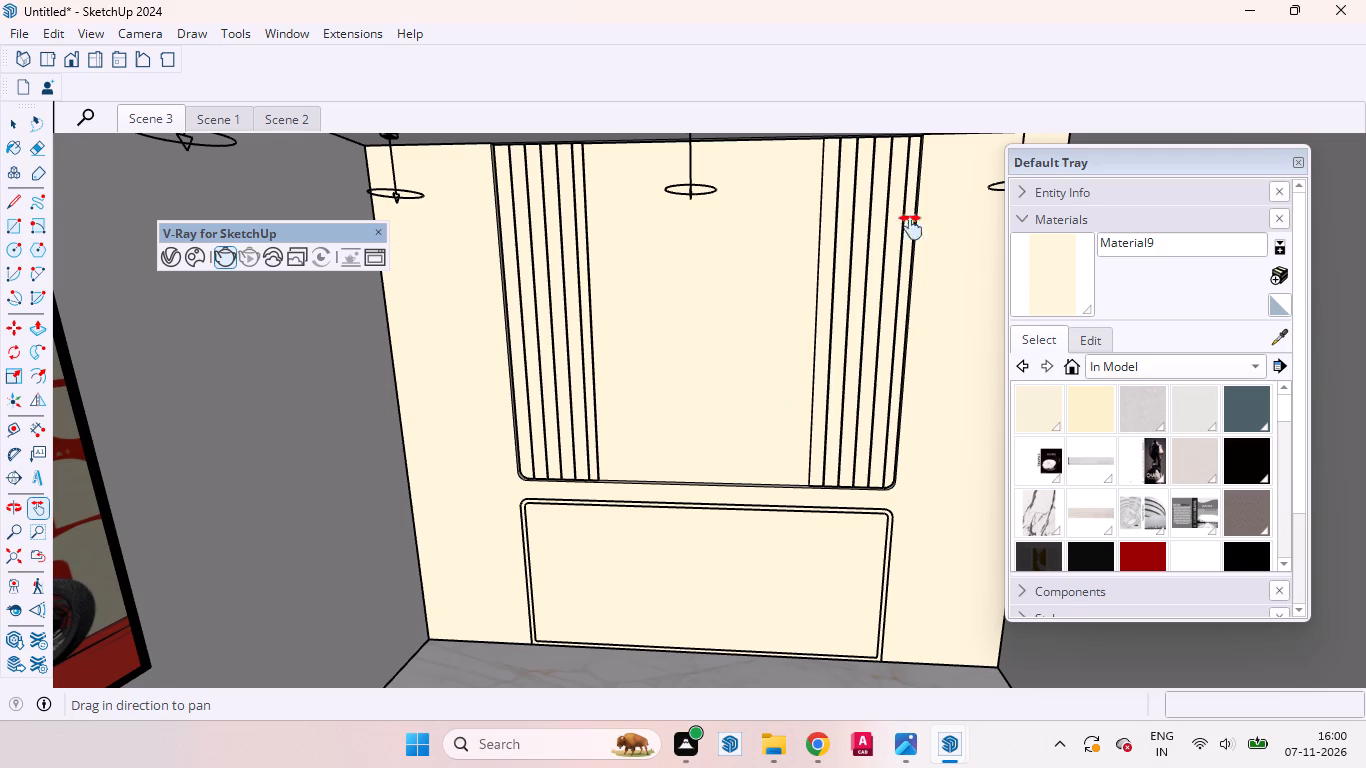
left_click(14, 116)
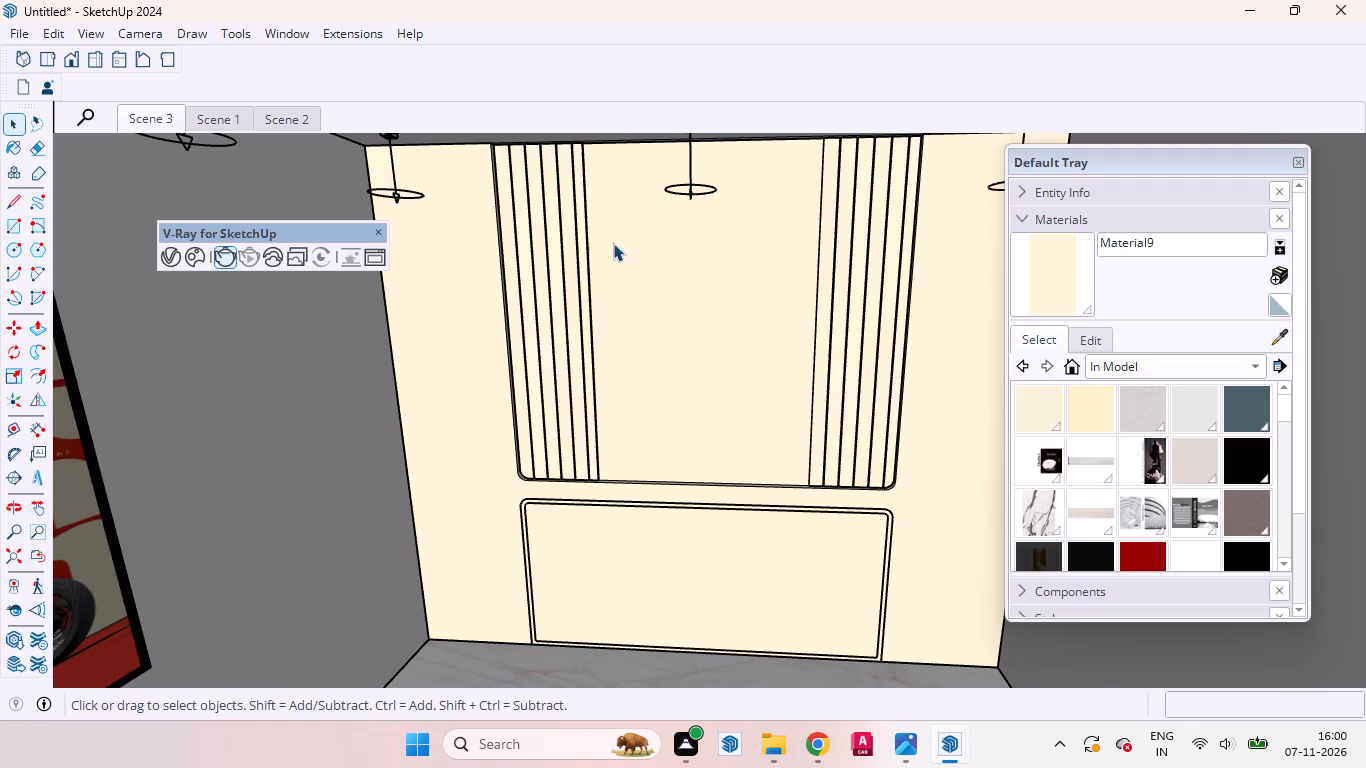
middle_click_drag(613, 245, 571, 188)
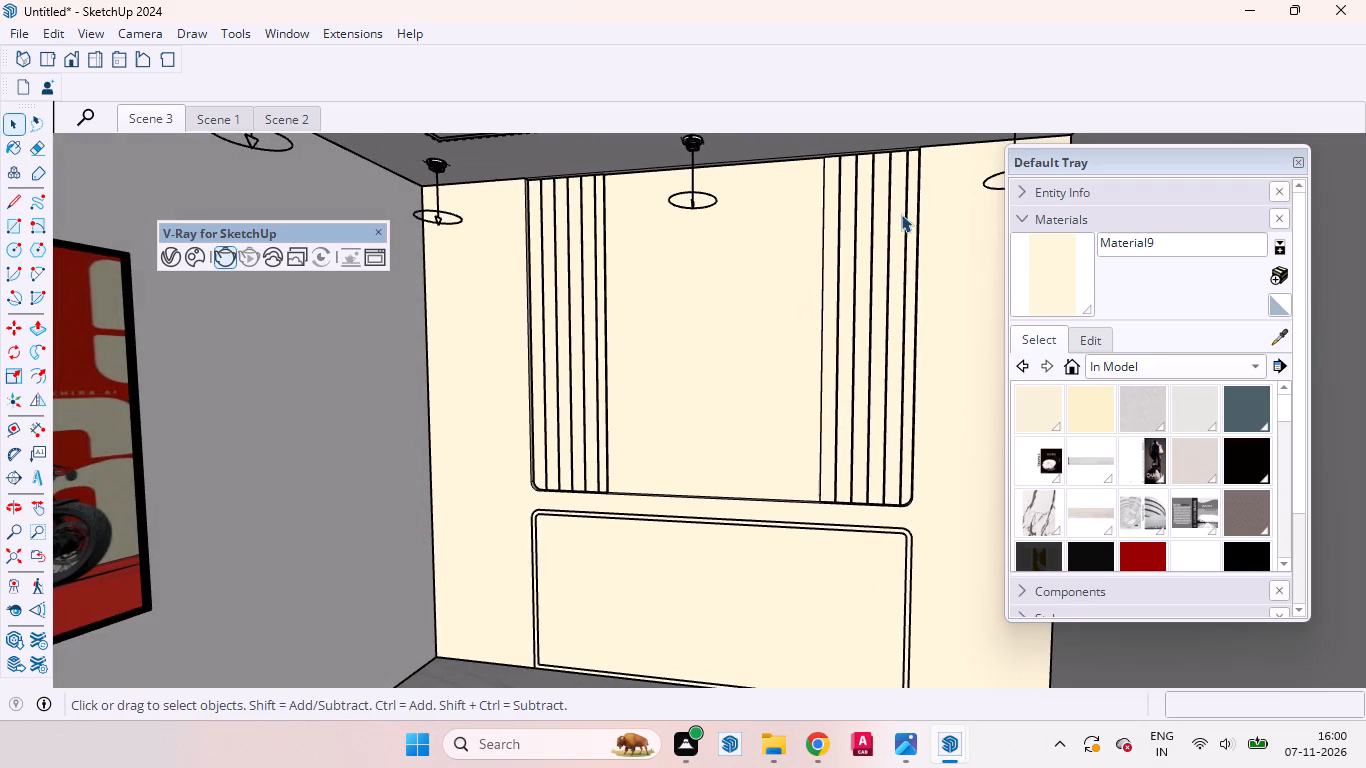
left_click_drag(1143, 153, 1196, 147)
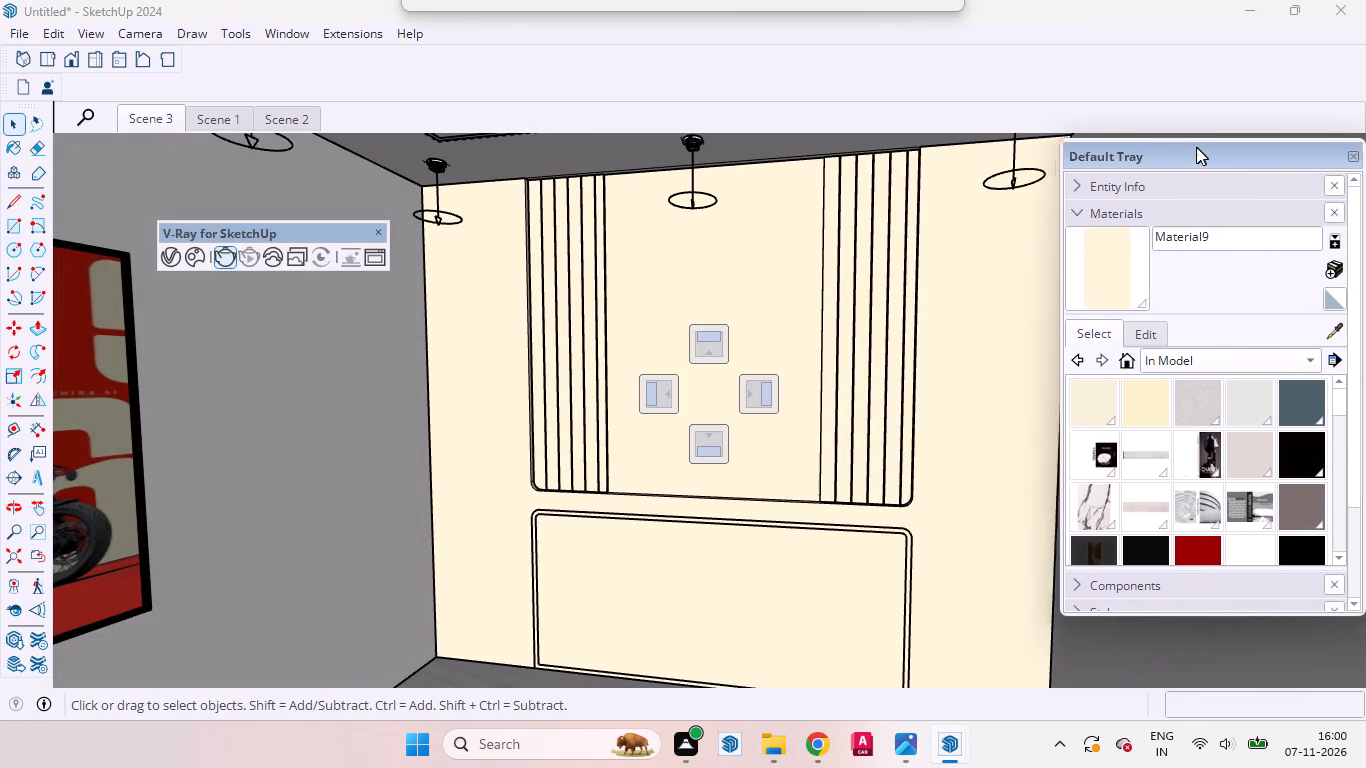
left_click_drag(1196, 147, 1193, 147)
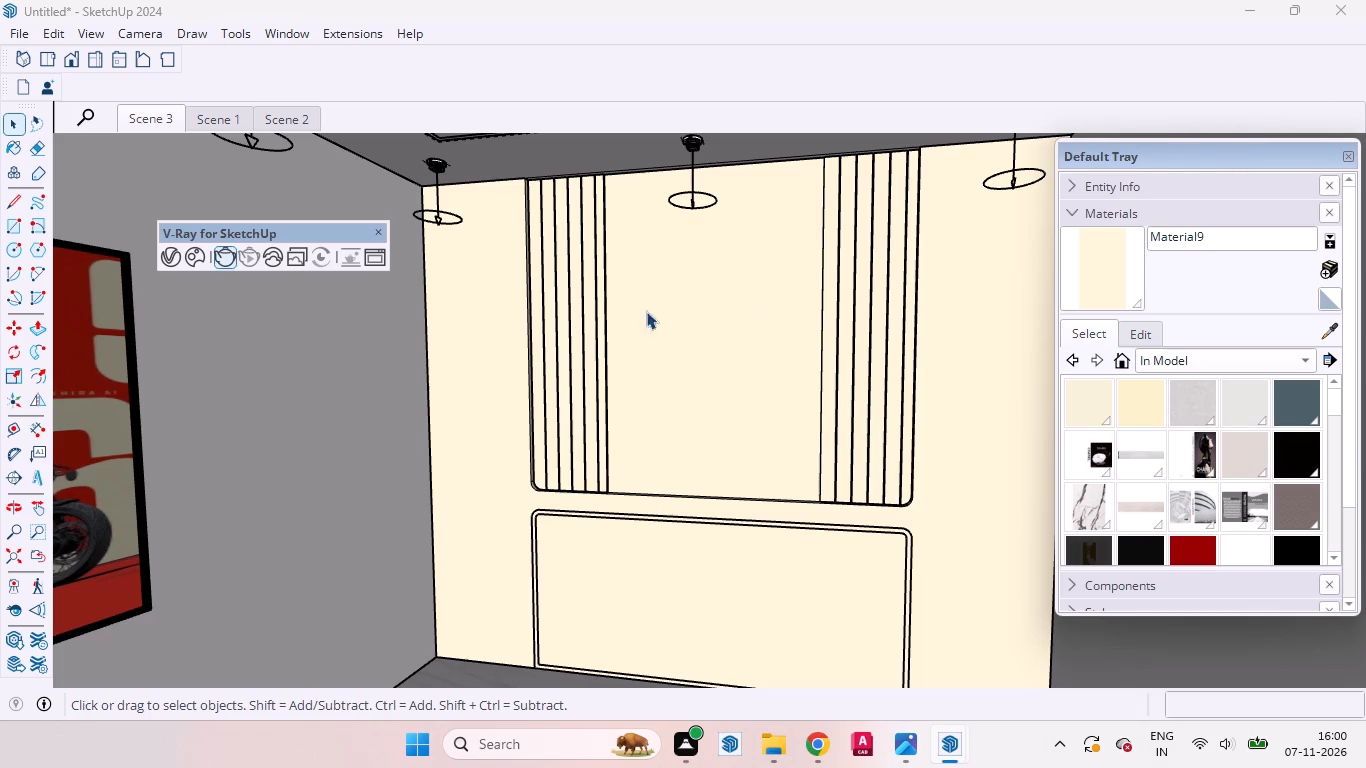
left_click(138, 116)
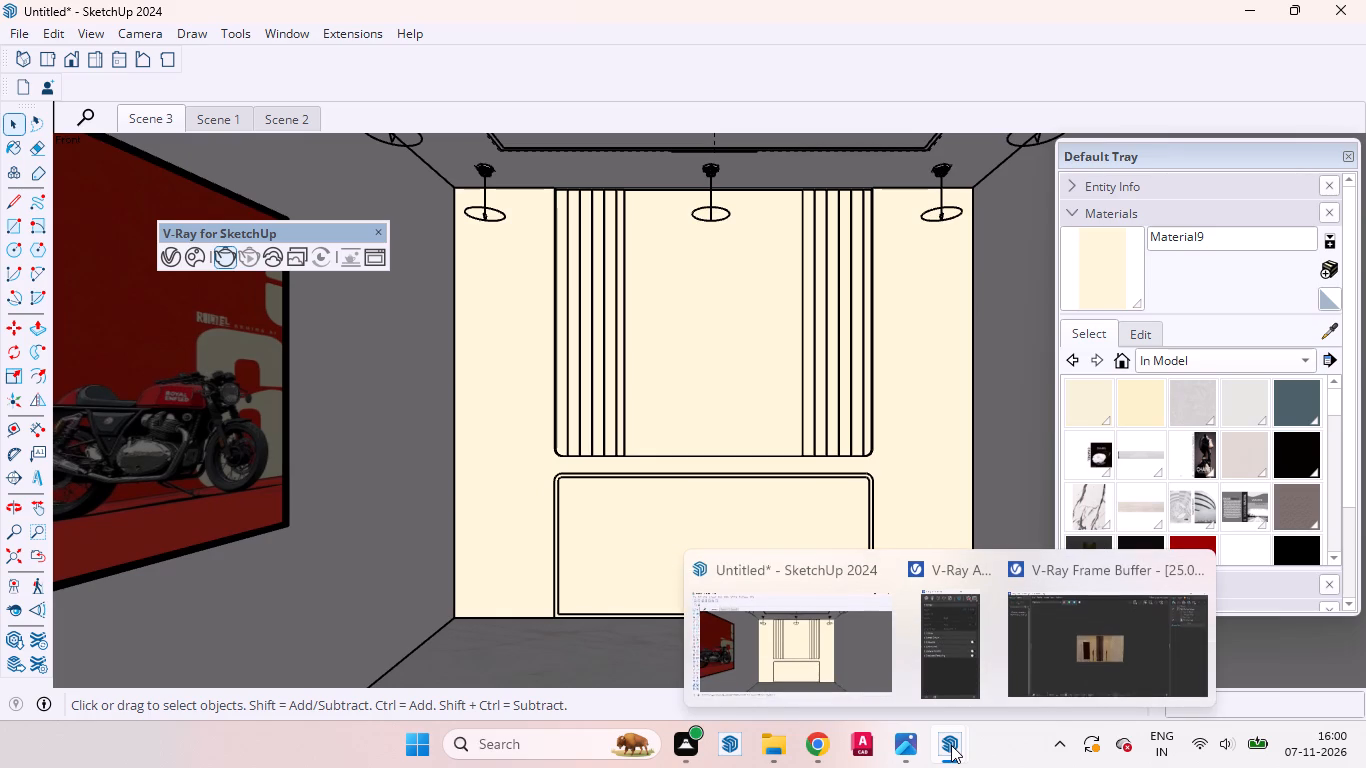
Open the V-Ray Frame Buffer and examine the wardrobe render in progress, both close up and as a whole.
left_click(1111, 664)
scroll(598, 354, "up", 1)
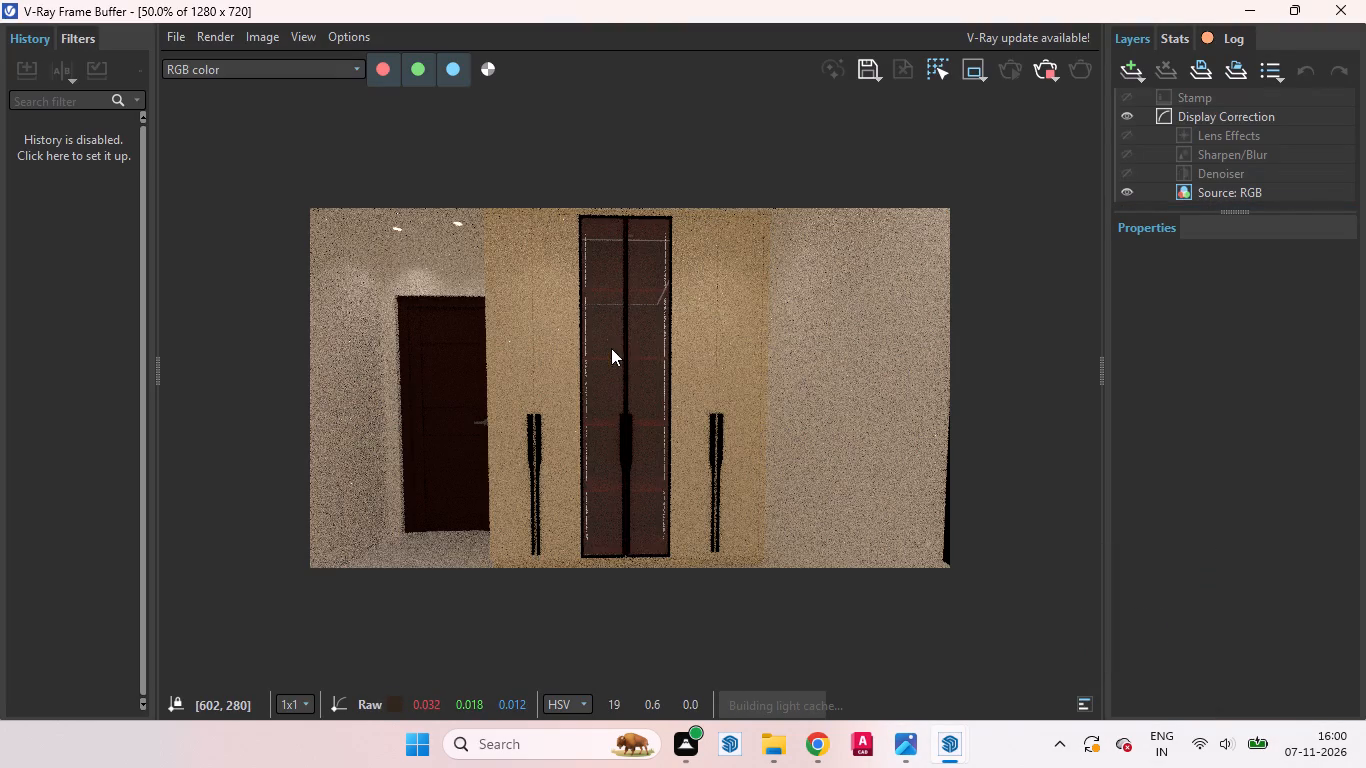
scroll(622, 410, "up", 1)
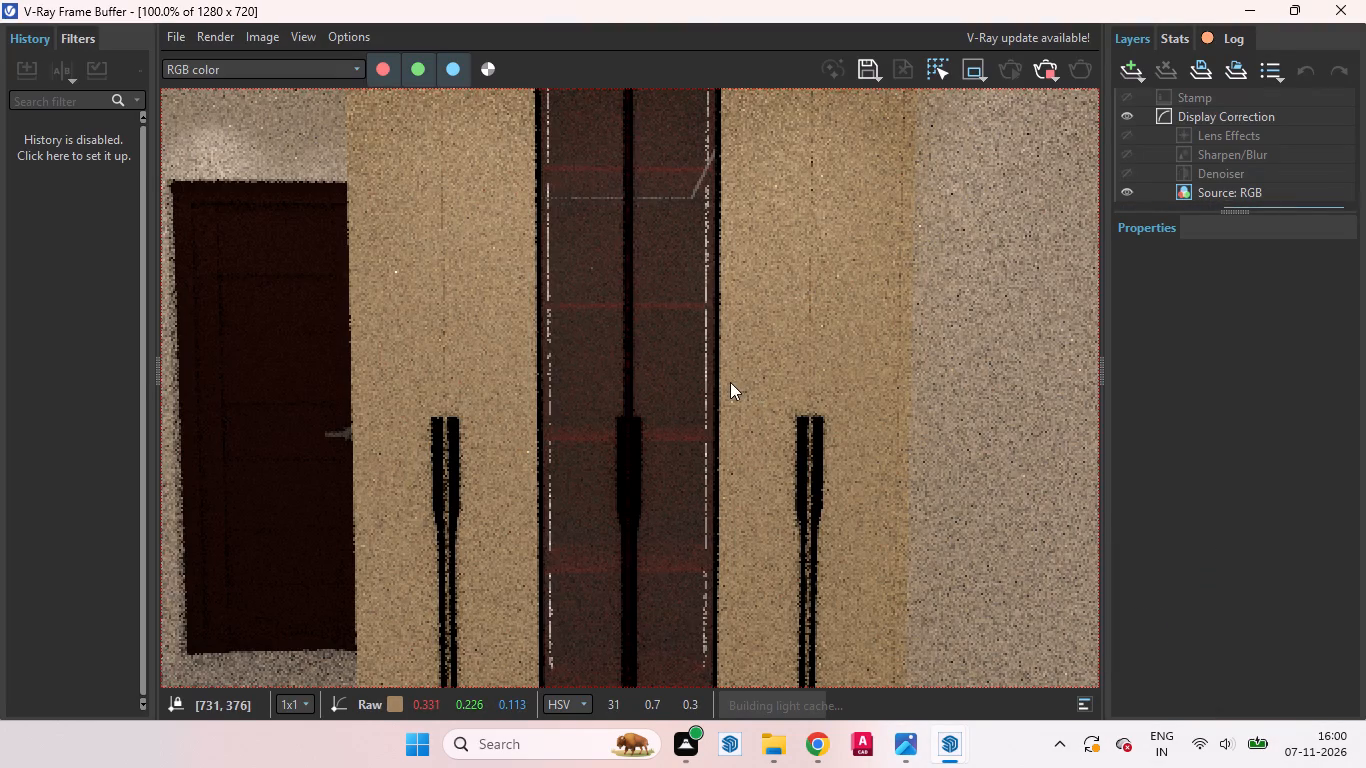
scroll(734, 382, "down", 1)
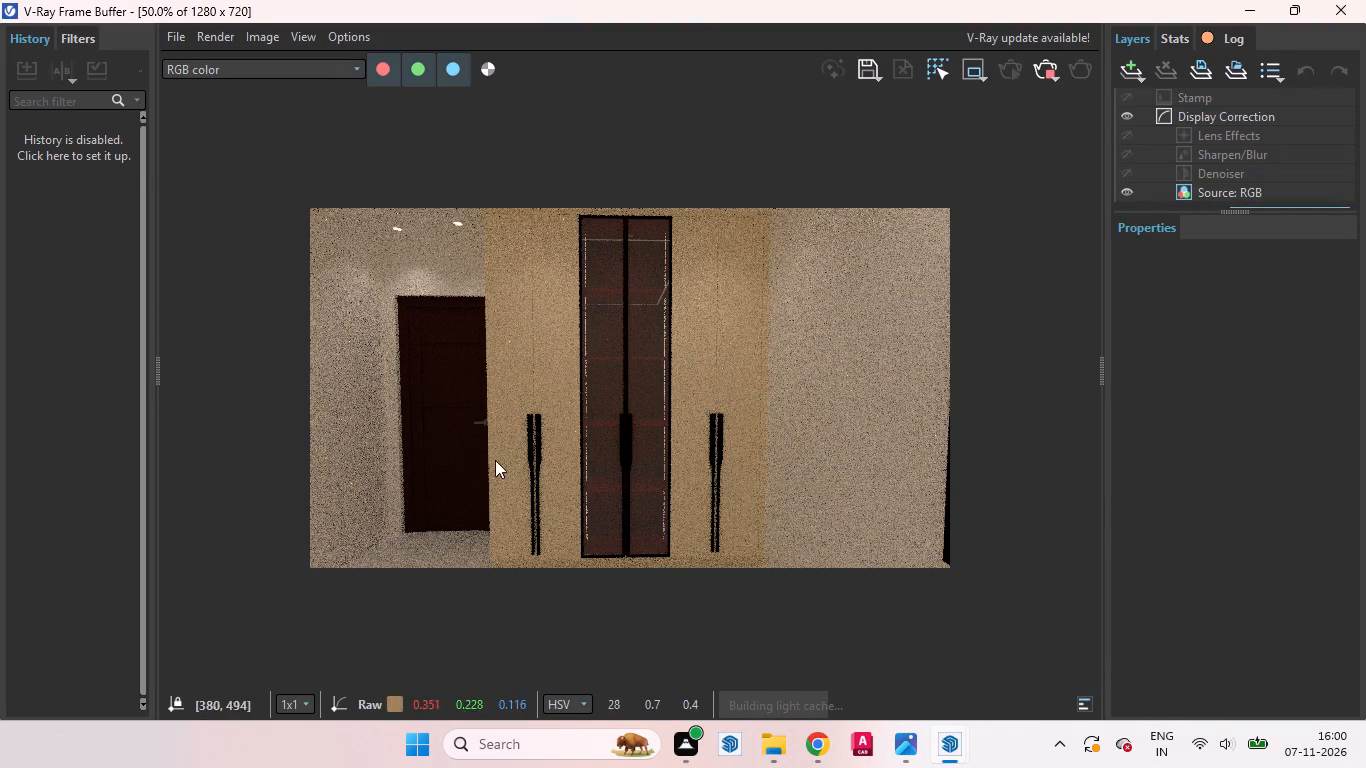
middle_click_drag(402, 428, 542, 343)
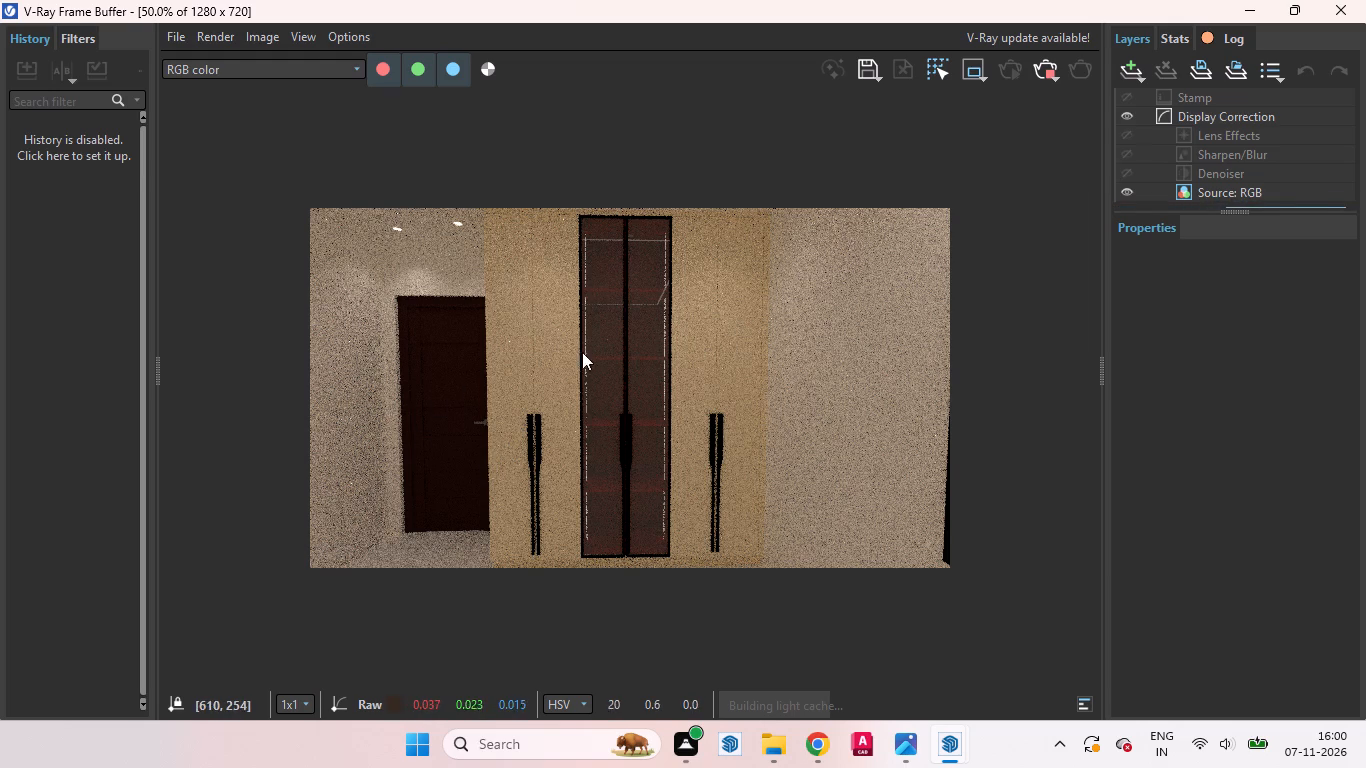
left_click_drag(304, 204, 908, 604)
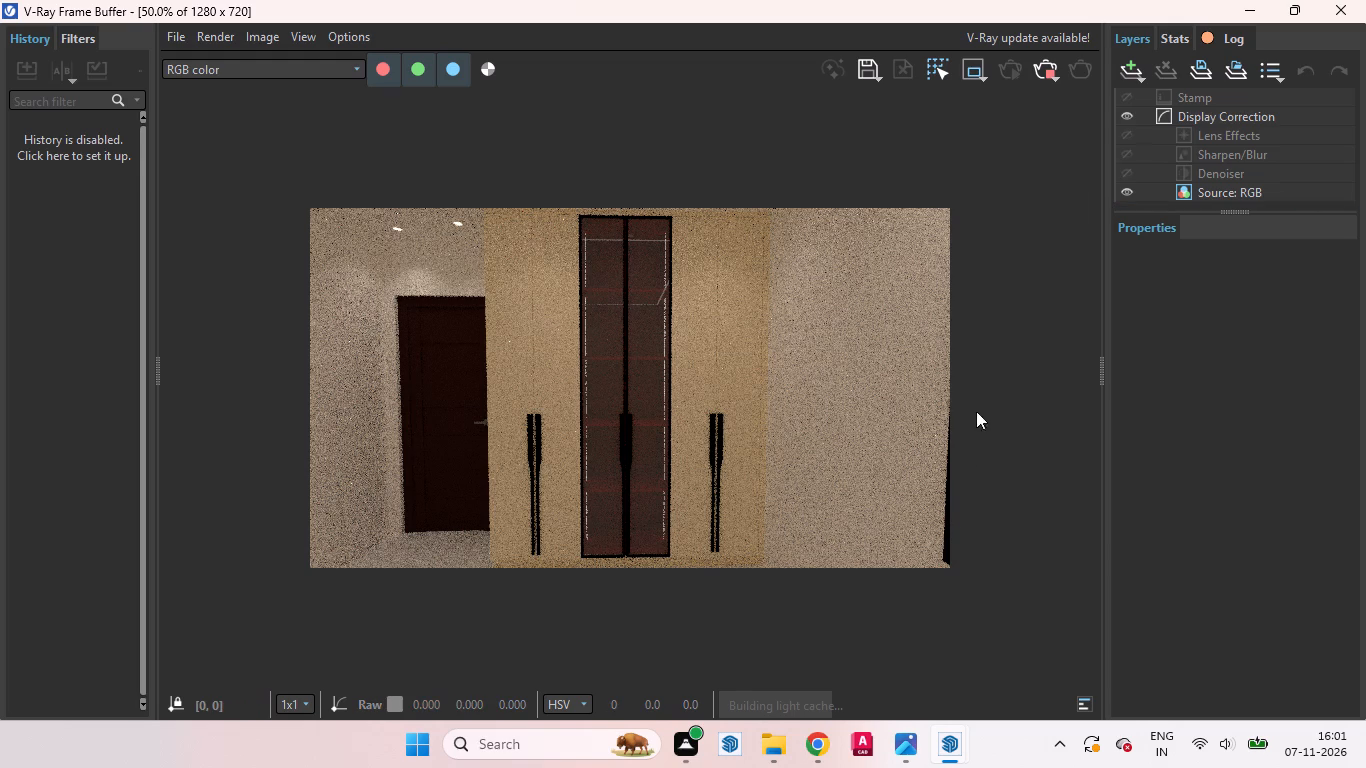
left_click_drag(942, 208, 329, 515)
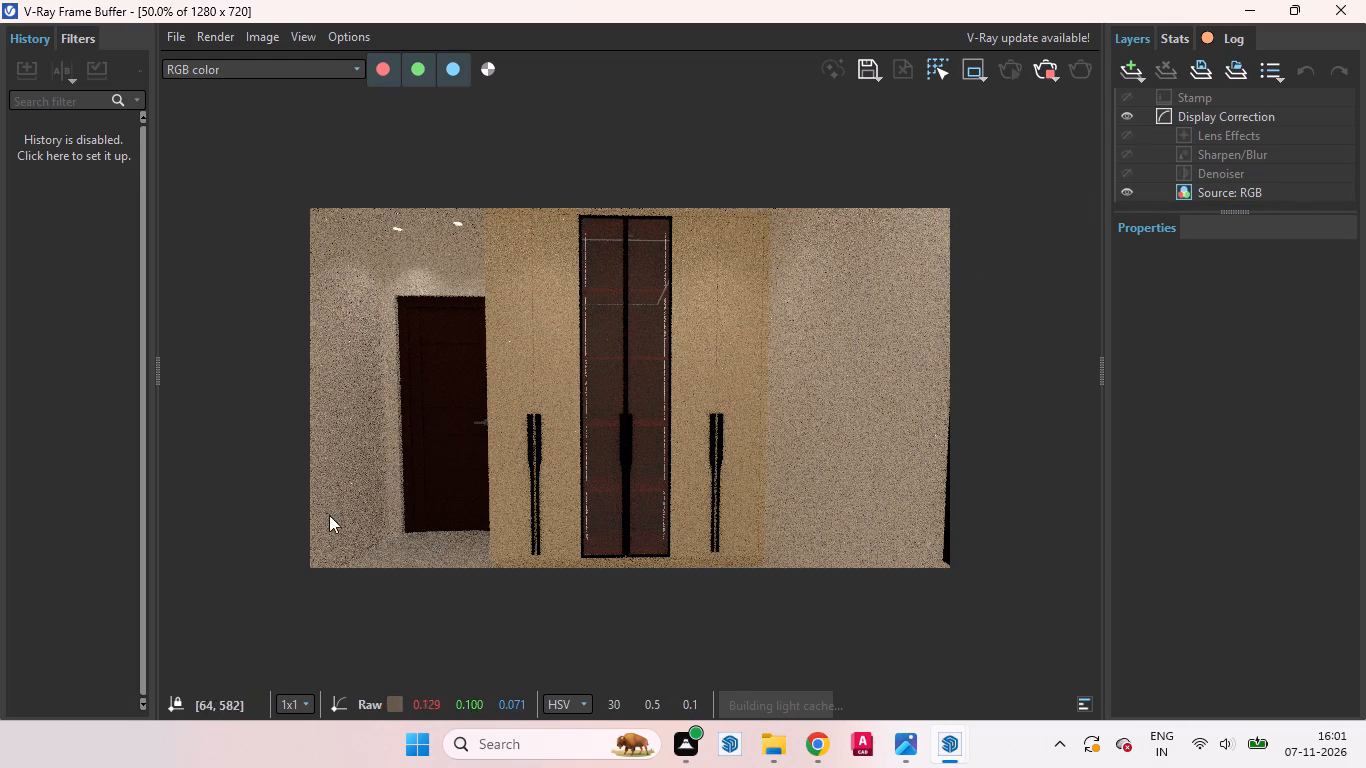
left_click_drag(329, 515, 319, 520)
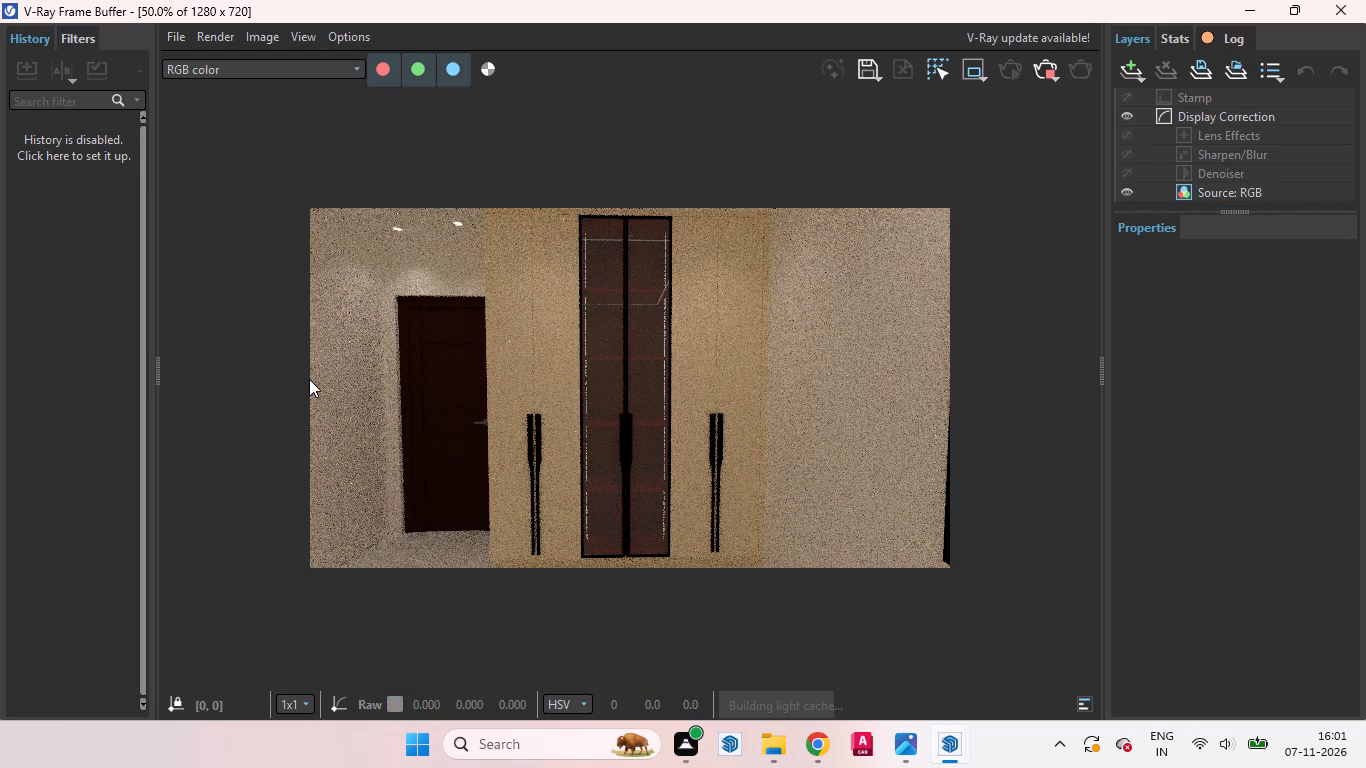
left_click_drag(309, 379, 921, 421)
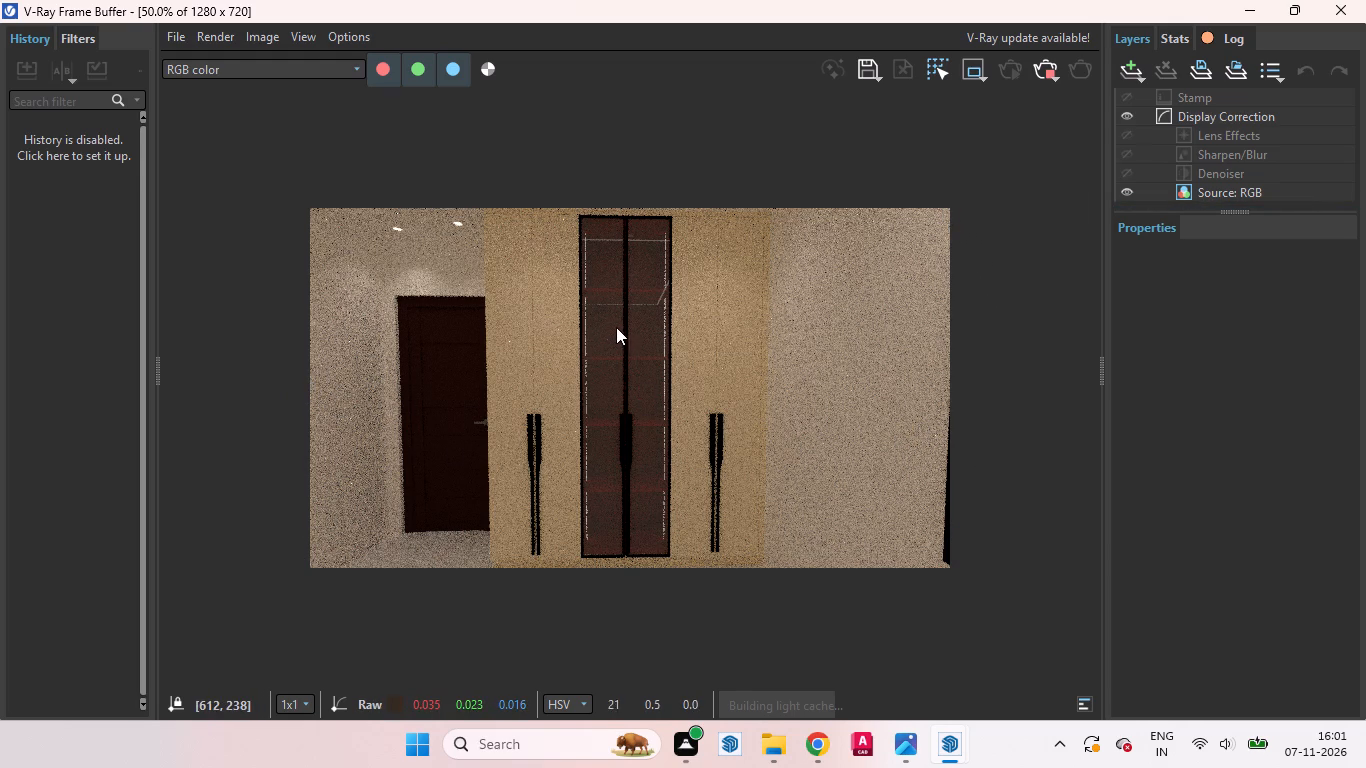
scroll(615, 326, "up", 1)
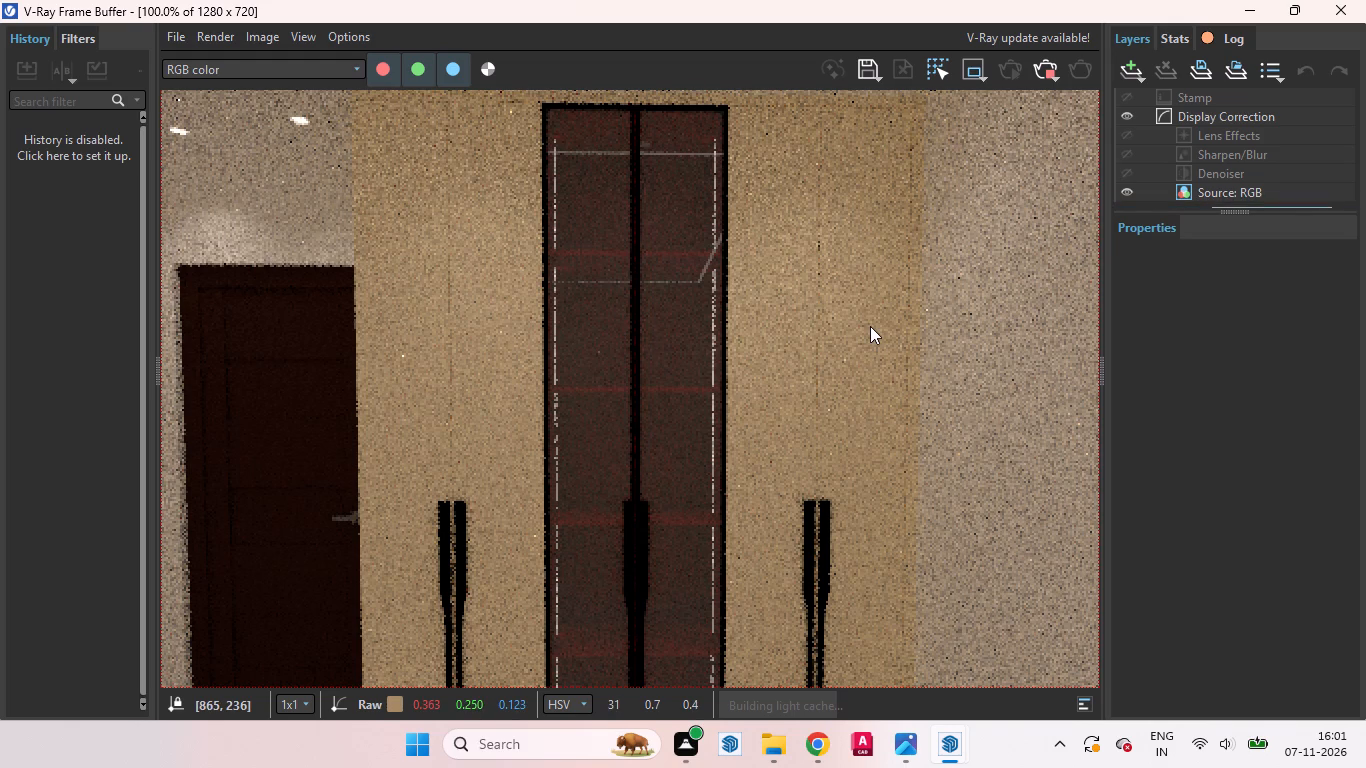
scroll(870, 326, "down", 1)
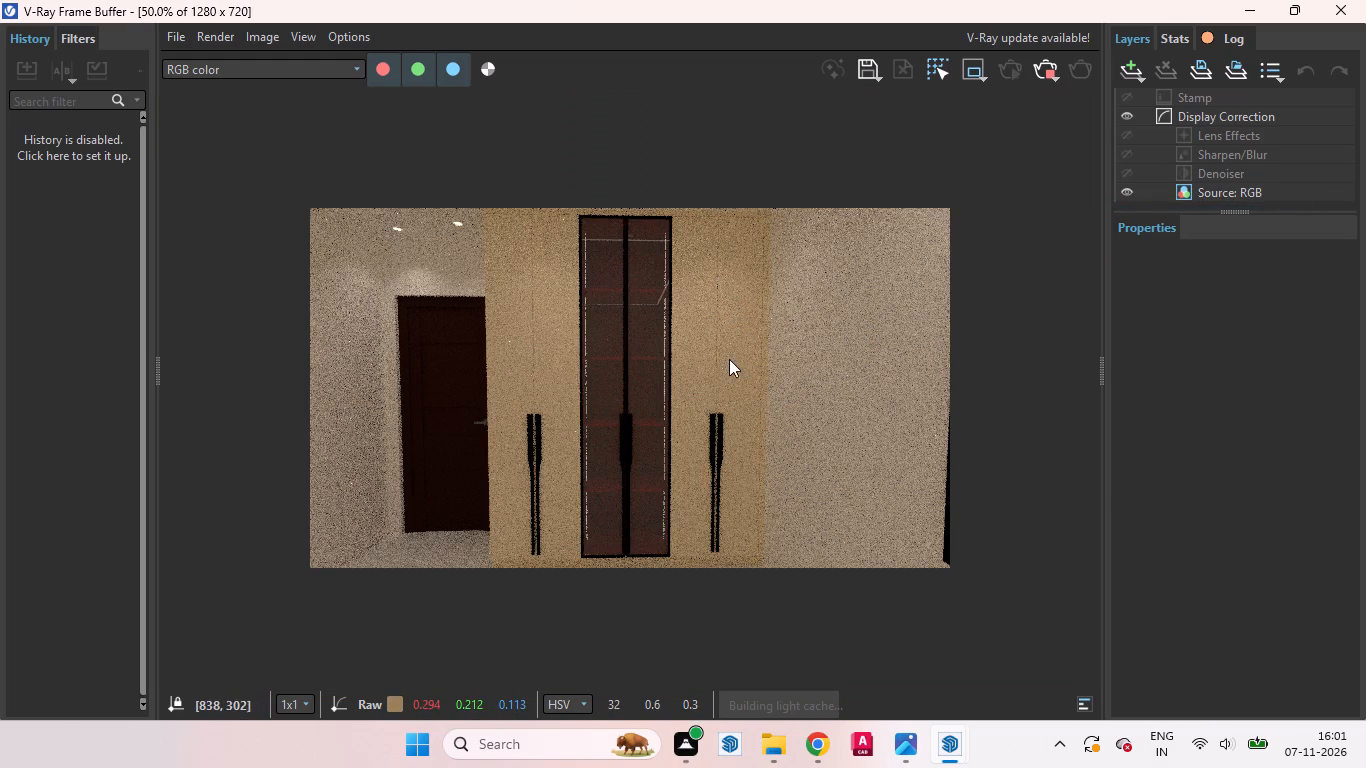
left_click_drag(702, 329, 707, 317)
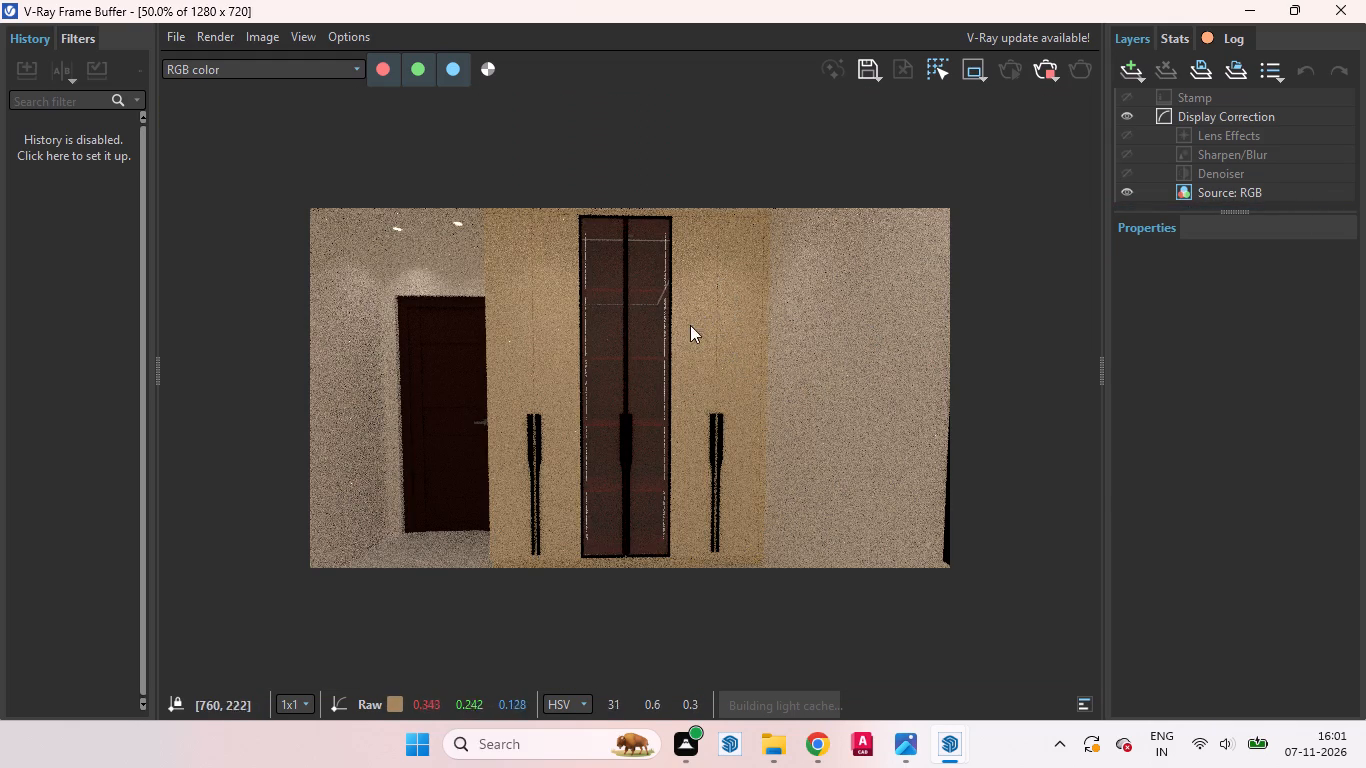
right_click(721, 386)
scroll(715, 389, "up", 1)
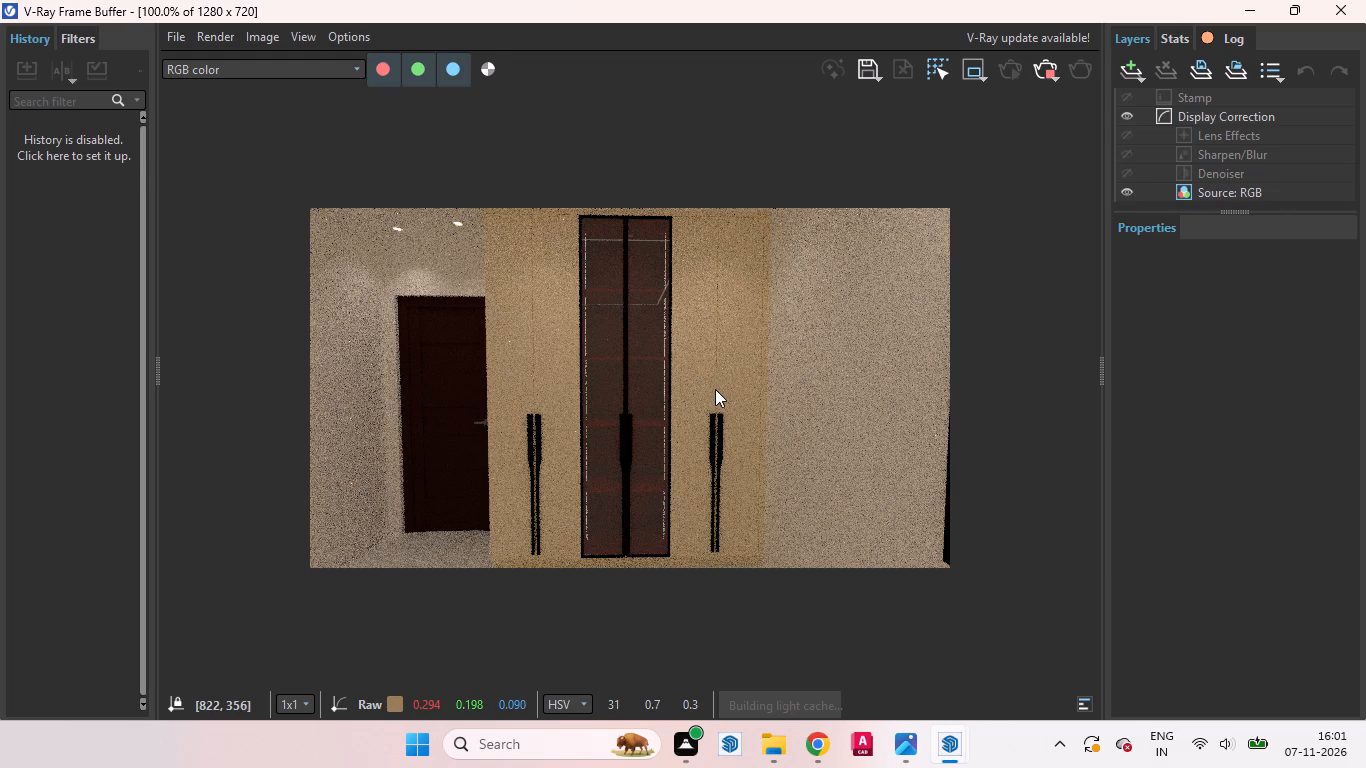
scroll(762, 406, "down", 2)
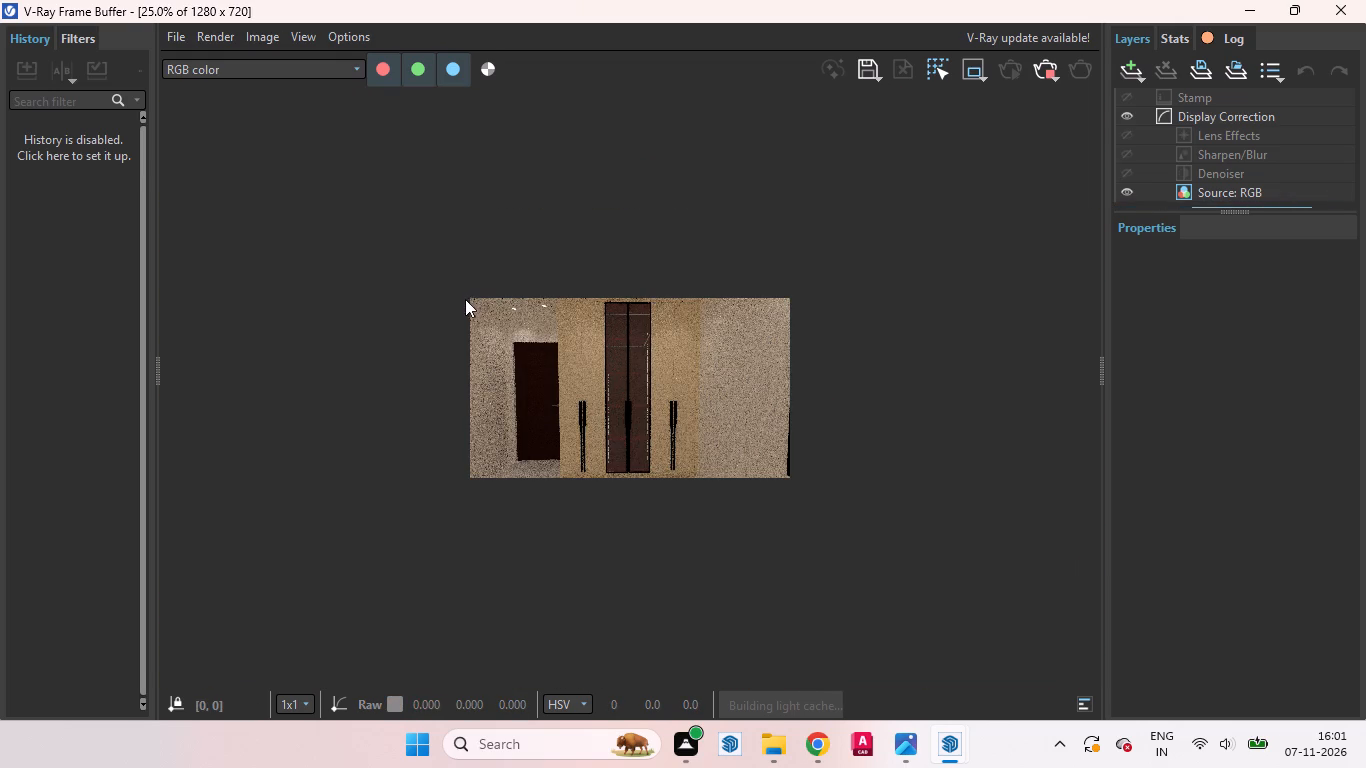
left_click_drag(470, 296, 831, 512)
Examine the wardrobe render in progress up close, including the grain where the dark door meets the beige wardrobe panels.
left_click_drag(786, 303, 443, 506)
left_click_drag(641, 294, 639, 543)
left_click_drag(467, 395, 798, 395)
scroll(620, 397, "up", 2)
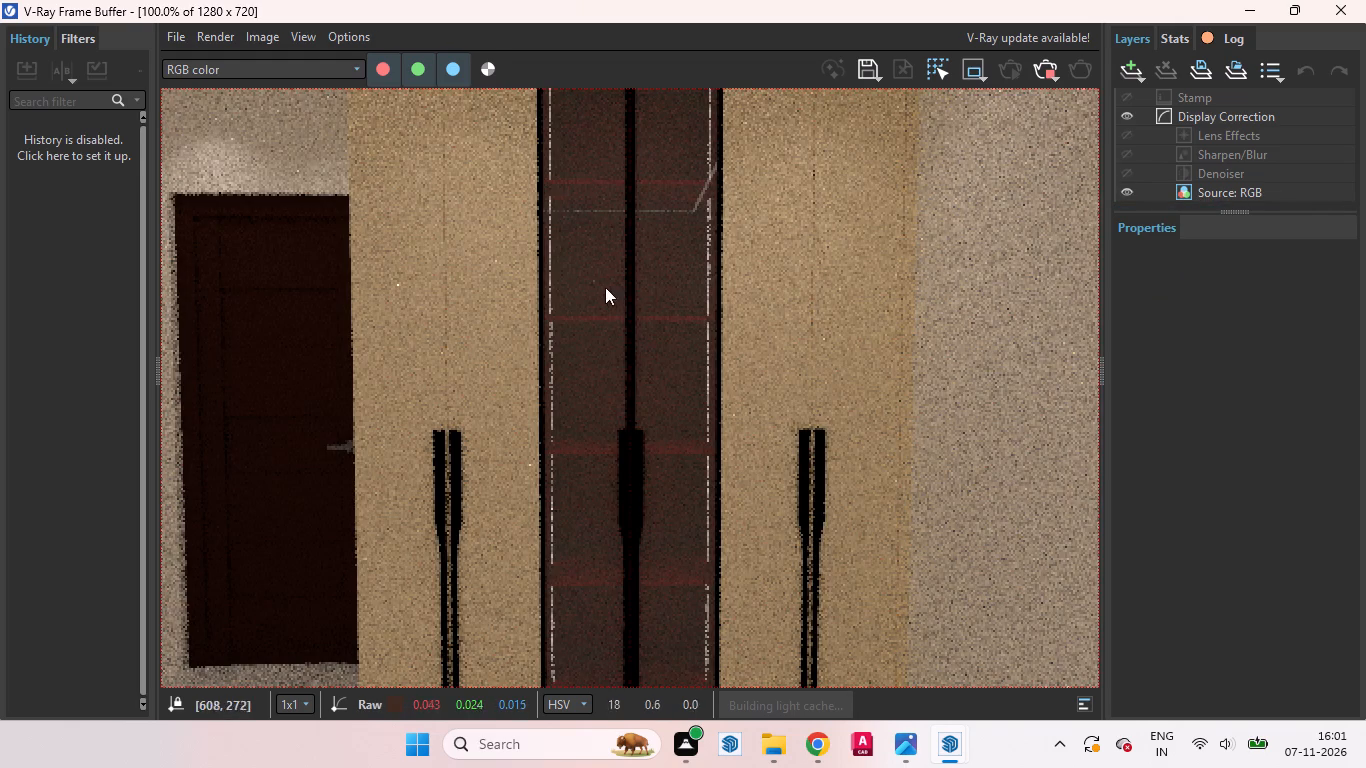
scroll(808, 458, "down", 1)
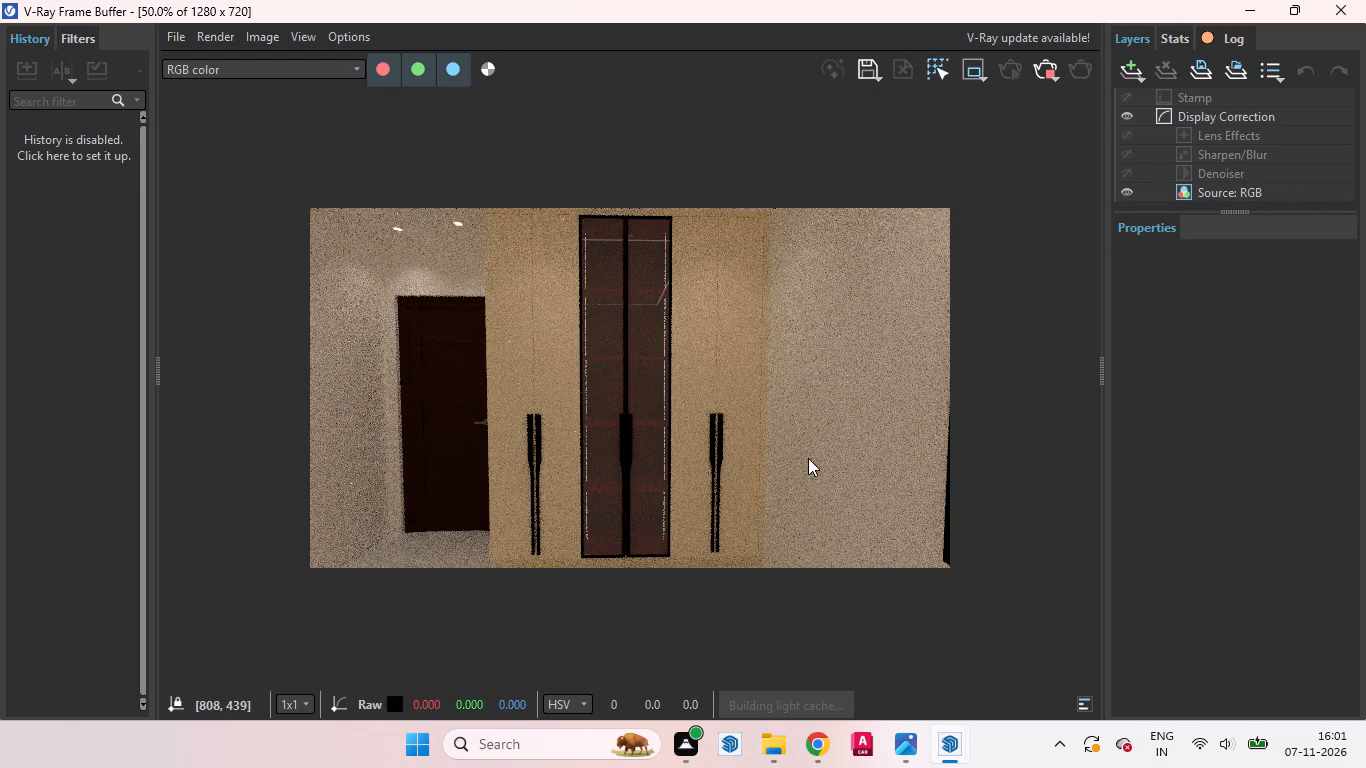
scroll(534, 282, "down", 1)
scroll(534, 282, "up", 3)
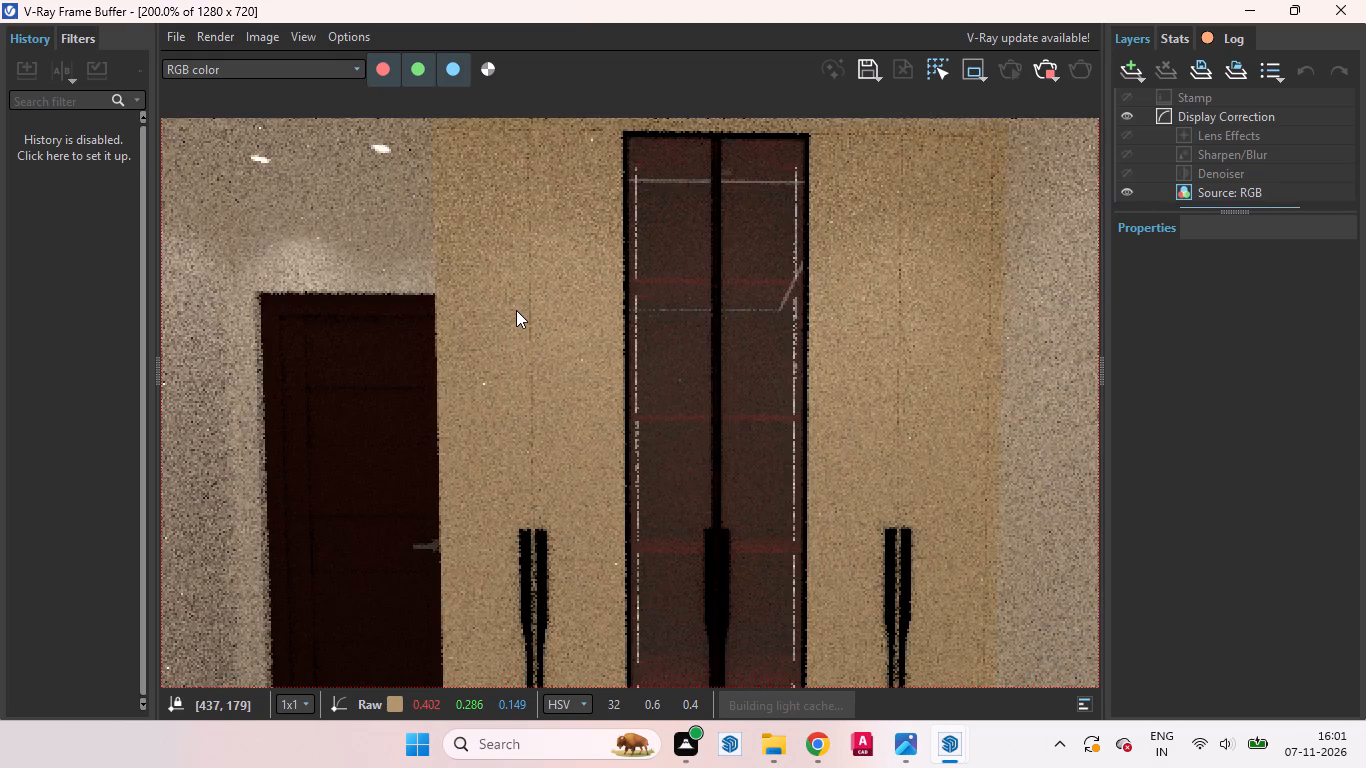
scroll(516, 310, "up", 2)
middle_click_drag(528, 345, 1050, 354)
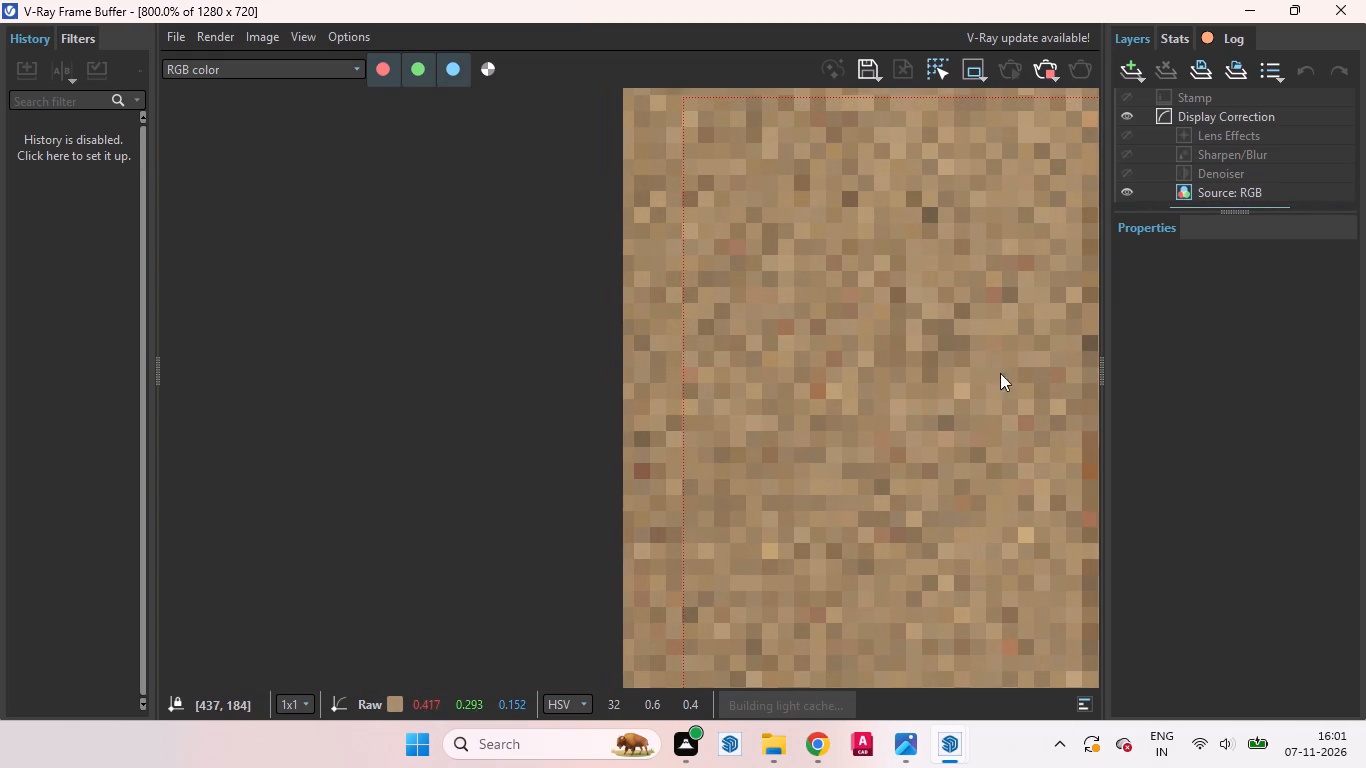
middle_click_drag(665, 369, 1024, 383)
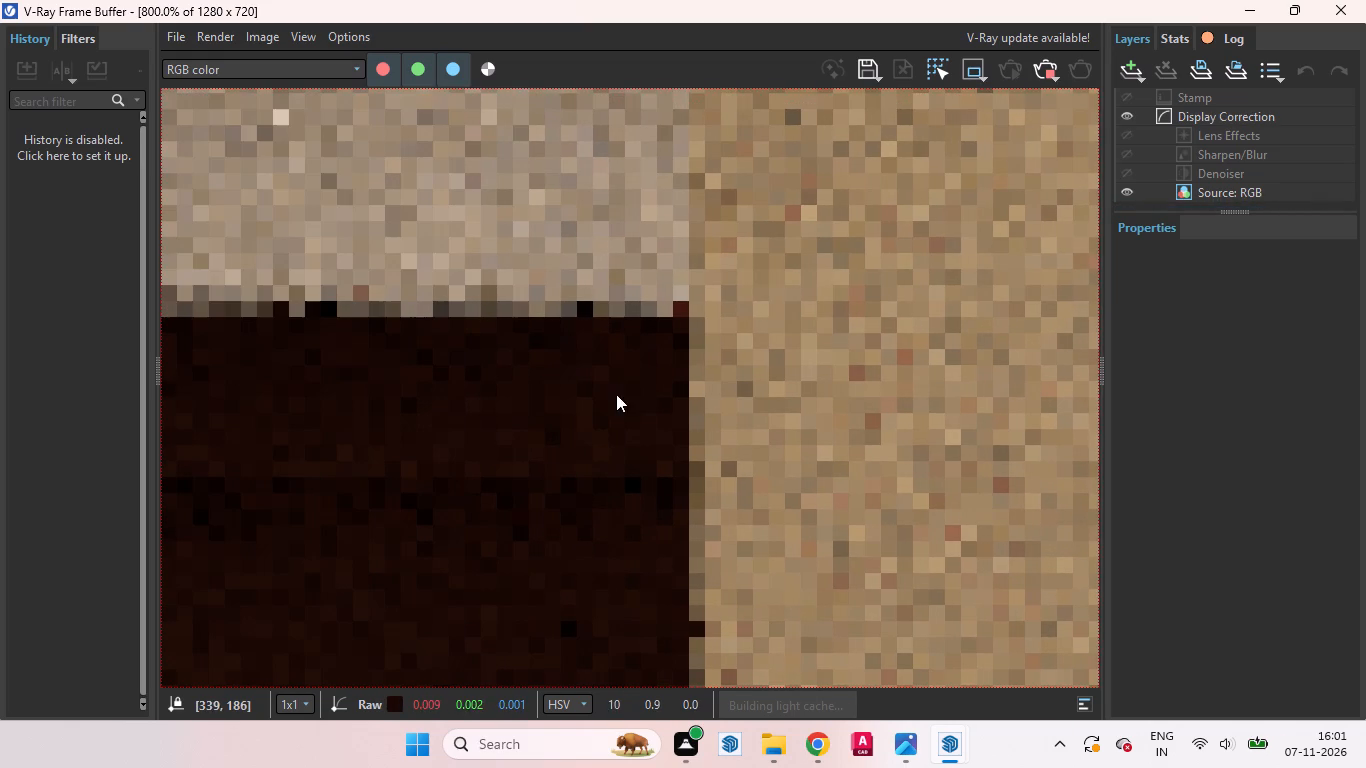
scroll(709, 338, "down", 4)
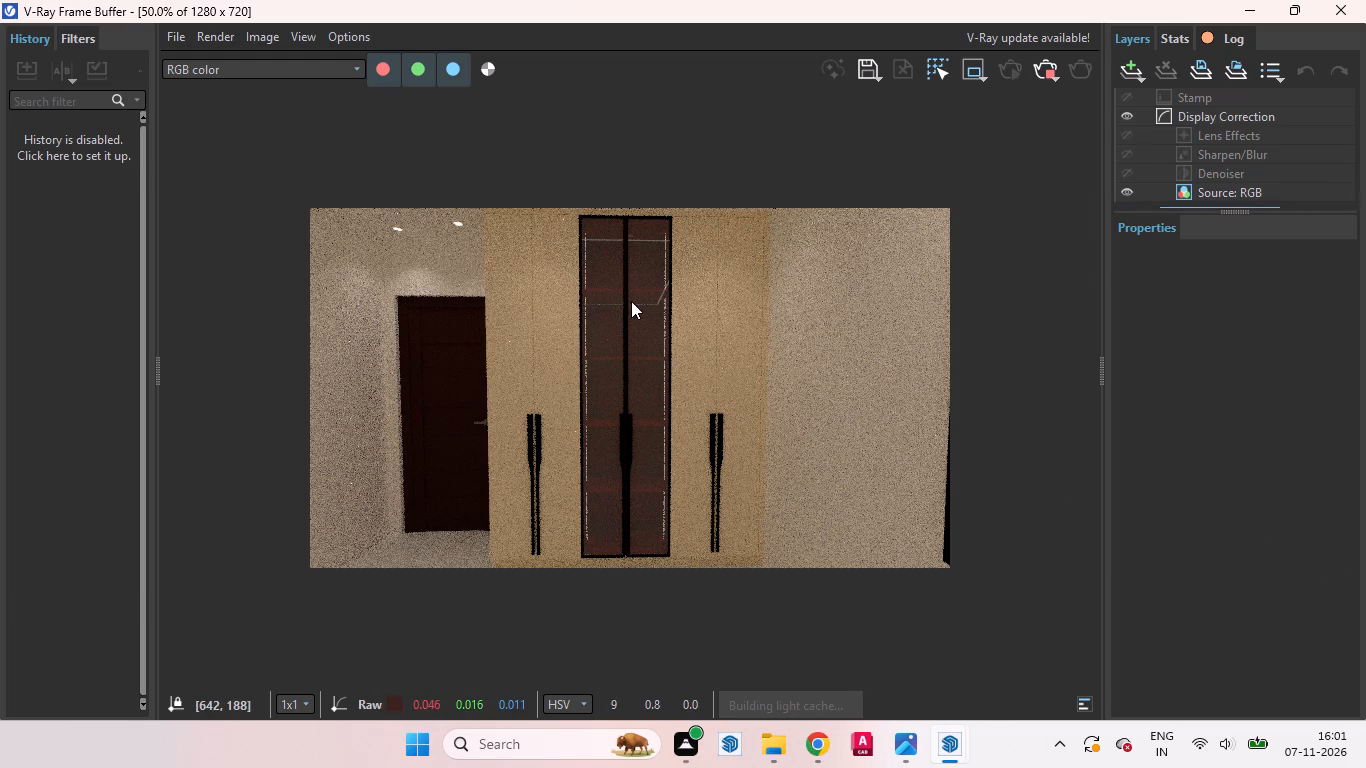
Examine the tall glass wardrobe doors and adjoining beige panels in the render, and minimise the Frame Buffer to see the model.
scroll(606, 230, "up", 5)
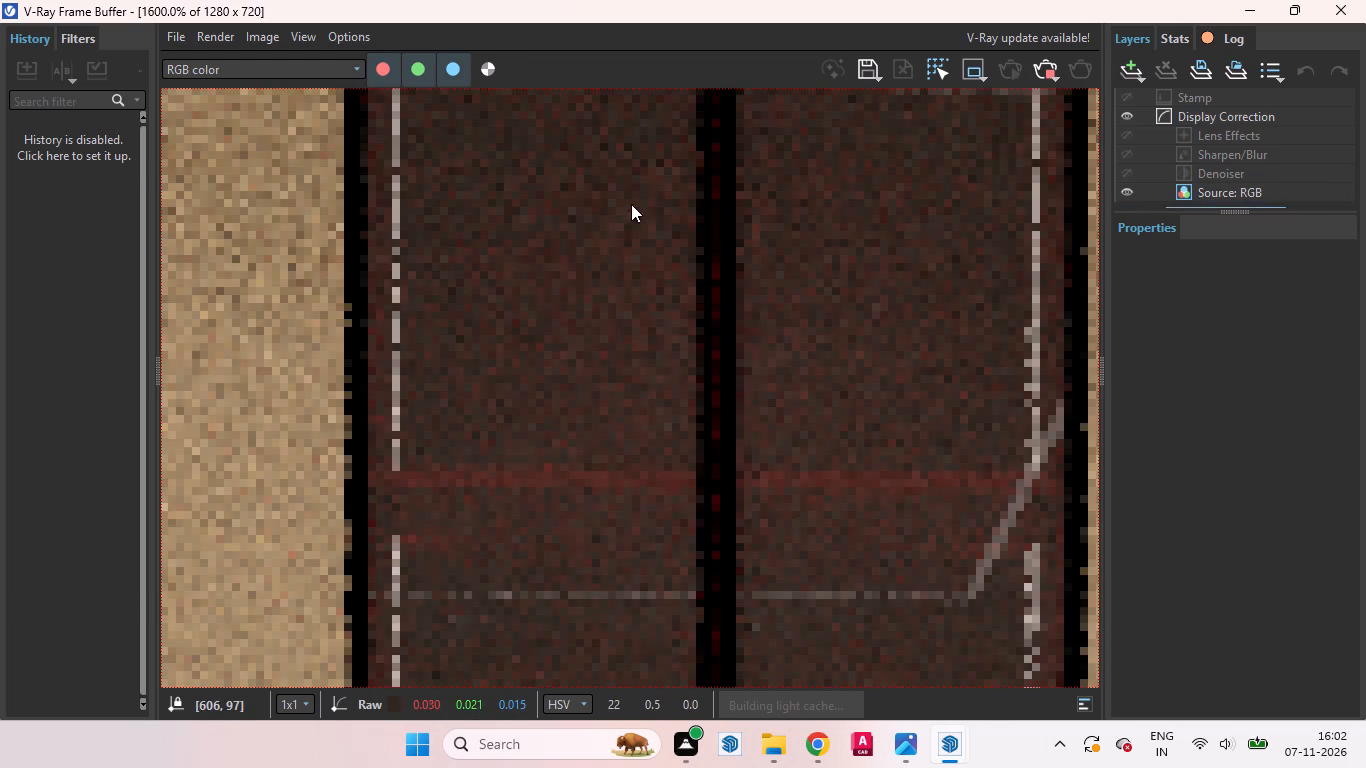
scroll(700, 240, "up", 1)
scroll(691, 263, "down", 2)
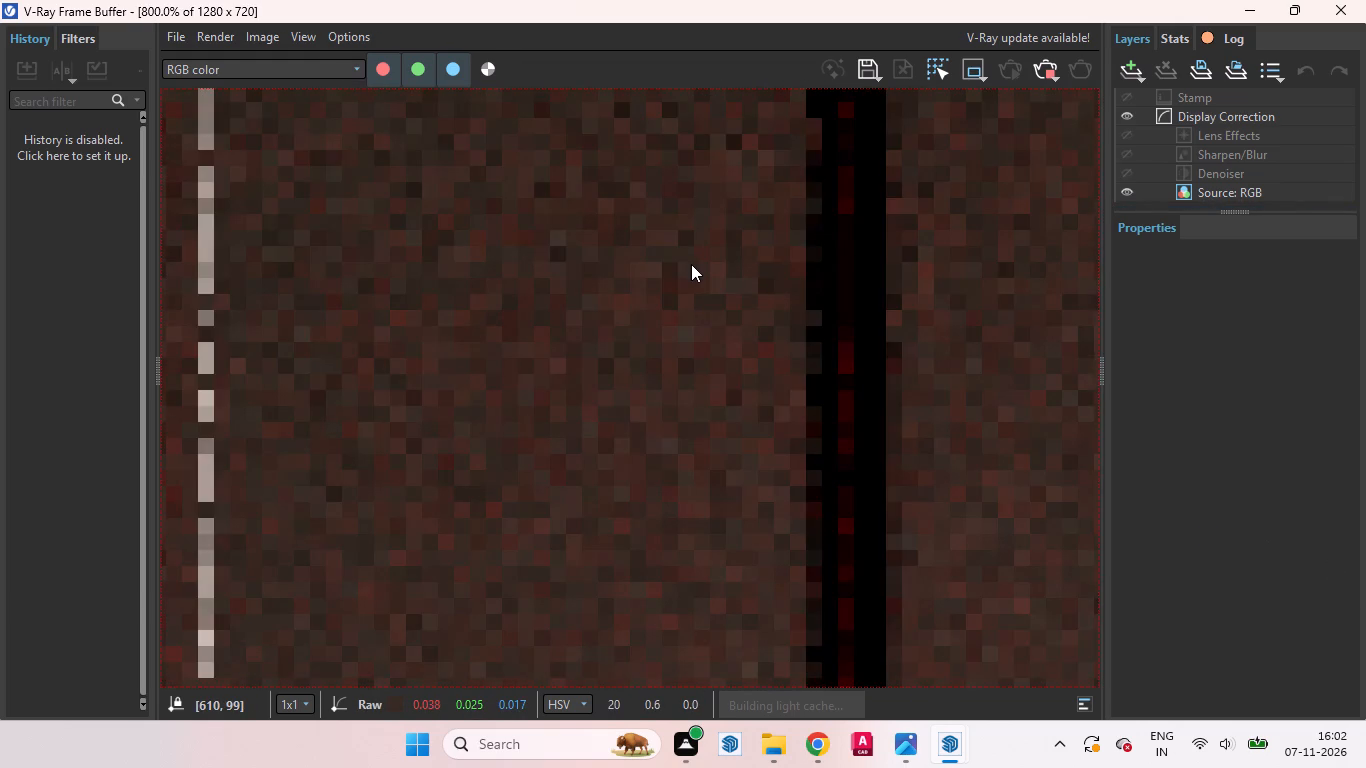
scroll(691, 264, "down", 3)
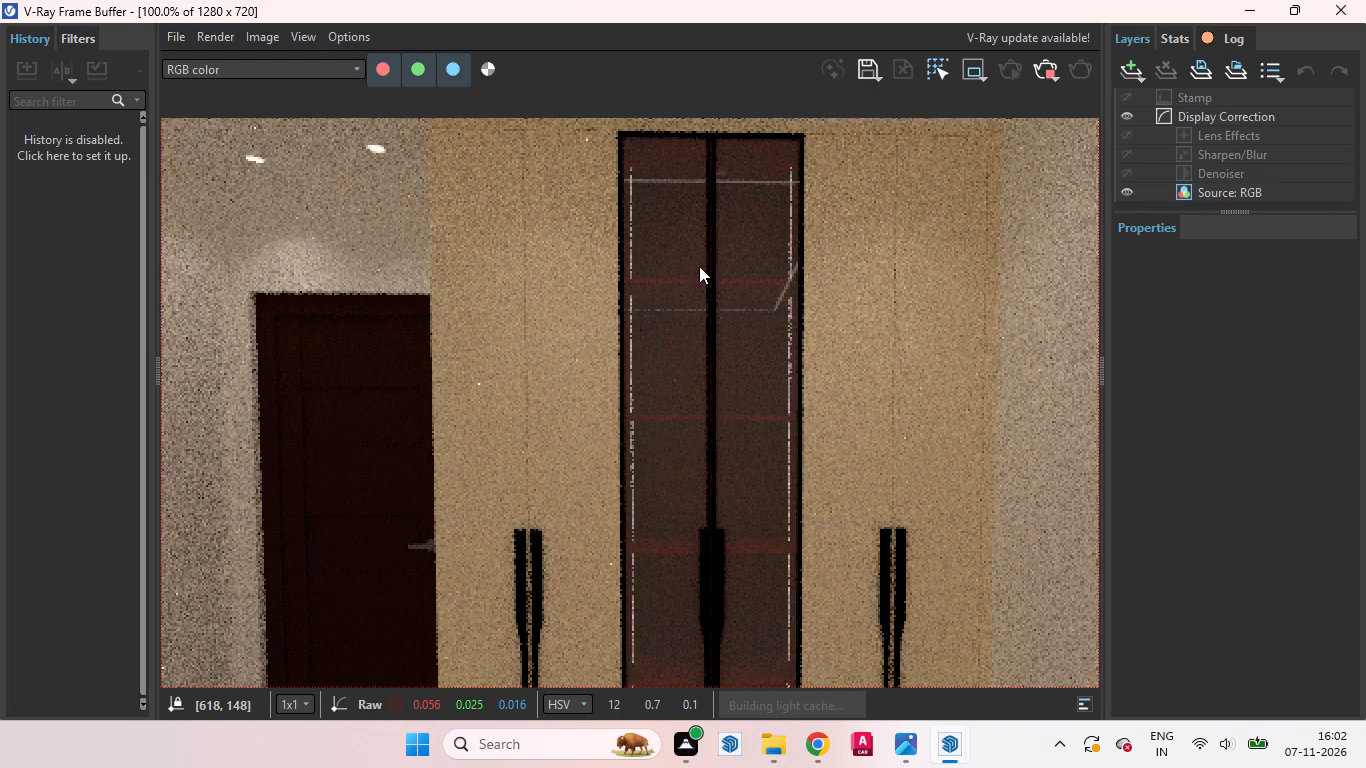
scroll(702, 265, "down", 1)
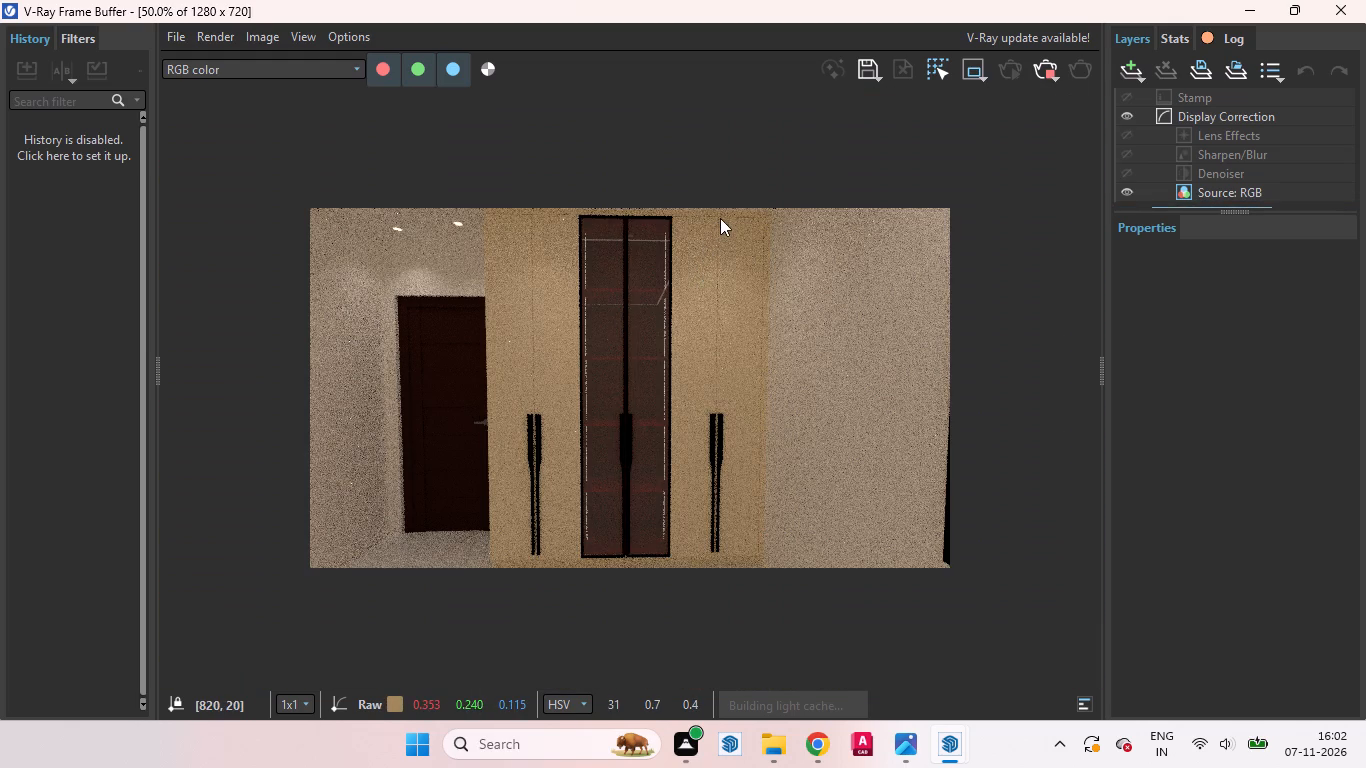
scroll(720, 217, "up", 2)
scroll(746, 266, "down", 1)
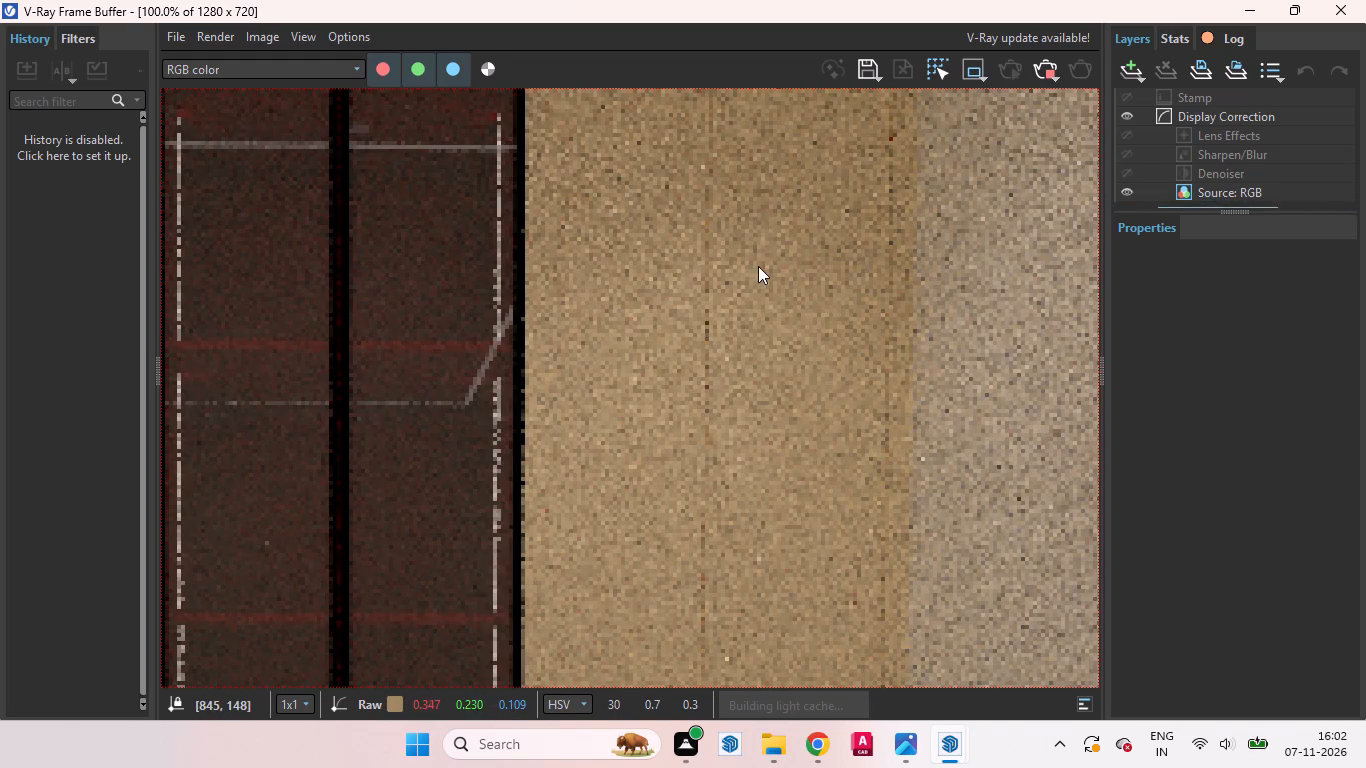
scroll(758, 266, "down", 1)
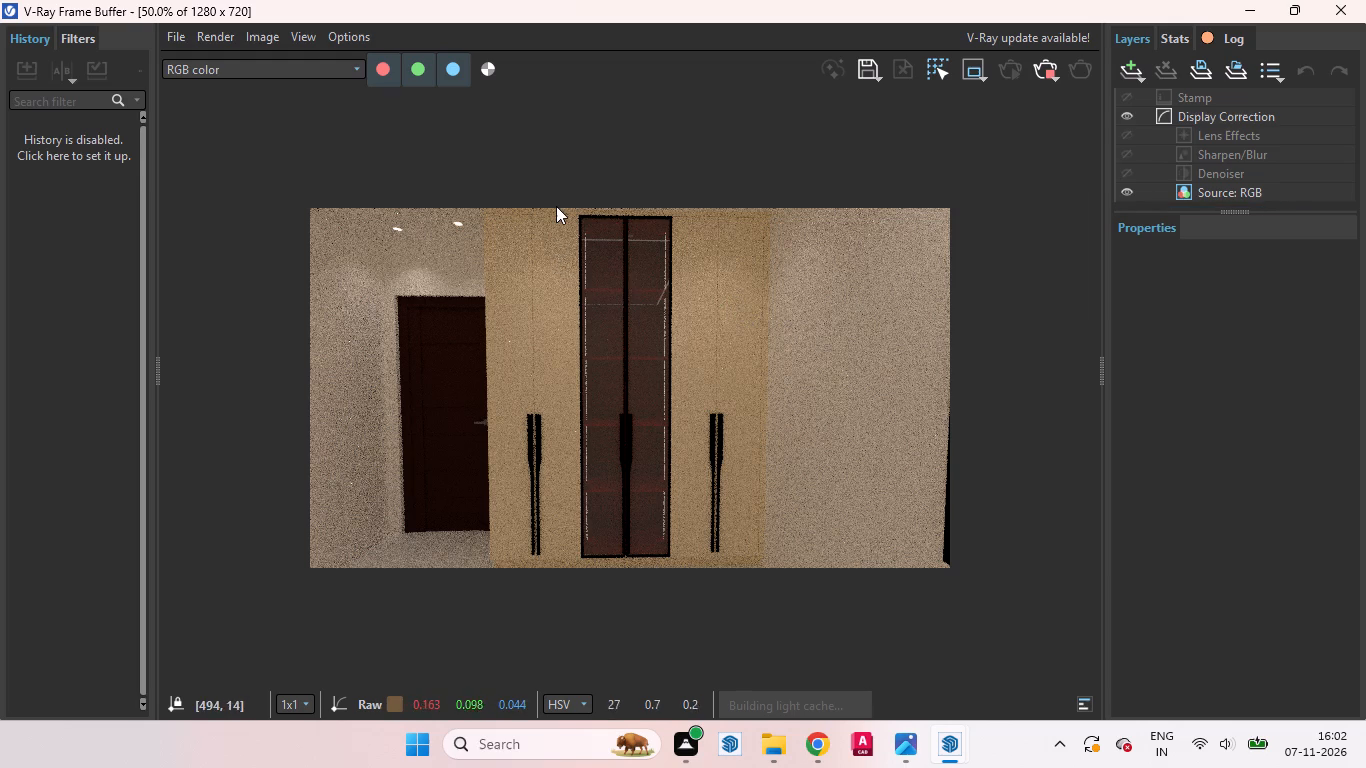
scroll(556, 206, "up", 2)
scroll(560, 210, "down", 2)
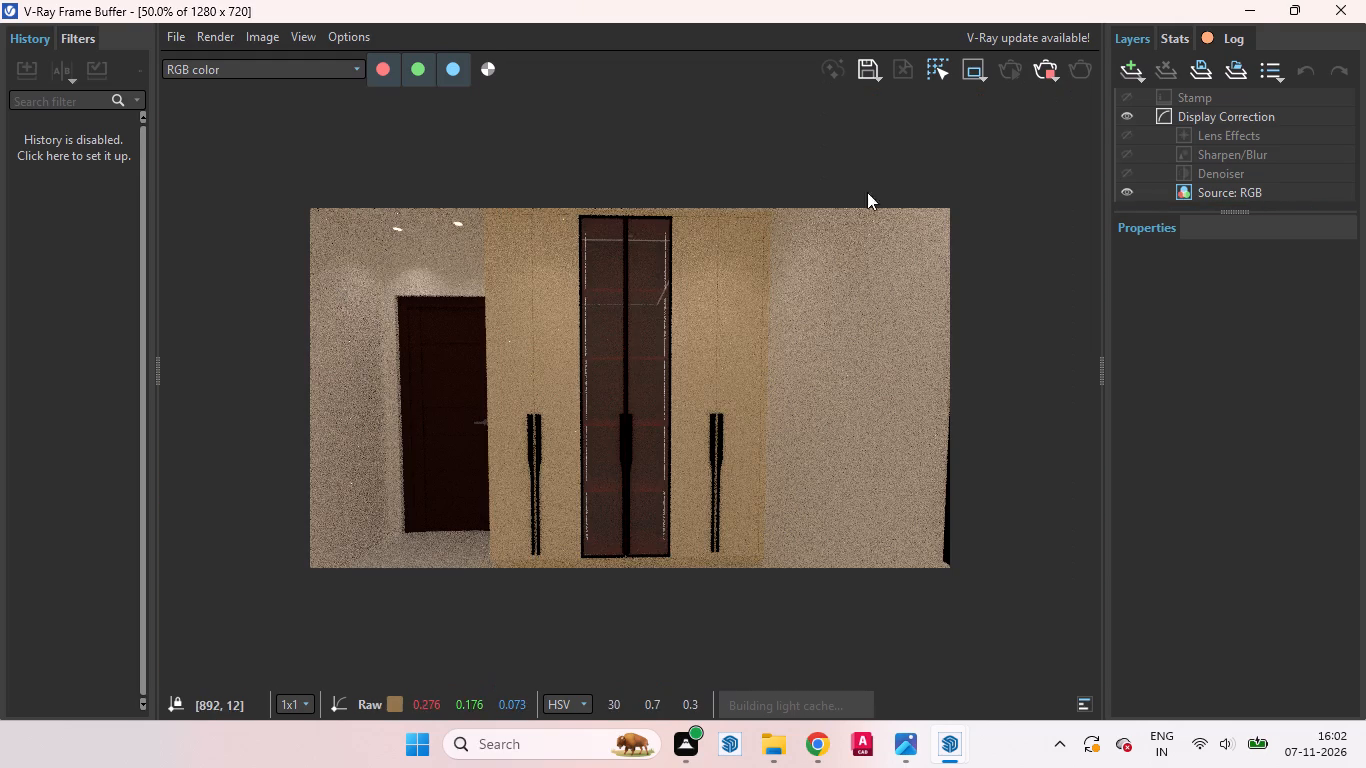
left_click(1251, 3)
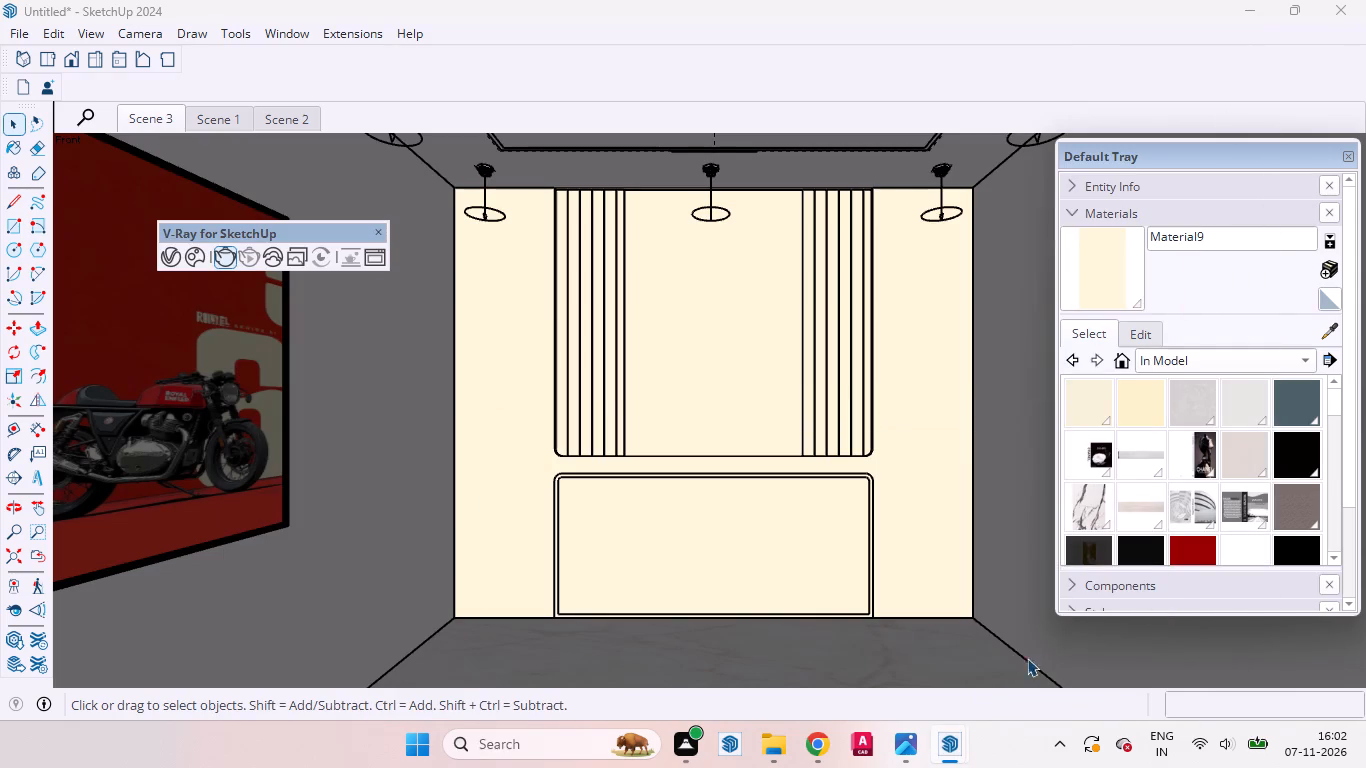
Bring back the V-Ray Frame Buffer and monitor the wardrobe render's progress, both close up and as a whole.
left_click(943, 745)
left_click(1054, 640)
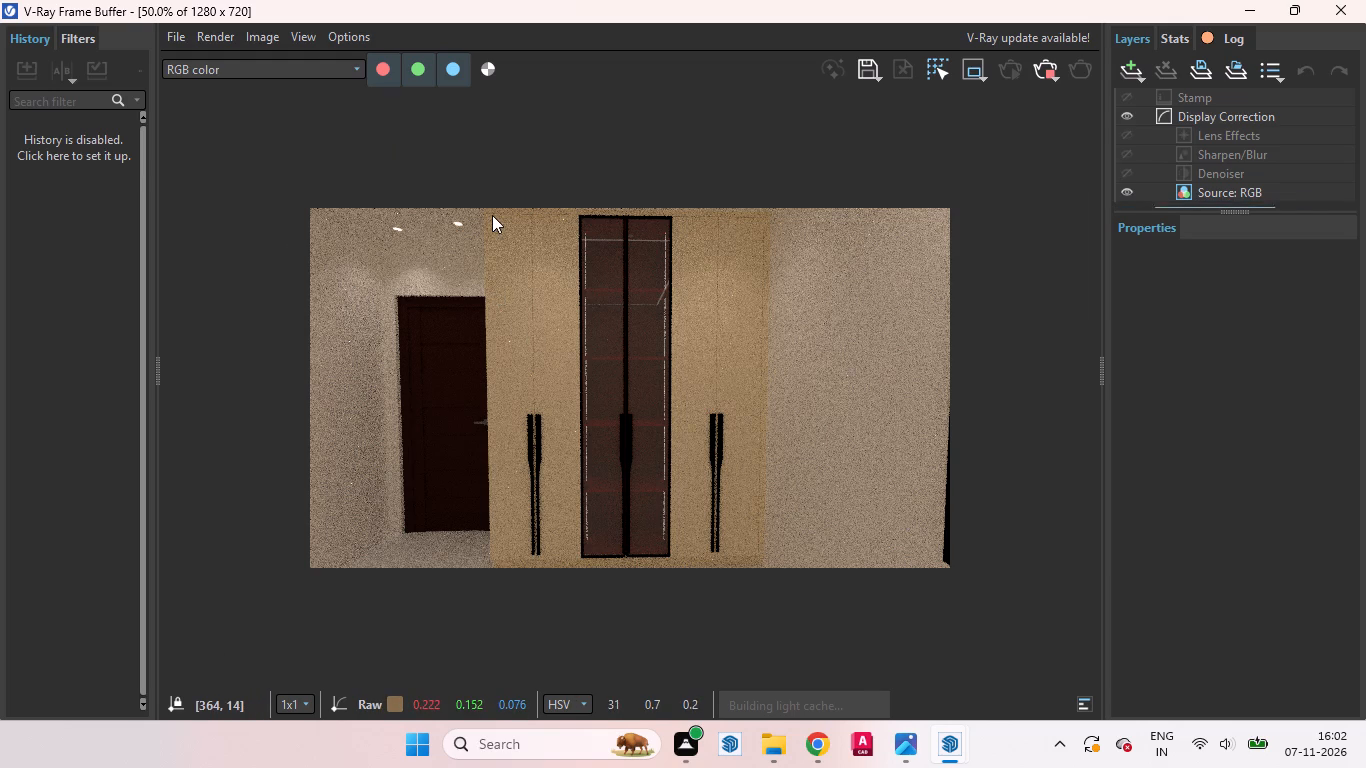
scroll(492, 214, "up", 1)
scroll(608, 223, "down", 1)
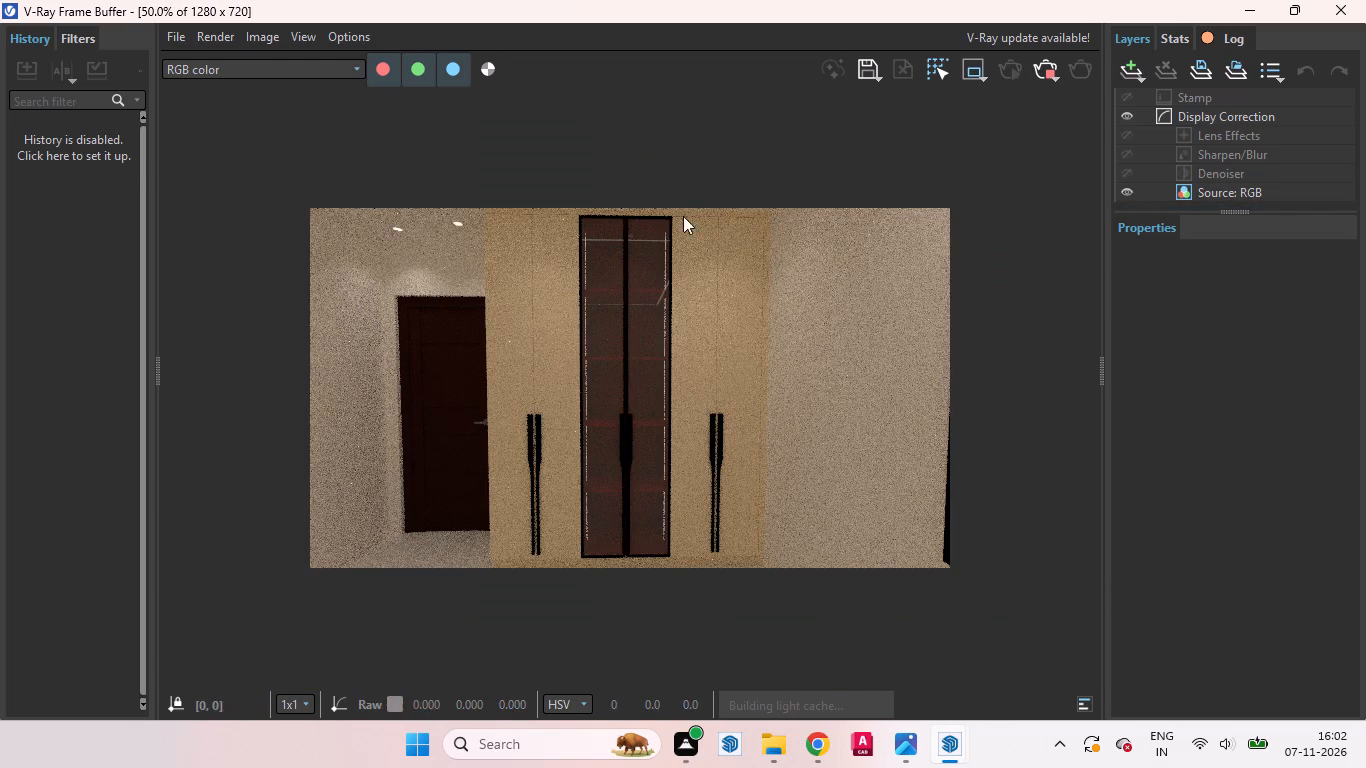
scroll(618, 415, "up", 1)
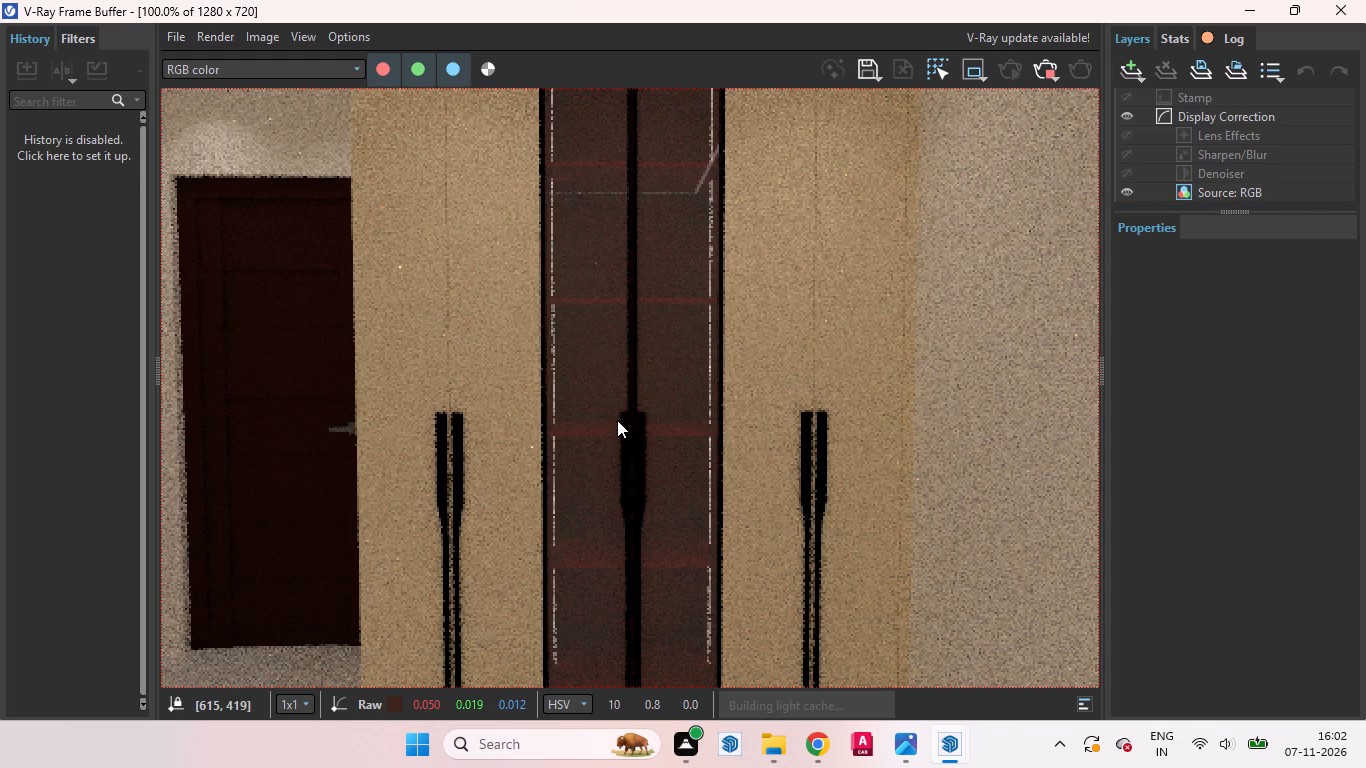
scroll(655, 355, "down", 1)
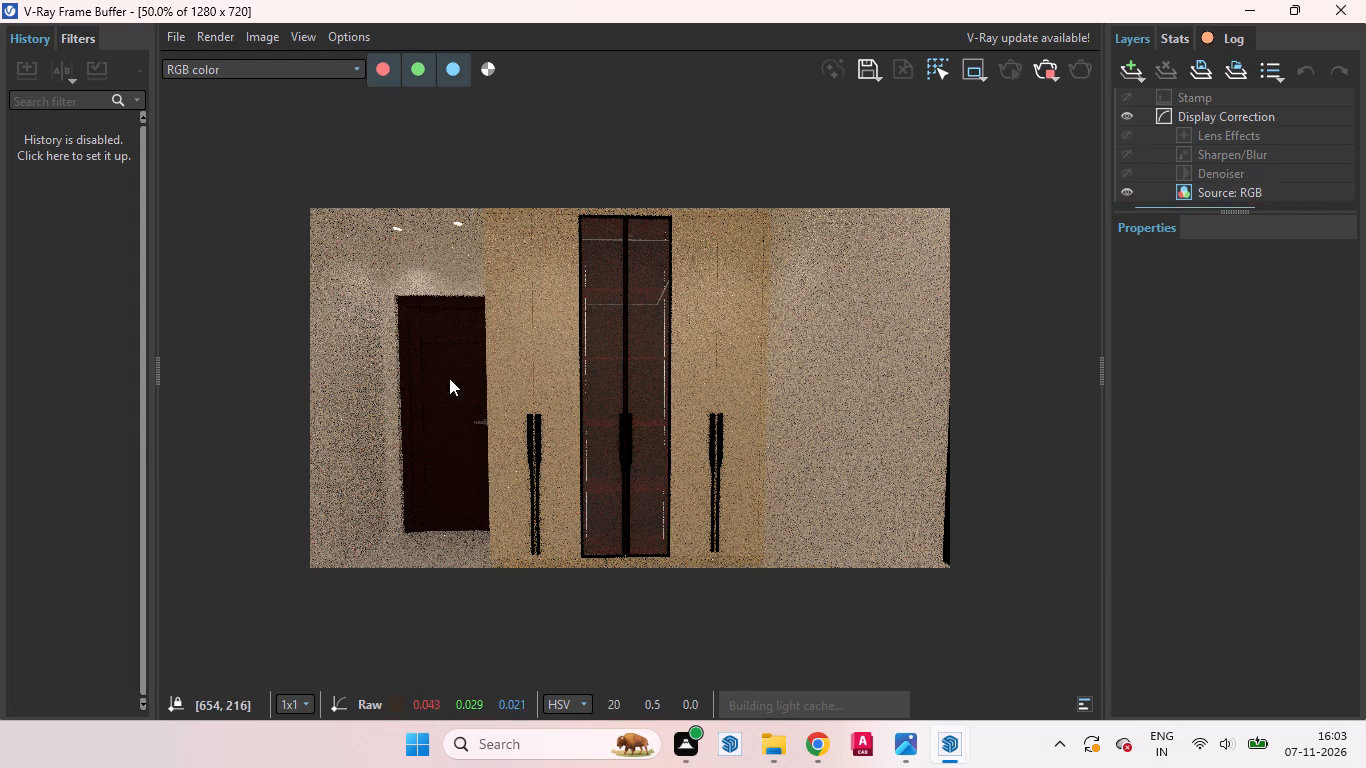
scroll(613, 285, "up", 2)
scroll(651, 245, "down", 1)
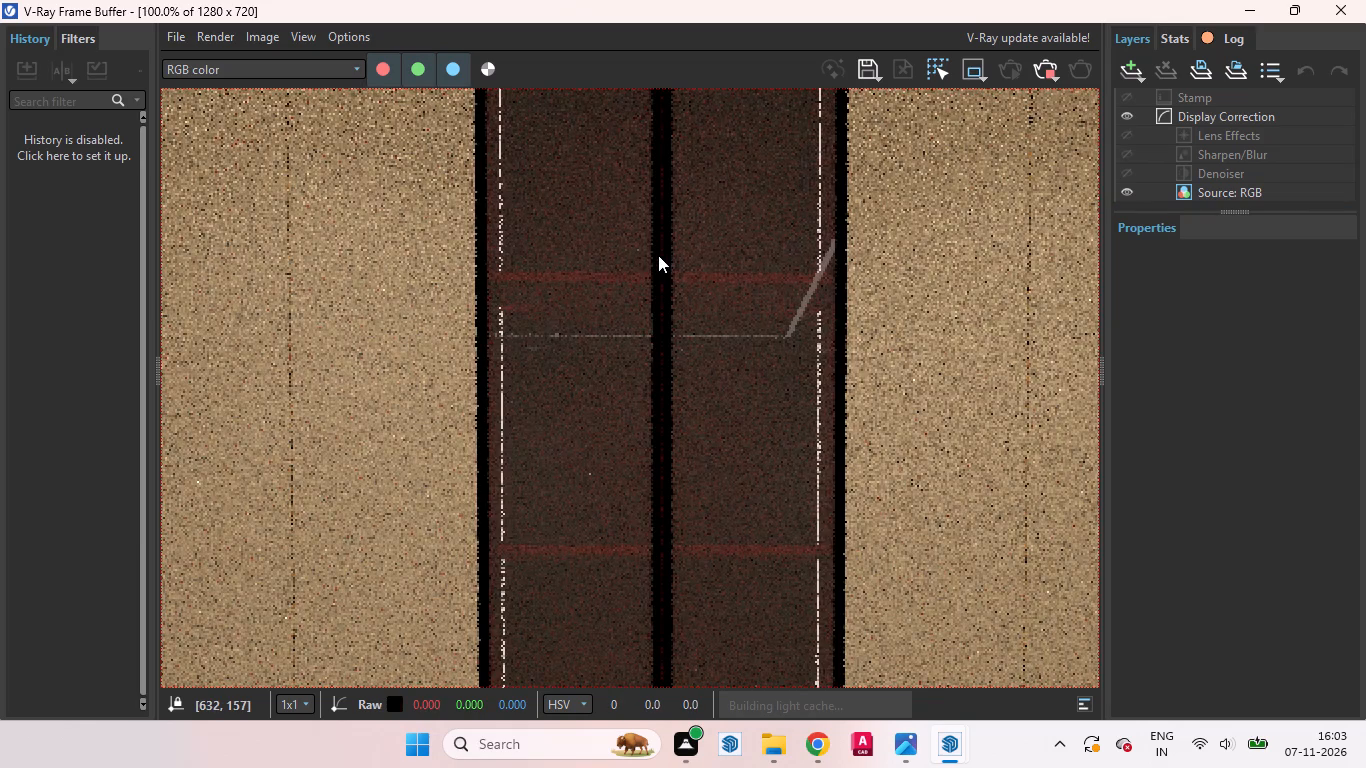
scroll(658, 255, "down", 1)
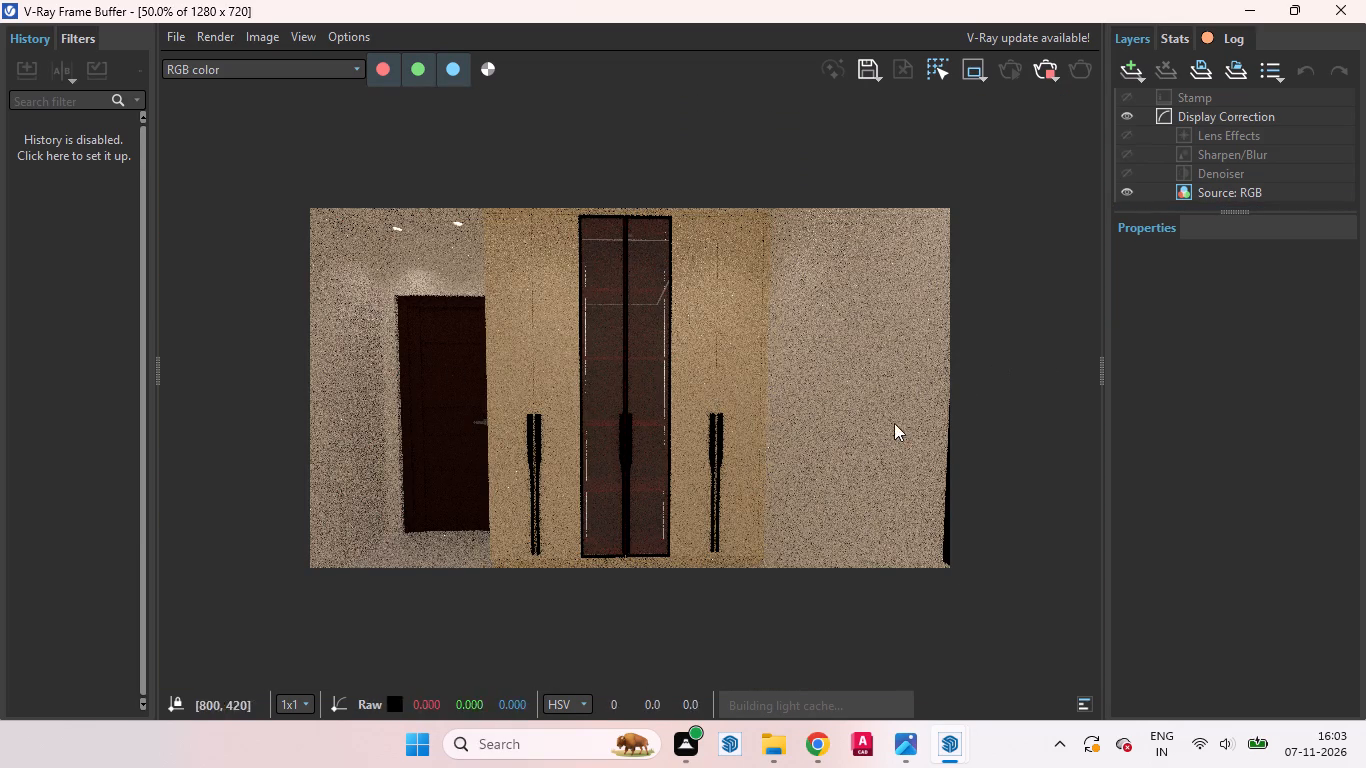
scroll(634, 256, "up", 2)
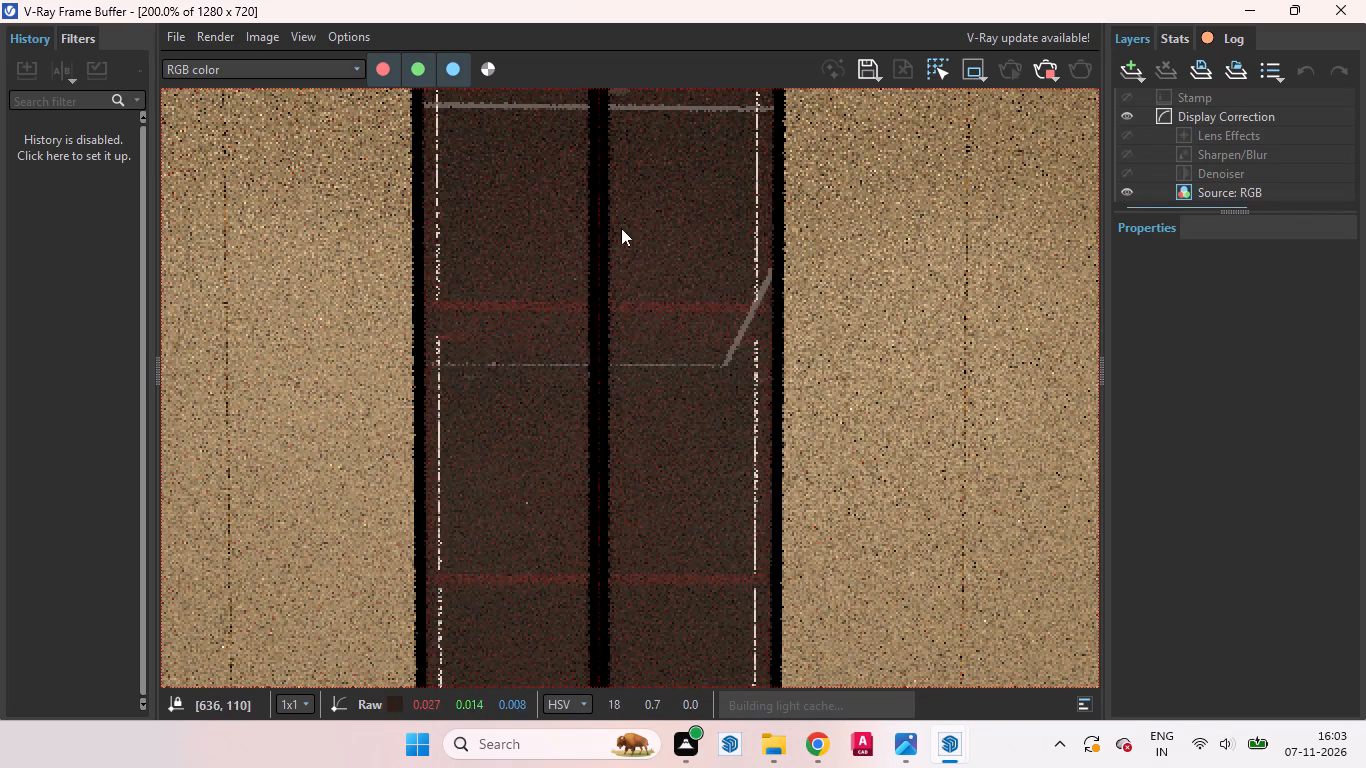
scroll(680, 347, "down", 2)
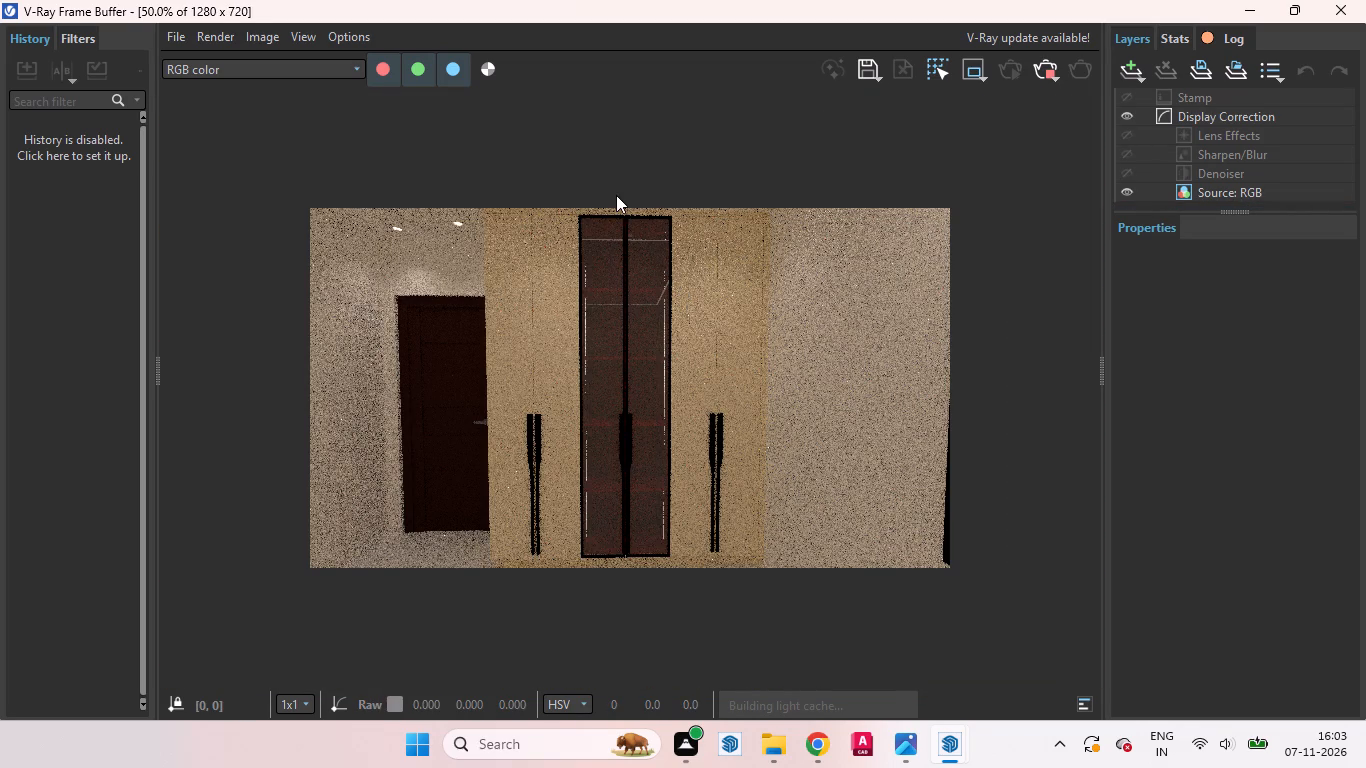
scroll(616, 195, "up", 1)
scroll(730, 240, "down", 1)
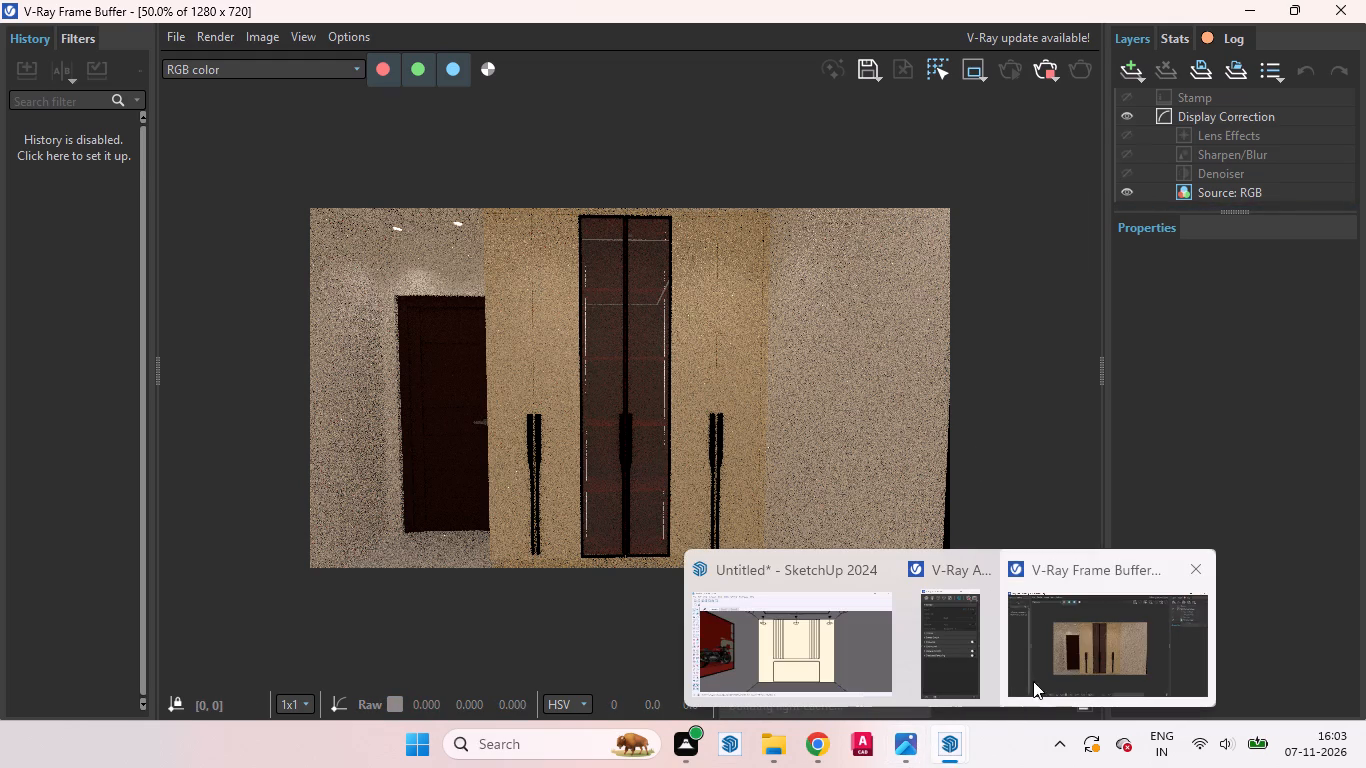
left_click(1042, 668)
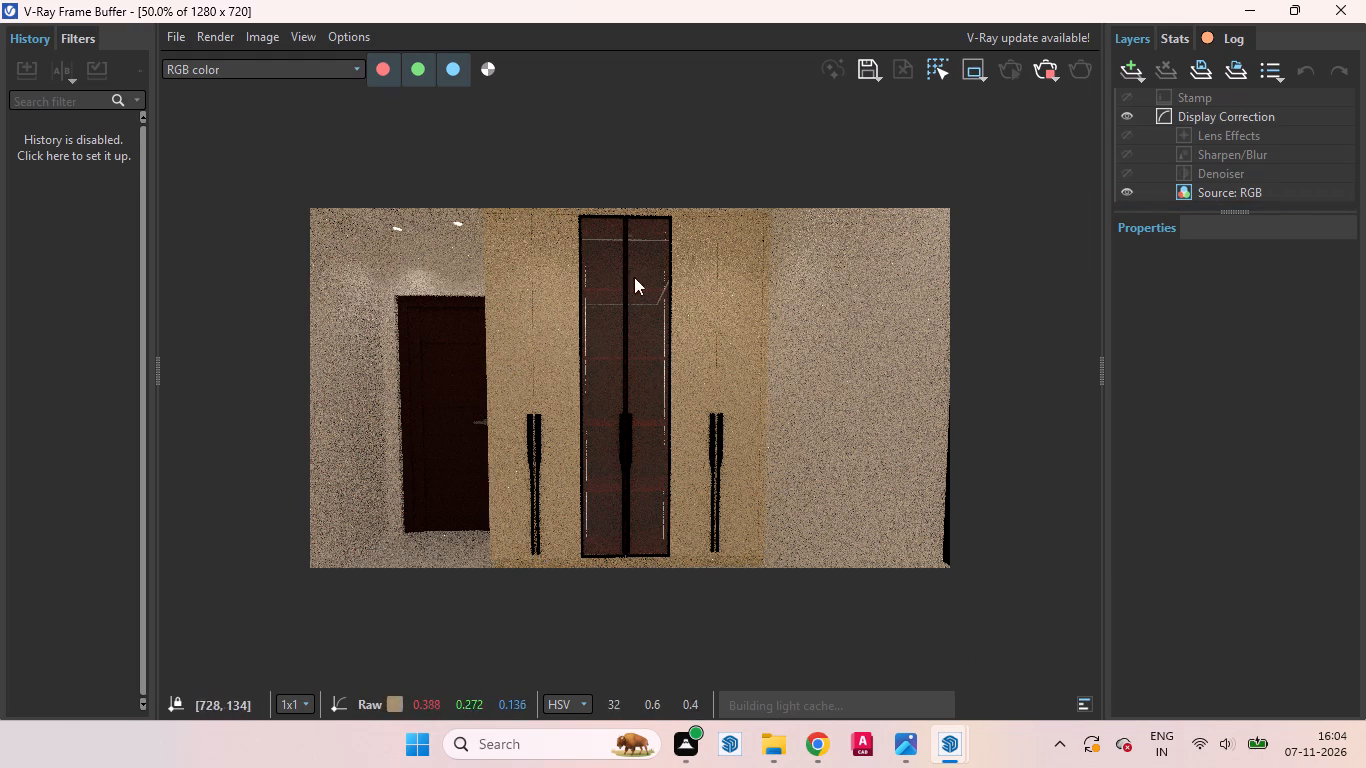
scroll(647, 223, "up", 2)
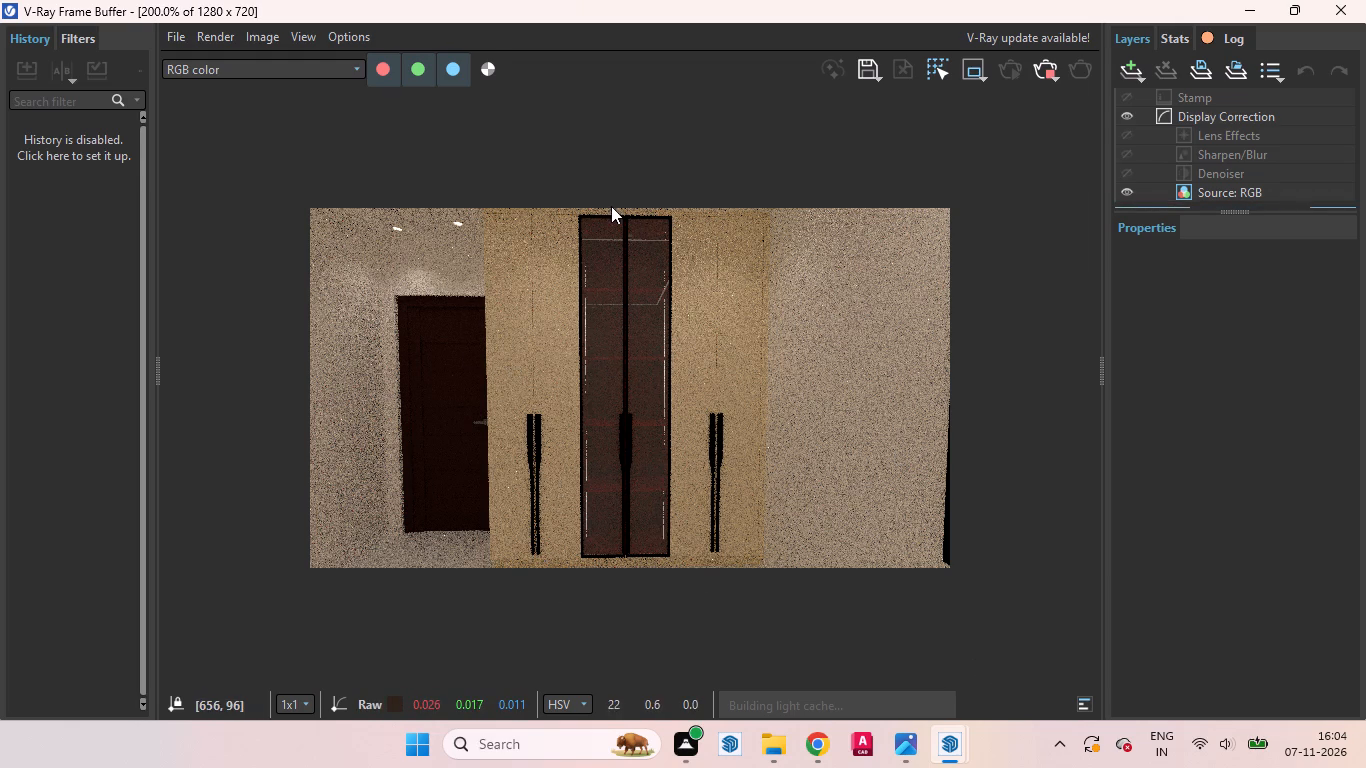
scroll(705, 273, "down", 2)
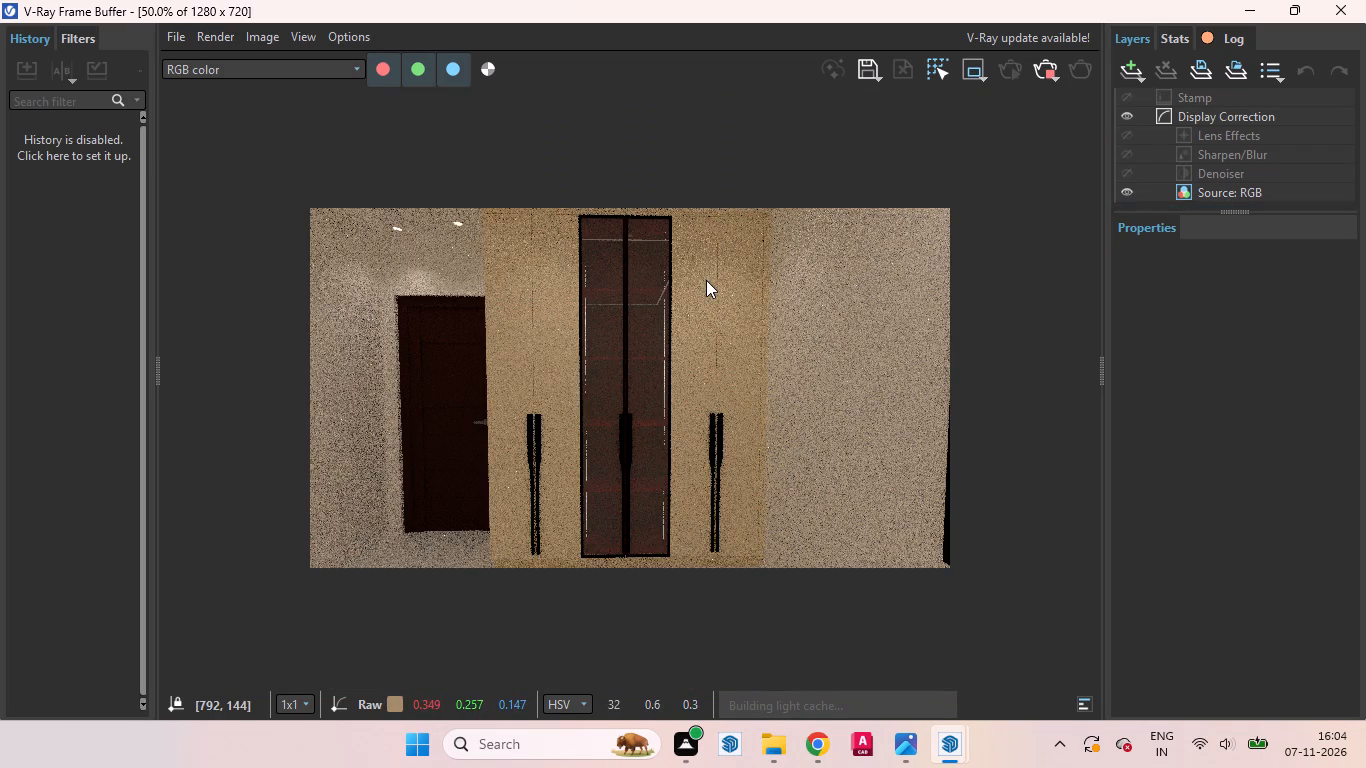
scroll(692, 328, "down", 1)
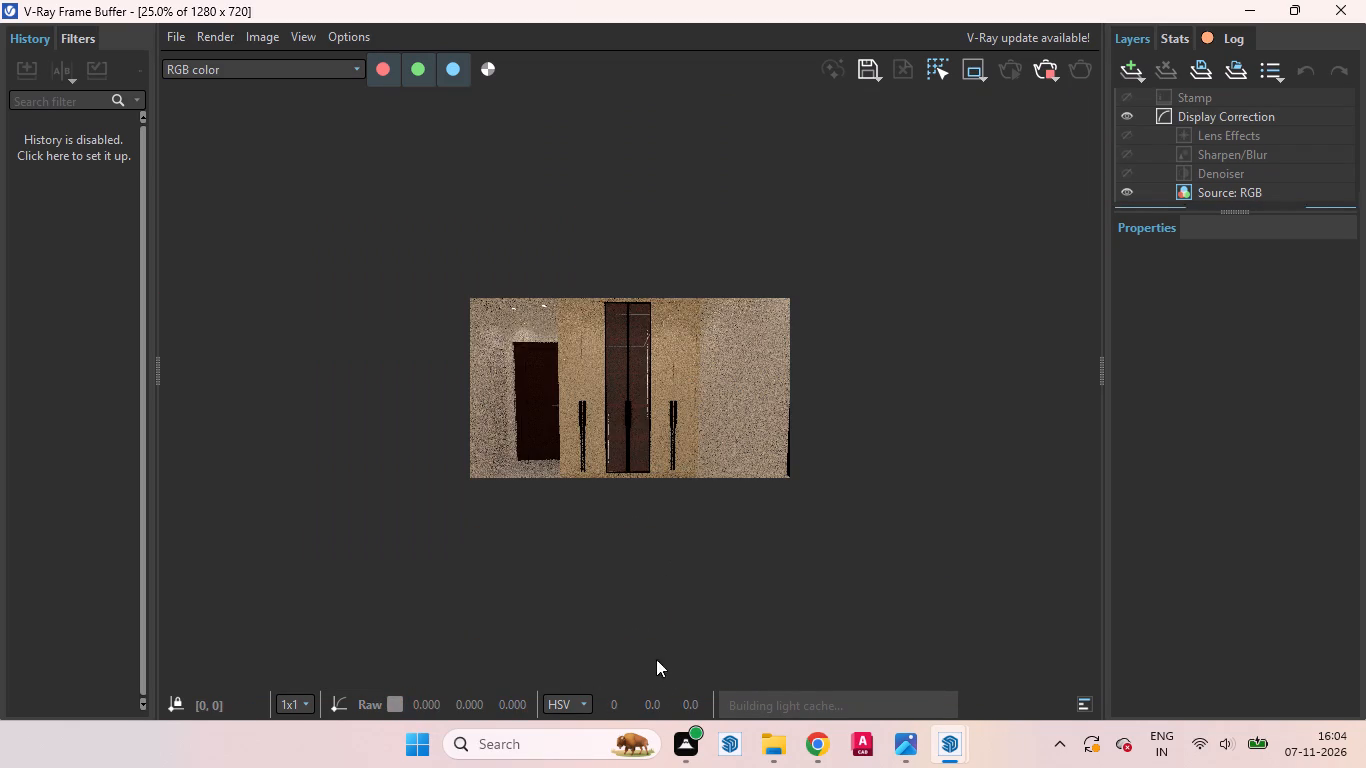
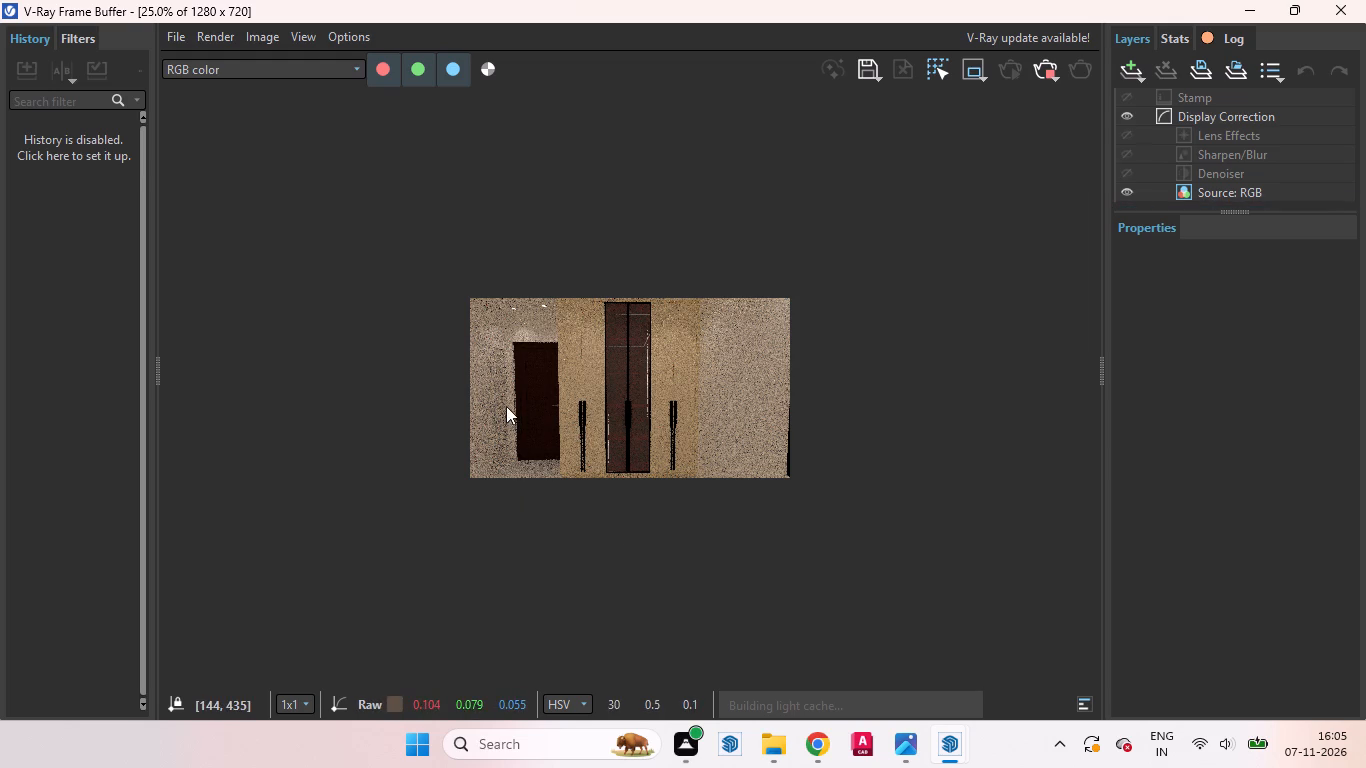
Examine the in-progress render of the wardrobe, its black handles and the dark door, up close and as a whole.
scroll(504, 394, "up", 2)
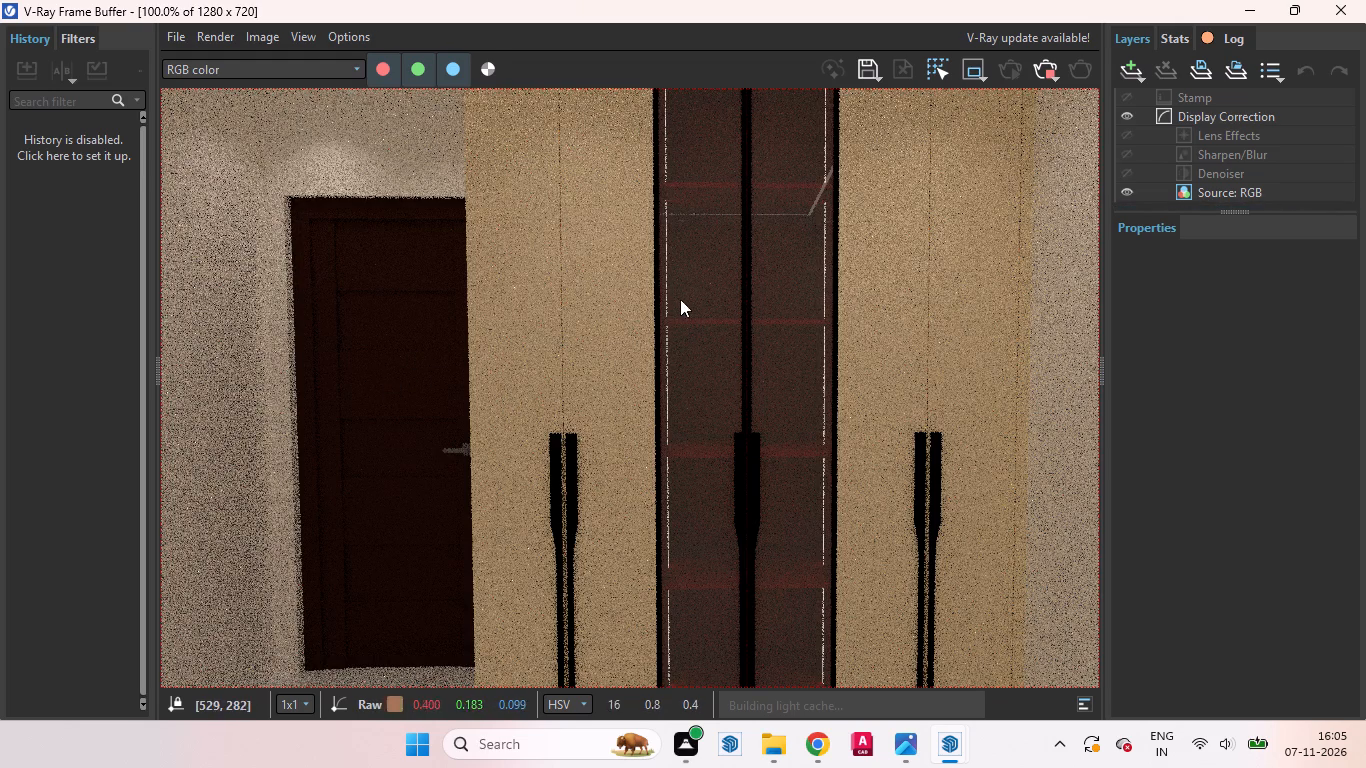
scroll(747, 319, "down", 1)
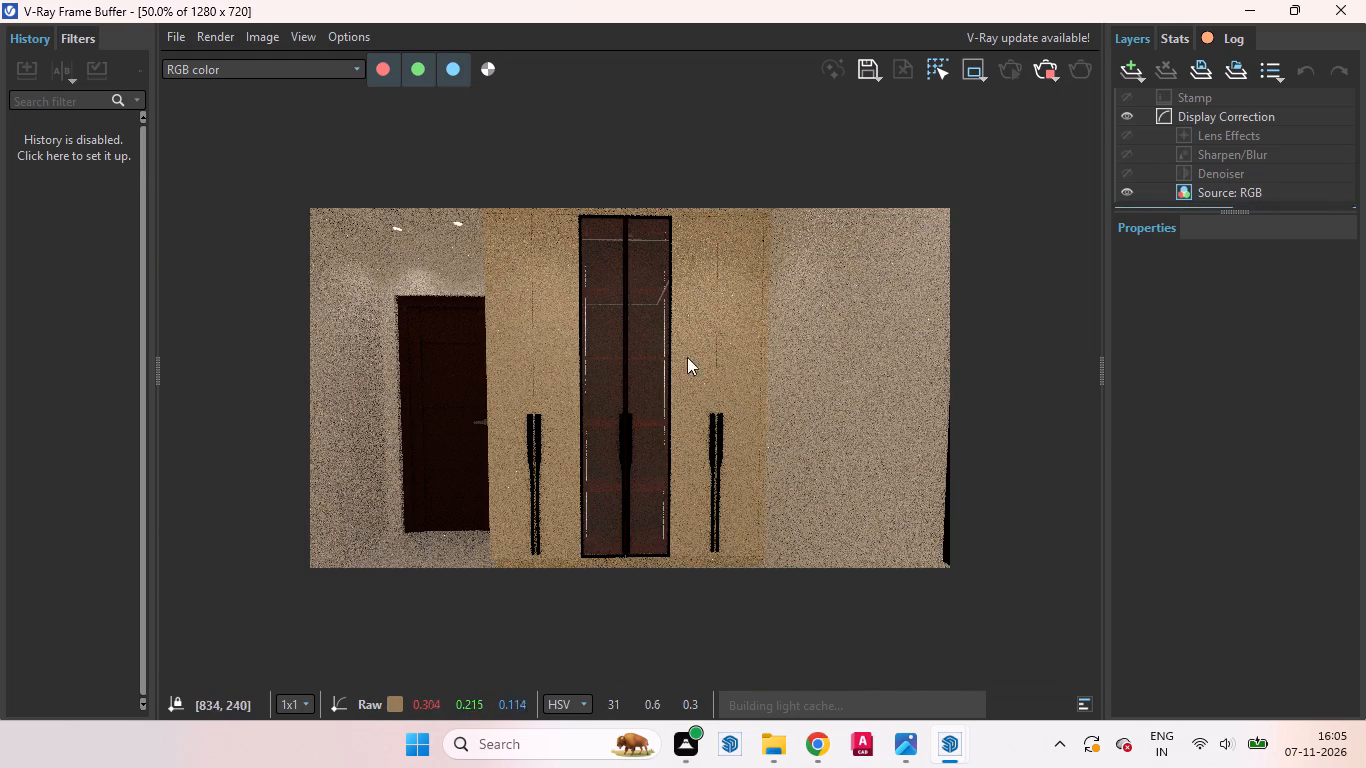
scroll(545, 495, "up", 1)
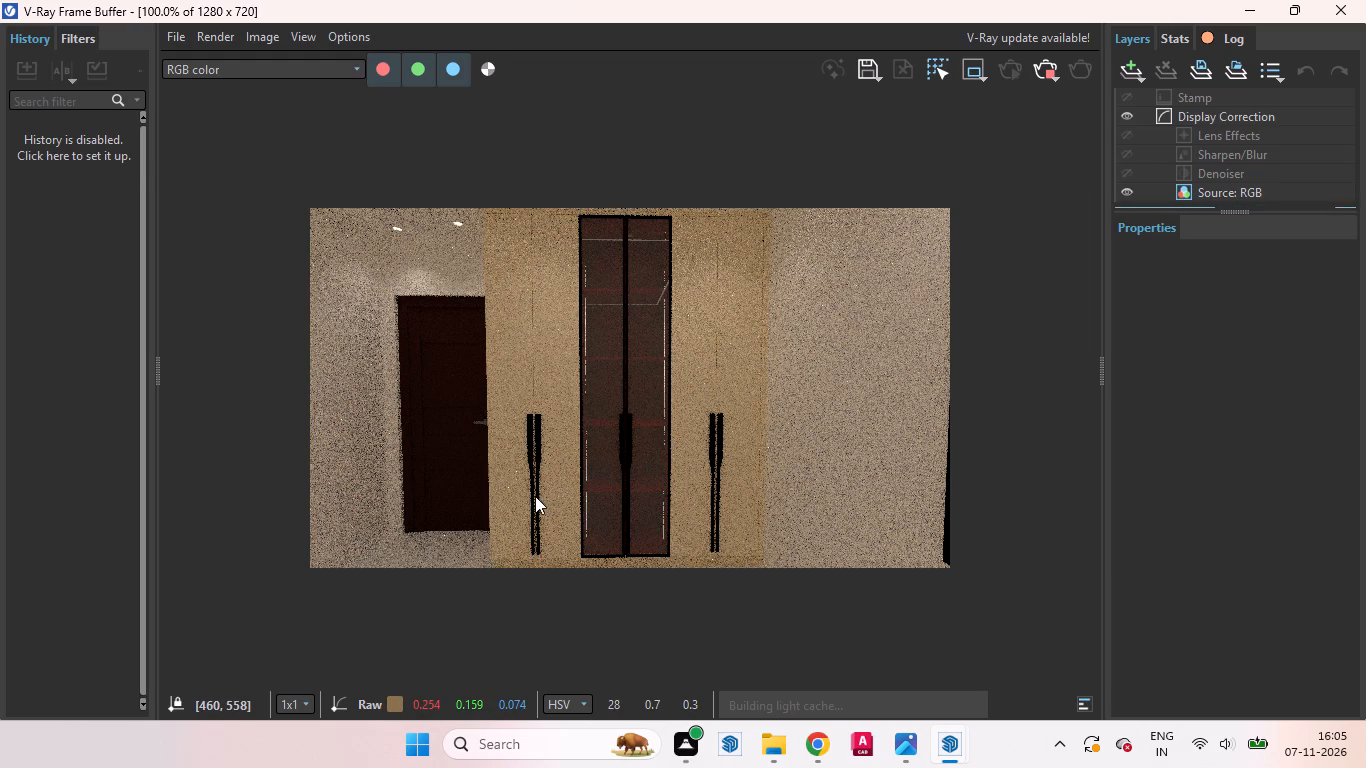
scroll(535, 496, "up", 2)
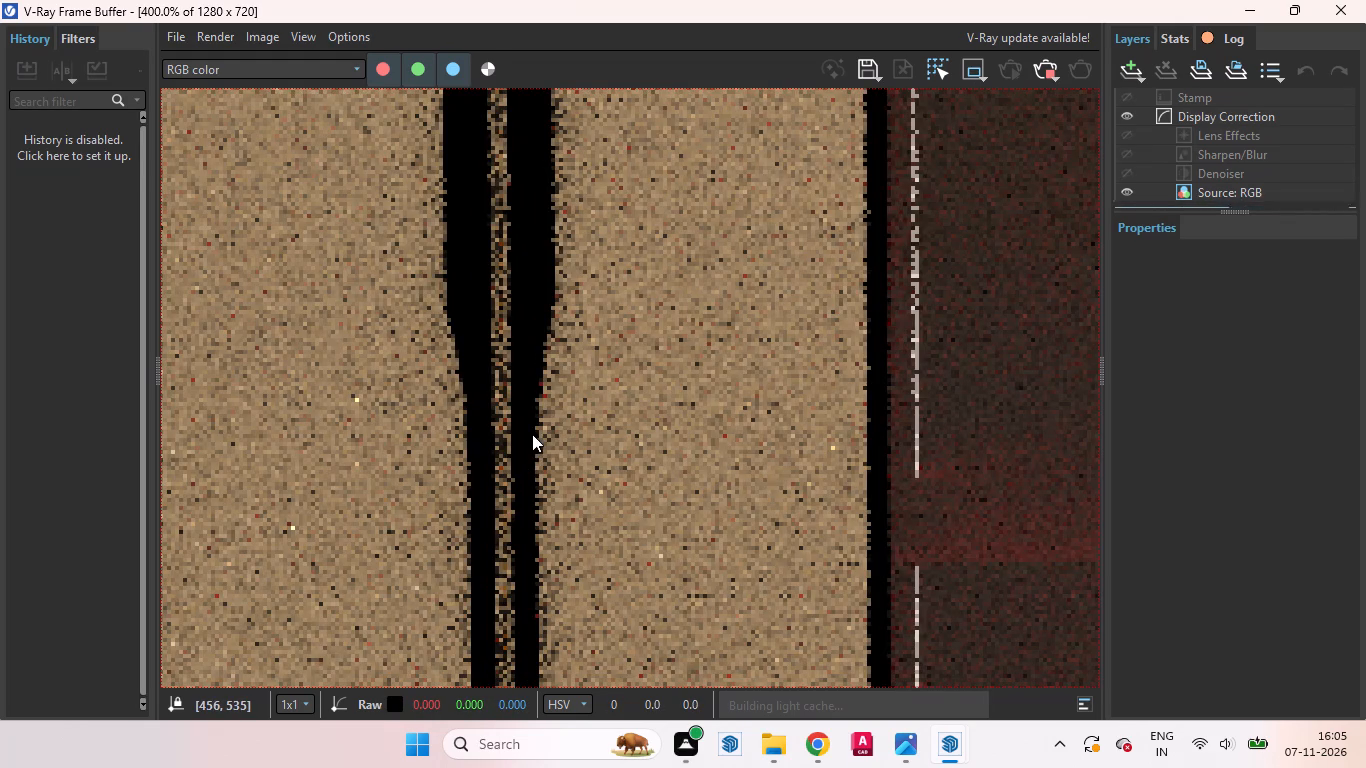
scroll(551, 428, "down", 2)
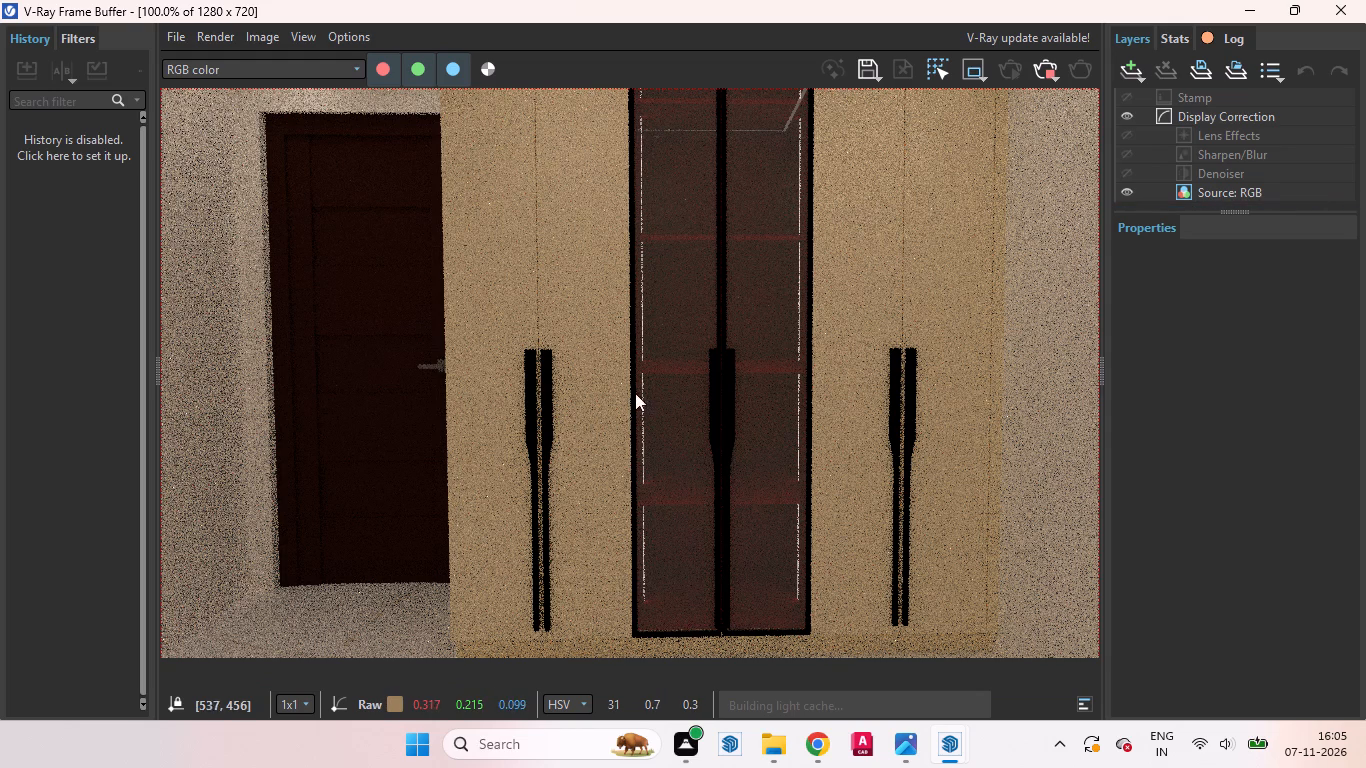
scroll(698, 416, "down", 1)
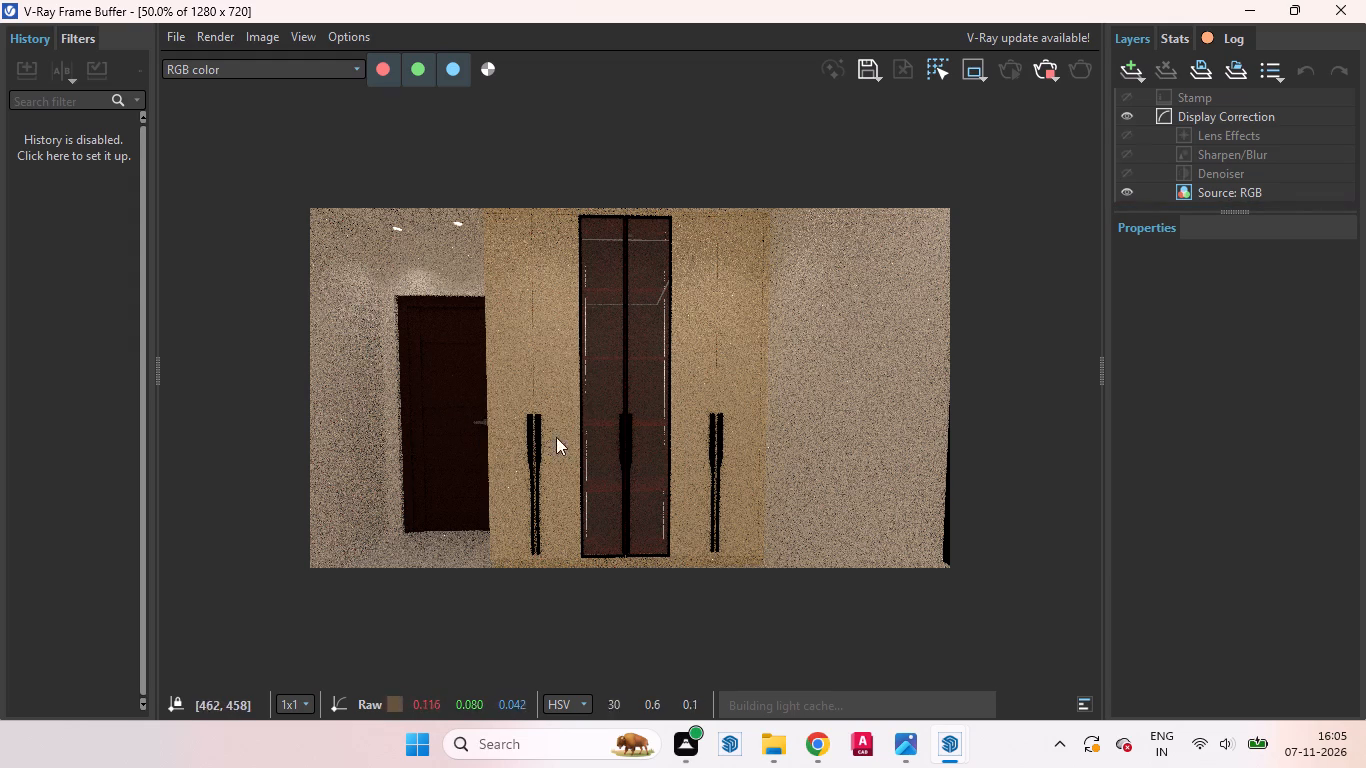
scroll(603, 424, "up", 1)
left_click(837, 354)
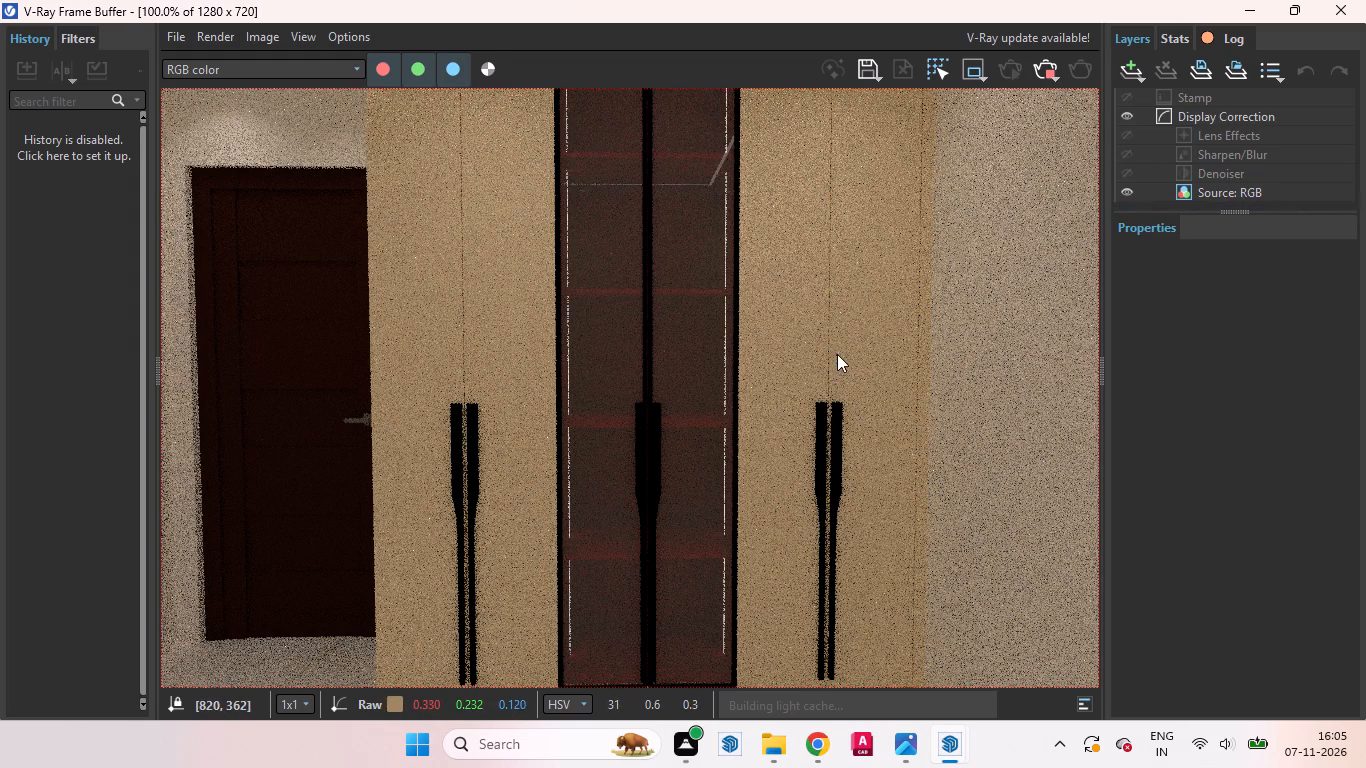
scroll(759, 398, "down", 1)
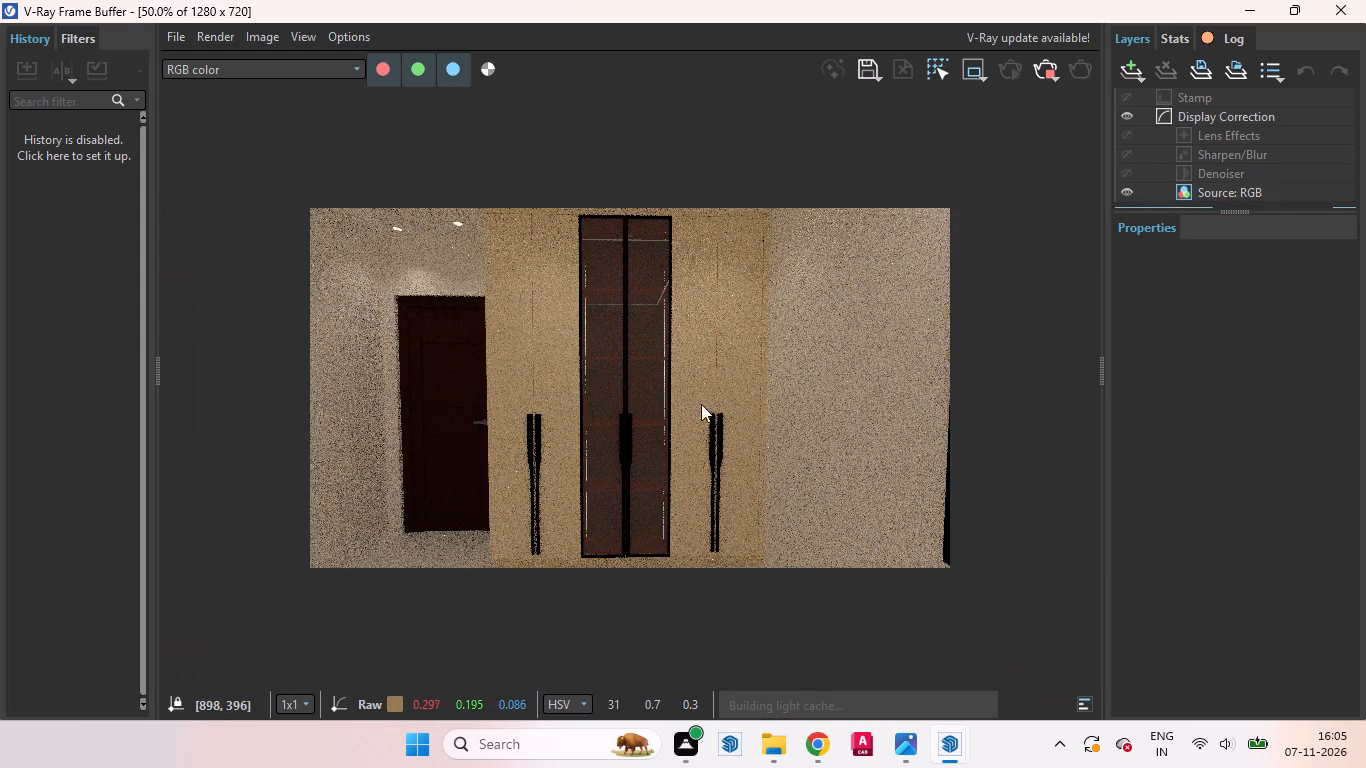
Switch to the SketchUp model and view Scene 3, Scene 1 and Scene 2 in turn.
left_click(1235, 15)
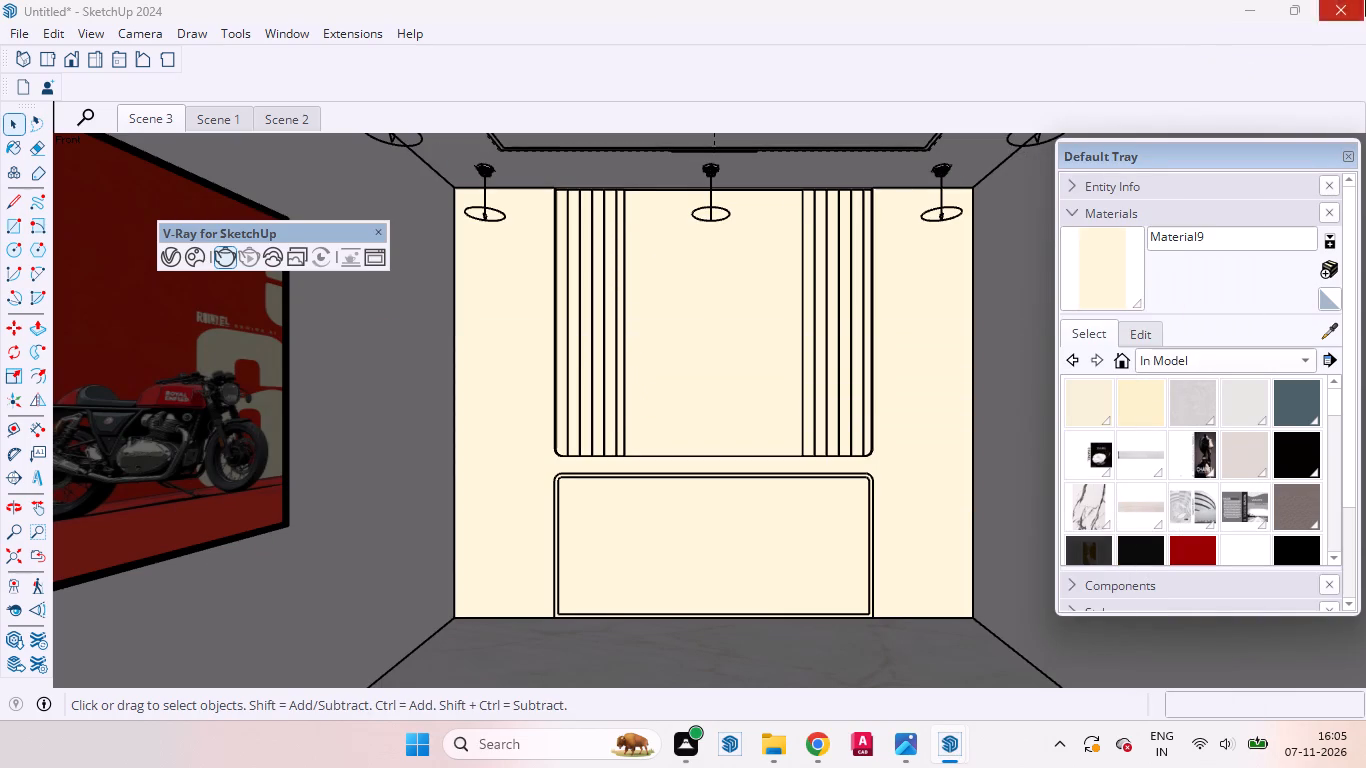
left_click(160, 115)
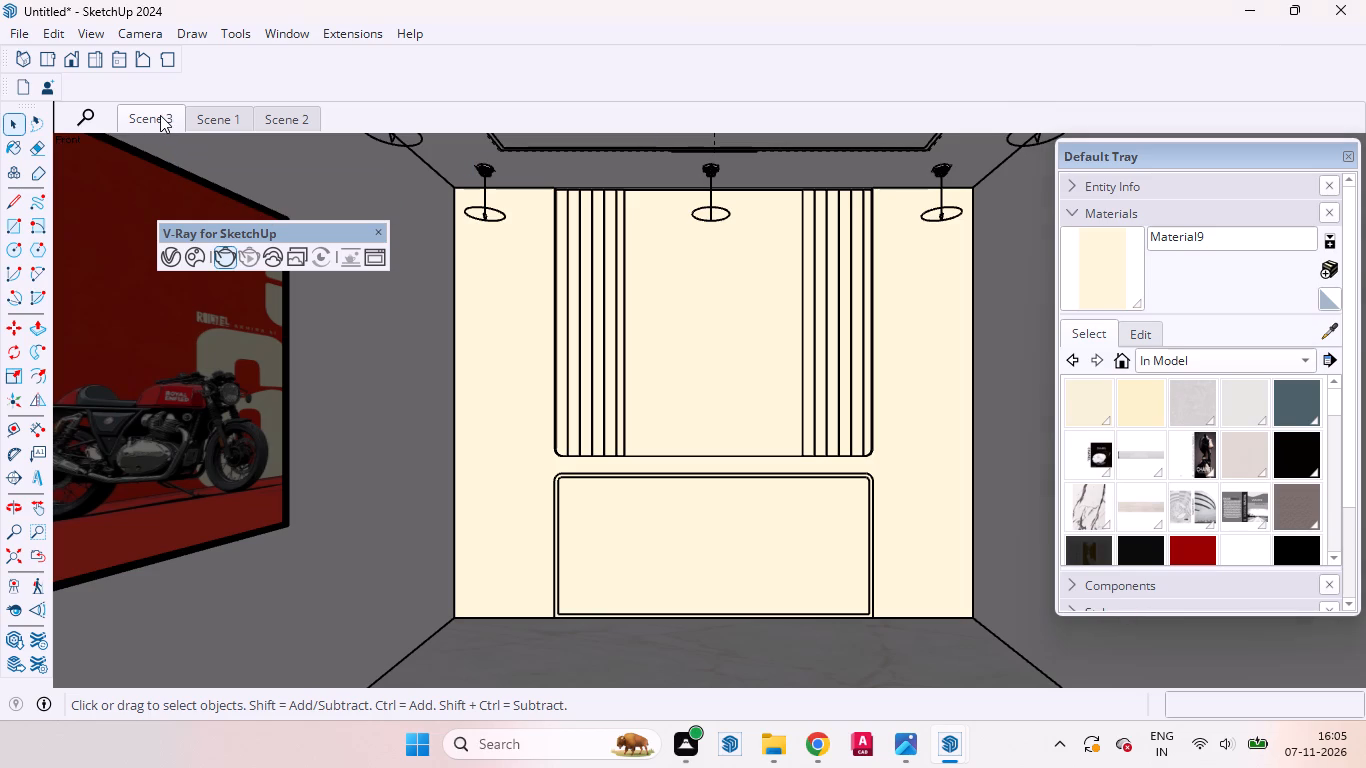
left_click(227, 115)
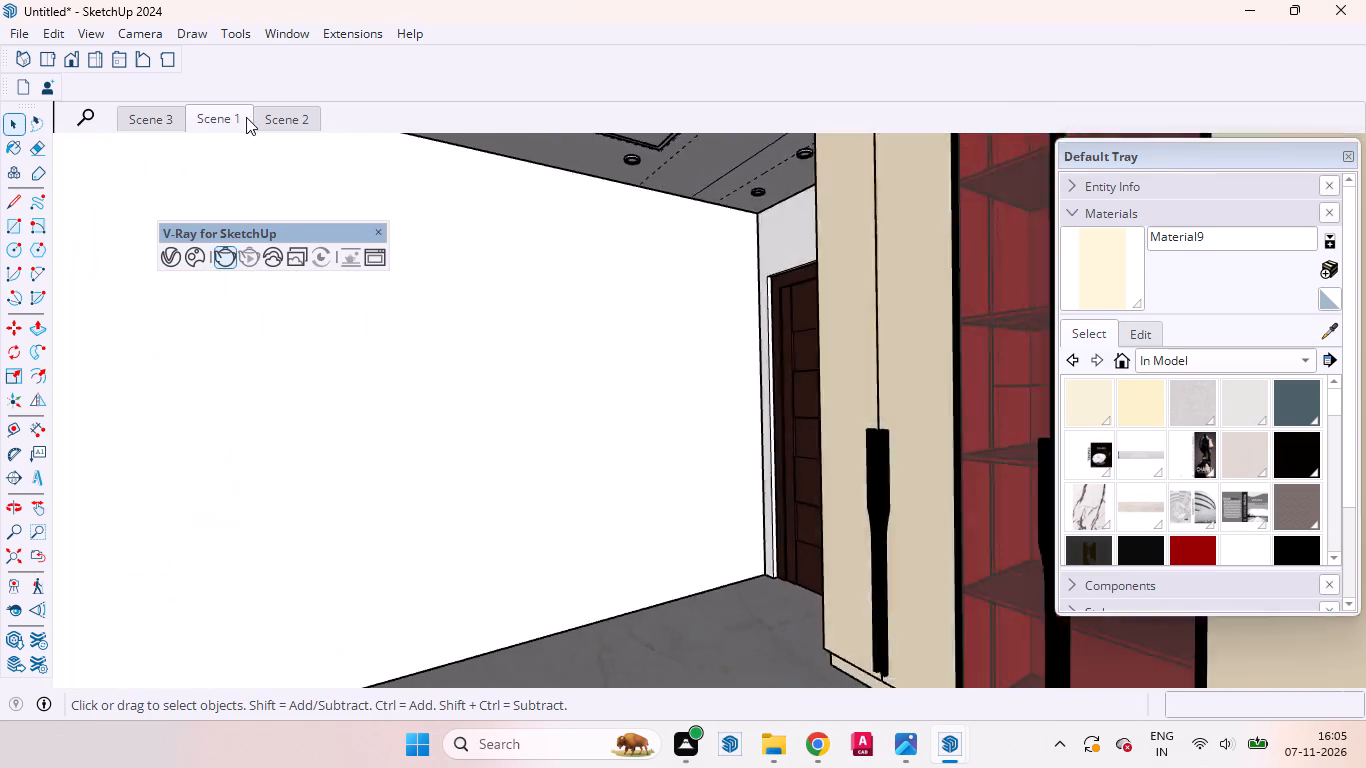
left_click(278, 115)
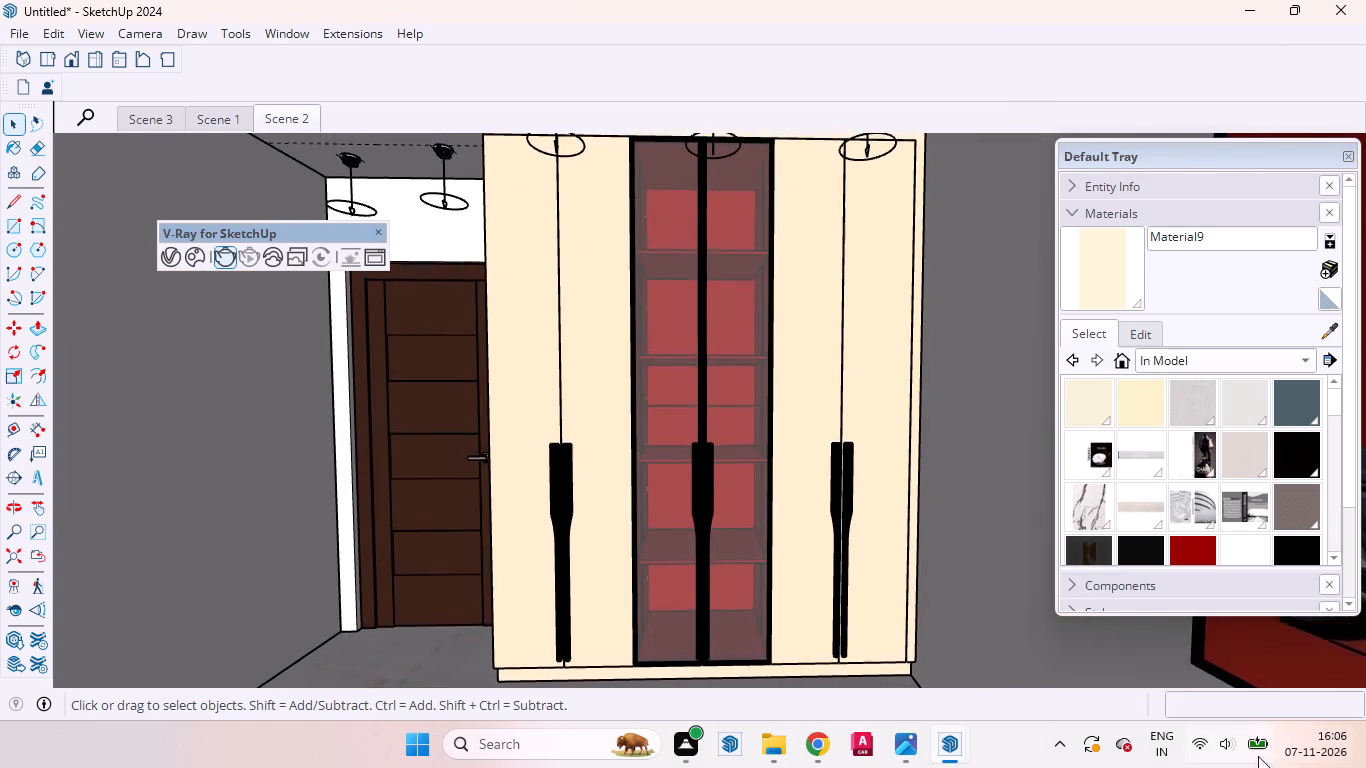
Switch back to the V-Ray Frame Buffer and inspect the wardrobe handles and the glass cabinet's upper shelves in the render.
left_click(946, 745)
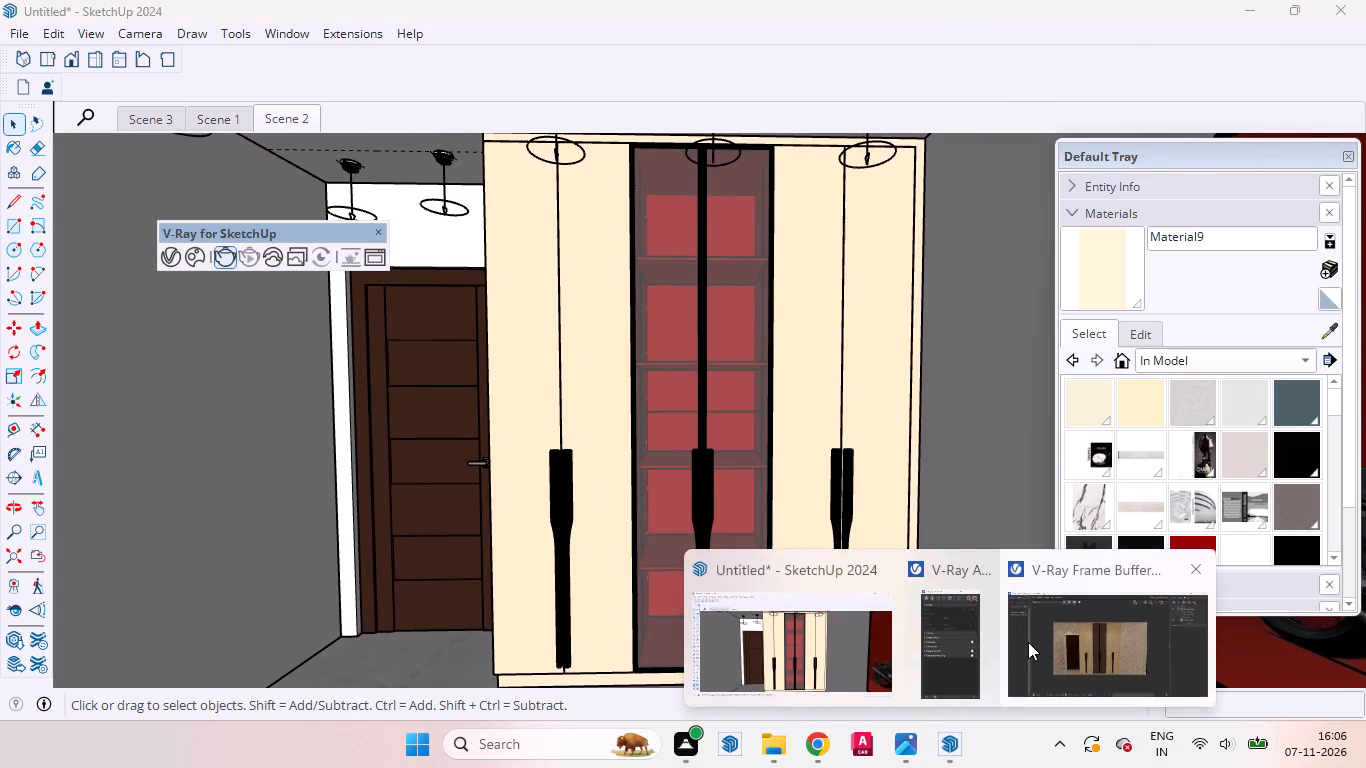
left_click(1028, 642)
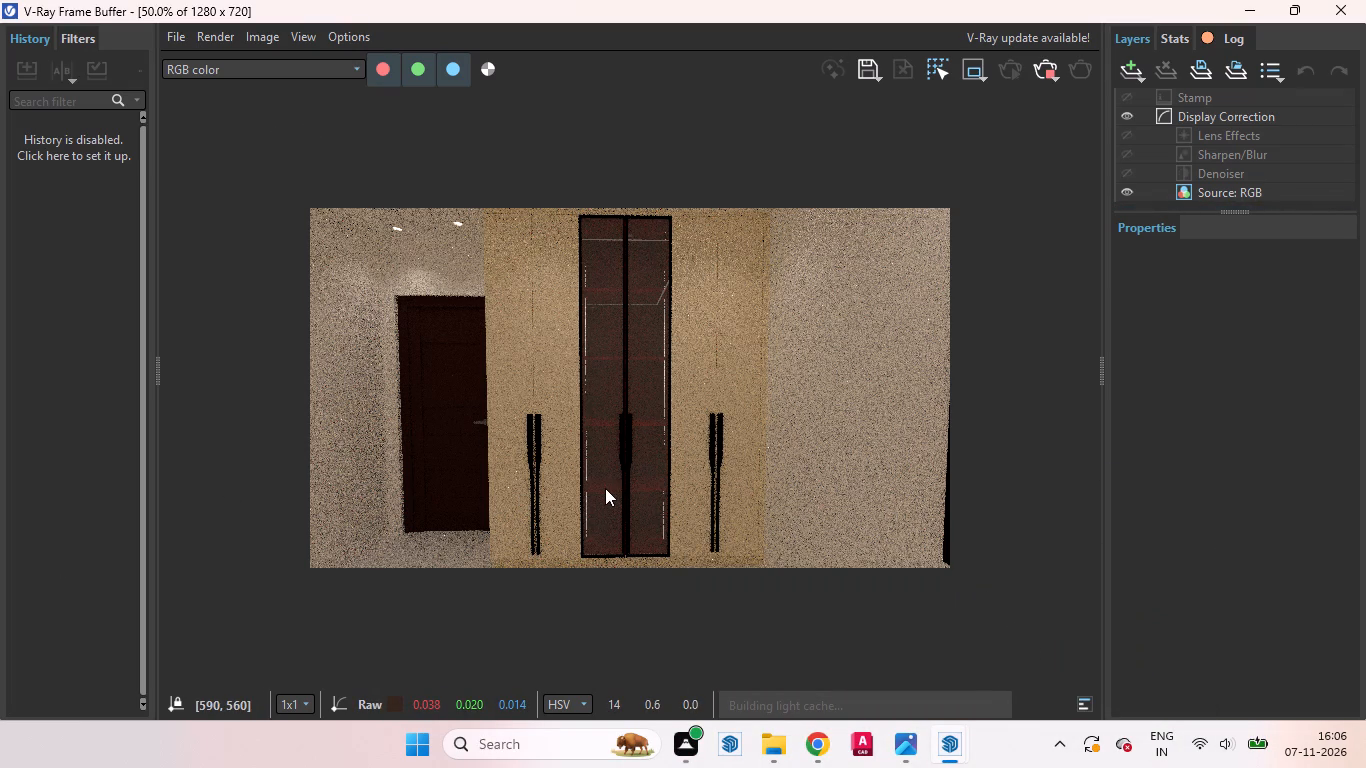
scroll(664, 493, "up", 2)
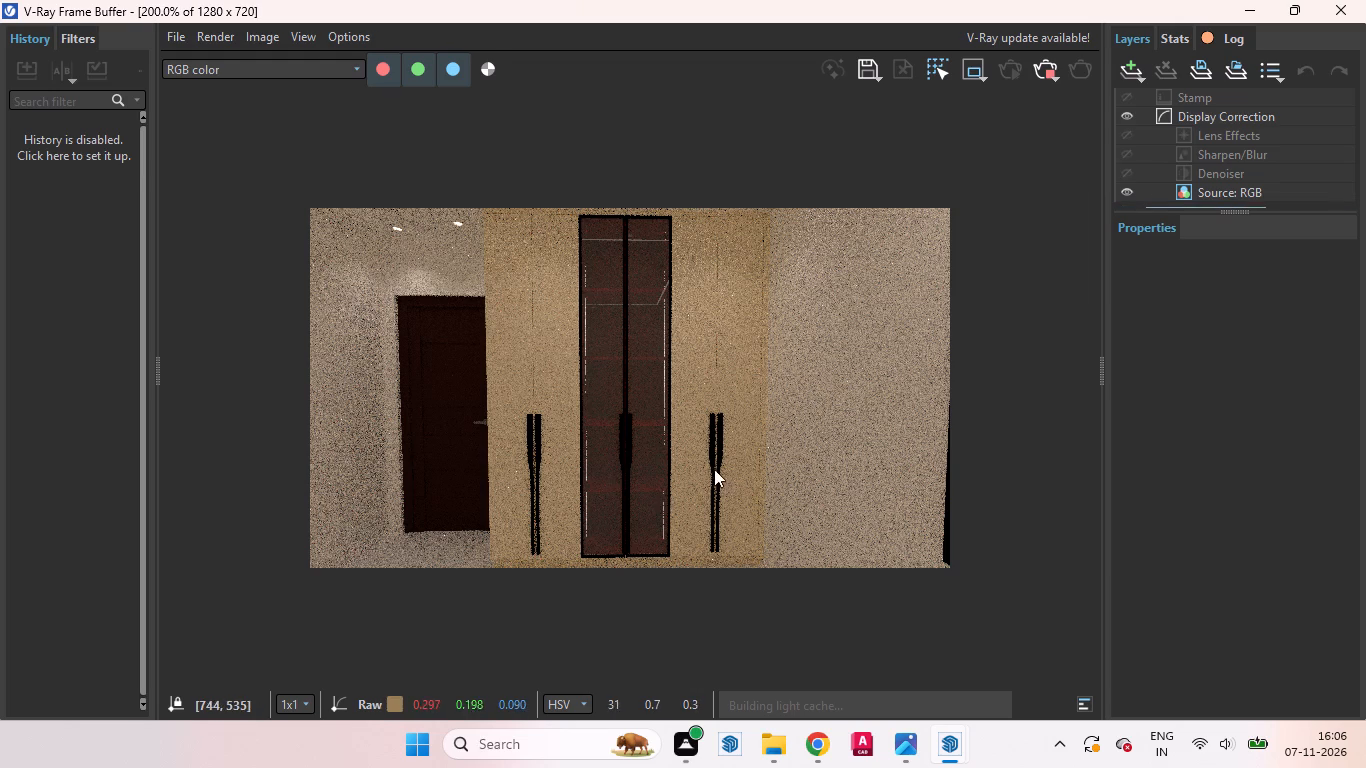
scroll(845, 216, "up", 1)
scroll(778, 356, "down", 1)
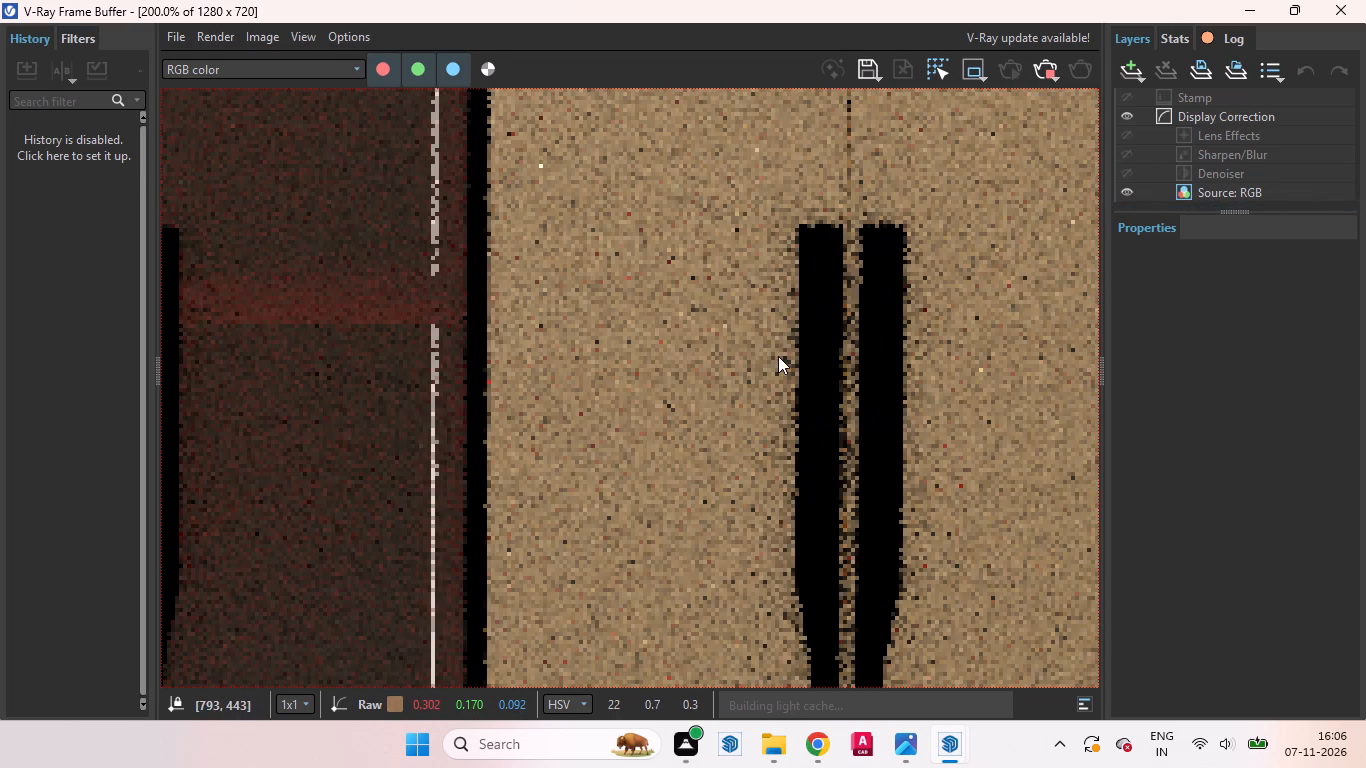
scroll(718, 392, "down", 1)
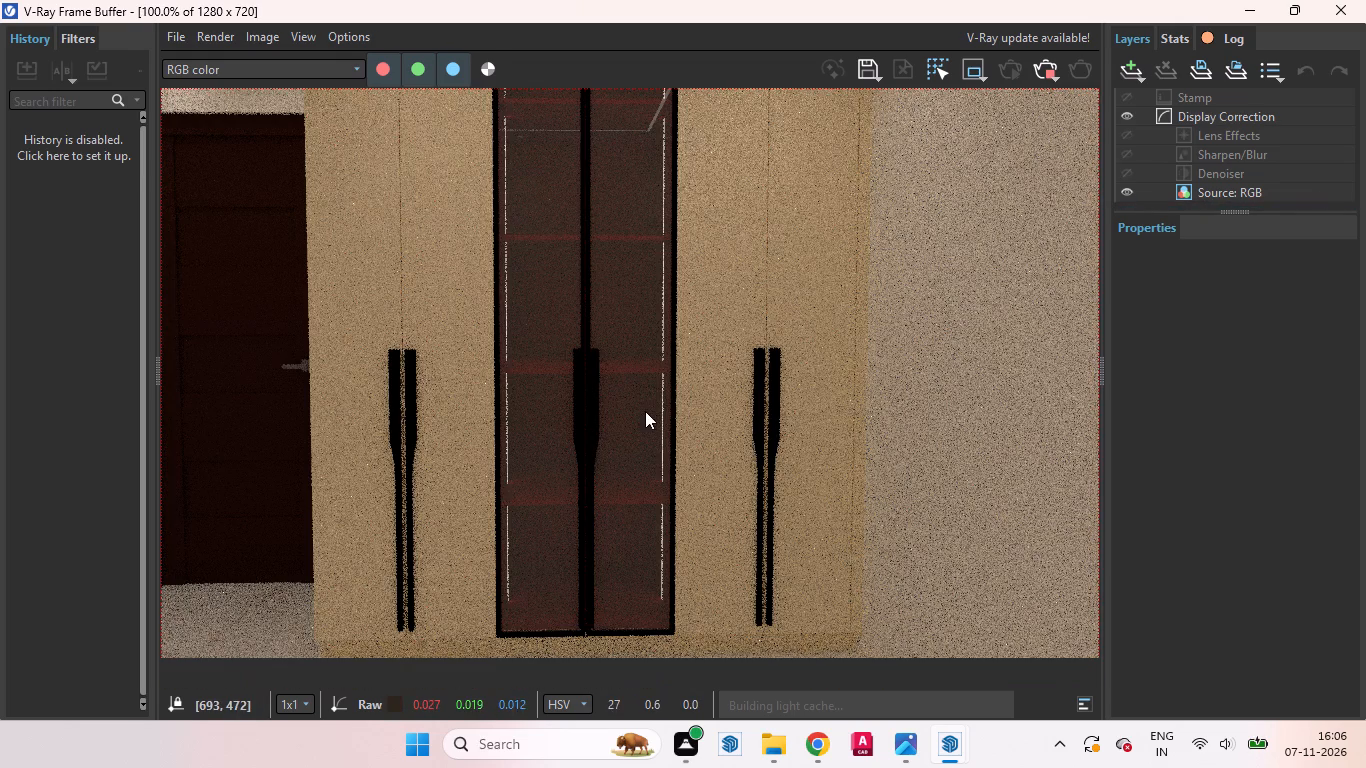
middle_click_drag(566, 464, 582, 548)
scroll(590, 529, "up", 1)
scroll(657, 220, "down", 1)
middle_click_drag(657, 220, 657, 399)
scroll(657, 399, "up", 1)
scroll(771, 340, "down", 1)
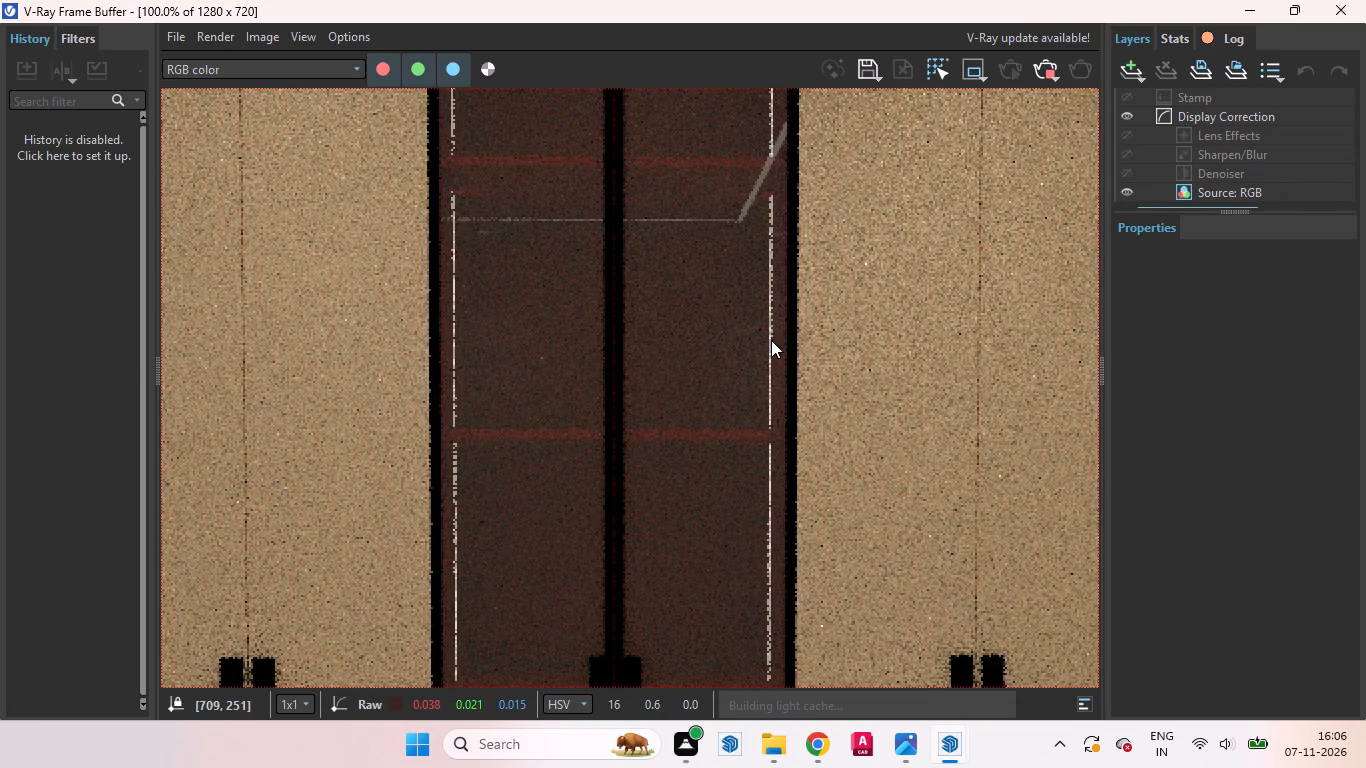
scroll(713, 349, "down", 1)
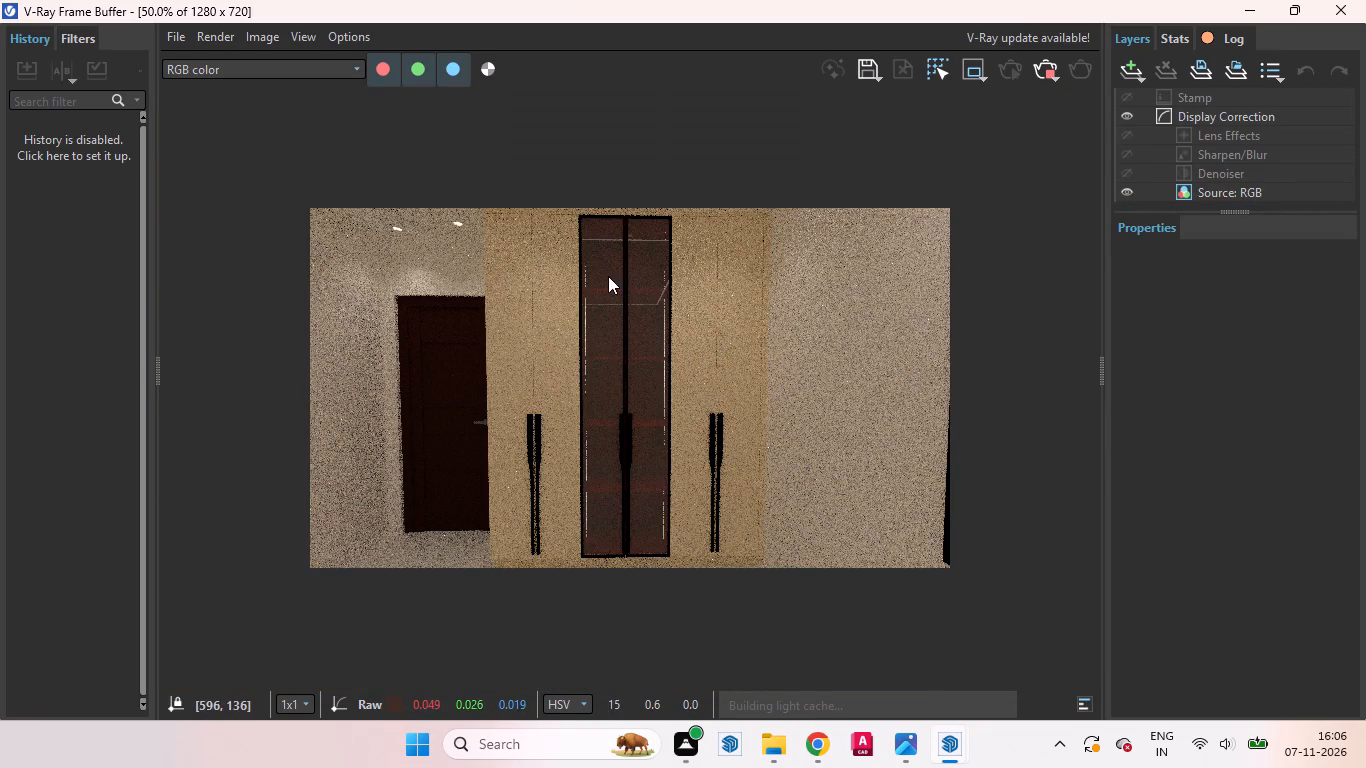
Inspect the glass cabinet's bottom section and the overall image in the render, and return to the SketchUp model.
scroll(628, 542, "up", 1)
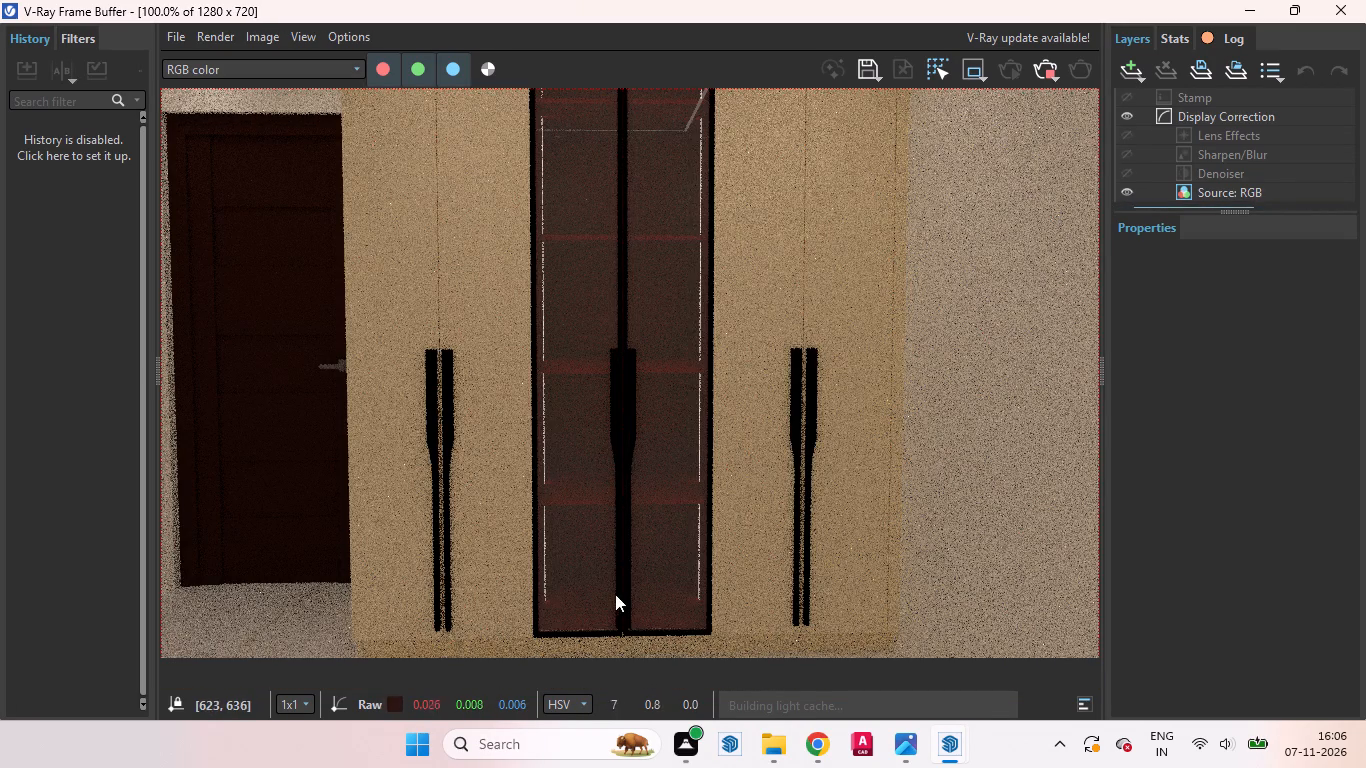
scroll(627, 628, "up", 1)
middle_click_drag(600, 626, 572, 604)
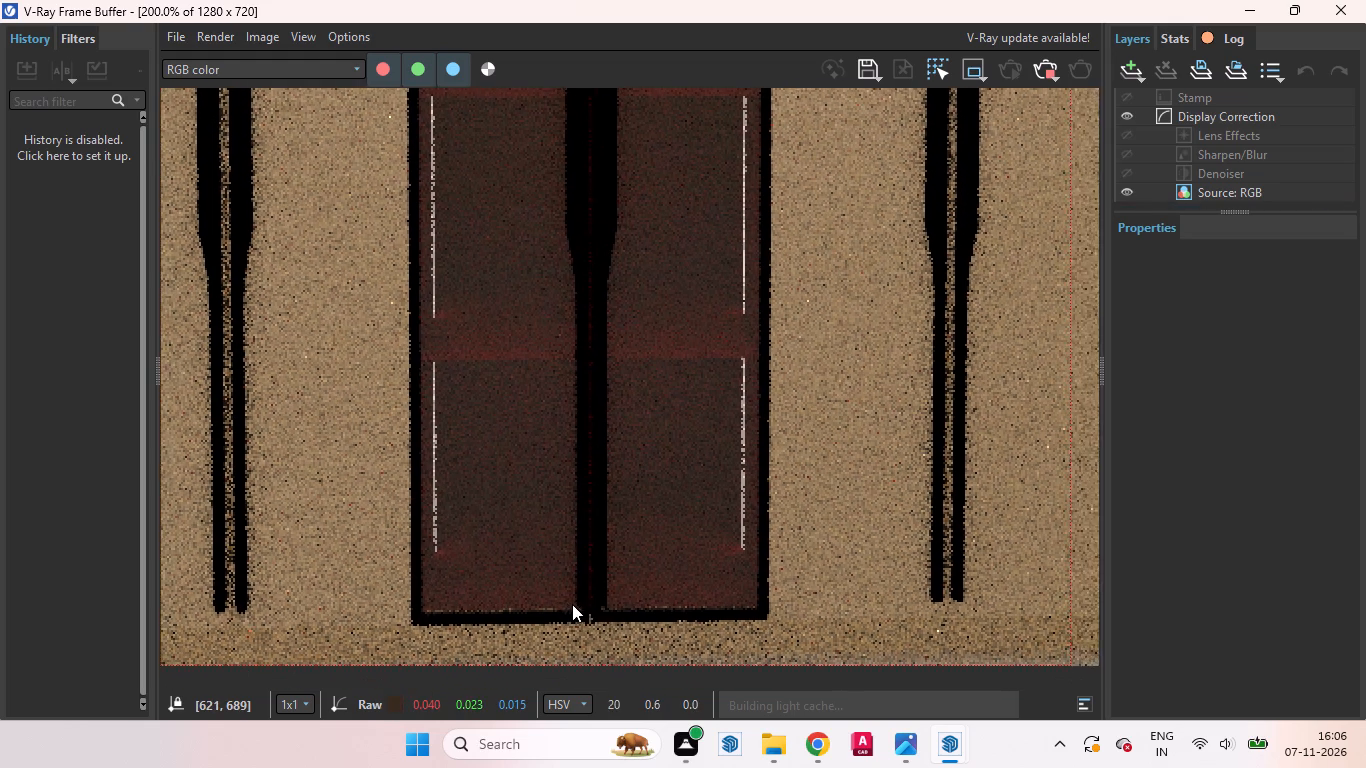
middle_click_drag(572, 604, 719, 512)
scroll(719, 512, "up", 1)
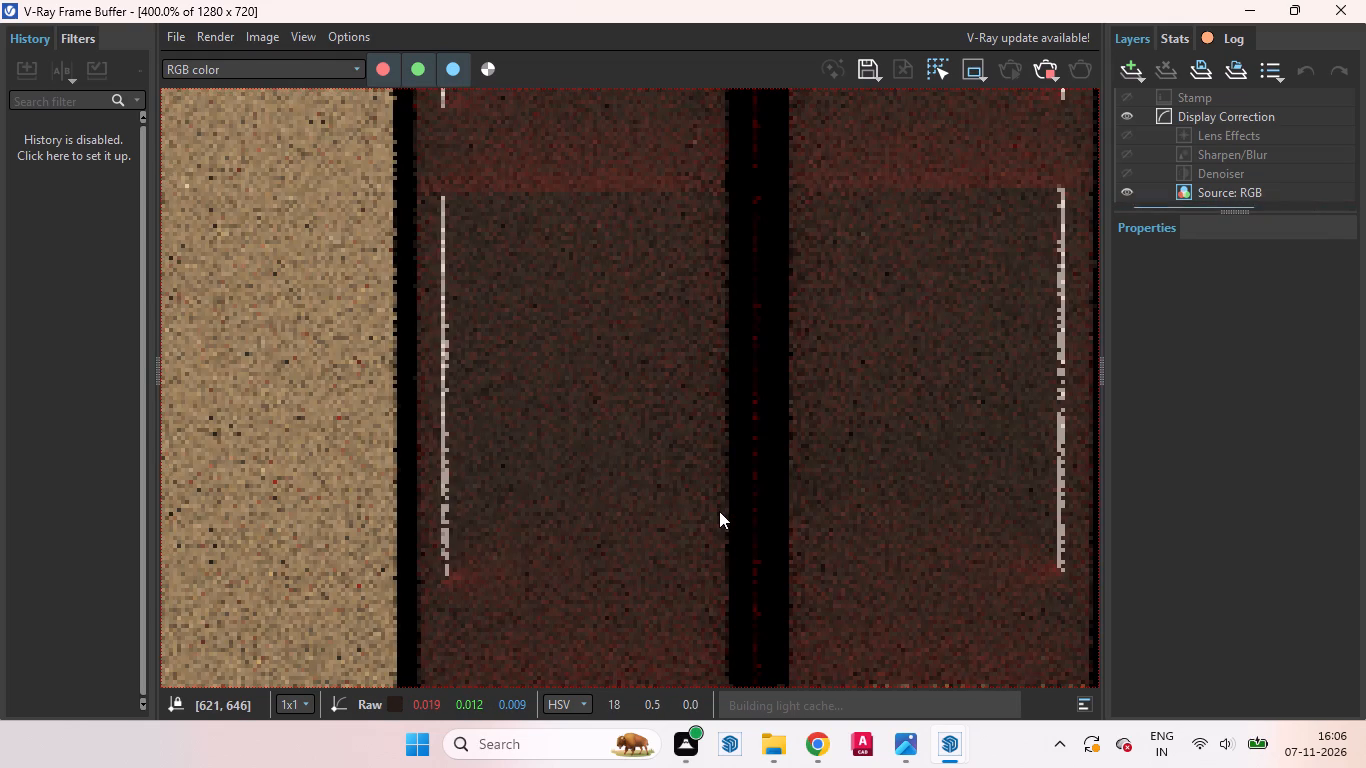
scroll(741, 428, "down", 3)
scroll(632, 378, "down", 1)
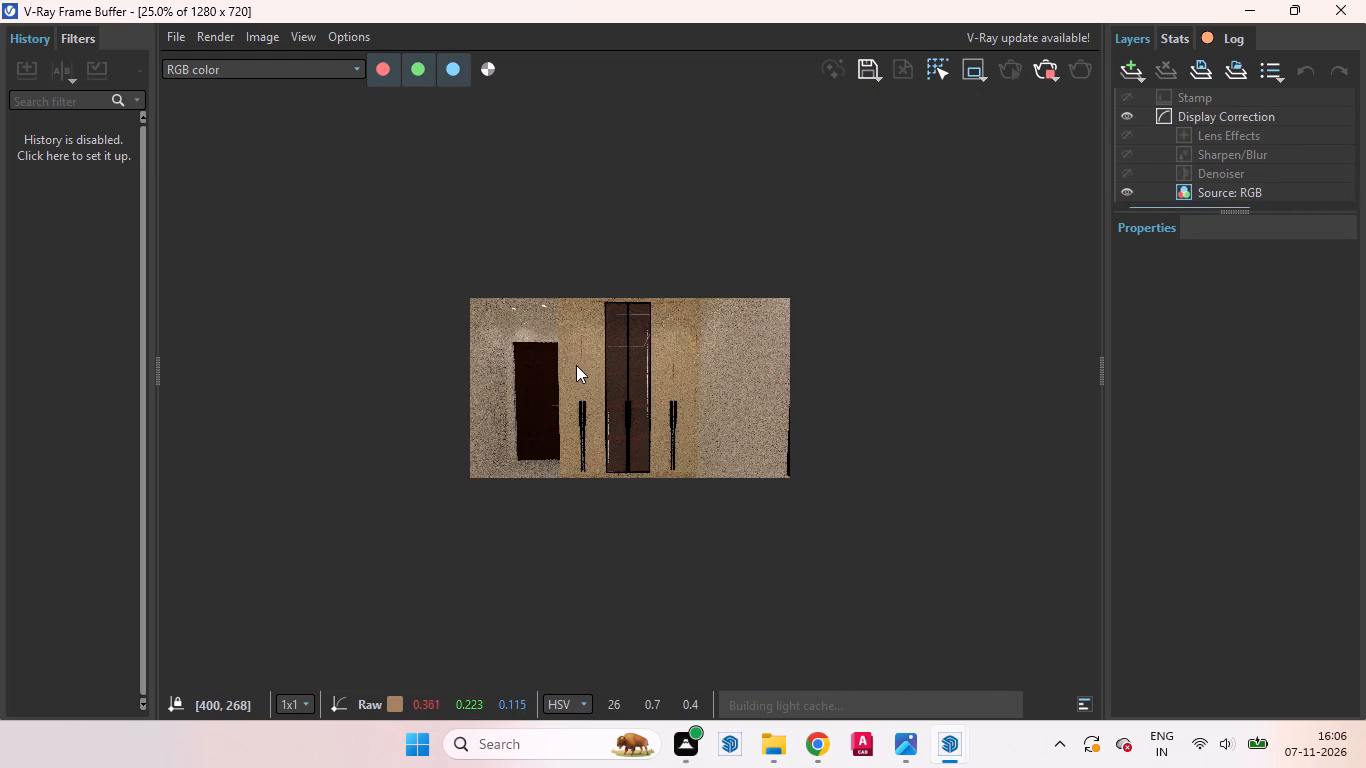
scroll(578, 368, "up", 1)
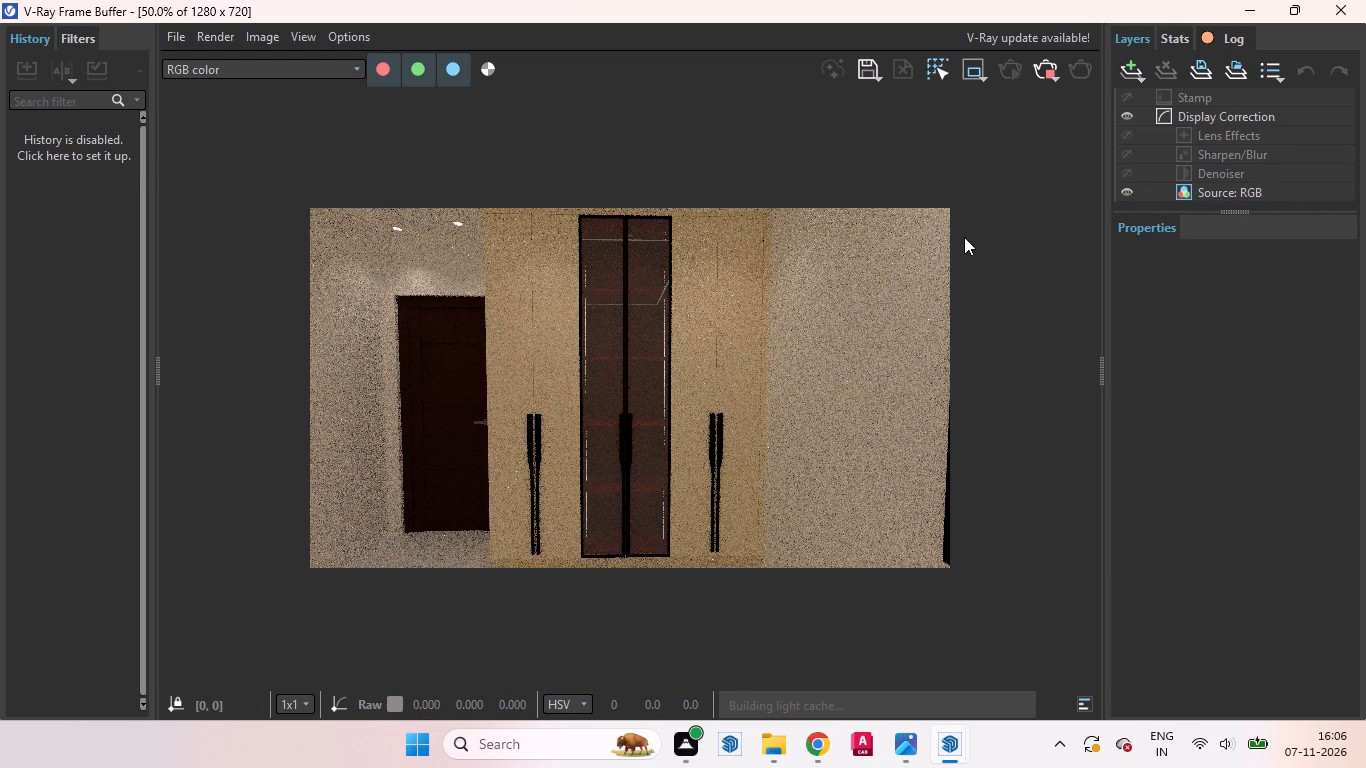
left_click_drag(947, 215, 645, 465)
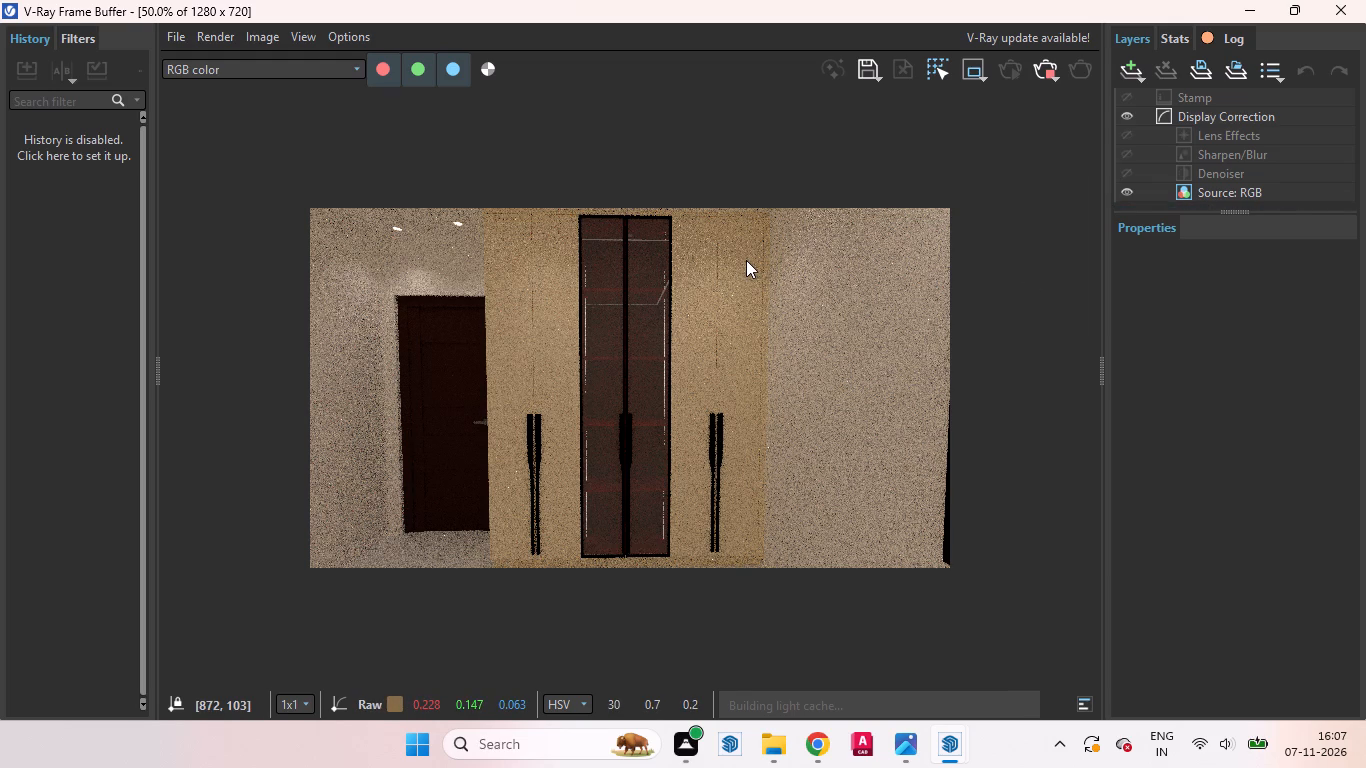
left_click(1230, 16)
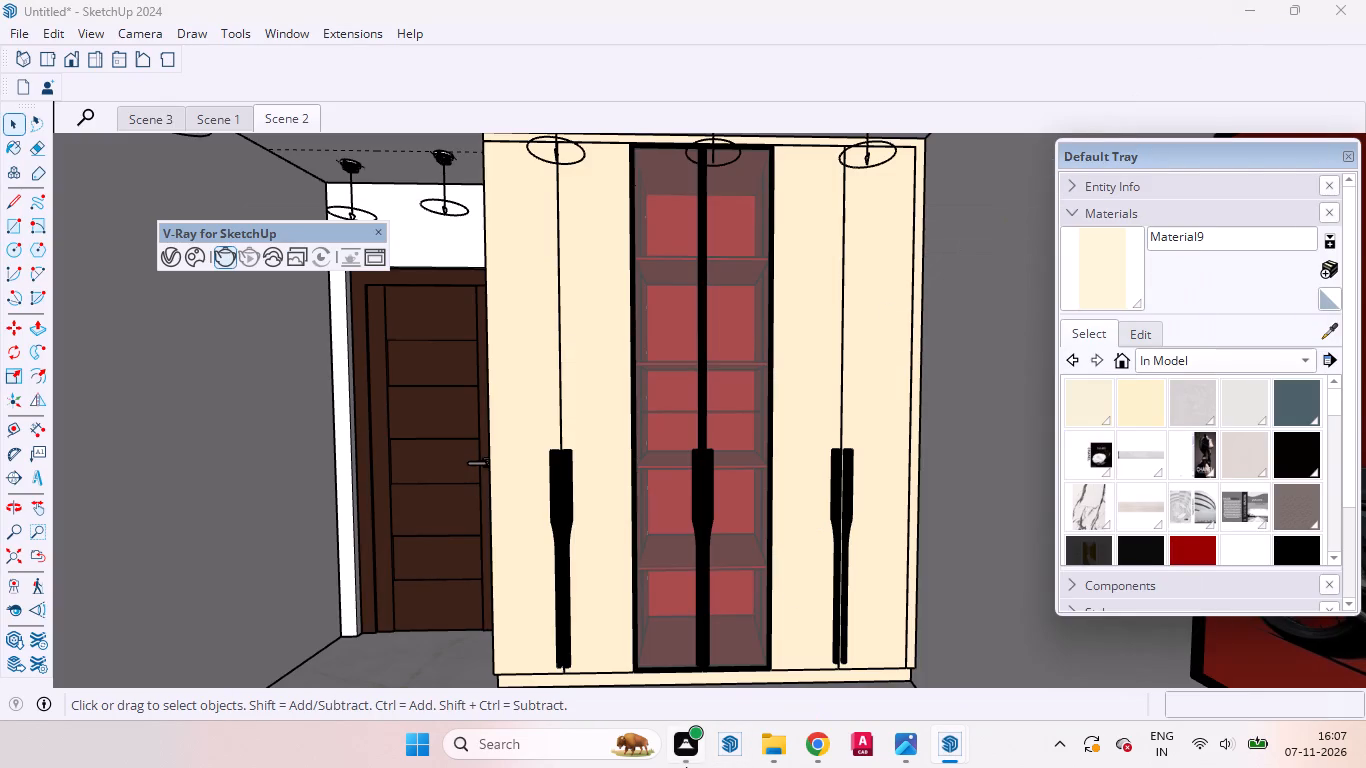
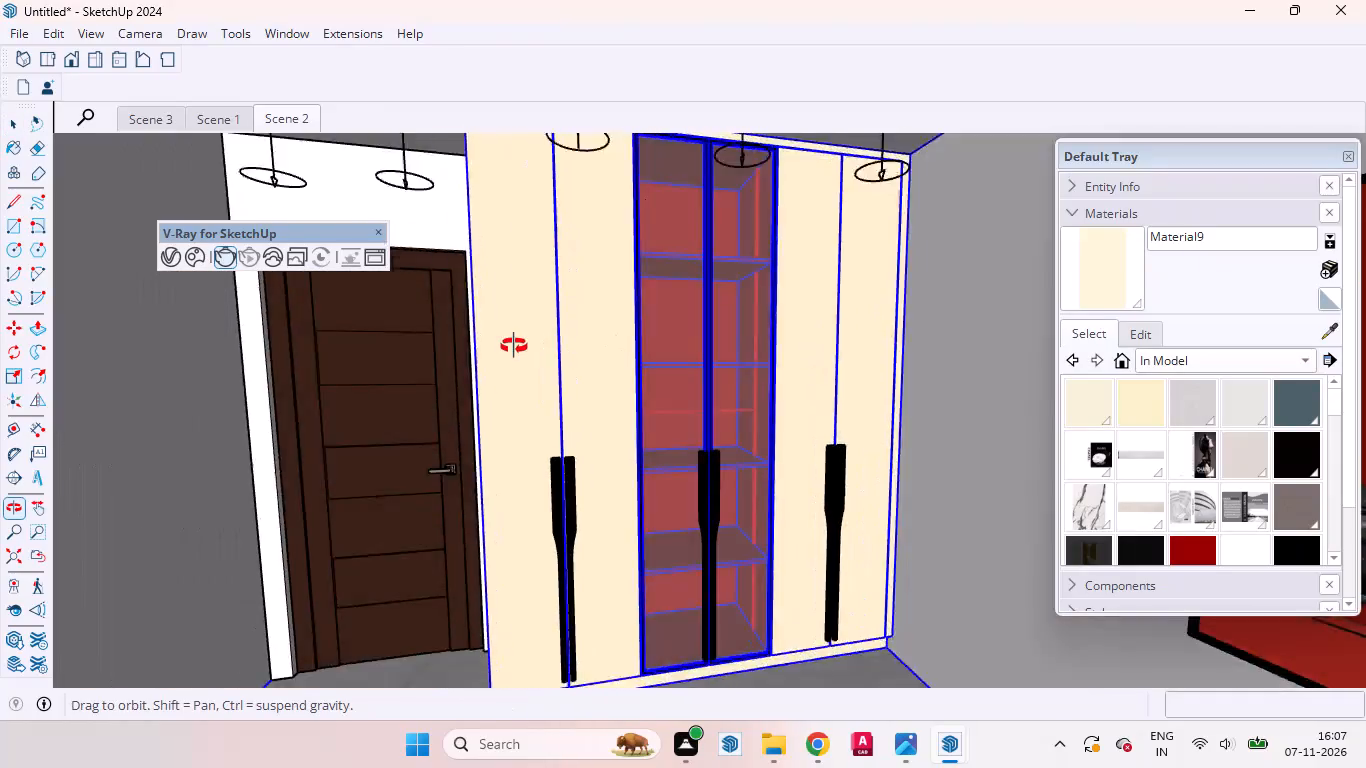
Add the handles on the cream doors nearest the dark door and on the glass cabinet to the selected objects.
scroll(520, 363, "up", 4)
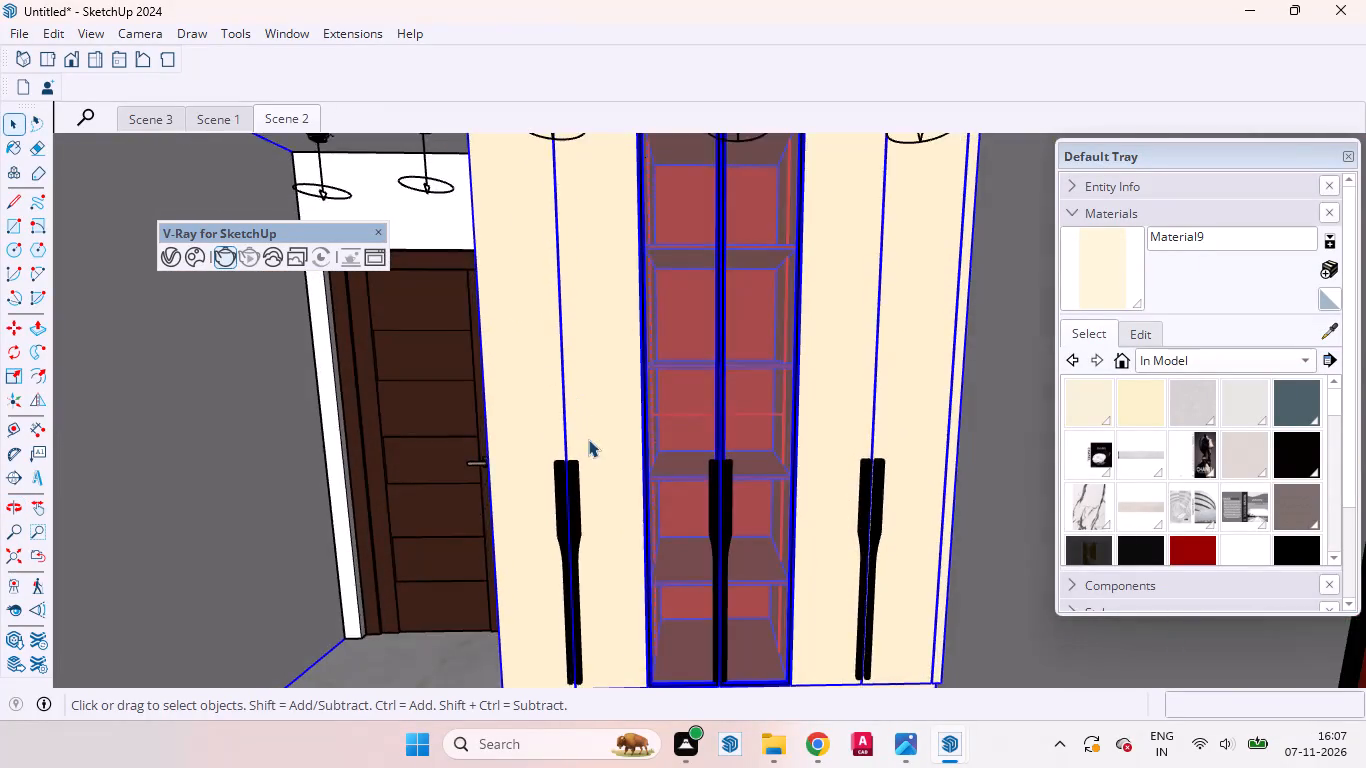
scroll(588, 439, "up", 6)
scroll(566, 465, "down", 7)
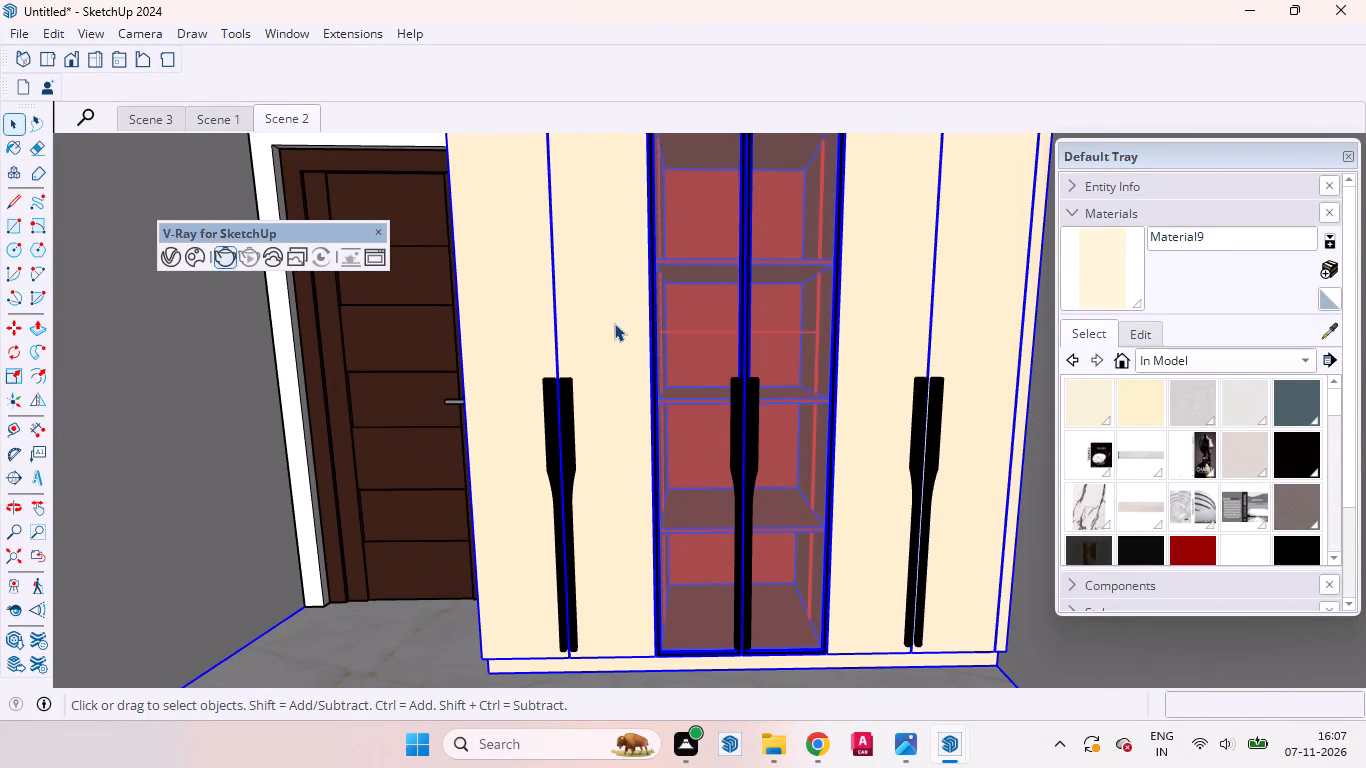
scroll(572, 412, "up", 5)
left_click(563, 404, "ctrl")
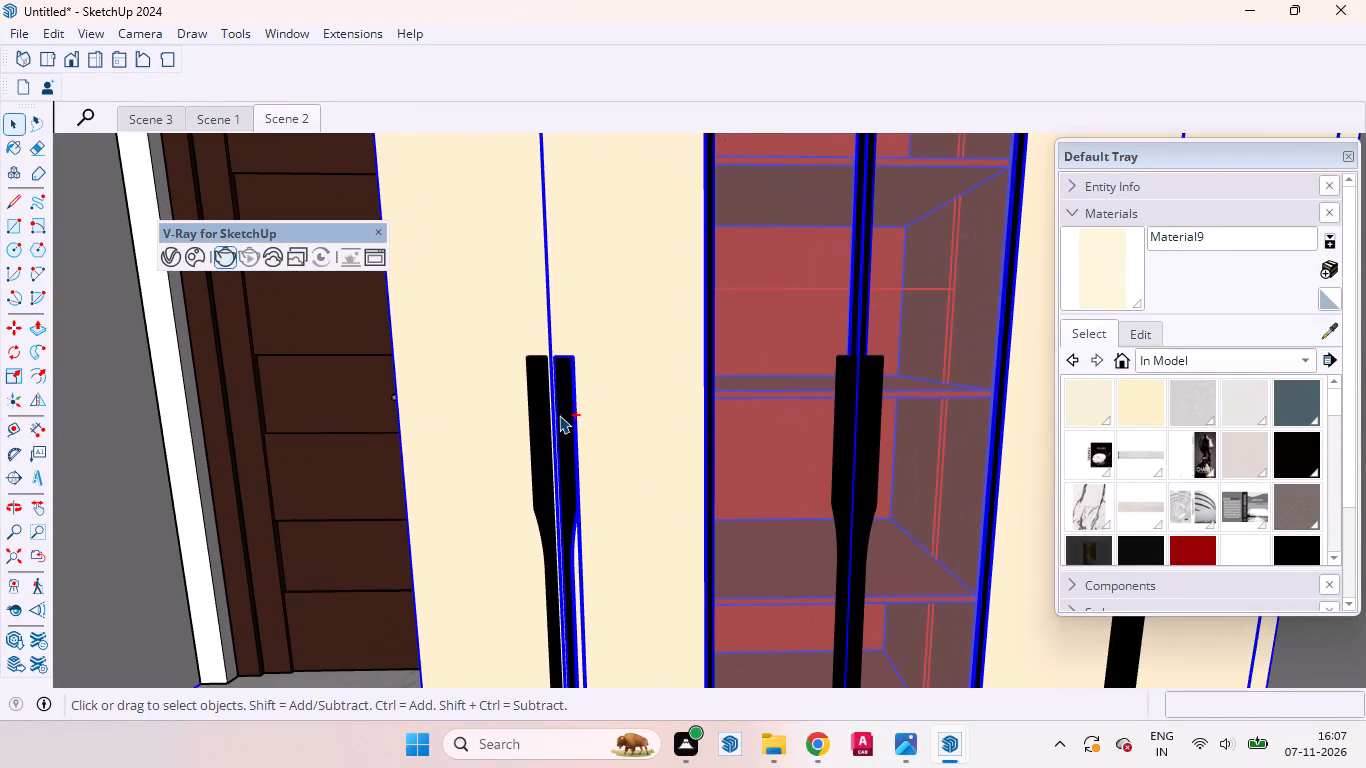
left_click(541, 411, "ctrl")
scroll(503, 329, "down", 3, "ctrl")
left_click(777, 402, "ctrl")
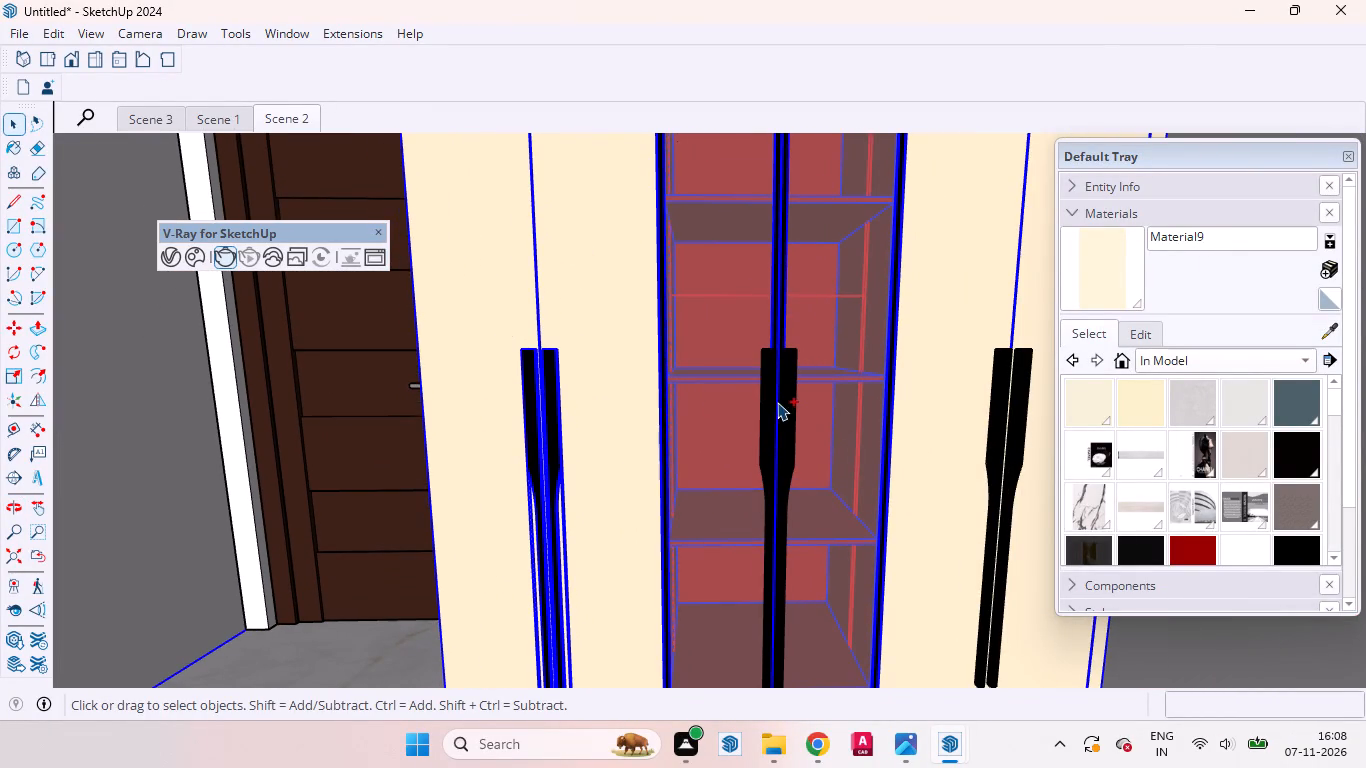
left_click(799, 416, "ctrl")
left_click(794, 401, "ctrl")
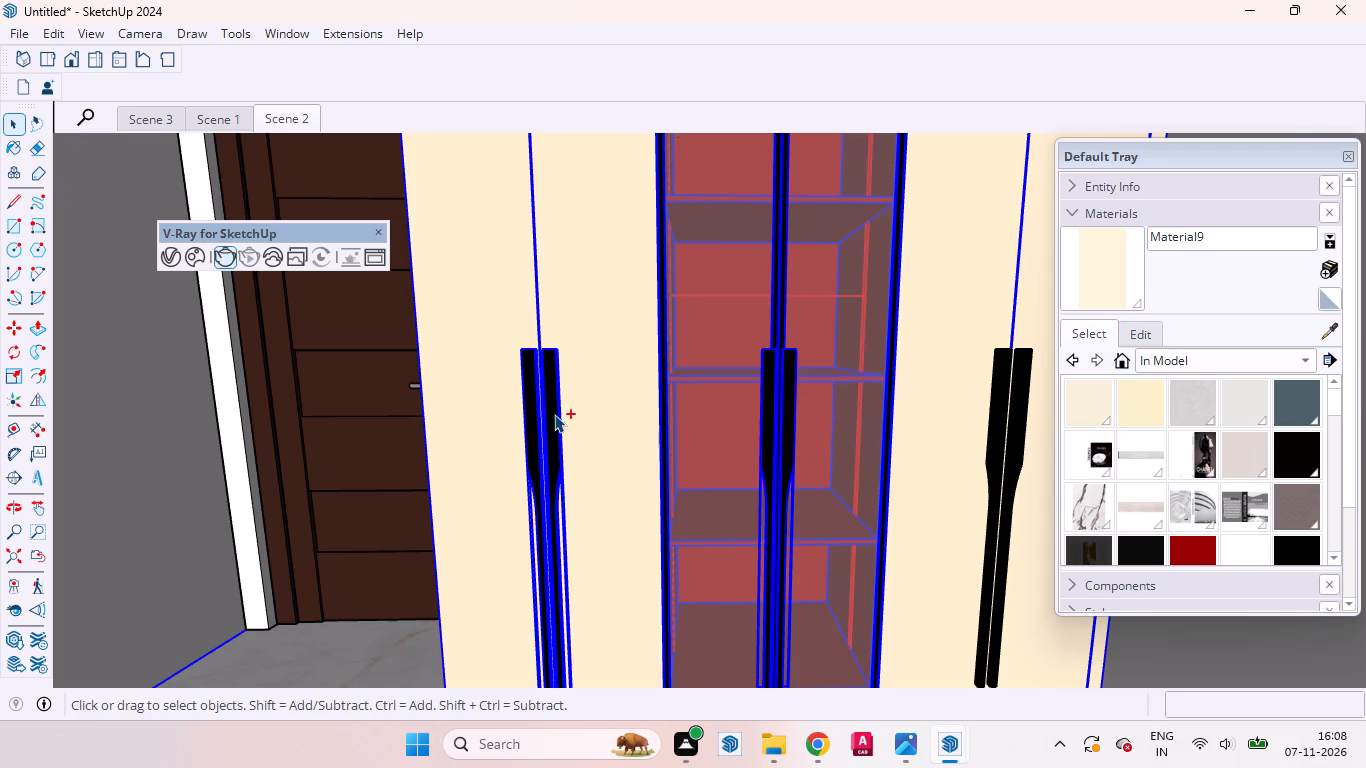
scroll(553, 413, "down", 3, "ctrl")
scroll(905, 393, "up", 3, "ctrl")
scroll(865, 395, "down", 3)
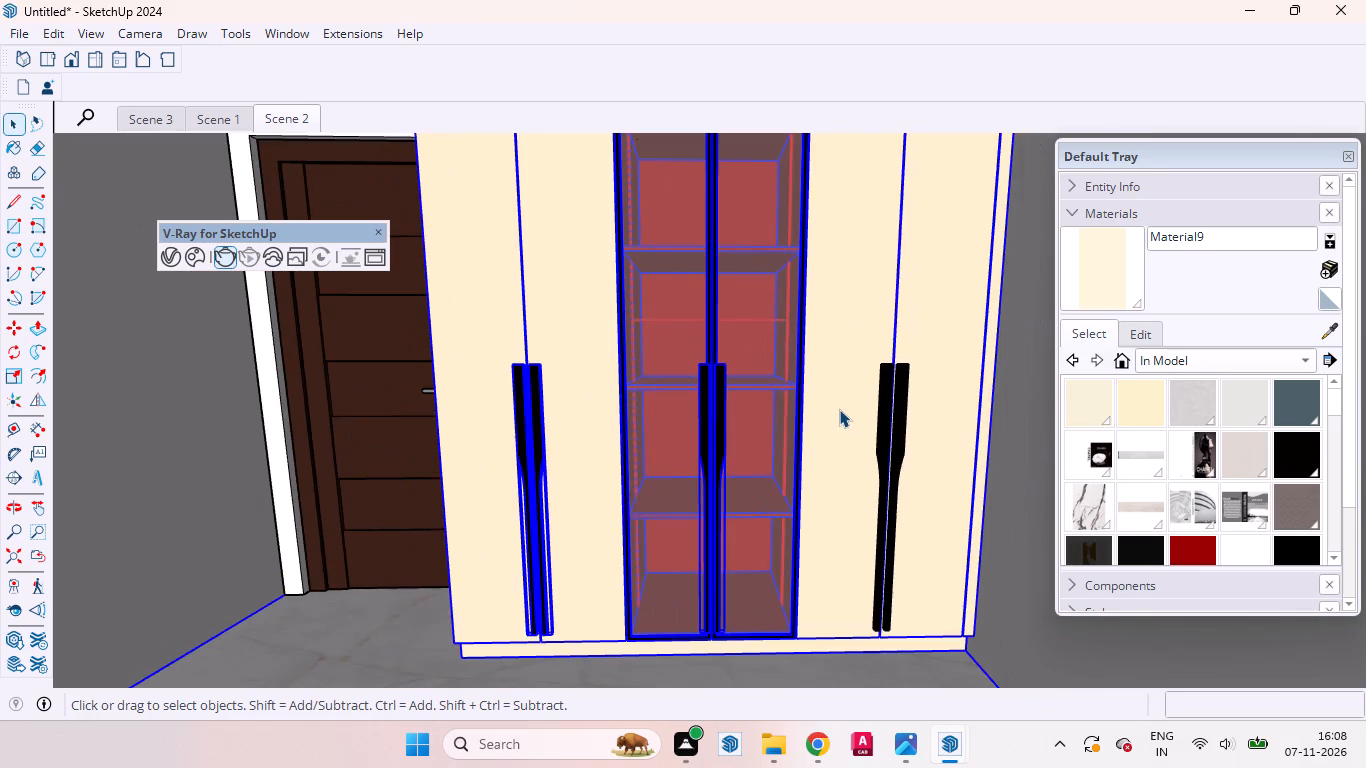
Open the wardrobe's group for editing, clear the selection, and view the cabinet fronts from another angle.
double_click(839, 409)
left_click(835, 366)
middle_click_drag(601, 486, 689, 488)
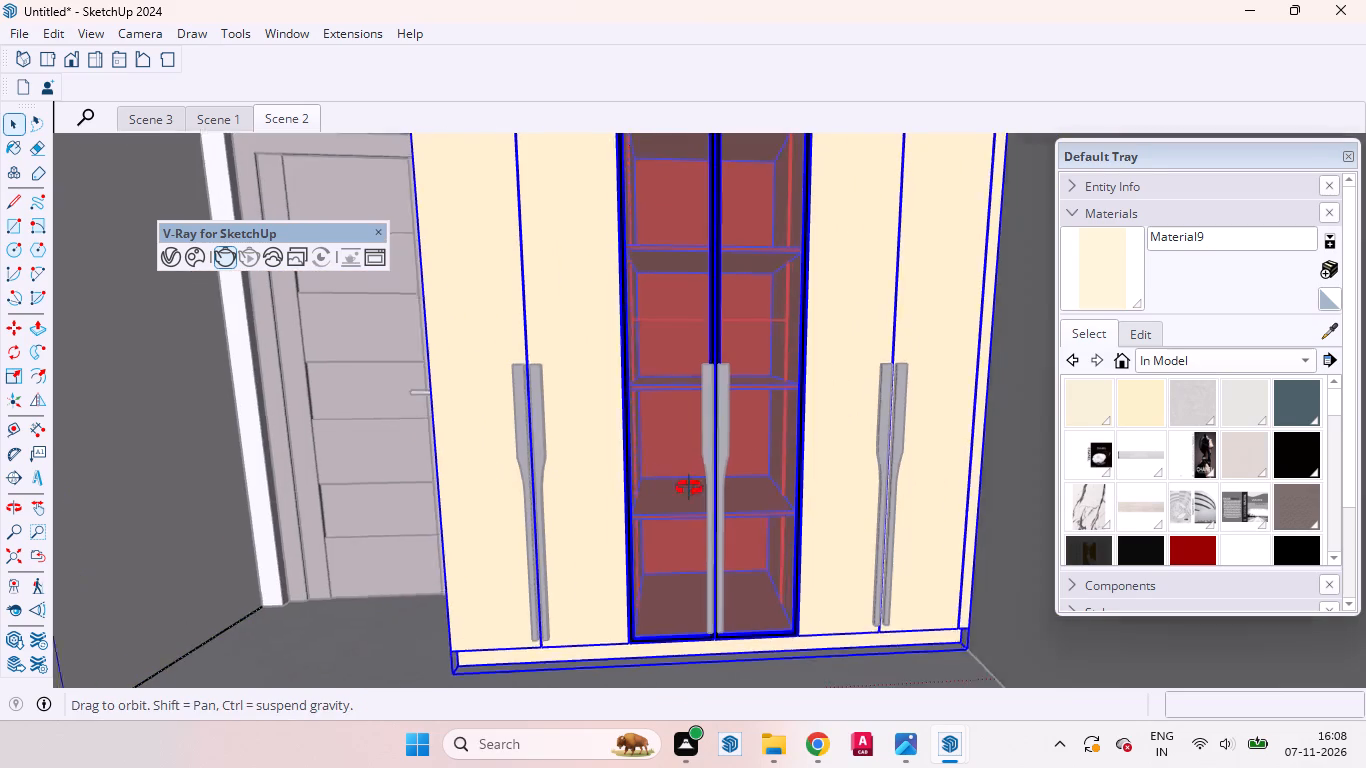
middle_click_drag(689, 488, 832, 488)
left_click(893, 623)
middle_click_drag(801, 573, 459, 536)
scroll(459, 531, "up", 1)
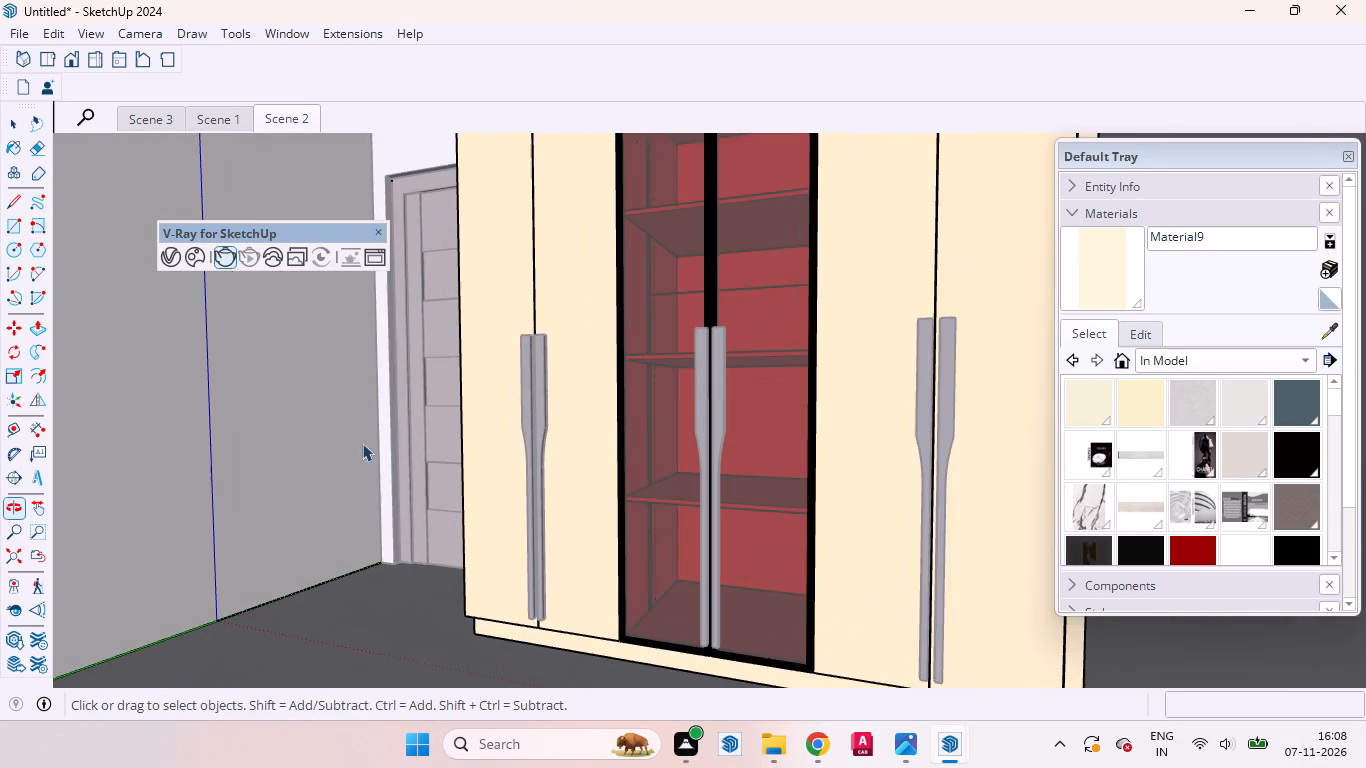
View the whole model from the top, then return to the Scene 2 view.
left_click(49, 61)
scroll(810, 410, "down", 10)
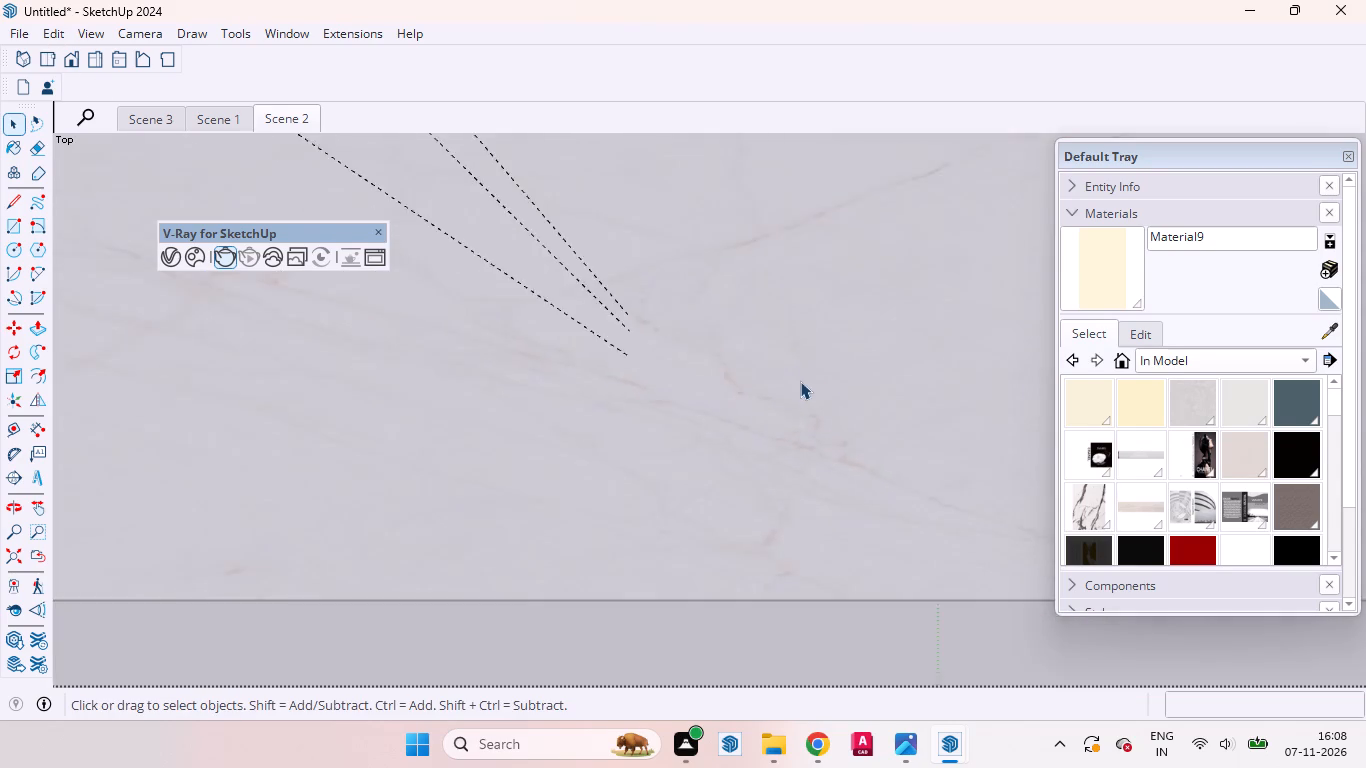
scroll(800, 381, "down", 20)
scroll(800, 381, "down", 5)
left_click(940, 470)
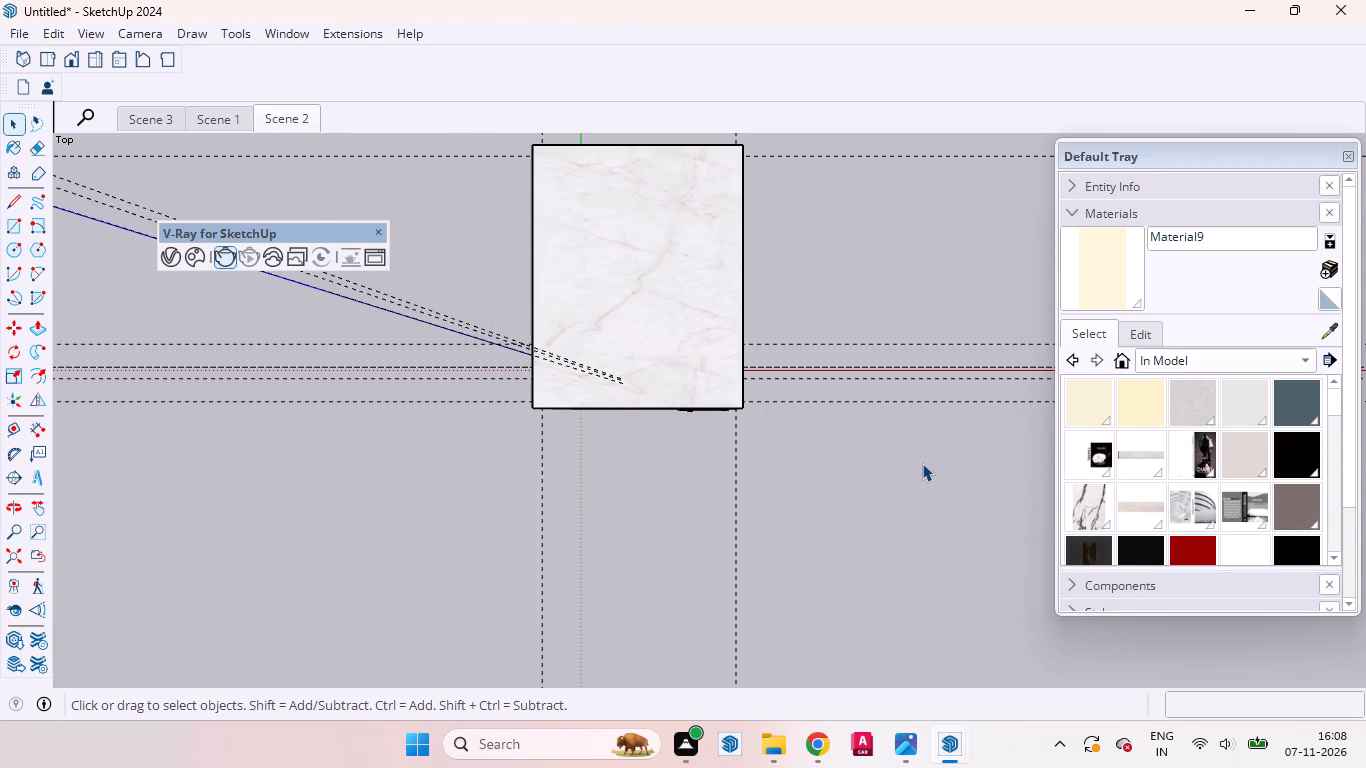
left_click(278, 119)
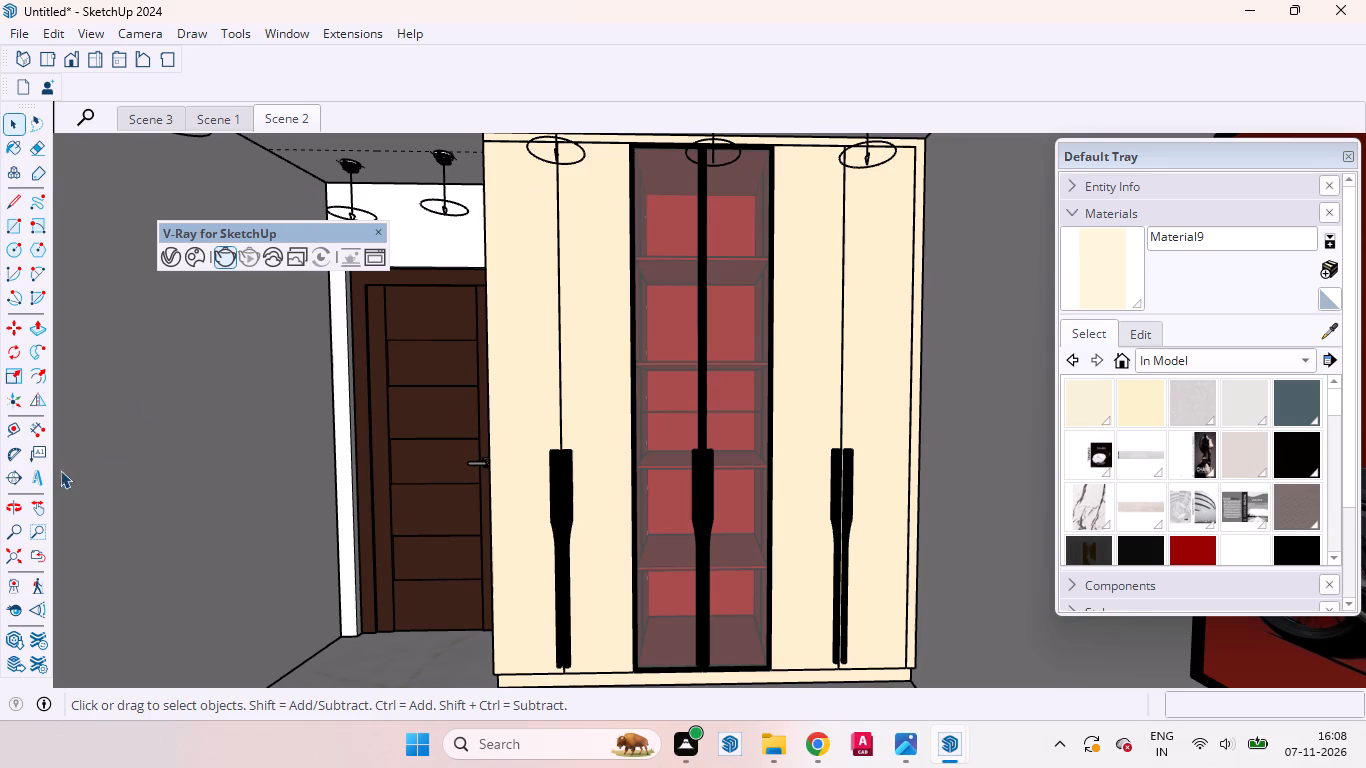
Slightly reframe the wardrobe, dark door and ceiling lights, and update Scene 2 with the adjusted view.
left_click(41, 507)
left_click_drag(573, 326, 574, 355)
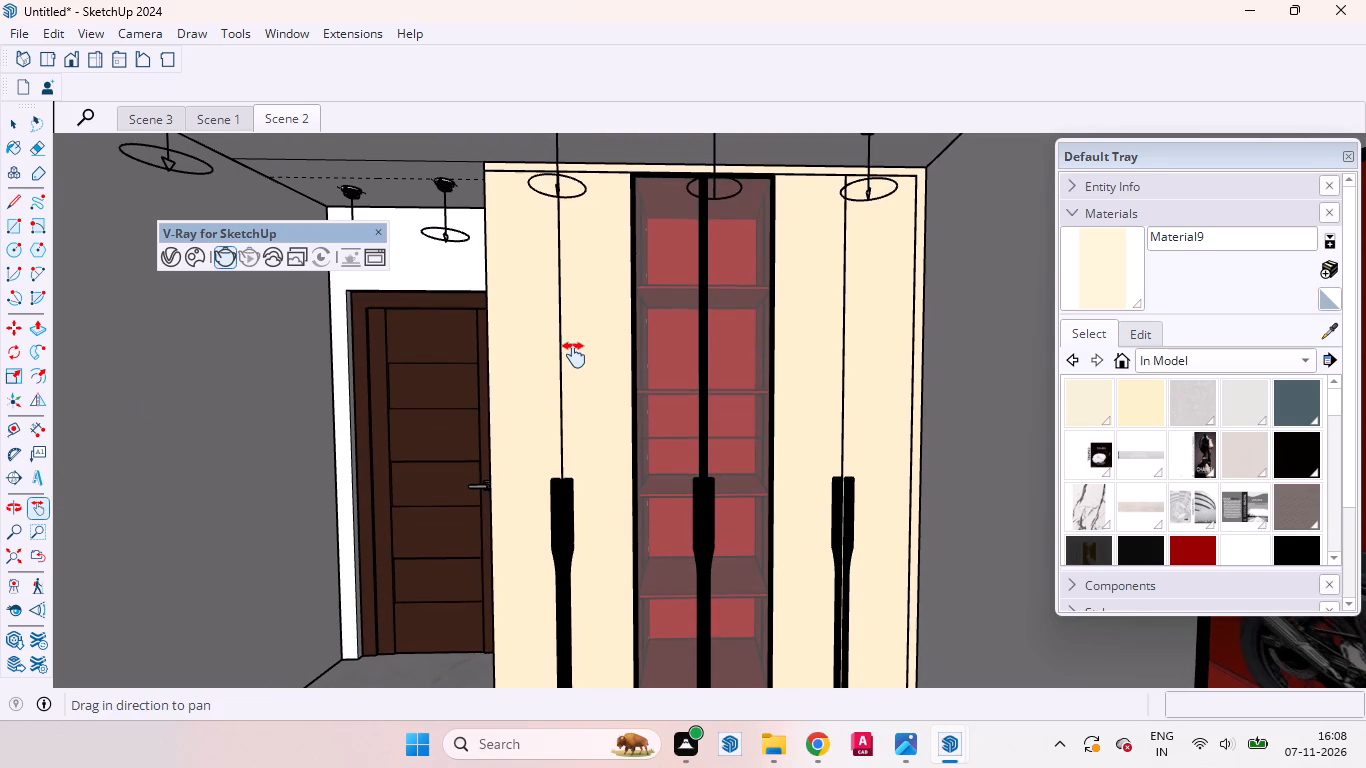
left_click_drag(574, 355, 576, 341)
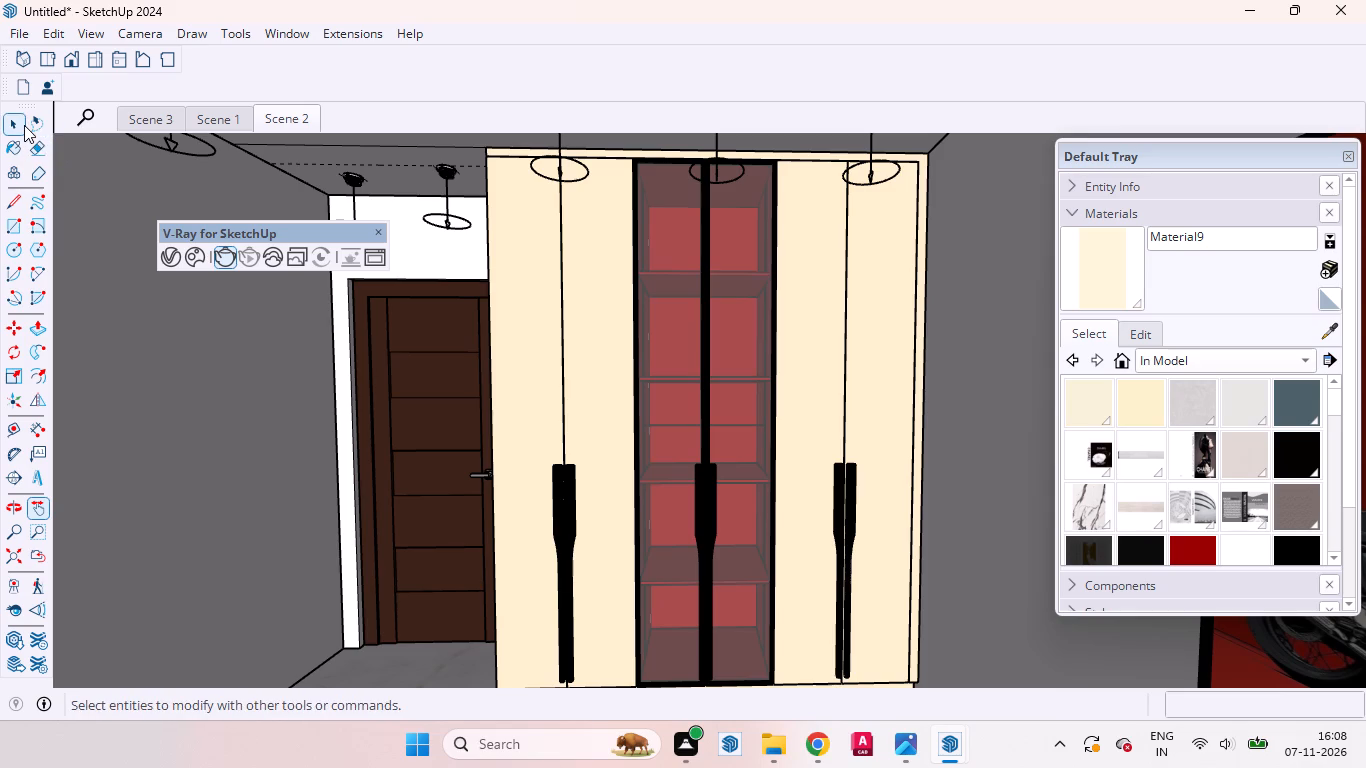
left_click(24, 125)
middle_click_drag(567, 417, 543, 417)
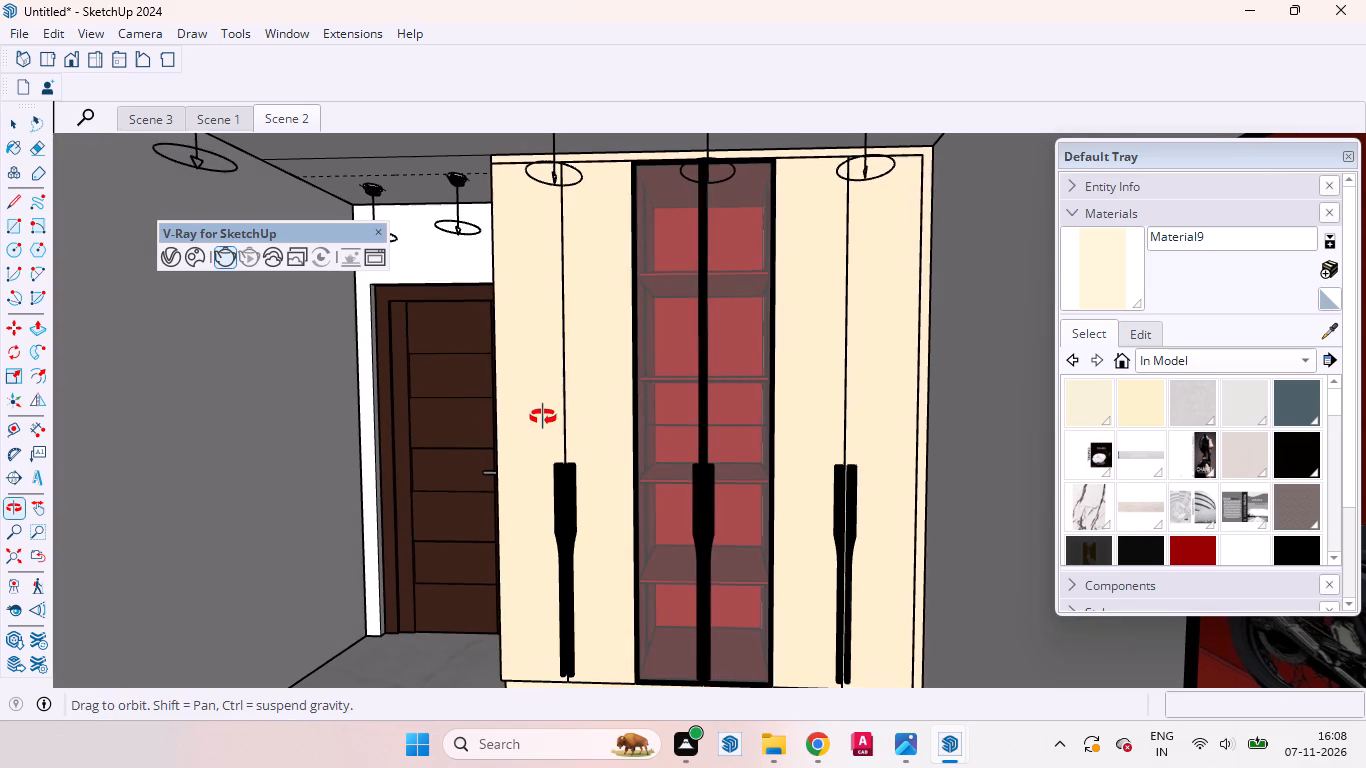
middle_click_drag(543, 417, 549, 416)
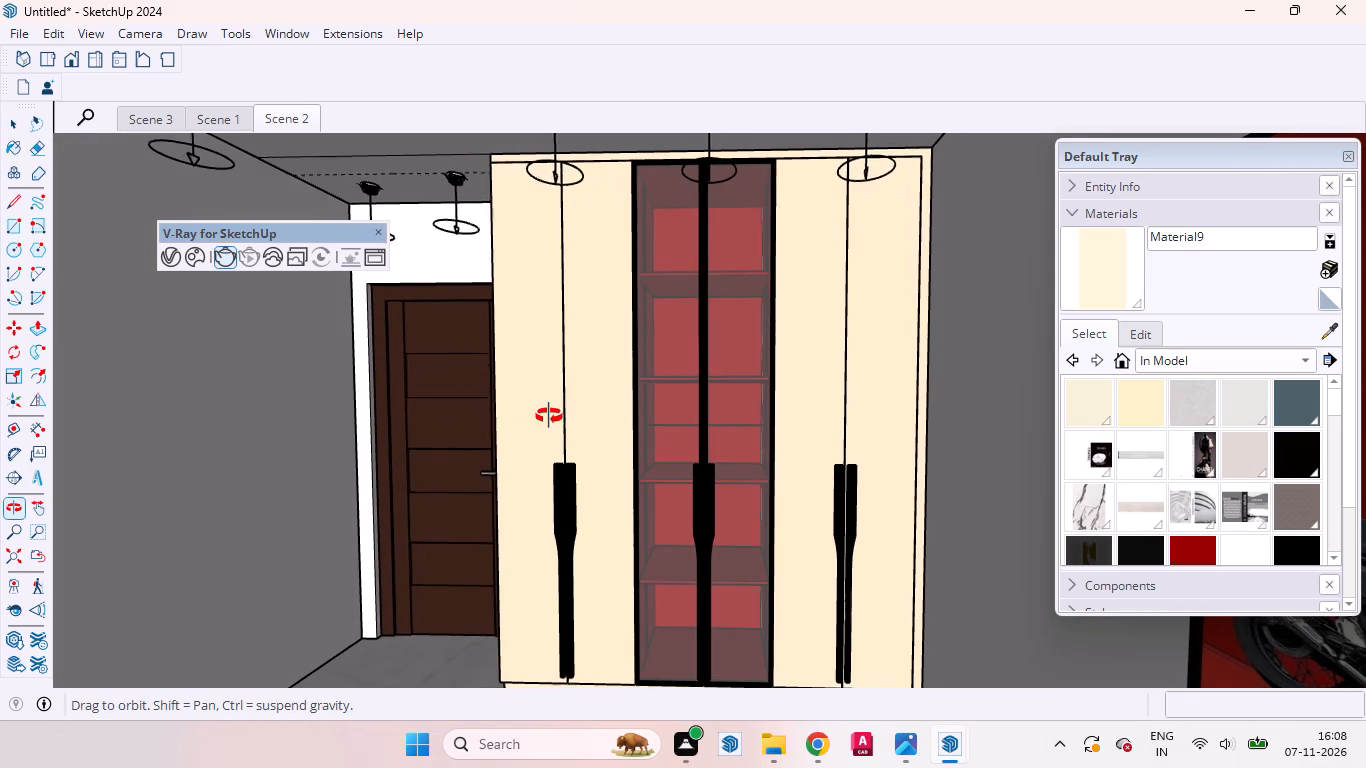
middle_click_drag(549, 416, 554, 416)
scroll(554, 416, "up", 1)
scroll(600, 407, "down", 1)
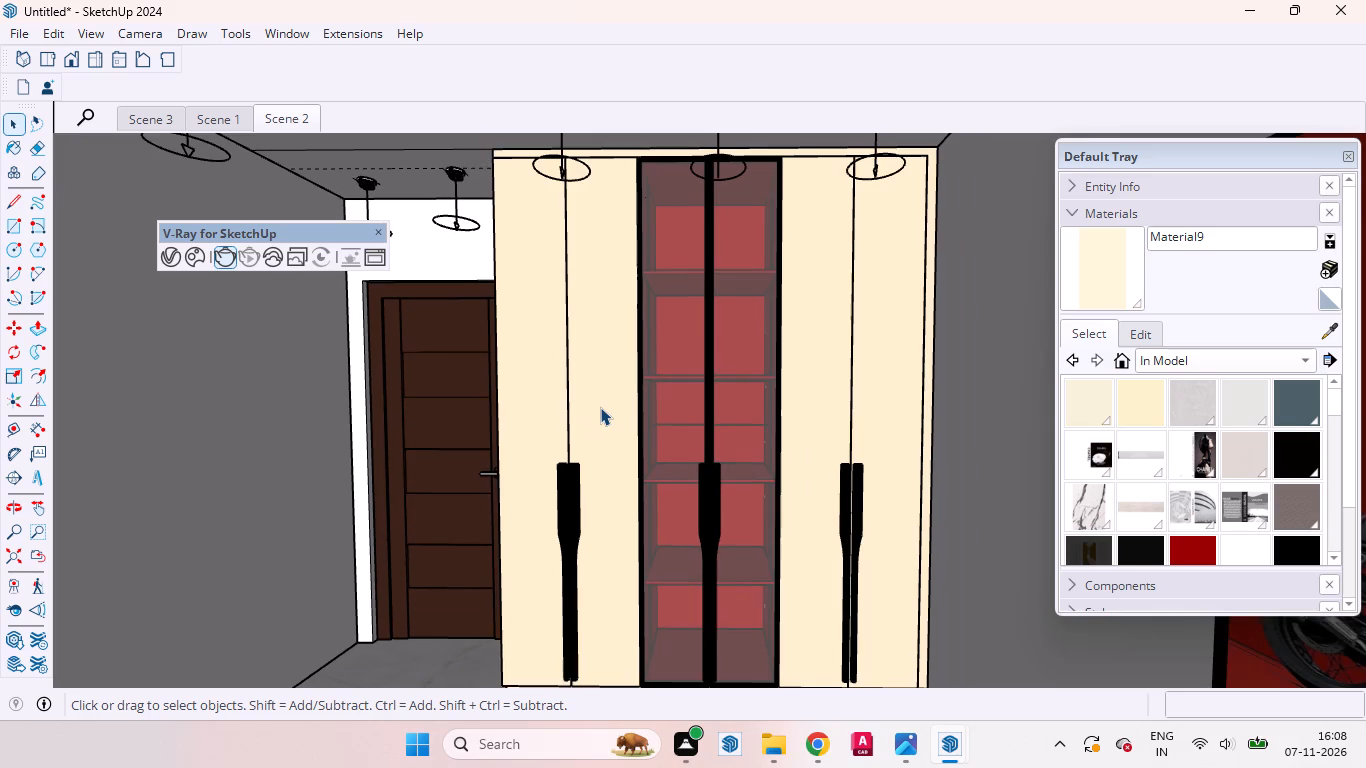
left_click(38, 506)
left_click(593, 464)
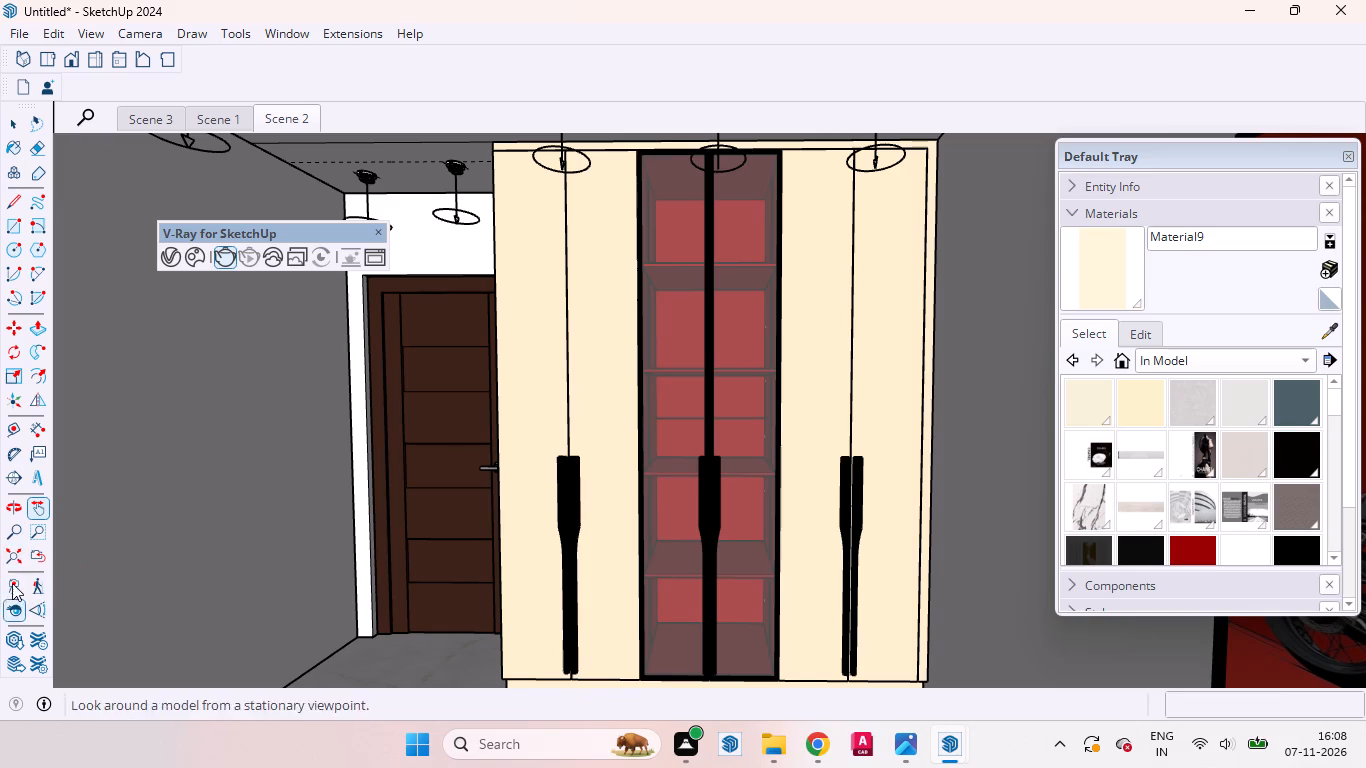
left_click(16, 536)
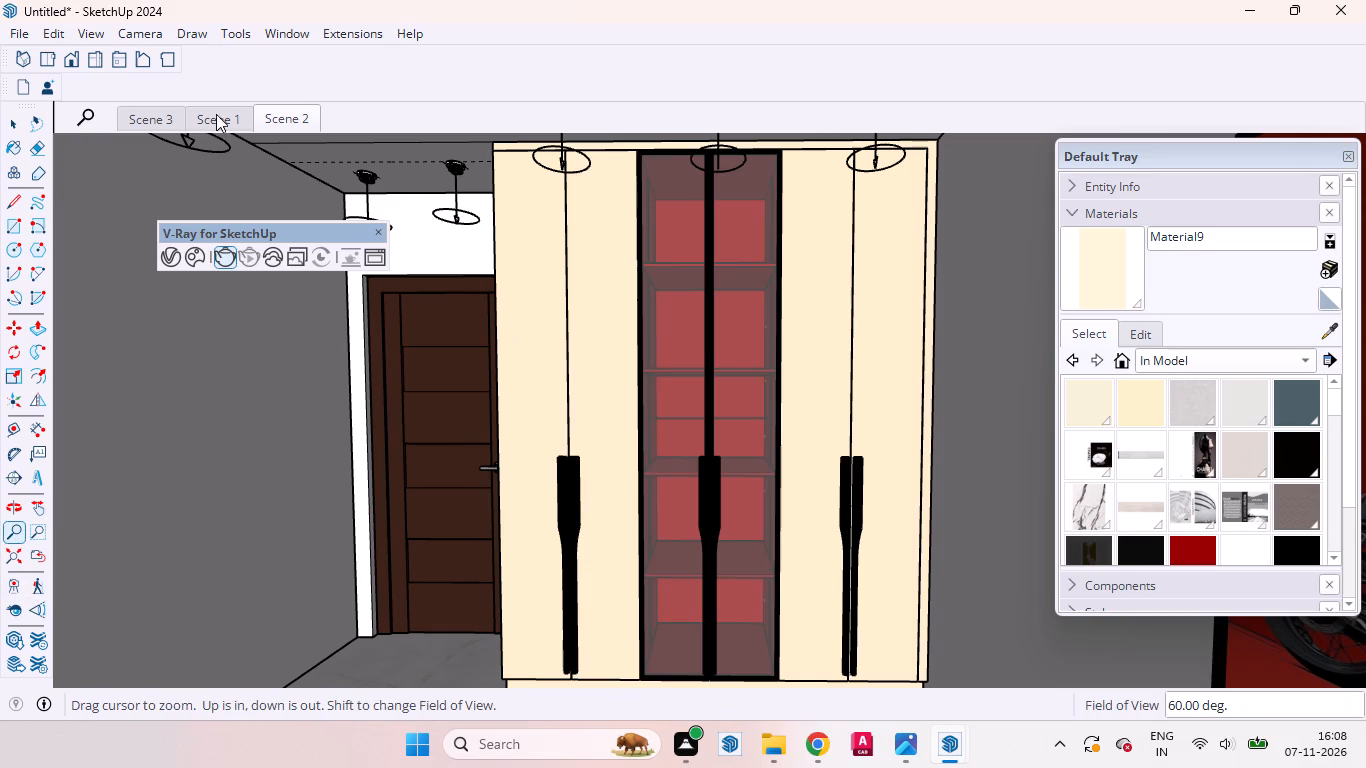
right_click(295, 116)
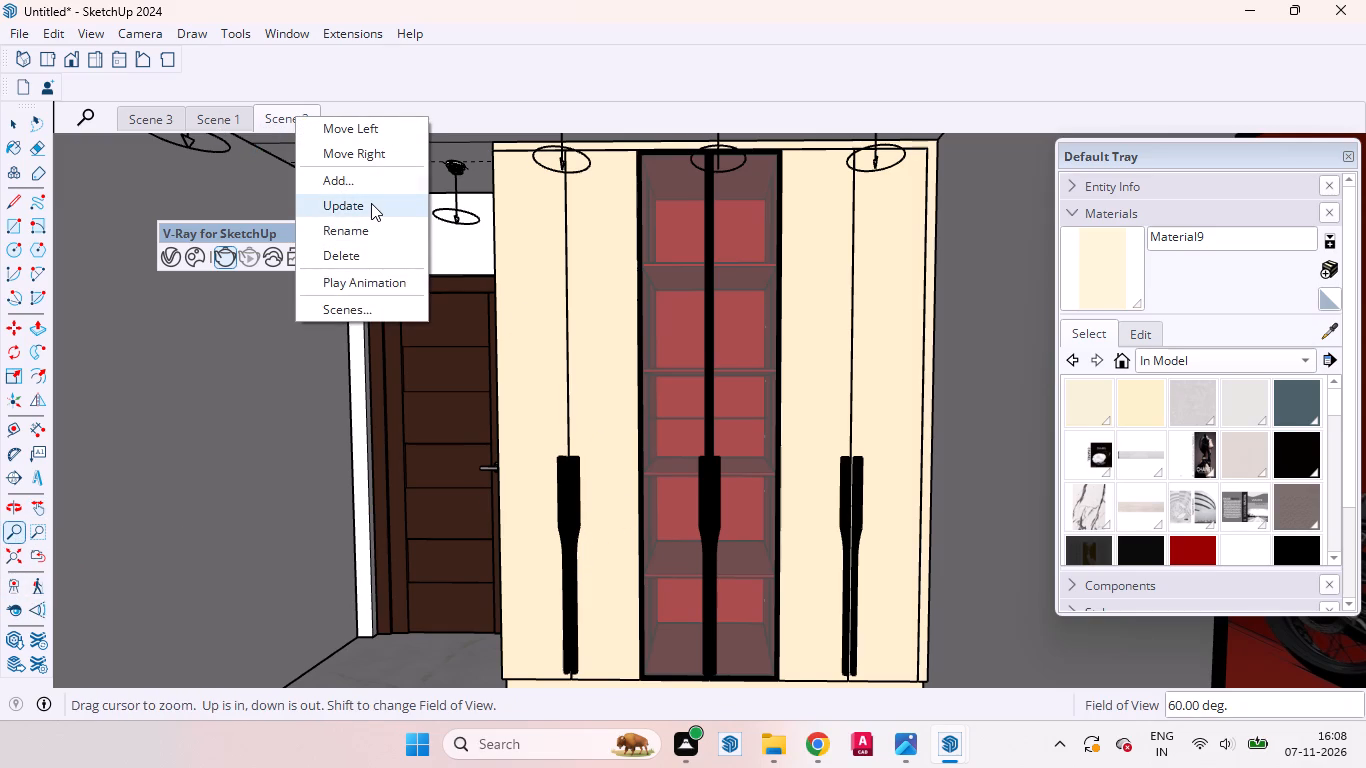
left_click(371, 203)
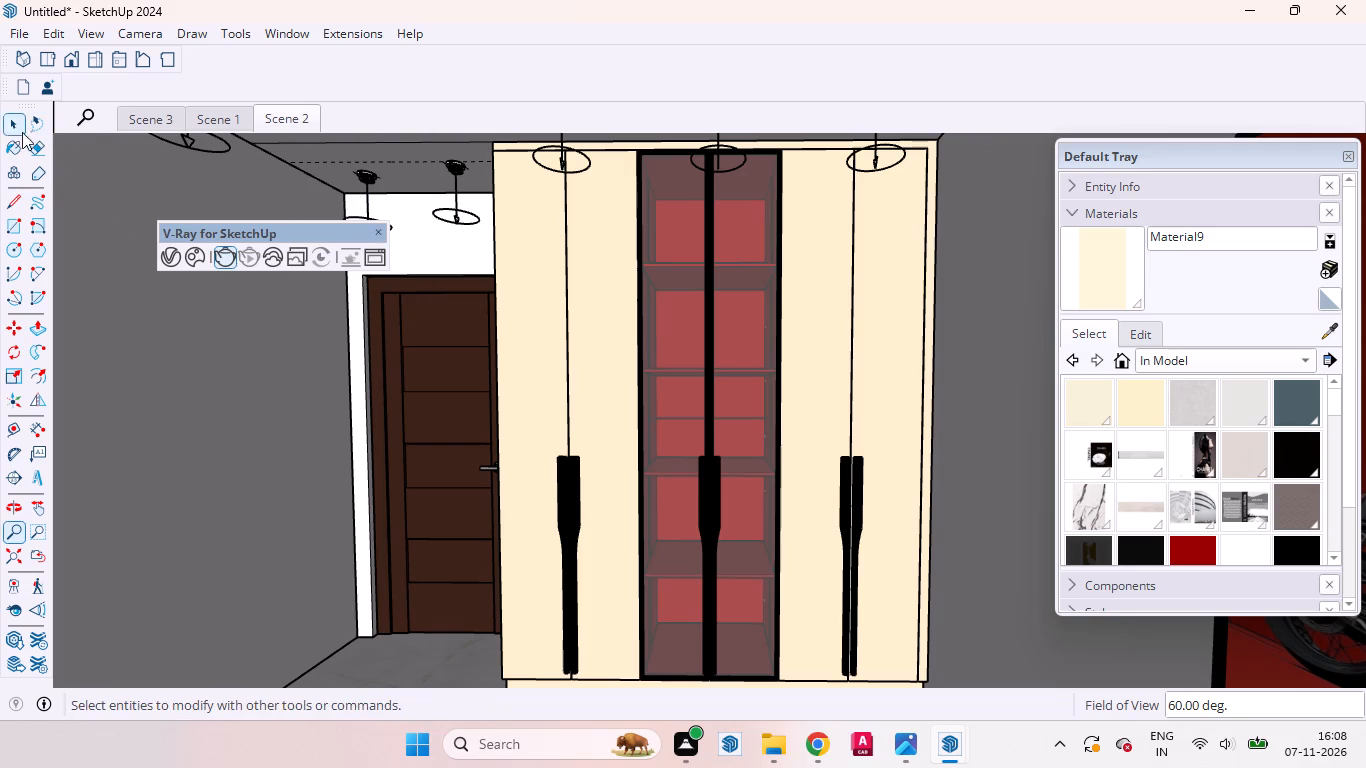
key("space")
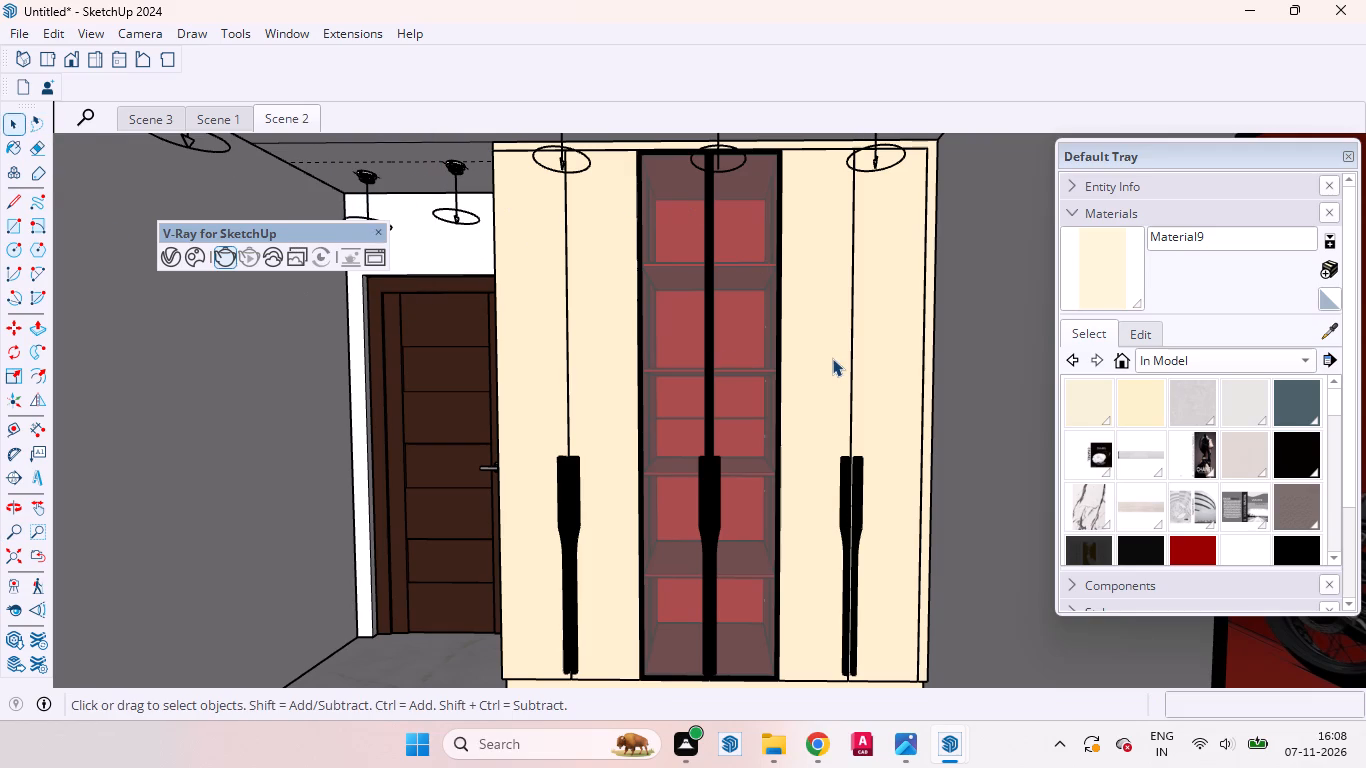
View Scene 1 for comparison and return to Scene 2.
left_click(222, 118)
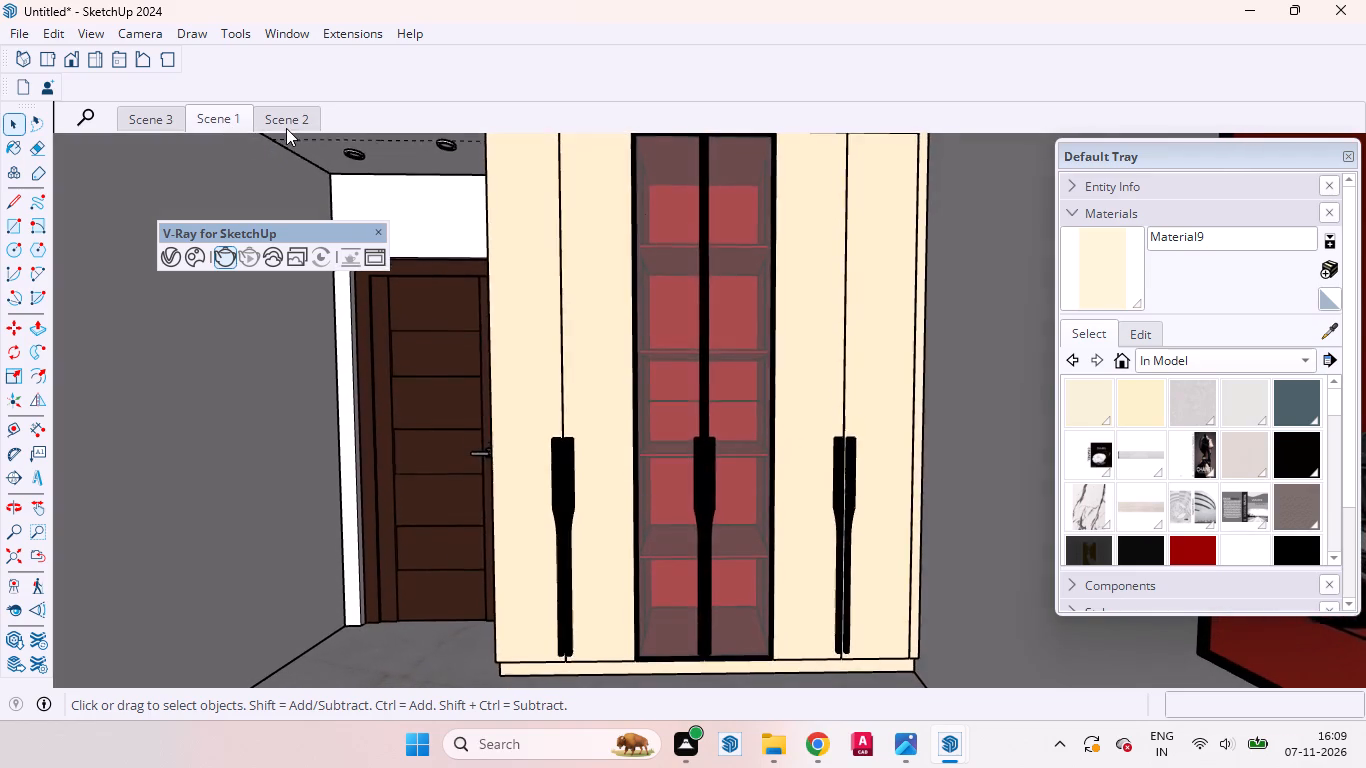
left_click(286, 124)
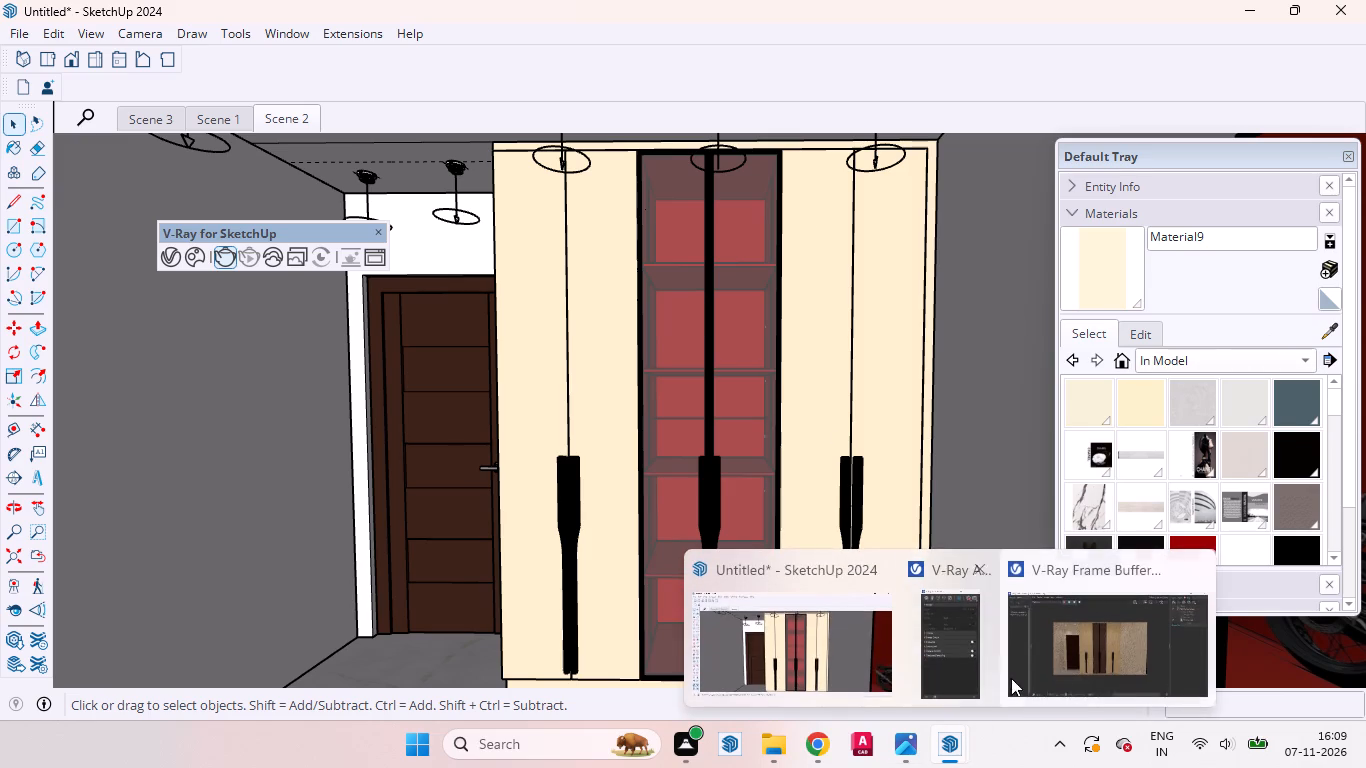
Switch to the V-Ray Frame Buffer and examine the wardrobe, glass cabinet and dark door in the render, up close and as a whole.
left_click(1074, 661)
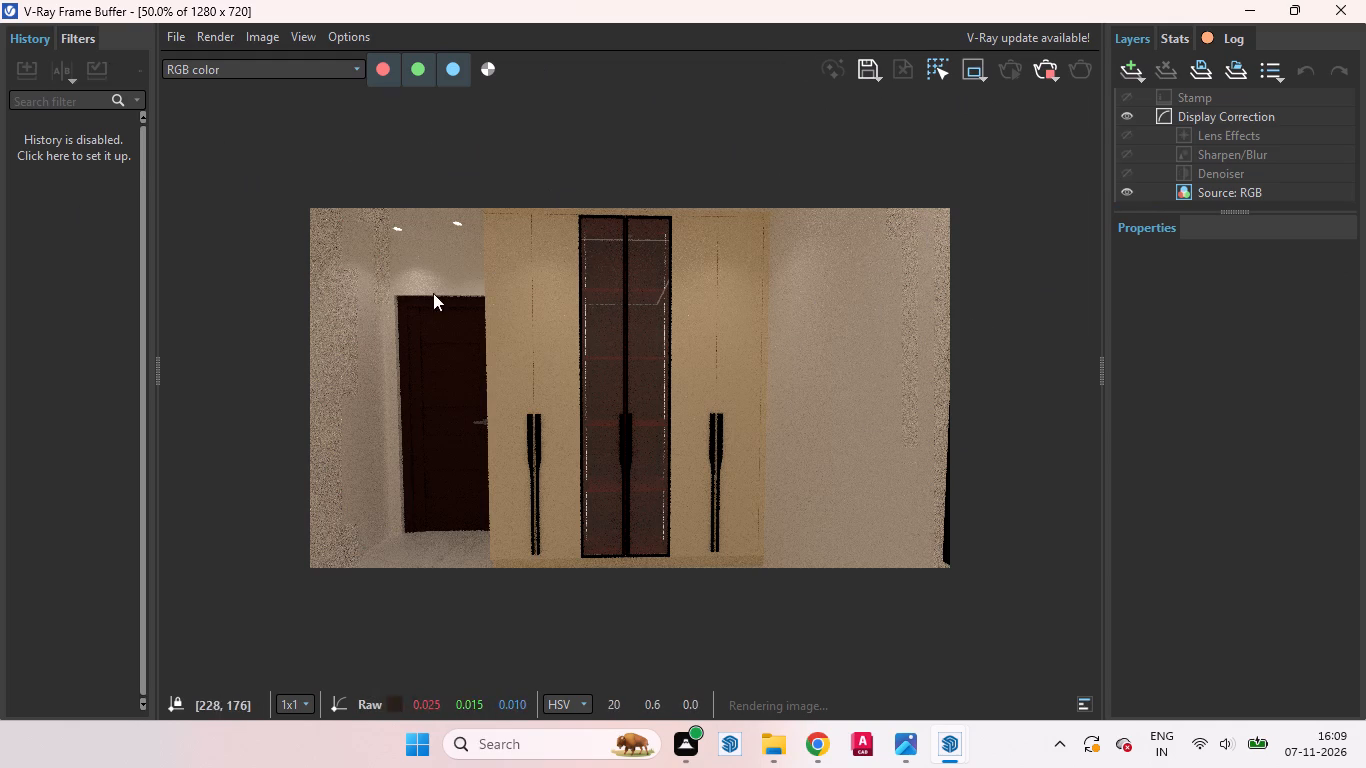
scroll(520, 228, "up", 2)
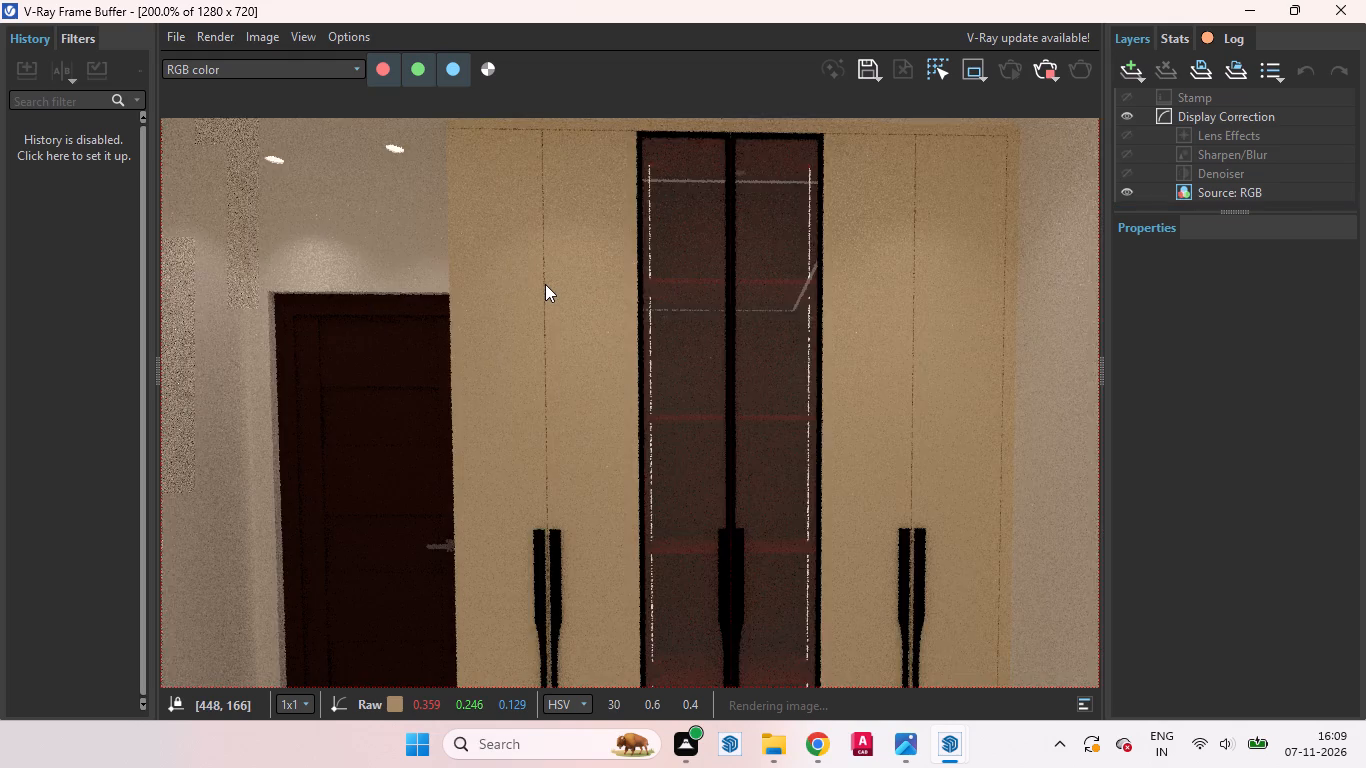
scroll(556, 253, "down", 2)
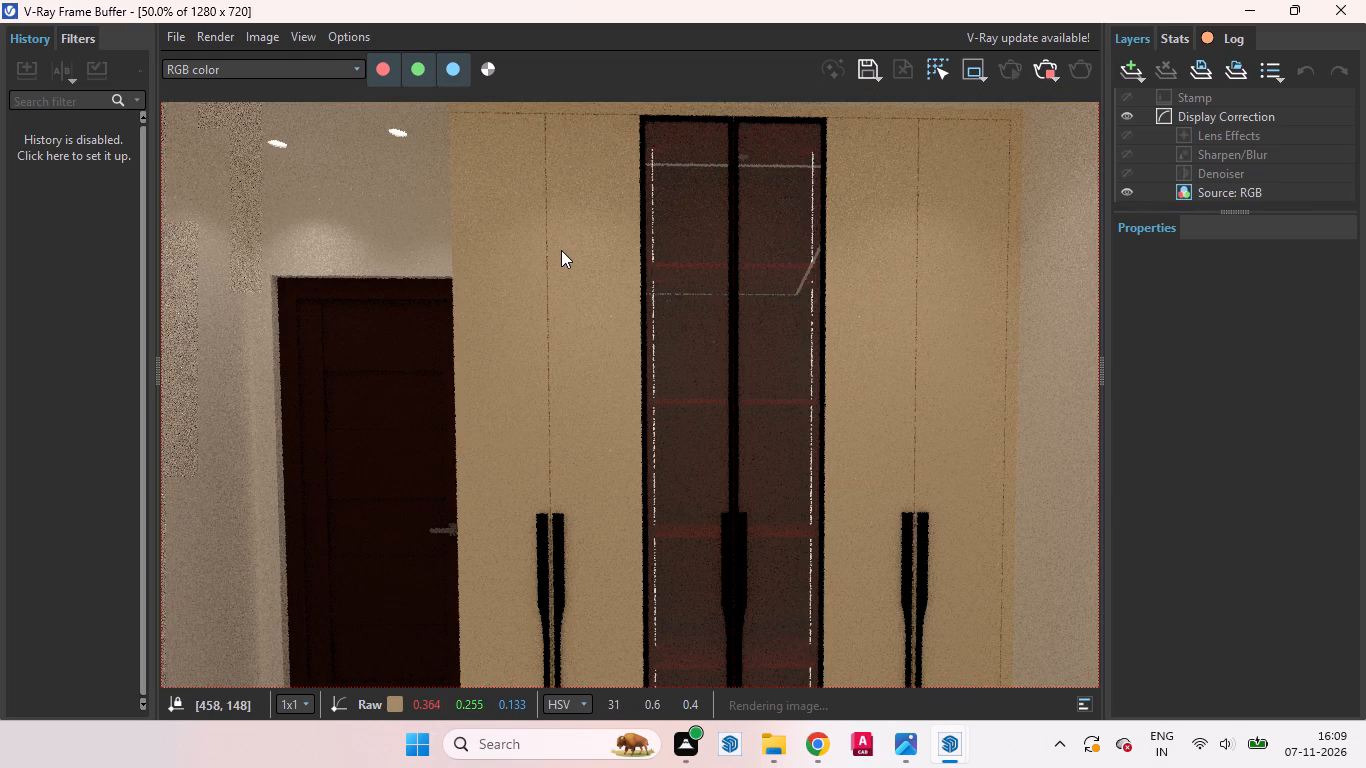
scroll(572, 385, "up", 1)
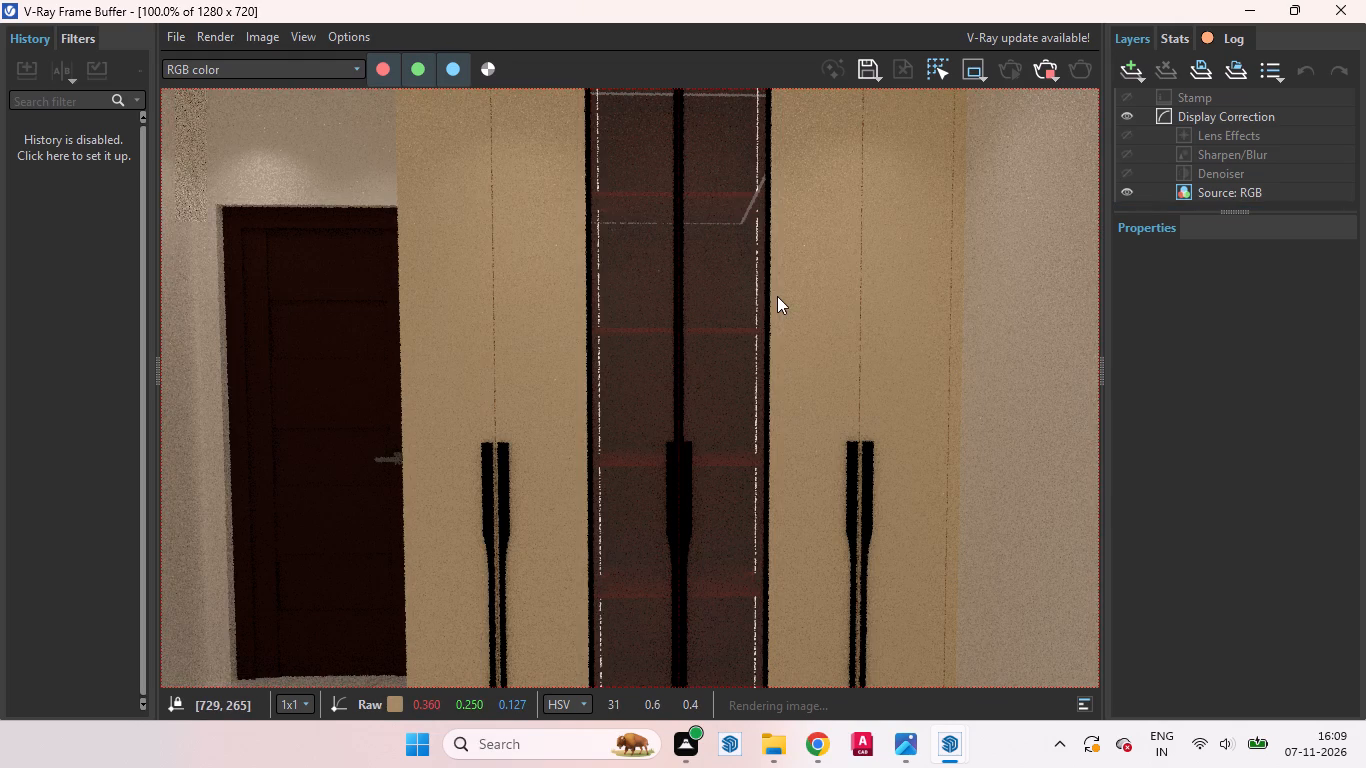
scroll(777, 296, "down", 1)
scroll(815, 426, "down", 1)
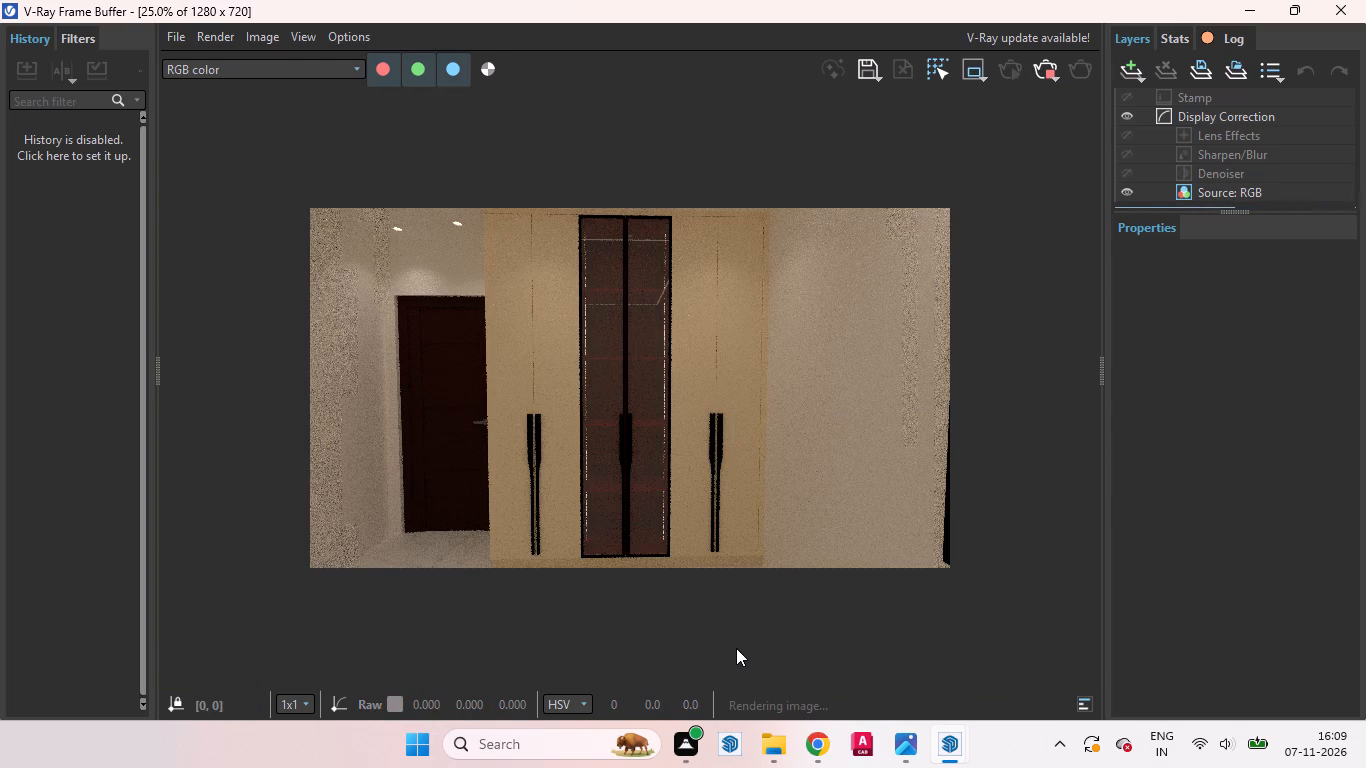
scroll(599, 491, "up", 2)
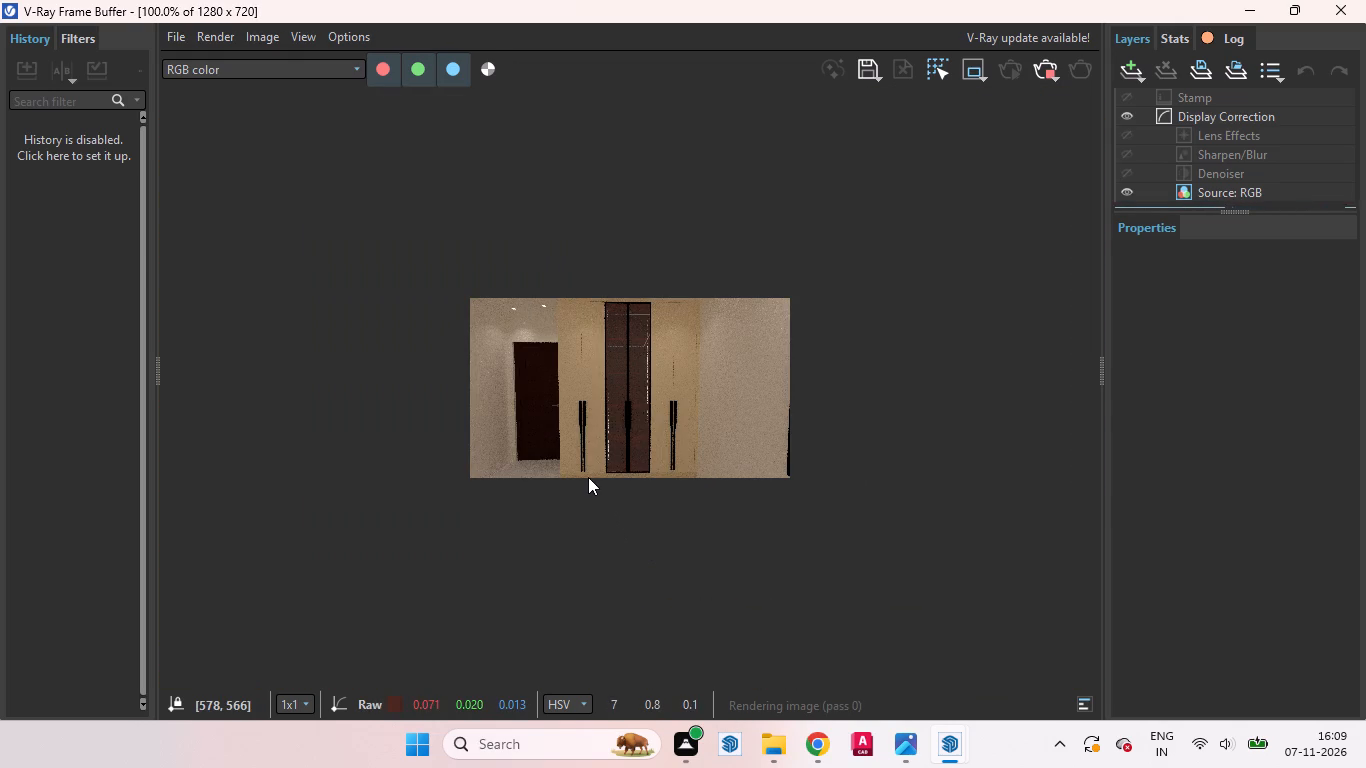
scroll(723, 401, "down", 1)
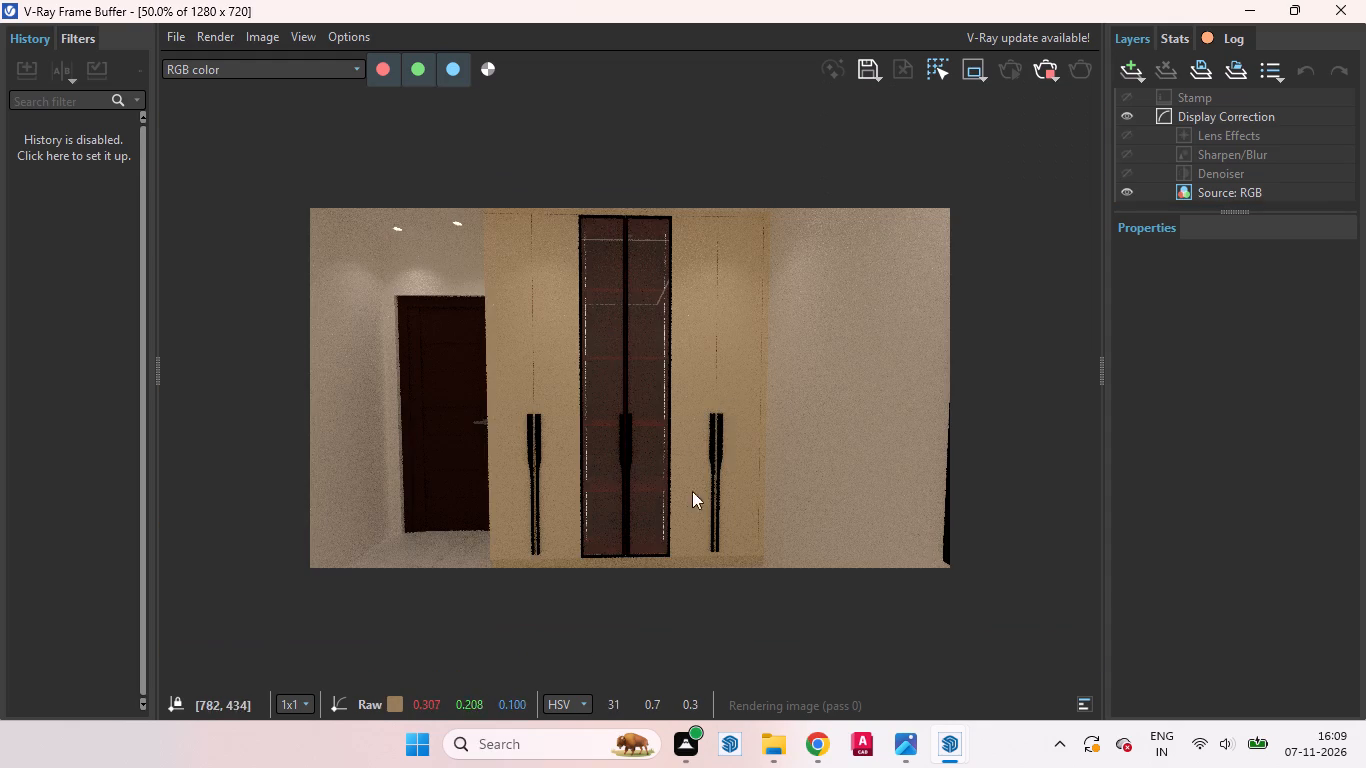
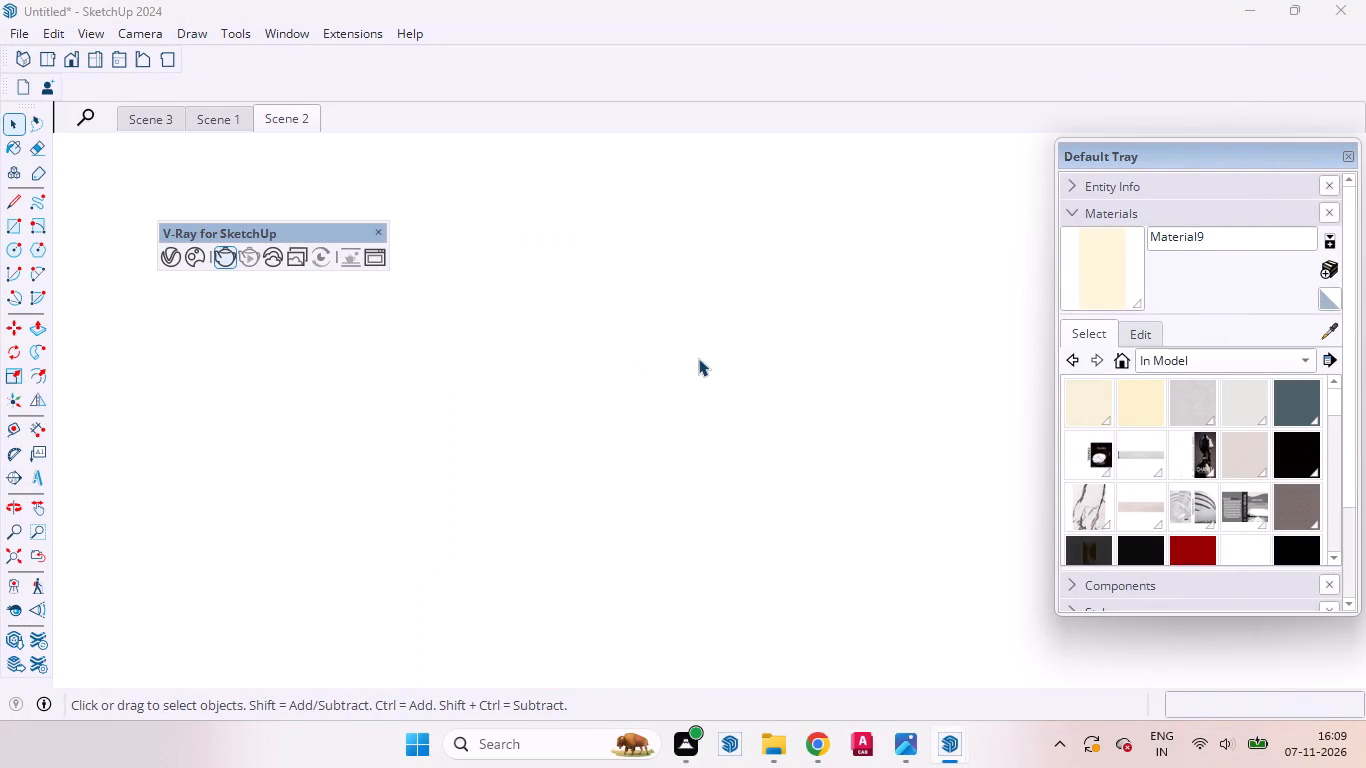
View Scene 3 and examine the bedroom from inside and from several outside angles, including the marble-textured roof.
left_click(161, 123)
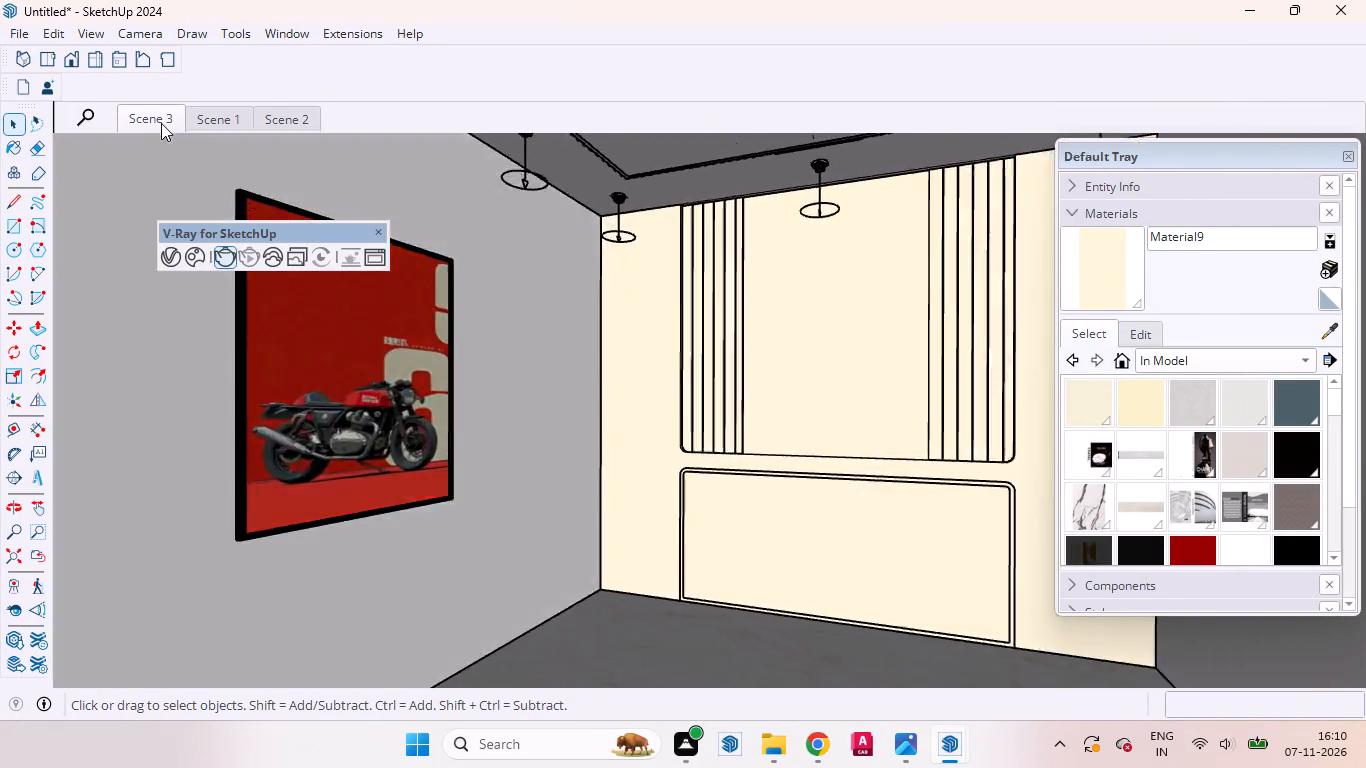
scroll(721, 461, "up", 3)
scroll(700, 410, "down", 3)
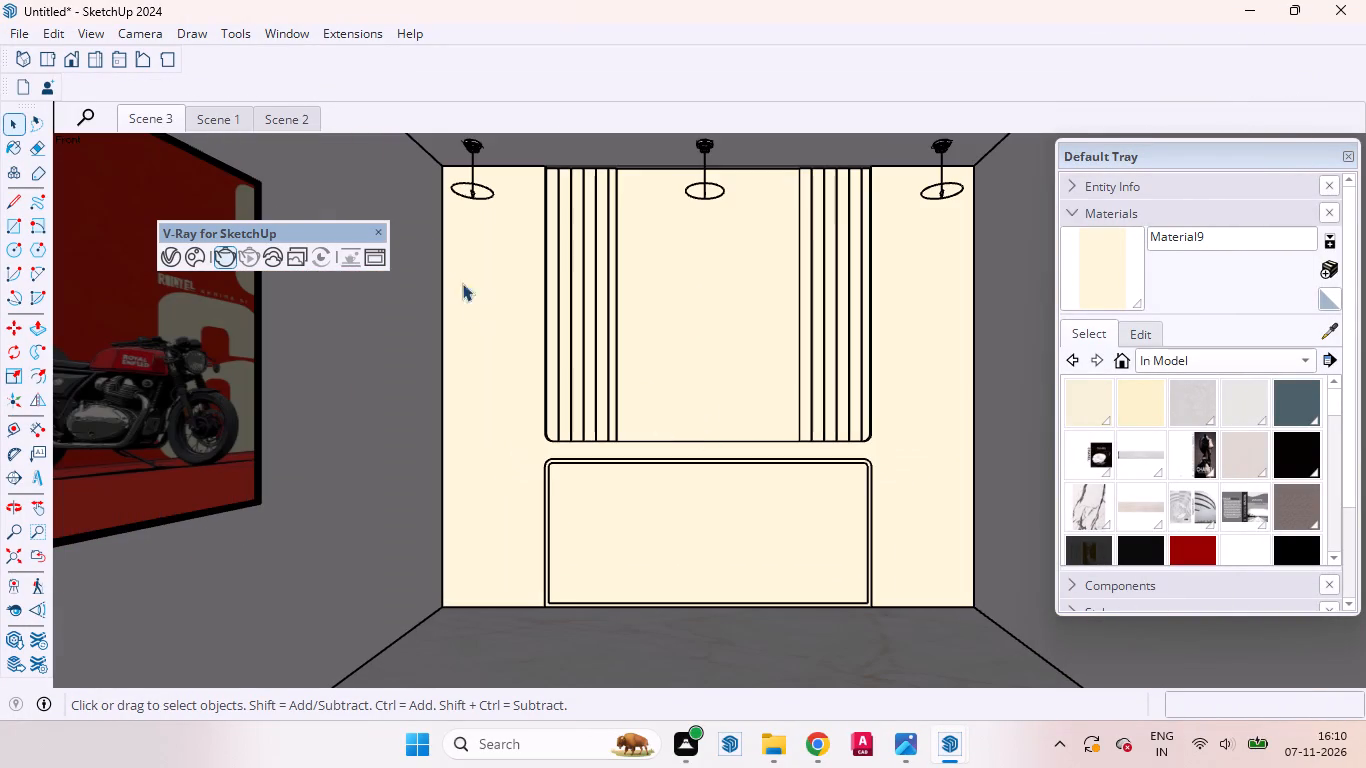
middle_click_drag(575, 360, 392, 492)
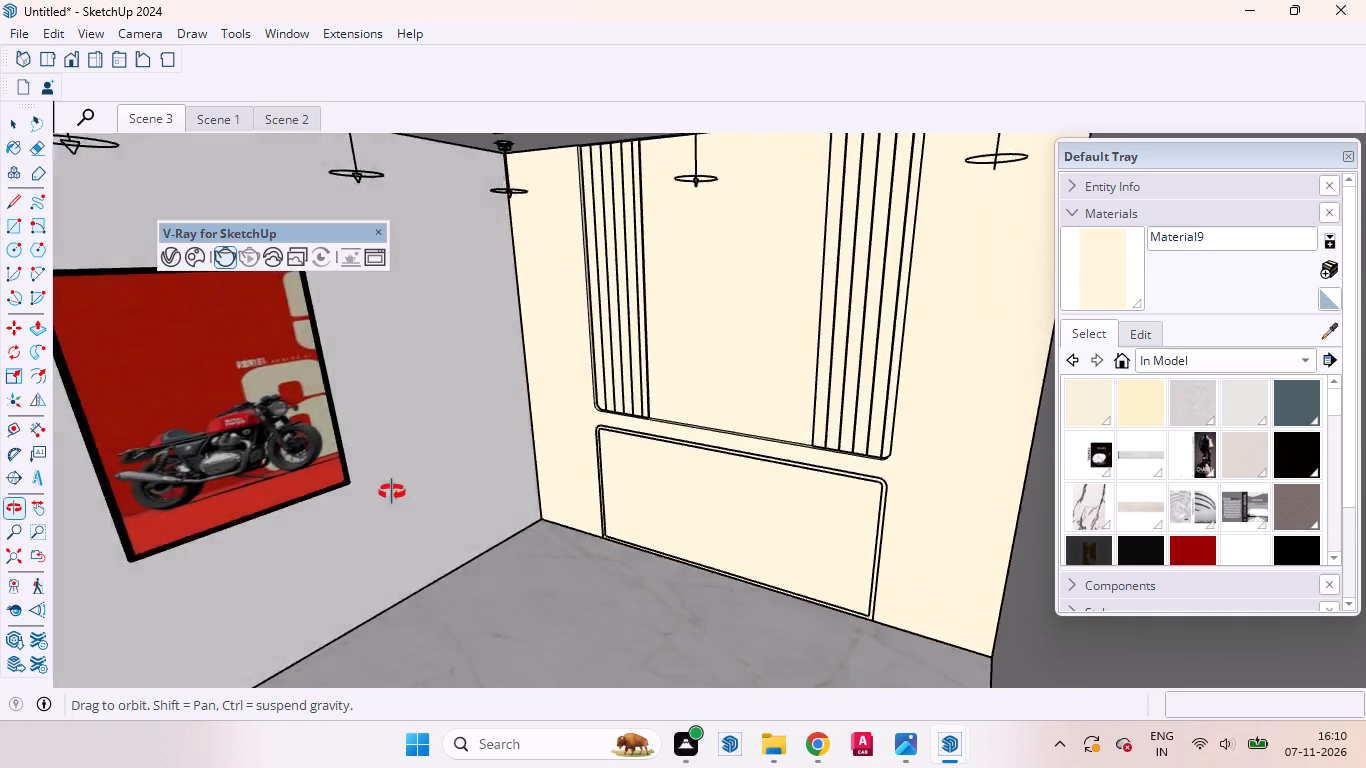
middle_click_drag(392, 492, 557, 696)
scroll(557, 694, "up", 1)
scroll(540, 501, "down", 17)
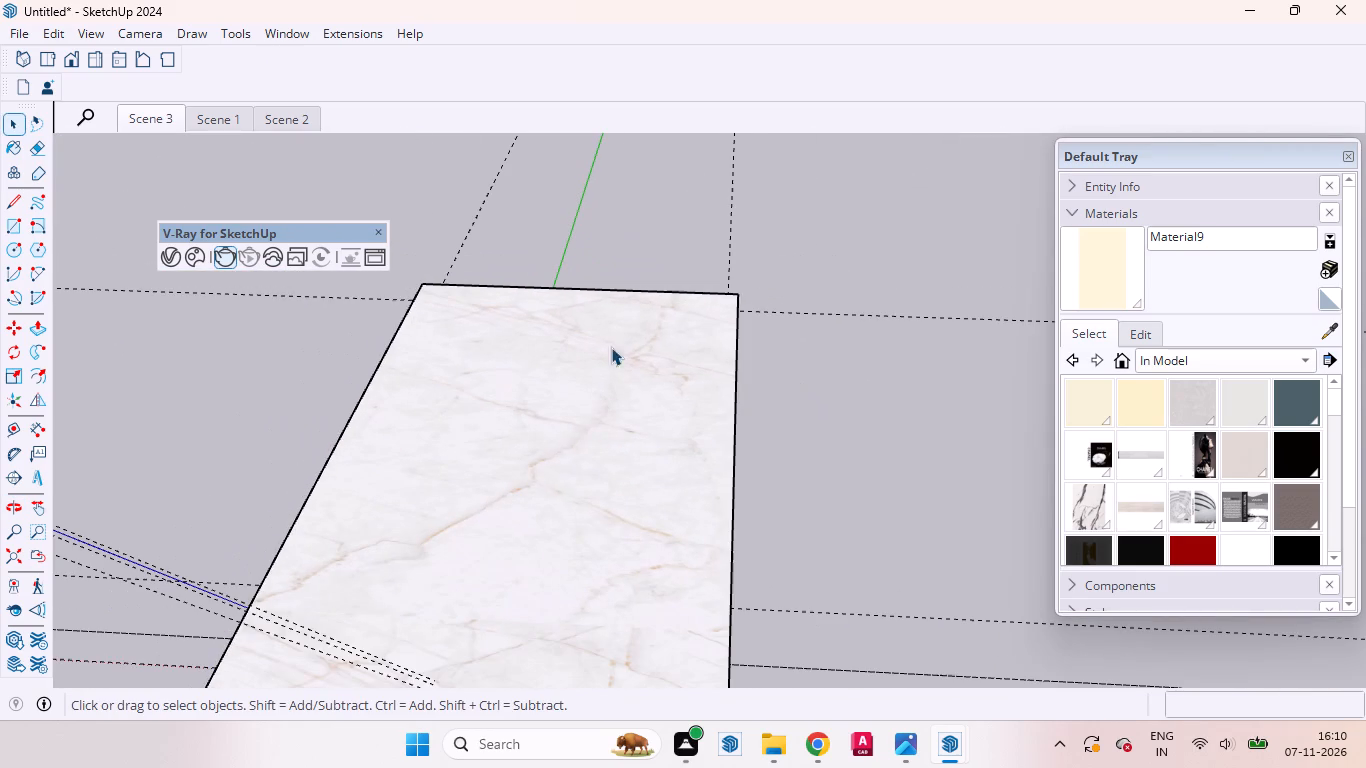
left_click(551, 465)
double_click(558, 428)
left_click(536, 428)
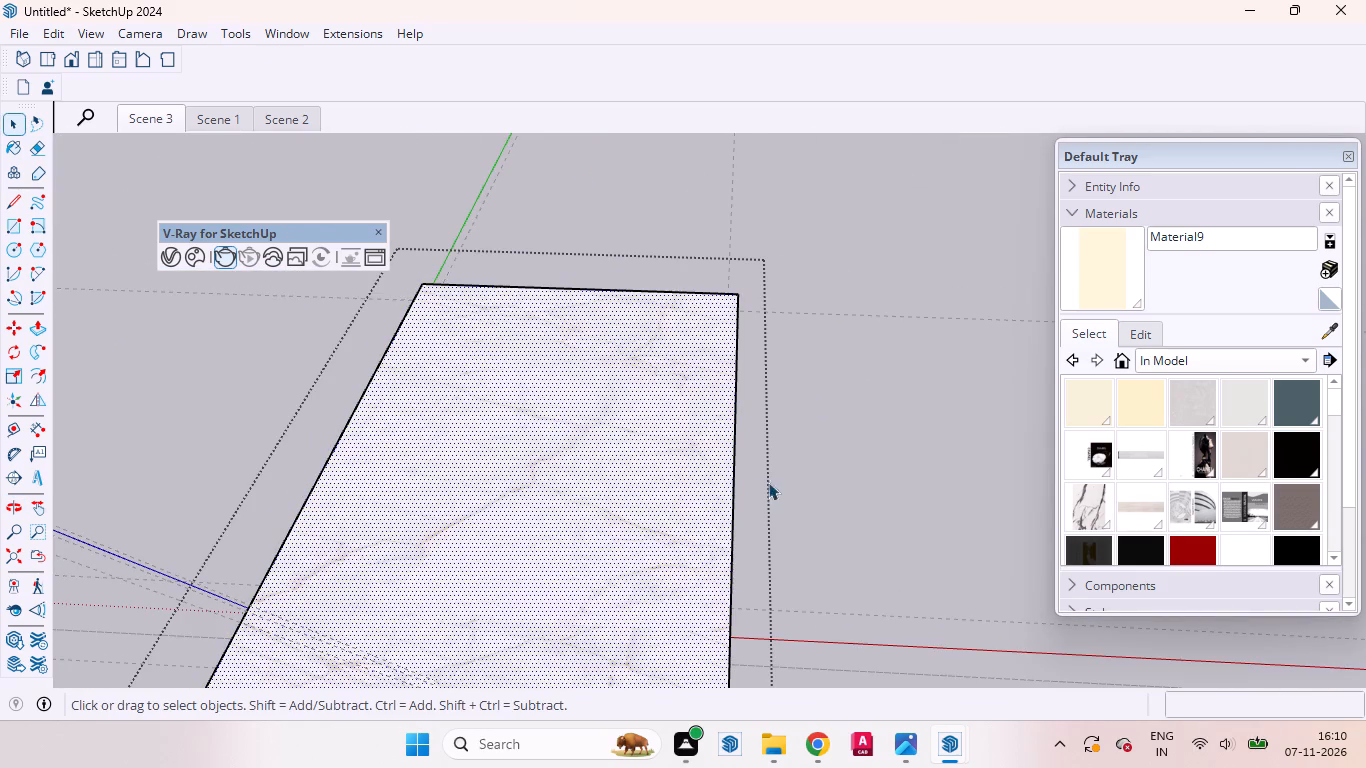
middle_click_drag(745, 497, 350, 522)
scroll(357, 515, "up", 1)
scroll(591, 511, "down", 6)
scroll(648, 317, "up", 1)
scroll(649, 317, "down", 2)
left_click(768, 514)
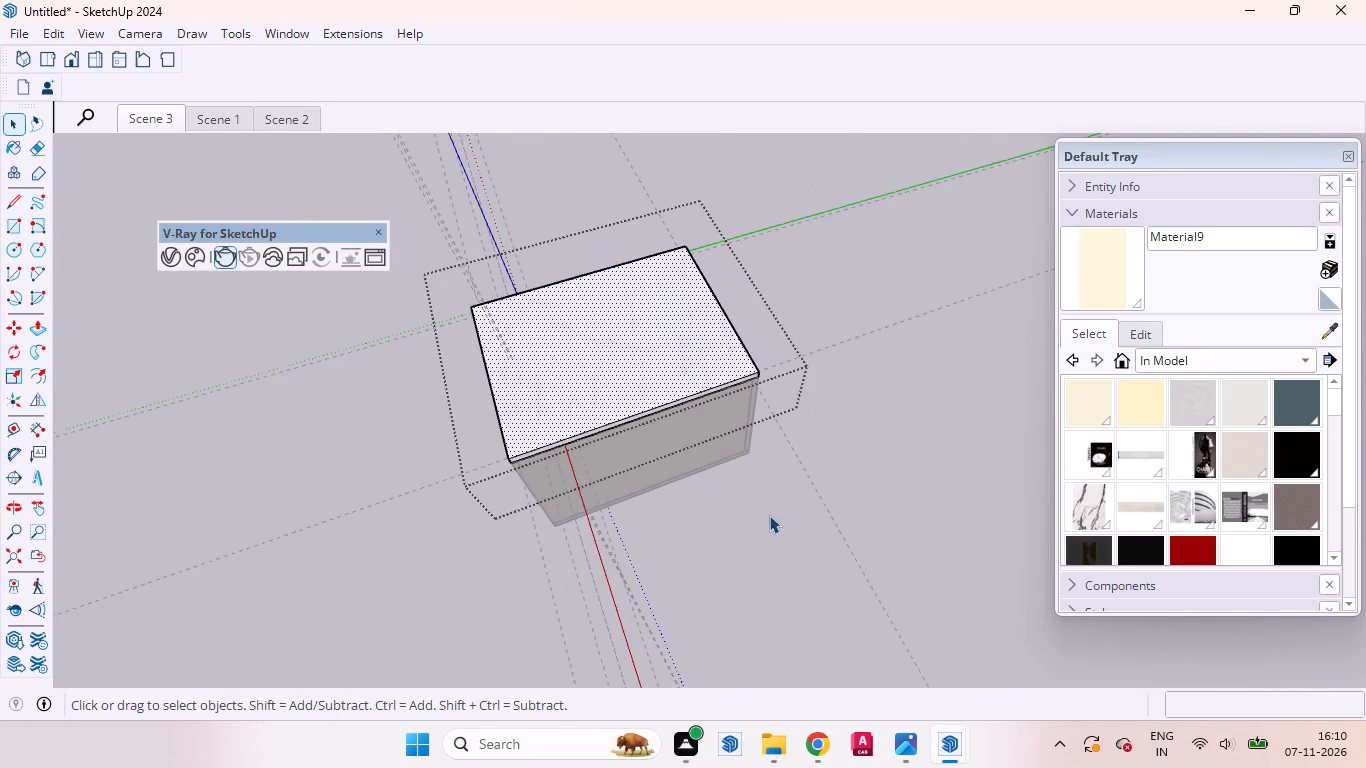
middle_click_drag(661, 533, 510, 292)
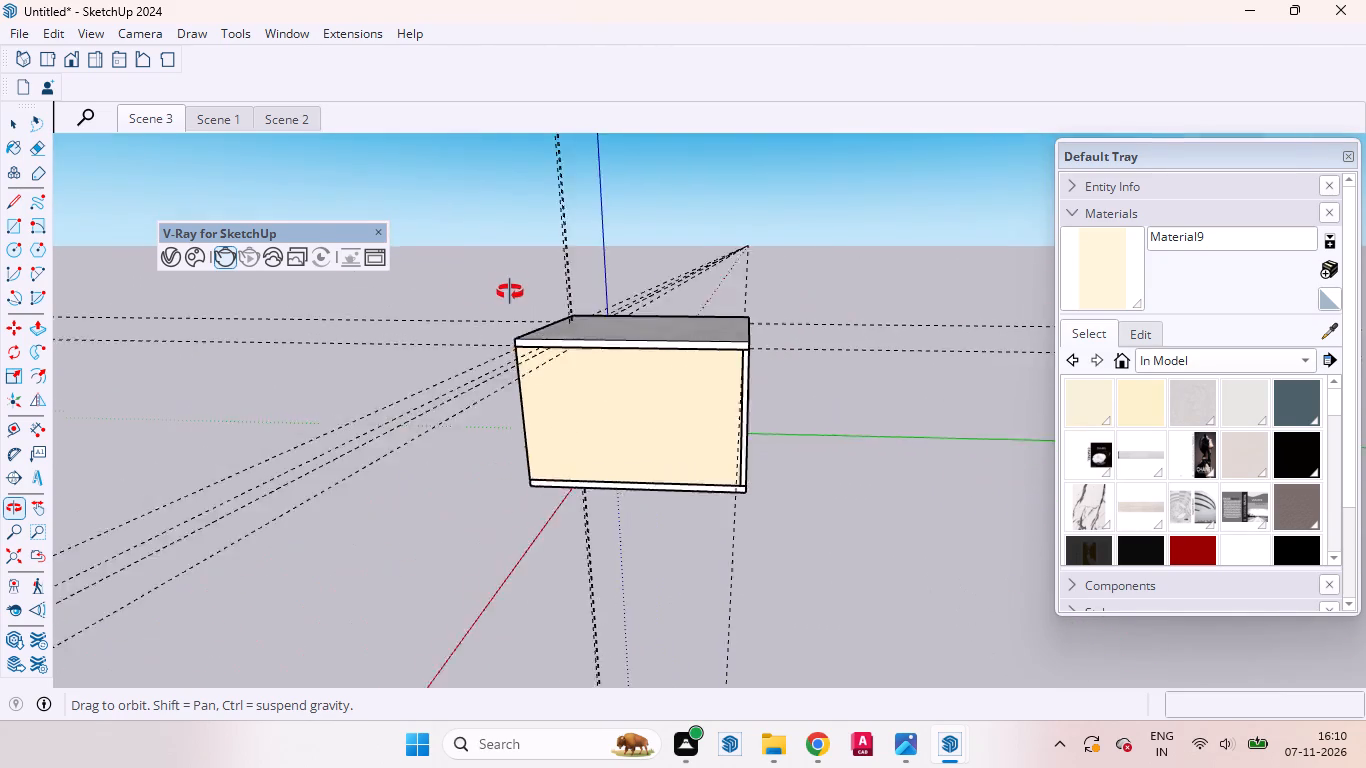
middle_click_drag(510, 292, 1137, 455)
scroll(1073, 392, "up", 1)
scroll(606, 345, "down", 5)
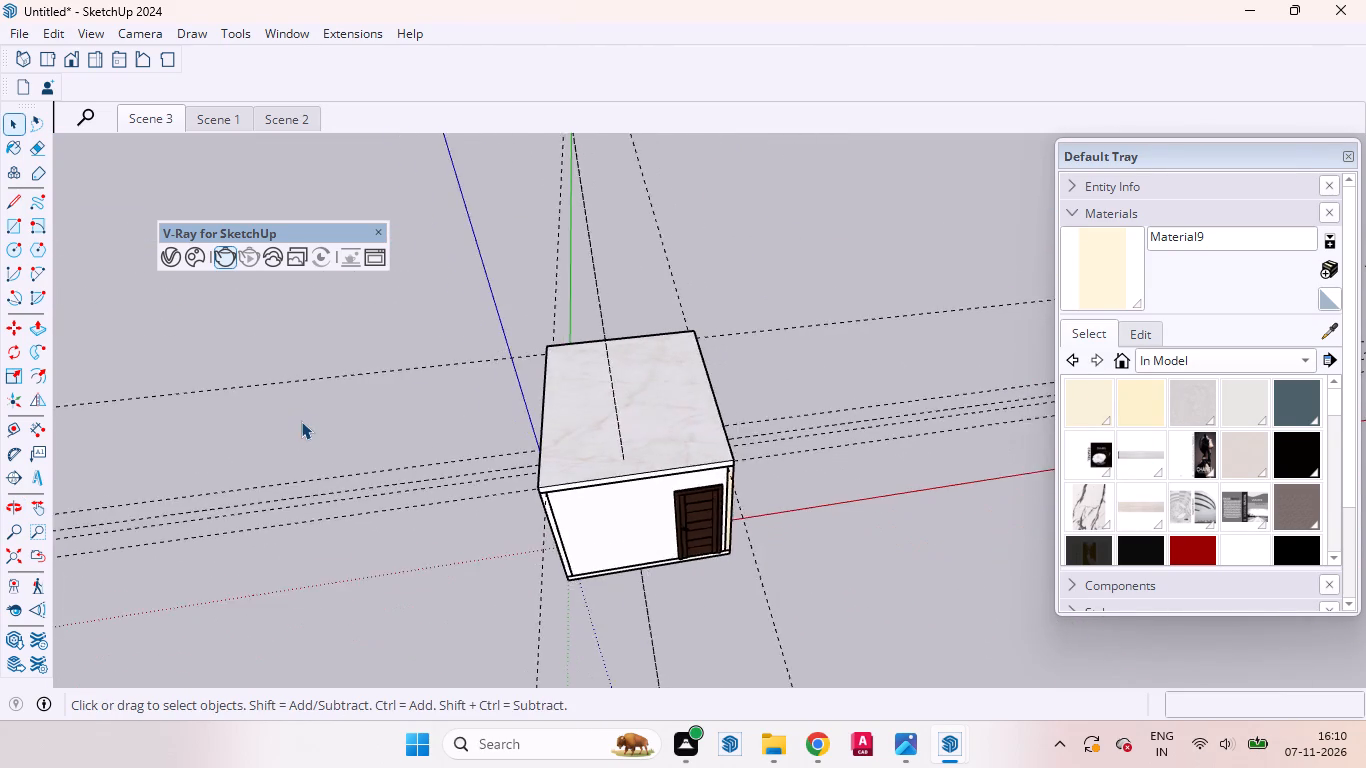
Draw a rectangle of about 10' 11" by 8' 6" on the ground beside the room, starting on the red axis.
scroll(301, 421, "down", 2)
scroll(746, 451, "up", 5)
middle_click_drag(742, 462, 636, 417)
scroll(636, 431, "up", 1)
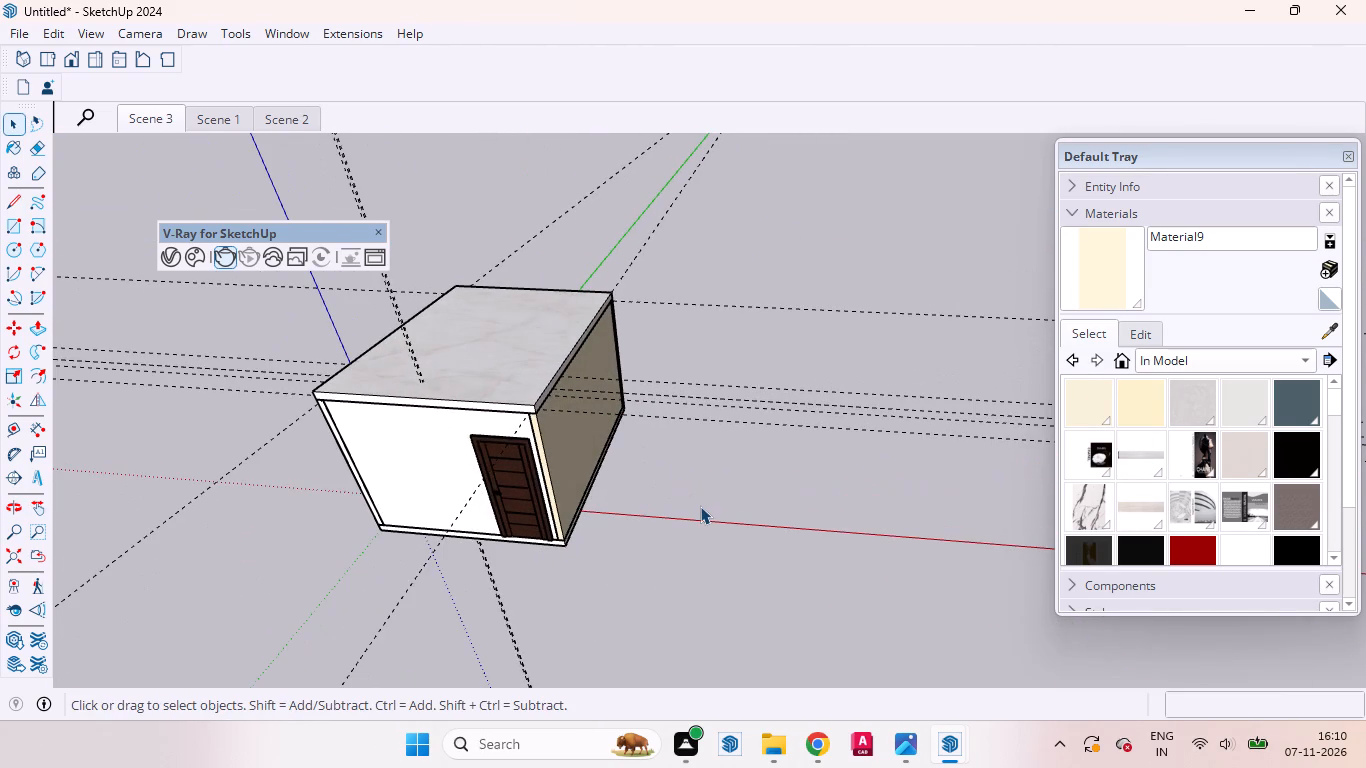
key("r")
left_click(687, 520)
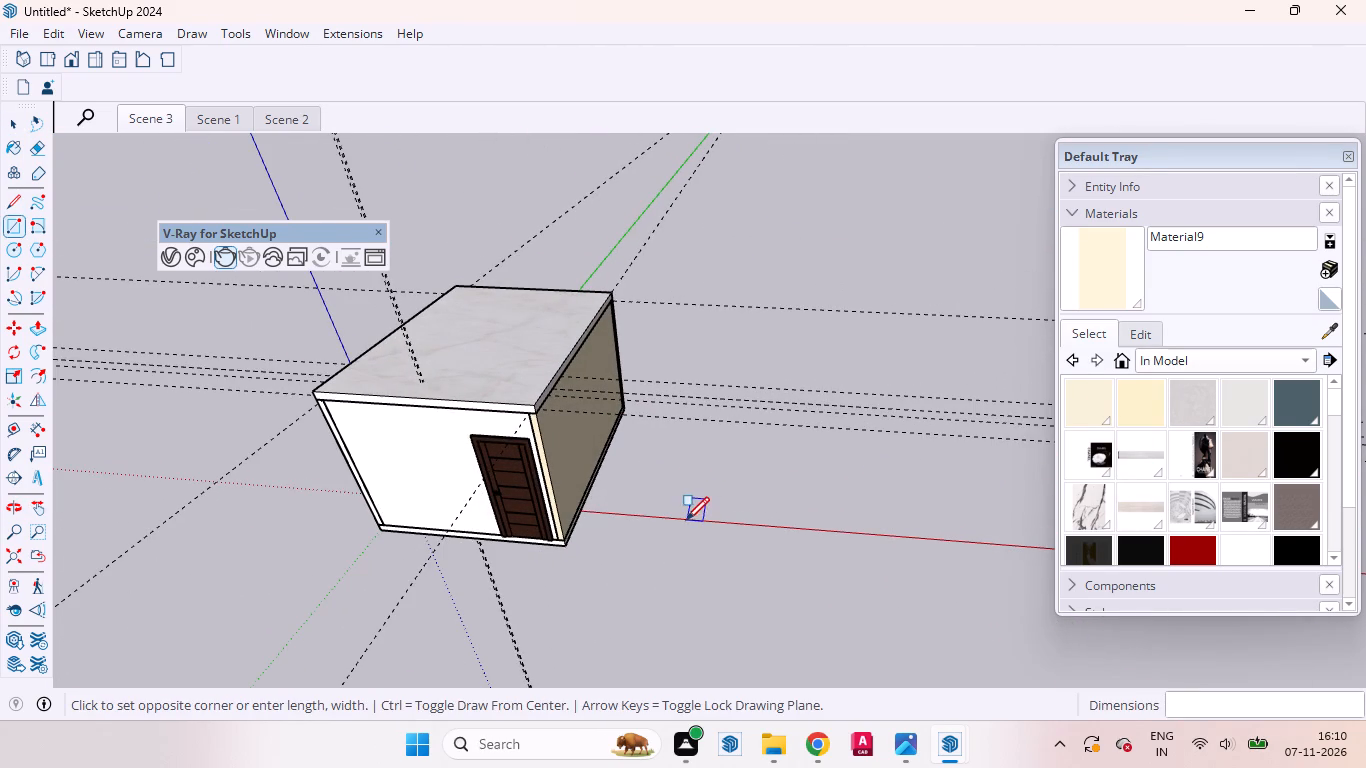
left_click(846, 450)
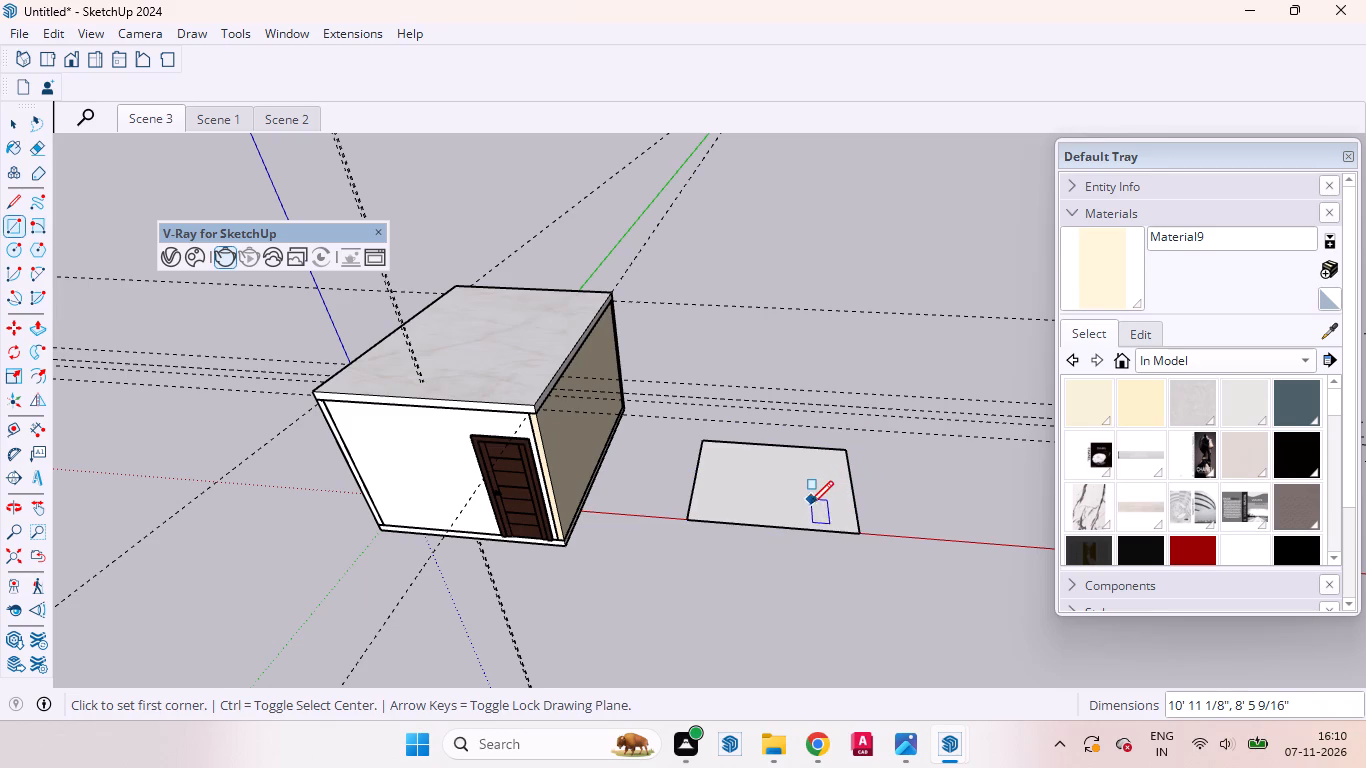
key("space")
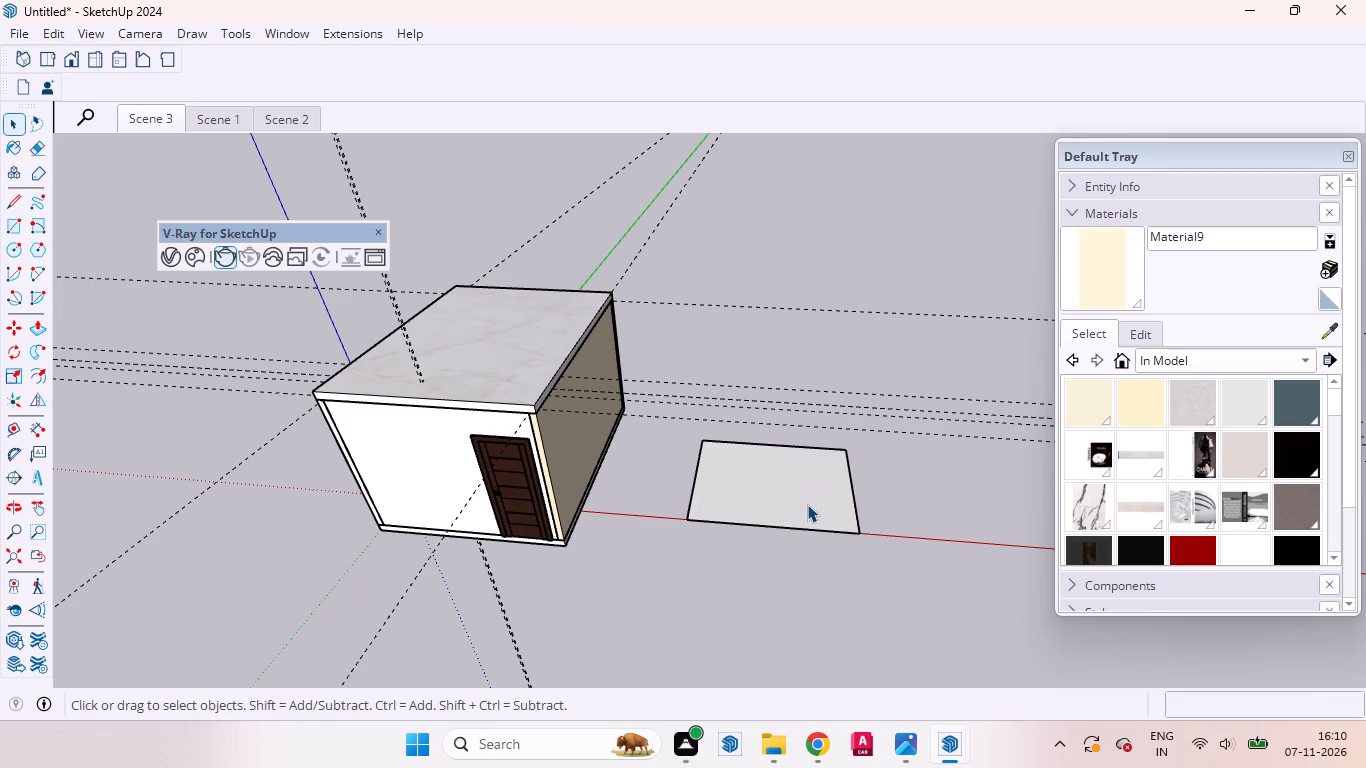
Extrude the new rectangle up 6" with Push/Pull into a slab.
key("p")
left_click(786, 500)
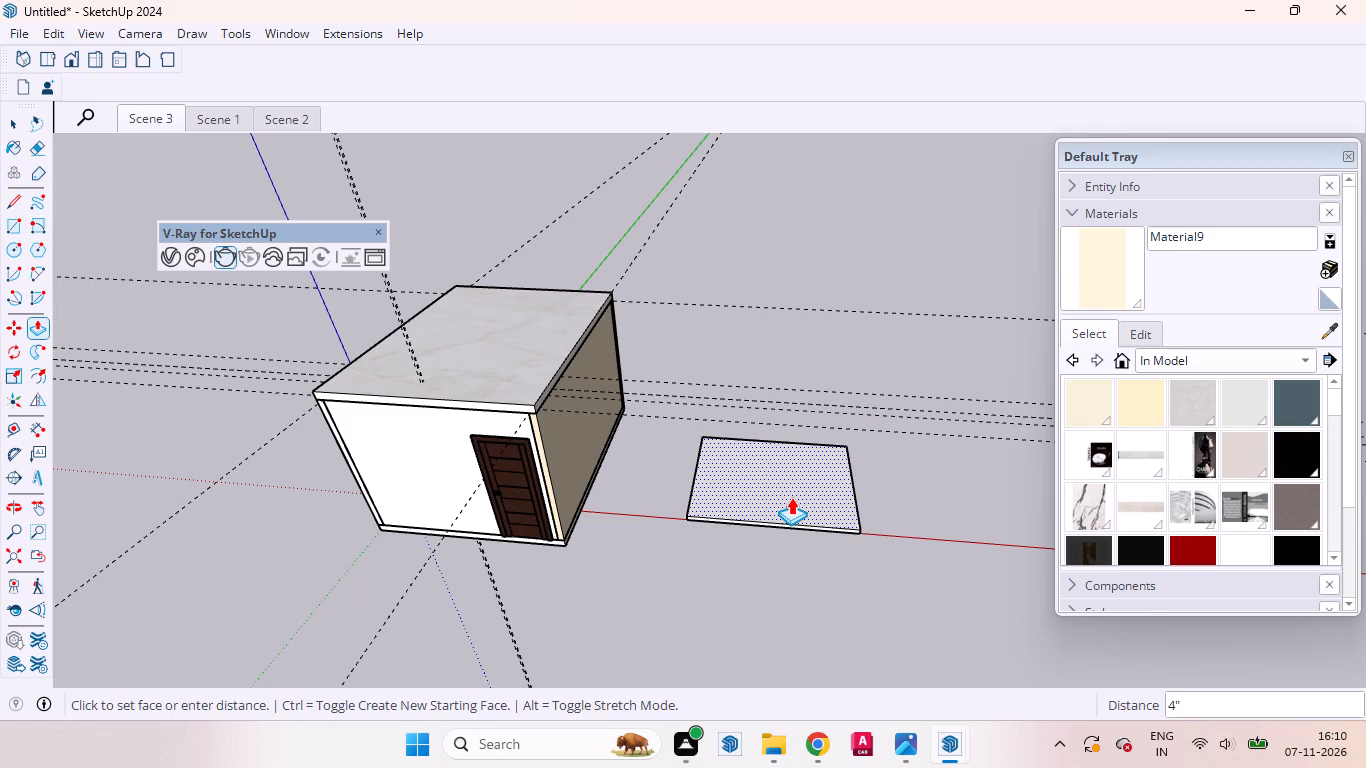
key("6")
key("Return")
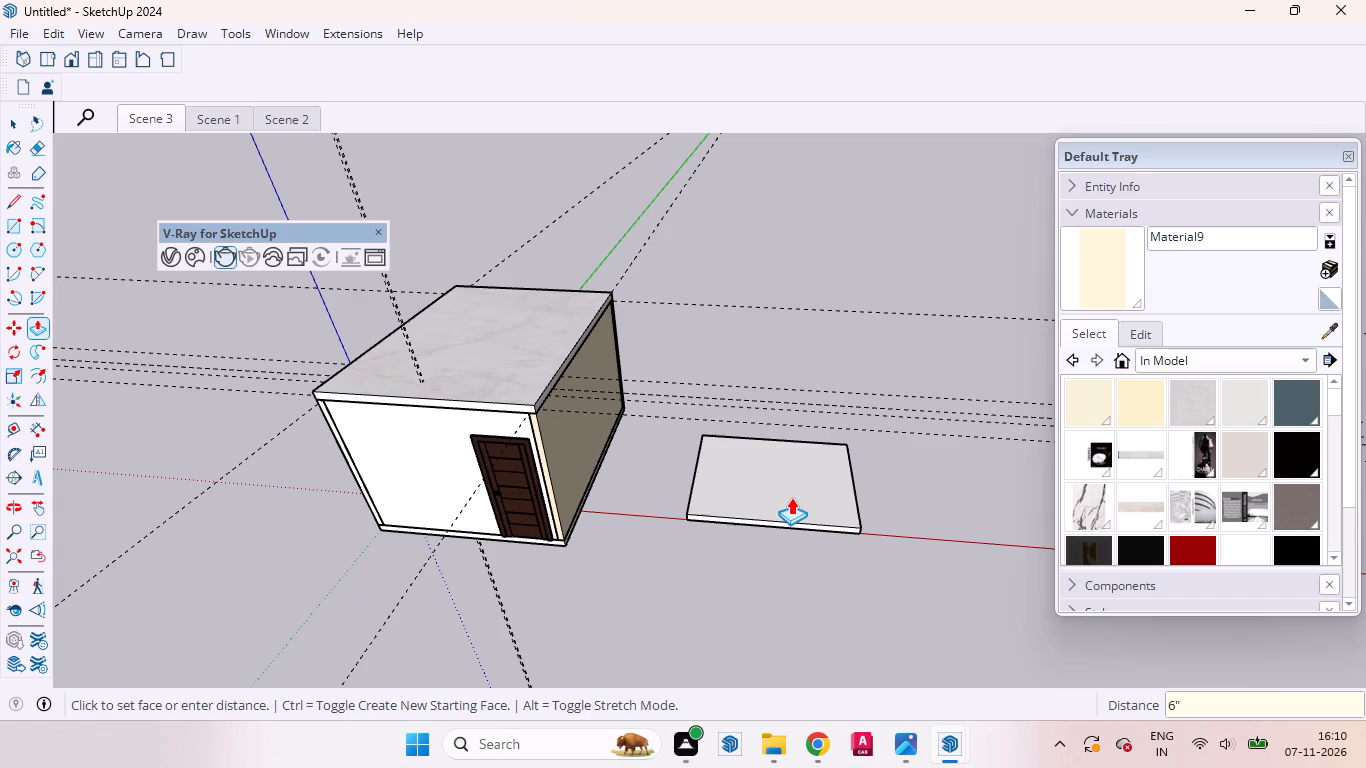
key("space")
Select all the slab's geometry and make it a group.
triple_click(791, 497)
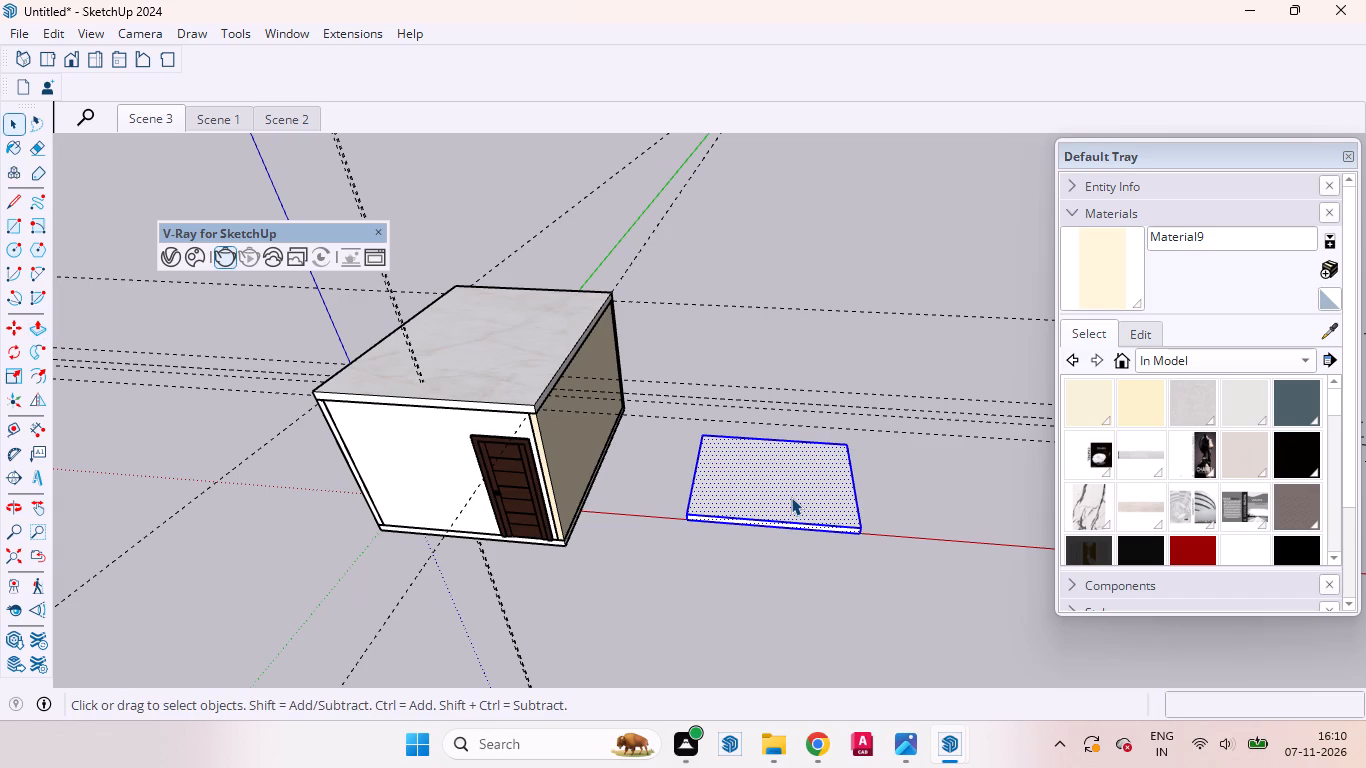
right_click(791, 497)
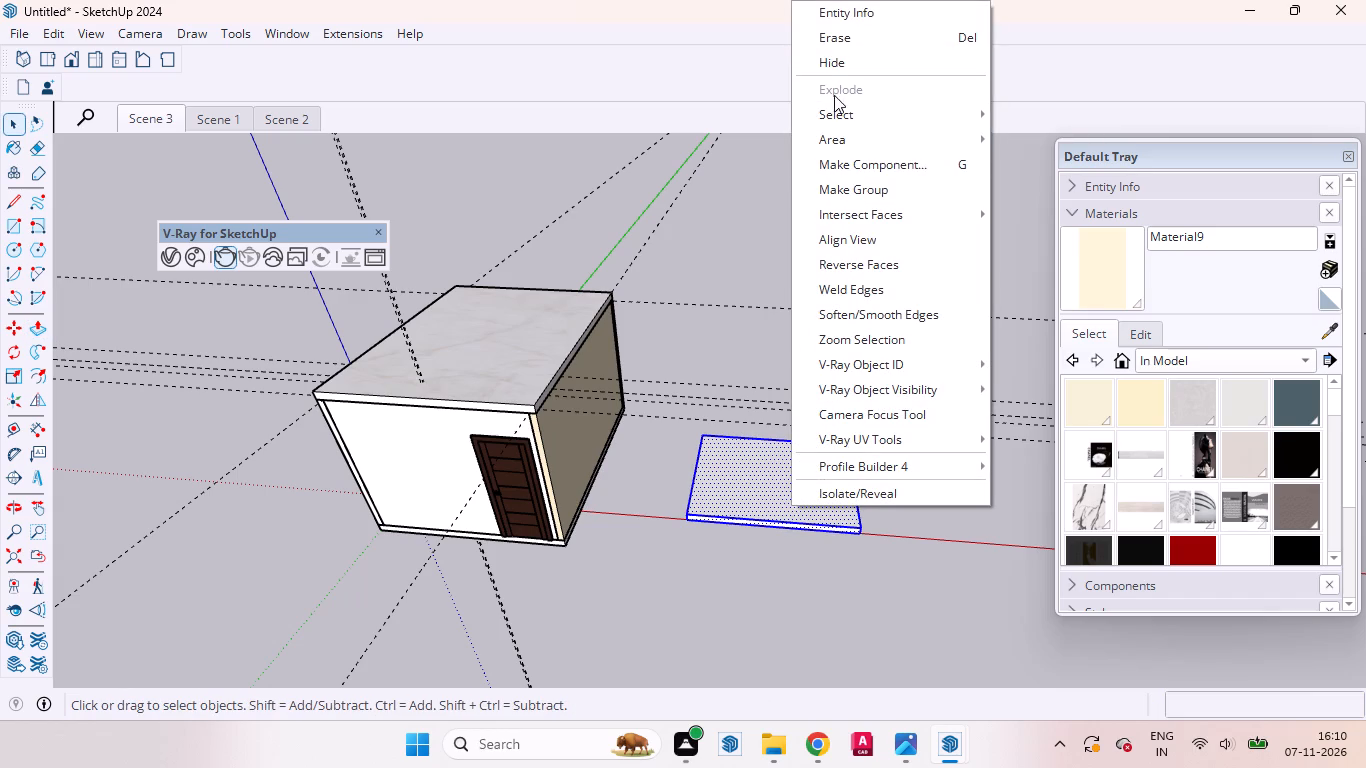
left_click(858, 195)
left_click(915, 565)
Inside the slab group, extend its side face about 3' 7" to line up with the room's lower corner.
middle_click_drag(837, 519, 577, 519)
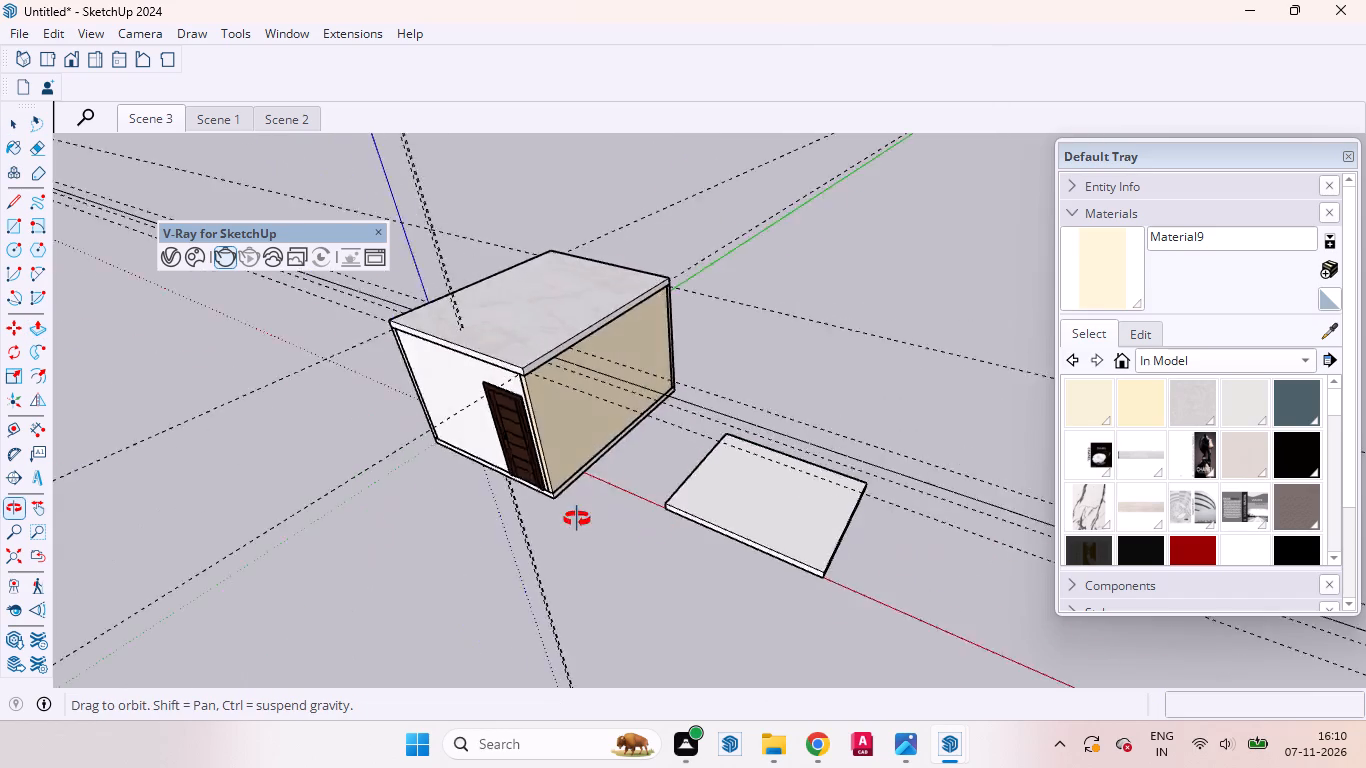
middle_click_drag(577, 519, 224, 407)
scroll(224, 407, "up", 1)
scroll(637, 442, "up", 4)
middle_click_drag(896, 574, 640, 581)
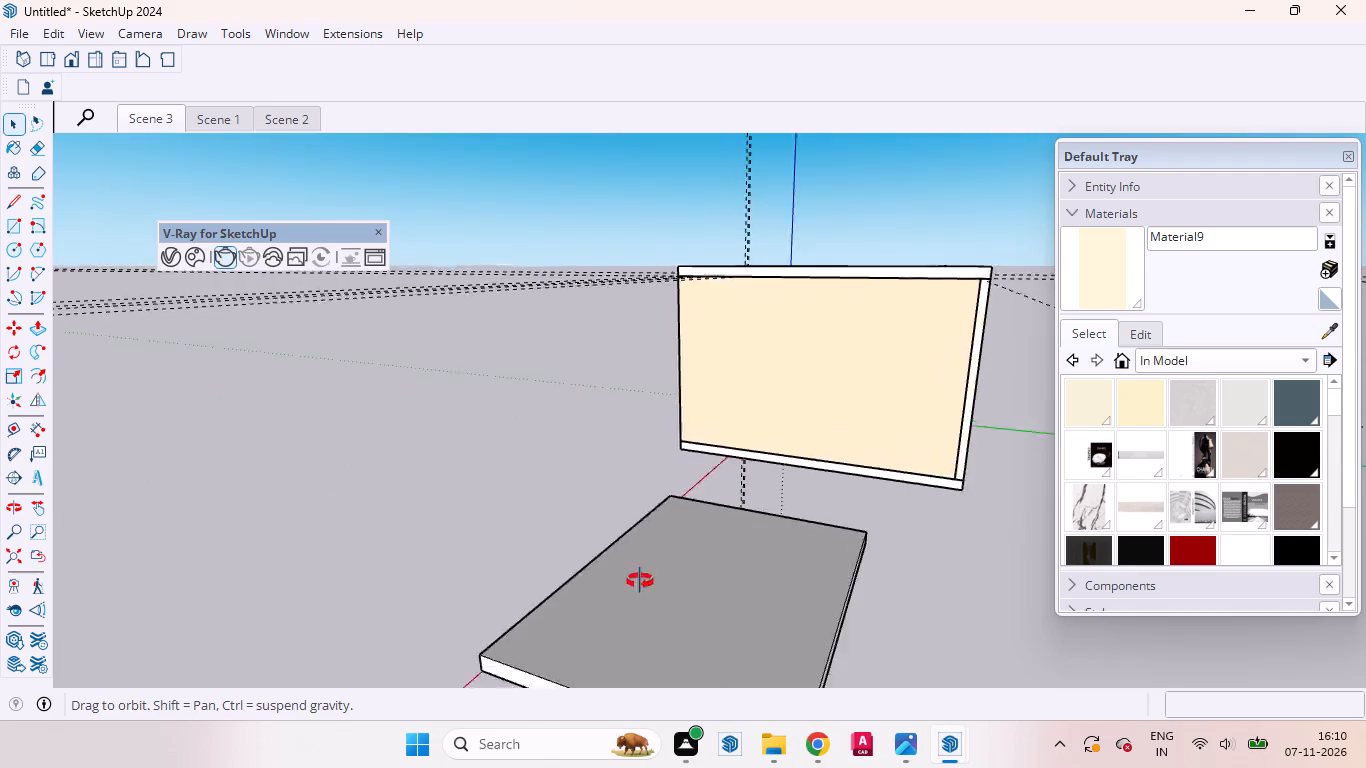
middle_click_drag(640, 581, 487, 530)
scroll(511, 536, "up", 7)
triple_click(515, 491)
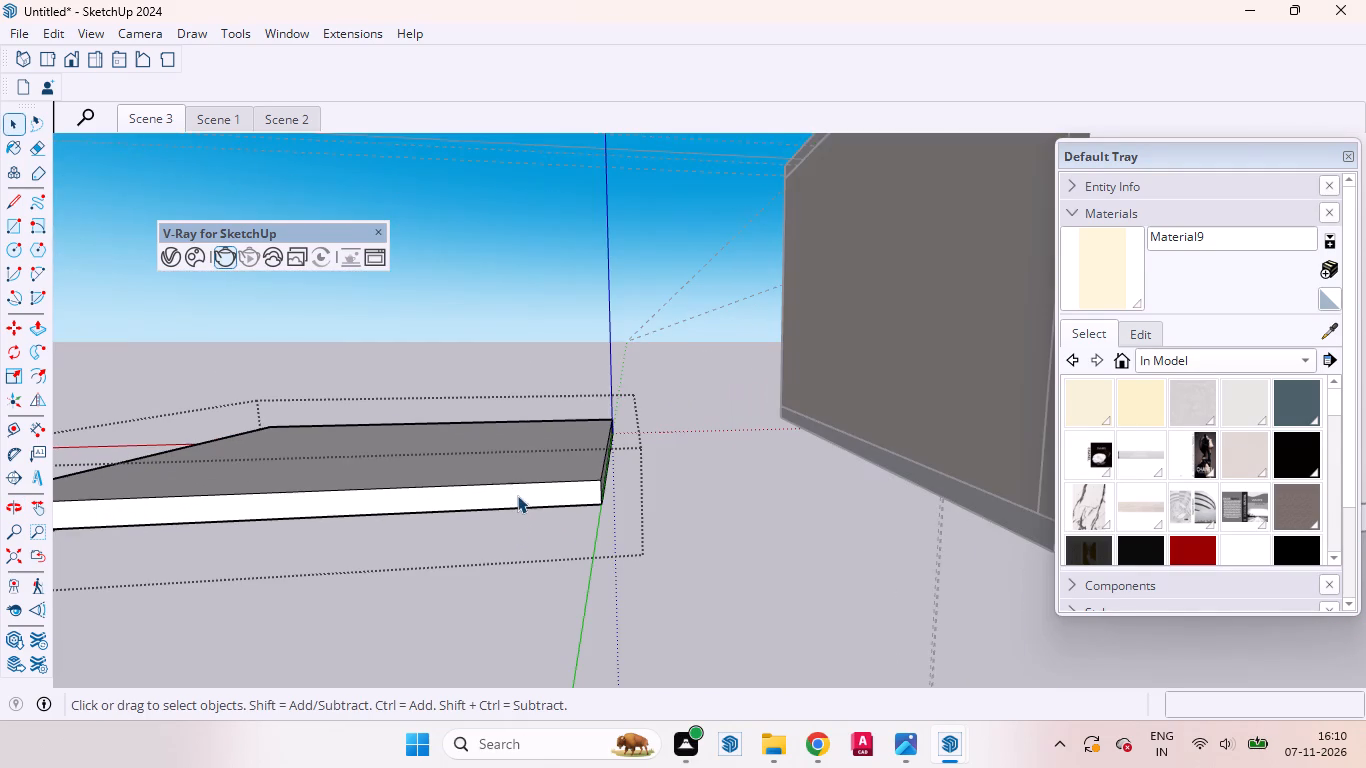
left_click(517, 496)
key("p")
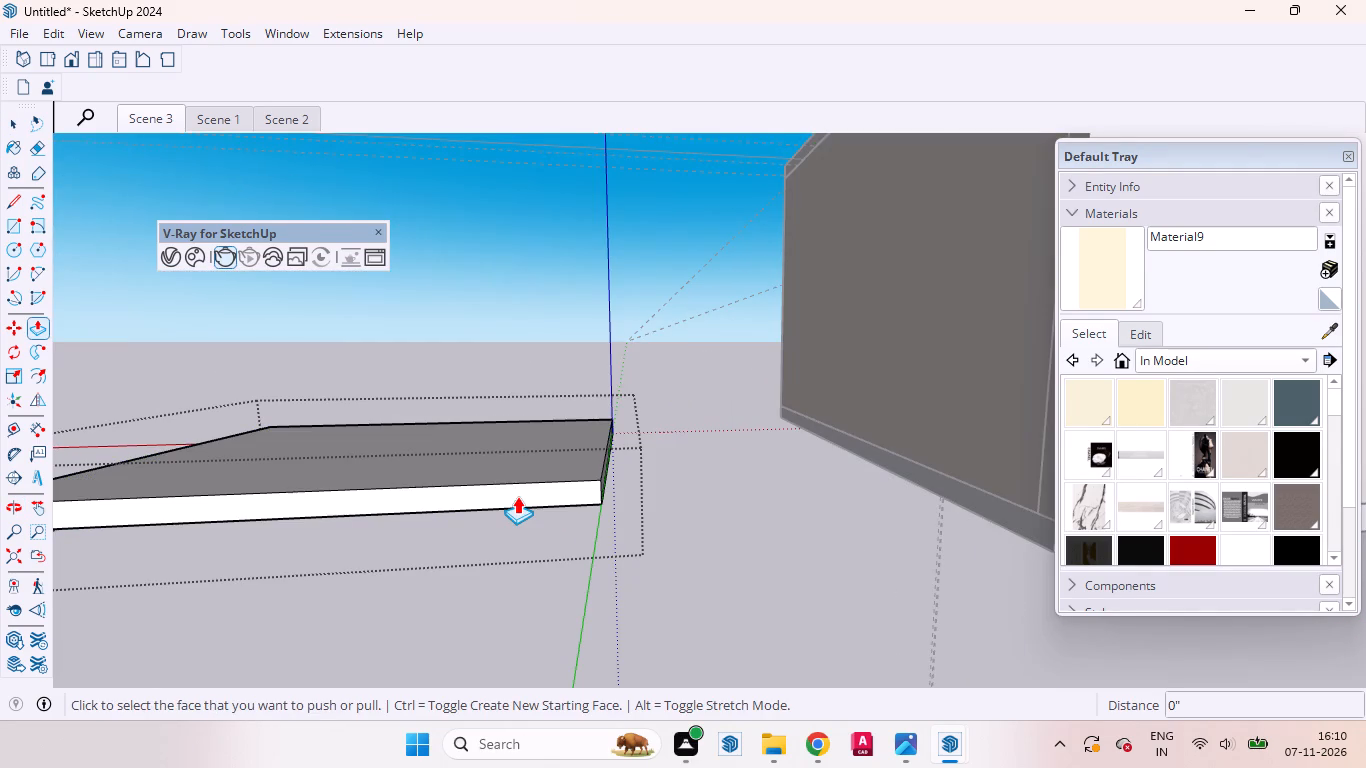
left_click(517, 492)
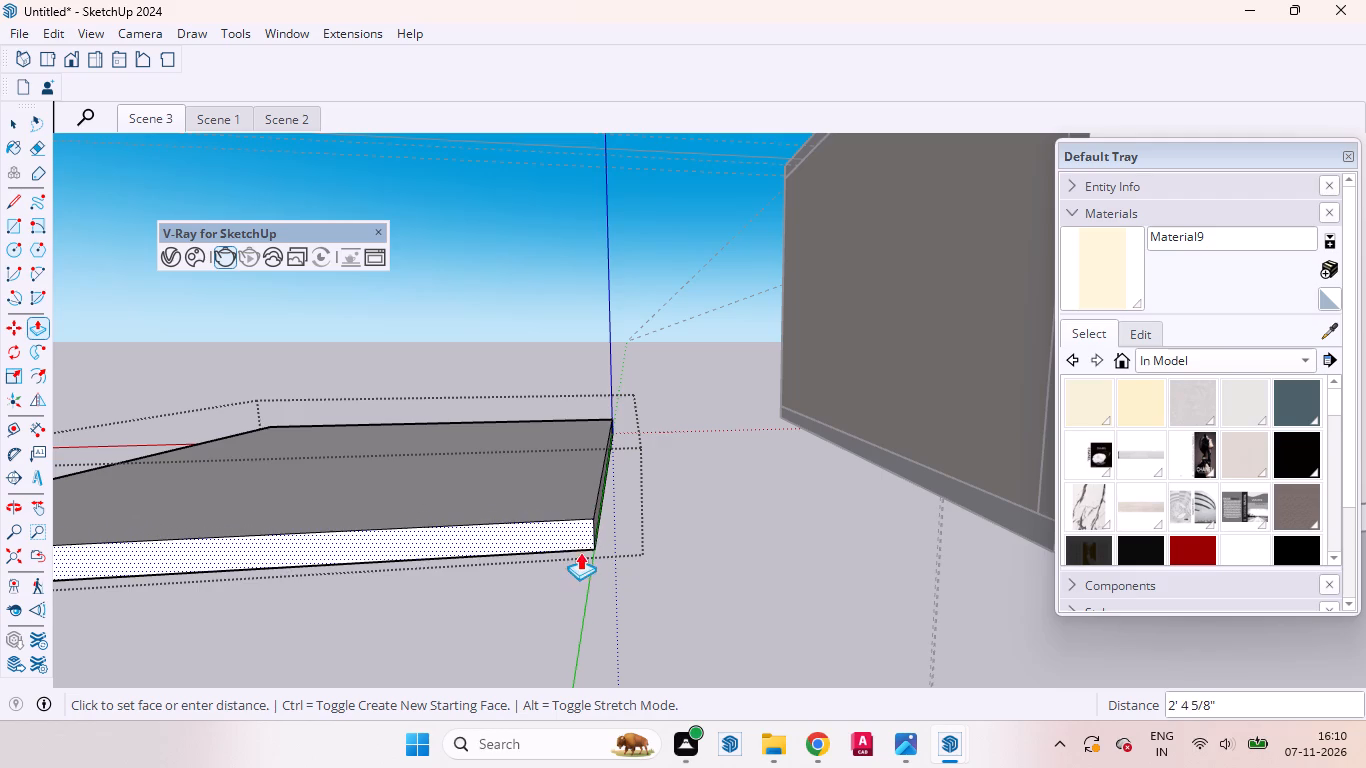
scroll(601, 518, "down", 7)
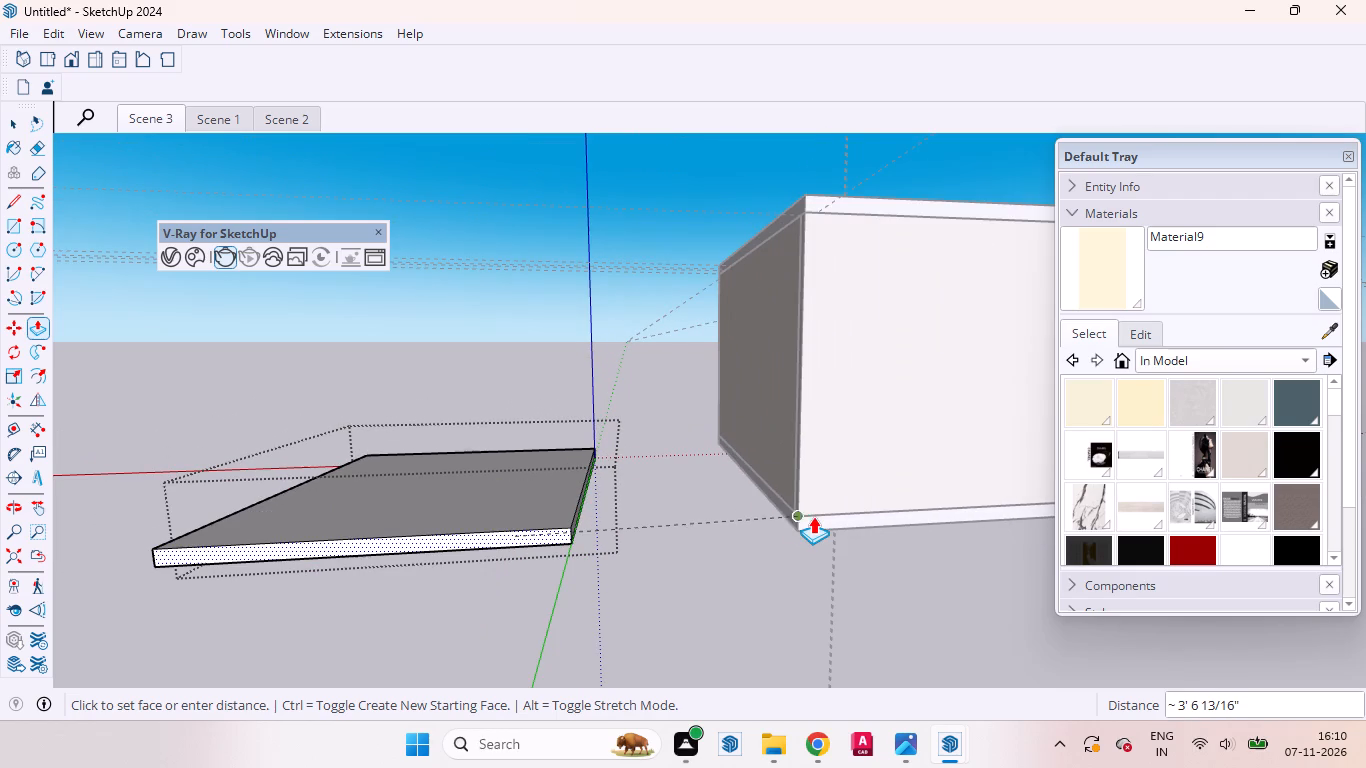
left_click(813, 518)
Push/Pull the slab's adjacent end face by about 7" and close the group.
middle_click_drag(760, 542, 1001, 583)
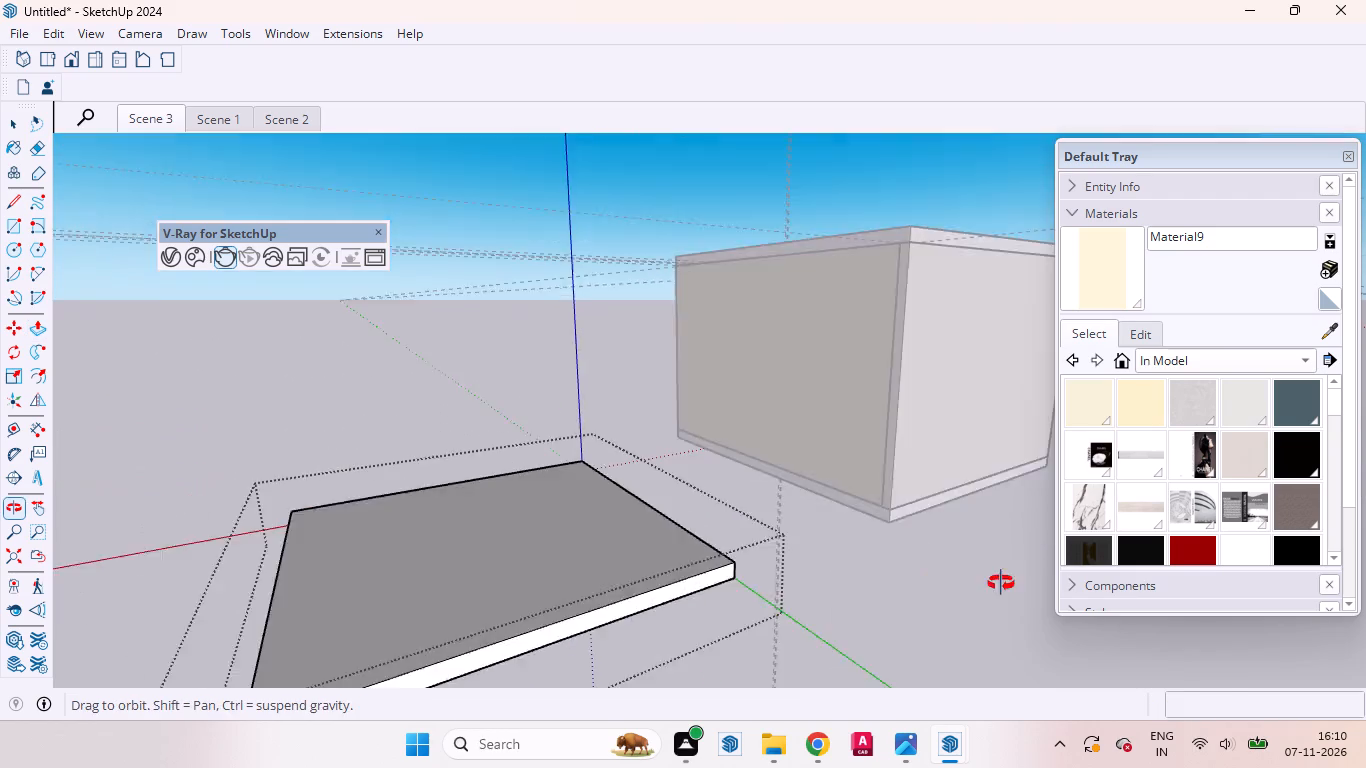
middle_click_drag(1001, 583, 1019, 584)
scroll(802, 363, "down", 6)
scroll(645, 491, "up", 1)
scroll(645, 491, "down", 1)
scroll(645, 491, "up", 2)
scroll(645, 491, "down", 1)
scroll(645, 491, "up", 5)
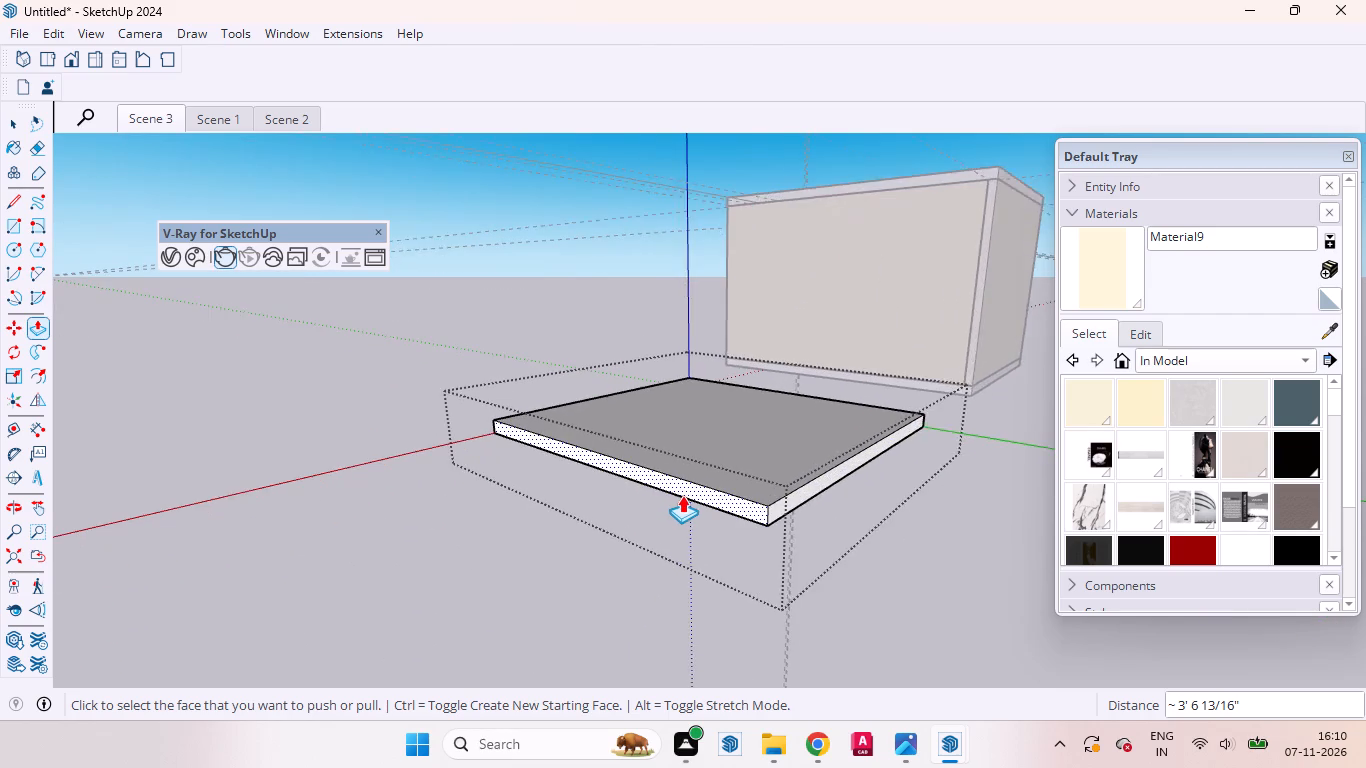
scroll(682, 495, "up", 2)
left_click(683, 495)
left_click(673, 517)
middle_click_drag(629, 535, 1039, 604)
scroll(1039, 604, "up", 1)
left_click(7, 130)
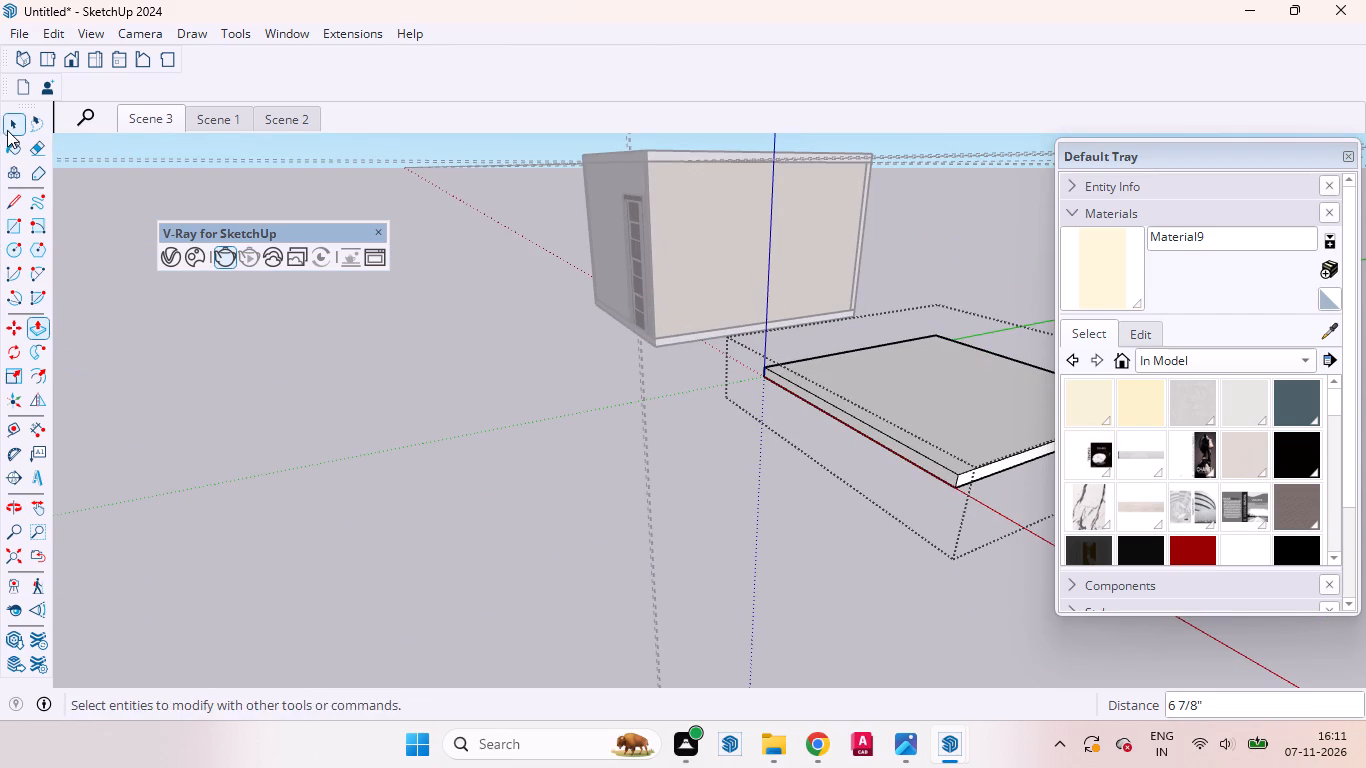
left_click(730, 389)
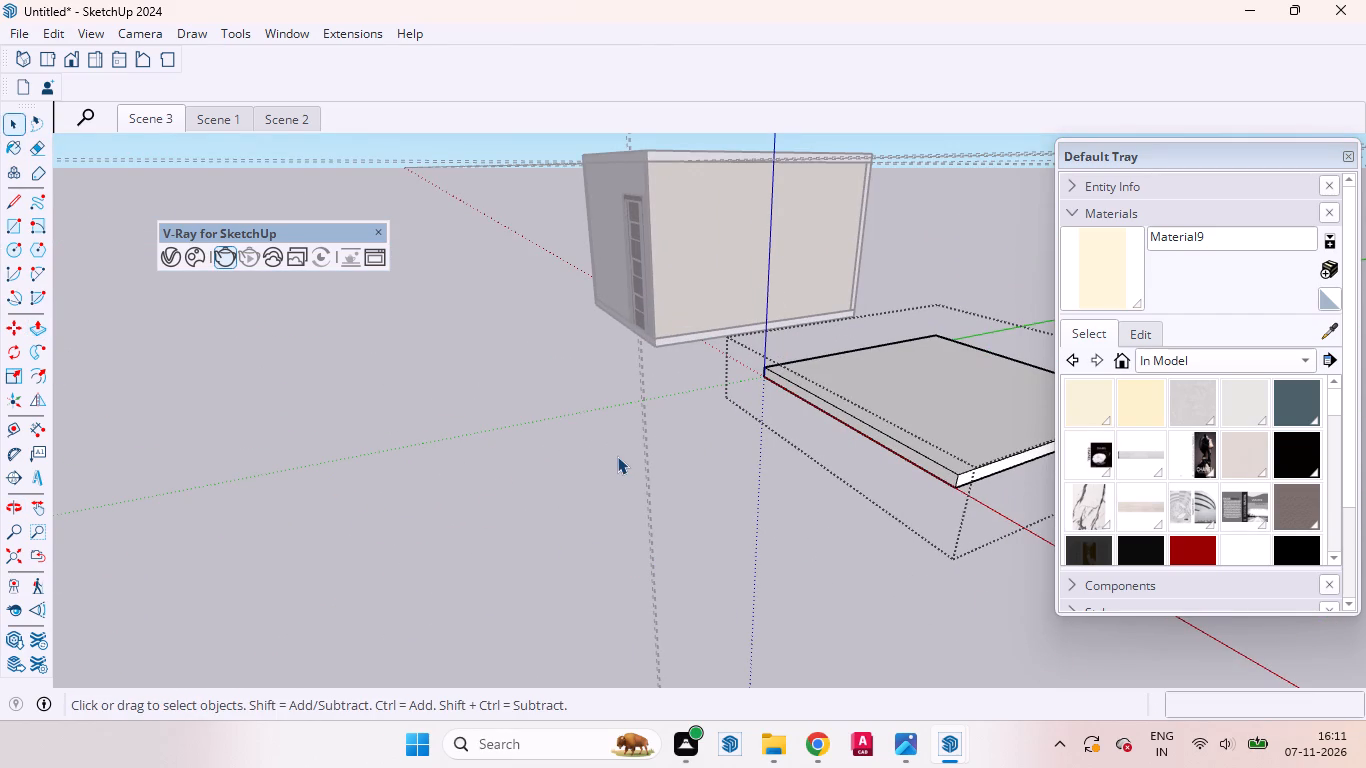
left_click(581, 457)
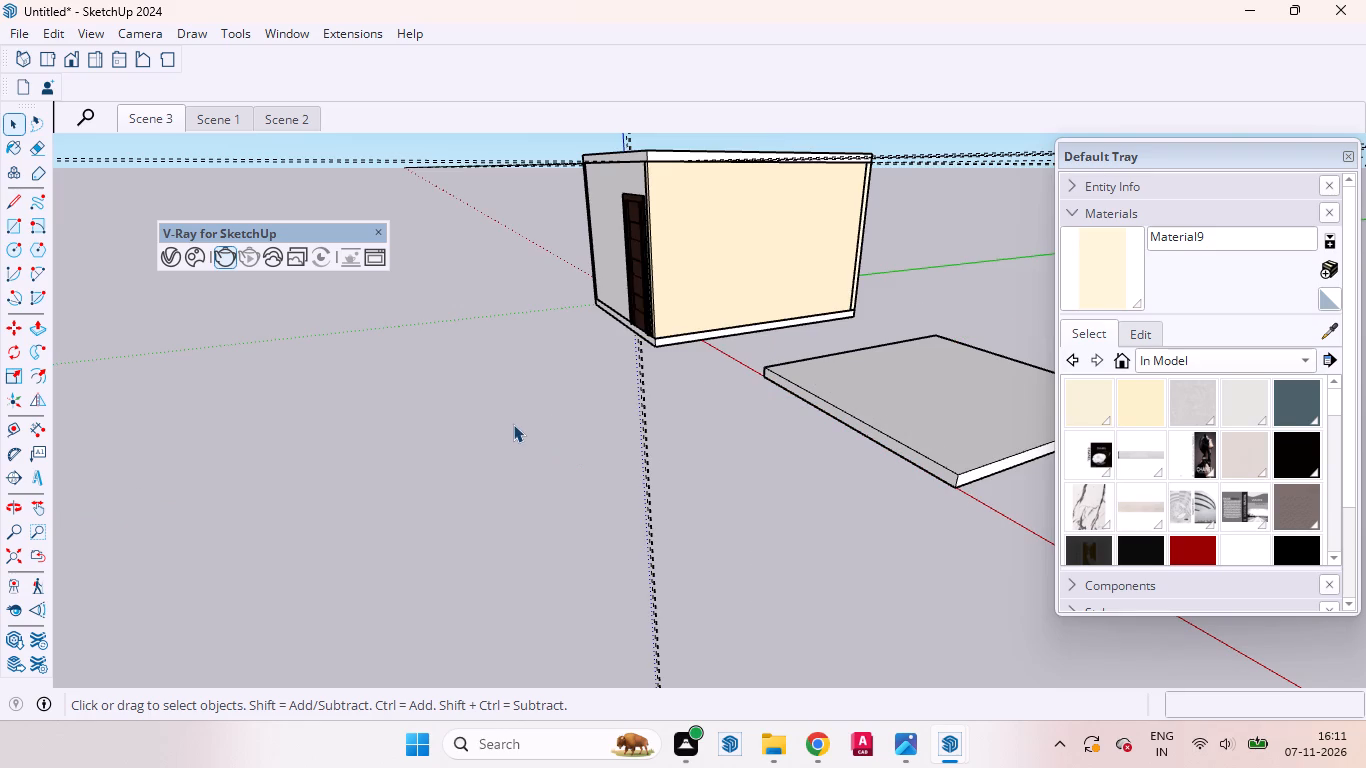
Select the slab group and examine it beside the room from above, the side and up close.
scroll(595, 449, "down", 4)
middle_click_drag(647, 527, 858, 648)
scroll(858, 648, "up", 1)
left_click(730, 549)
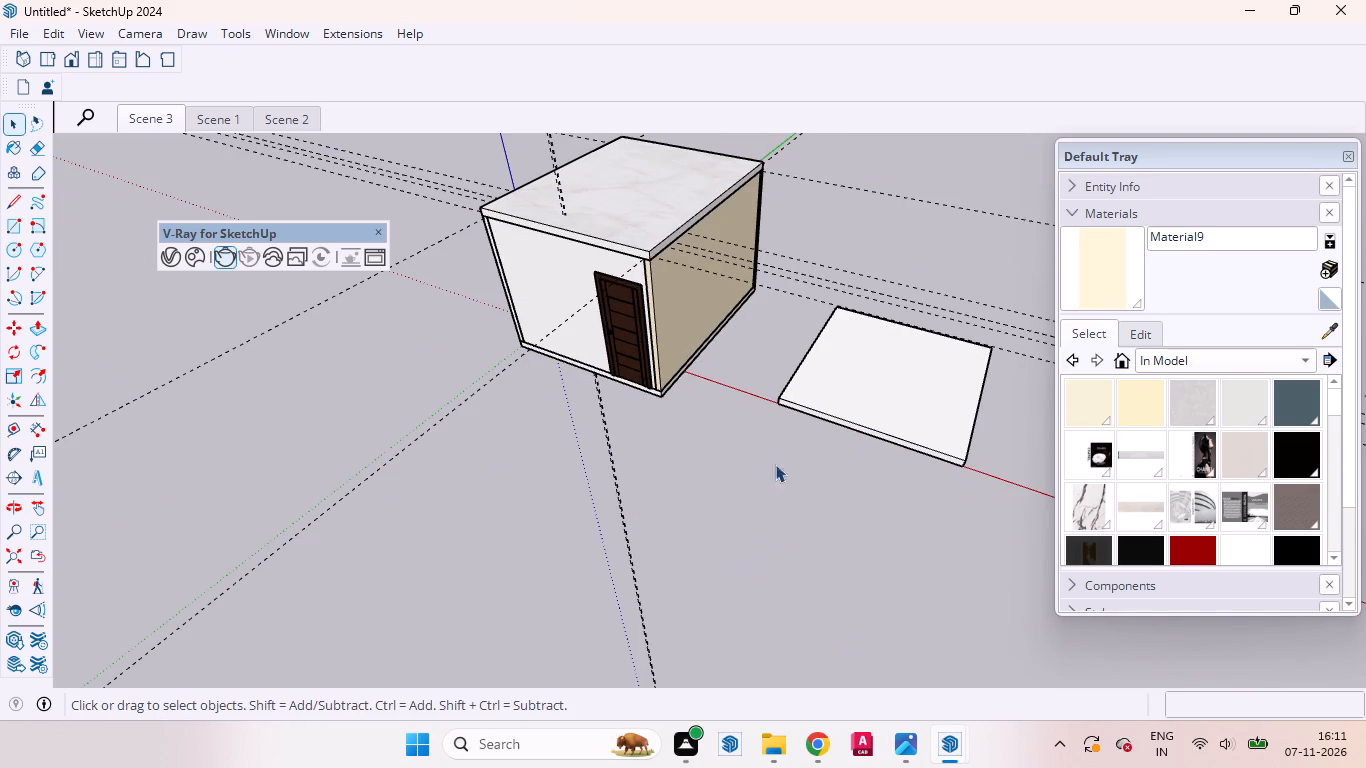
left_click(836, 387)
left_click(832, 453)
left_click(937, 443)
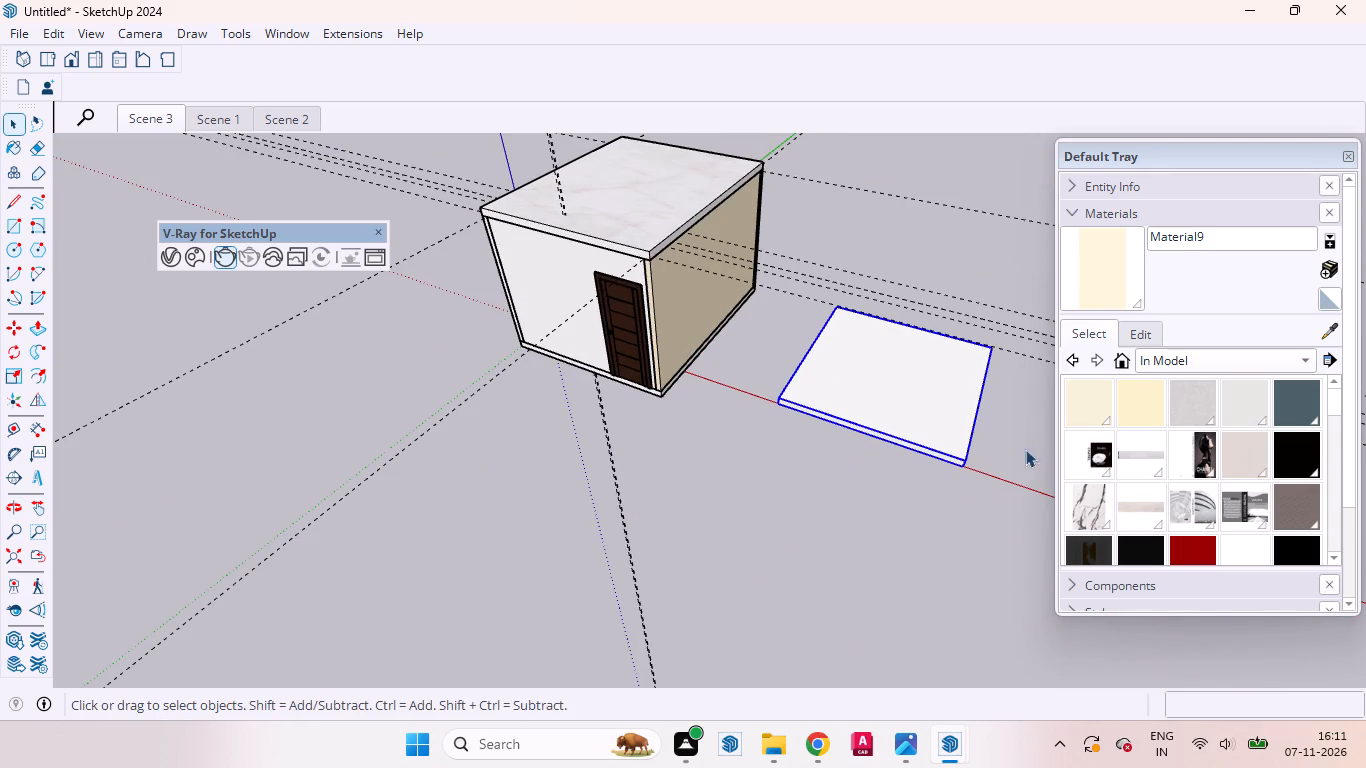
left_click_drag(988, 452, 748, 412)
left_click_drag(940, 461, 776, 434)
middle_click_drag(960, 465, 558, 309)
scroll(913, 461, "up", 3)
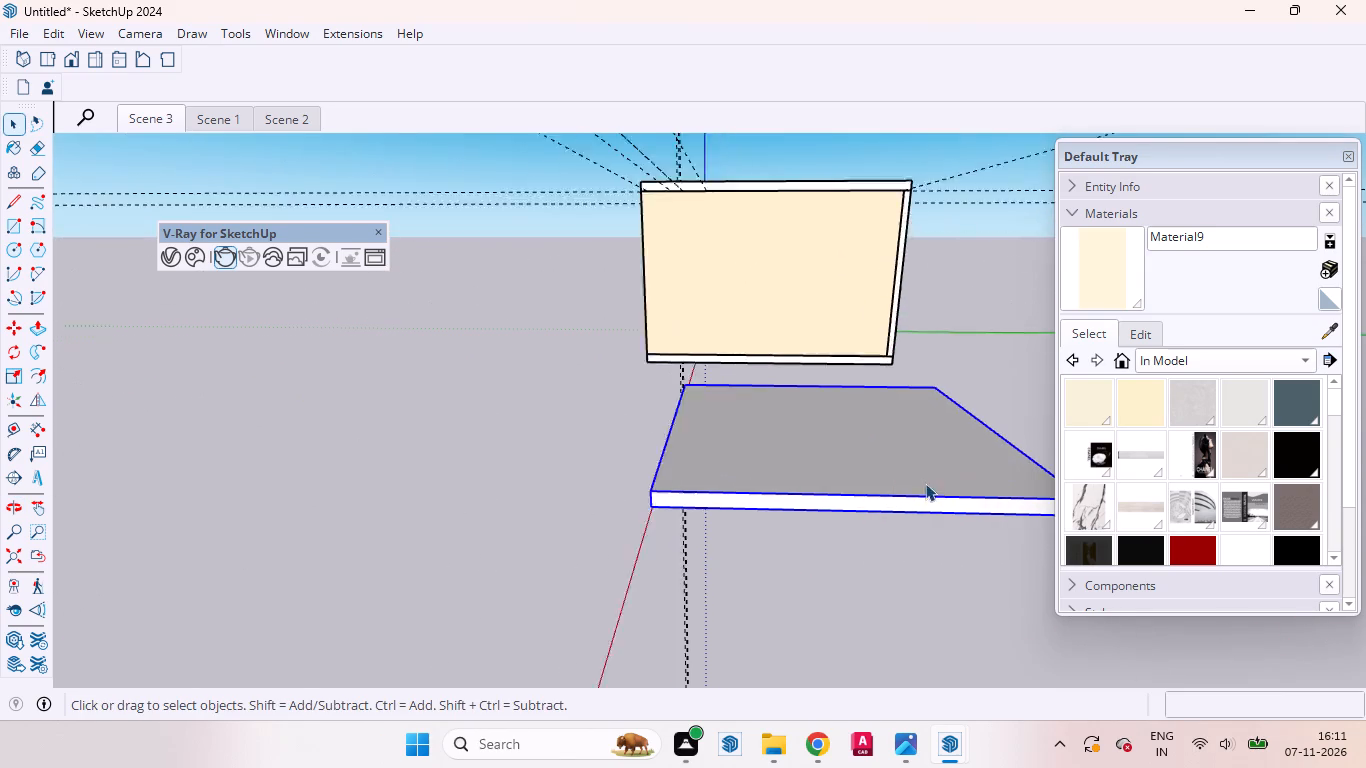
scroll(925, 483, "up", 1)
middle_click_drag(673, 481, 1100, 565)
scroll(960, 494, "up", 3)
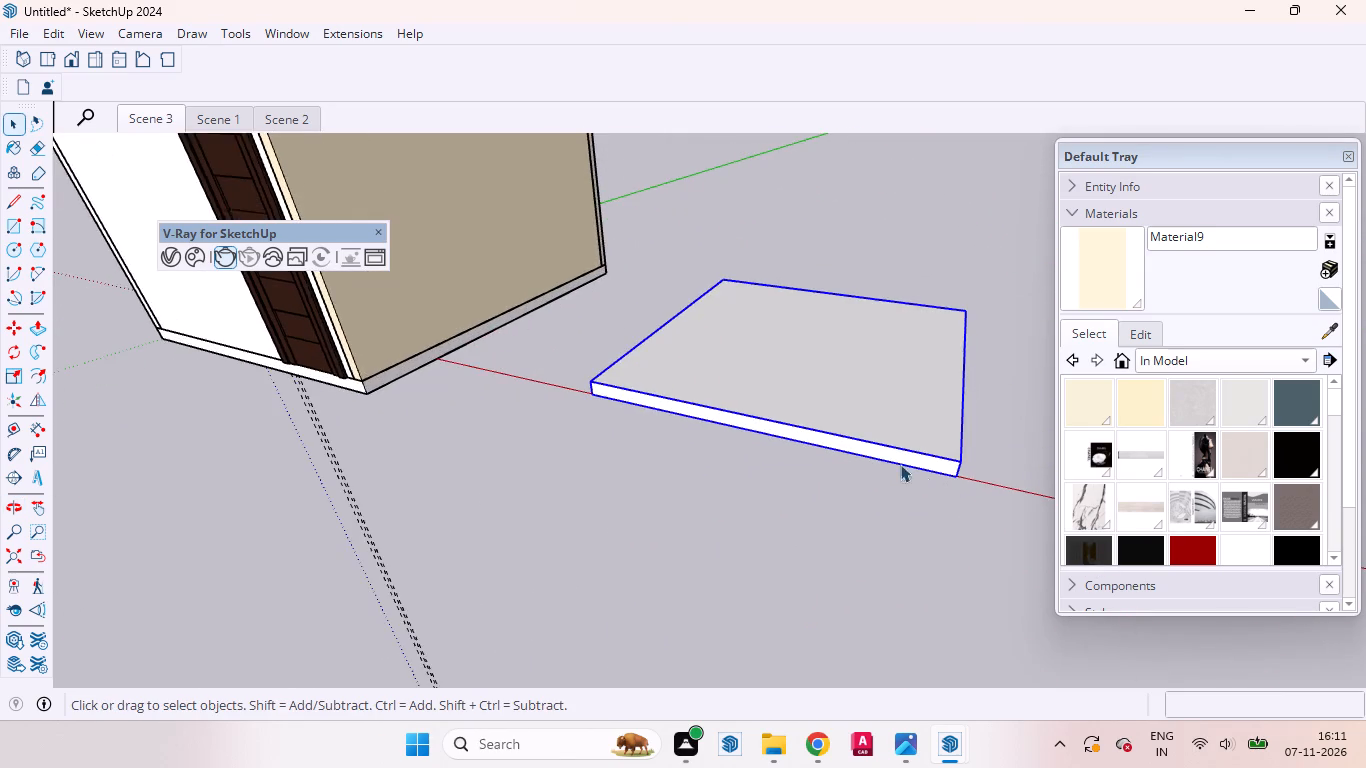
scroll(718, 397, "down", 3)
middle_click_drag(839, 481, 717, 365)
scroll(892, 374, "up", 6)
scroll(834, 376, "down", 1)
scroll(834, 377, "up", 4)
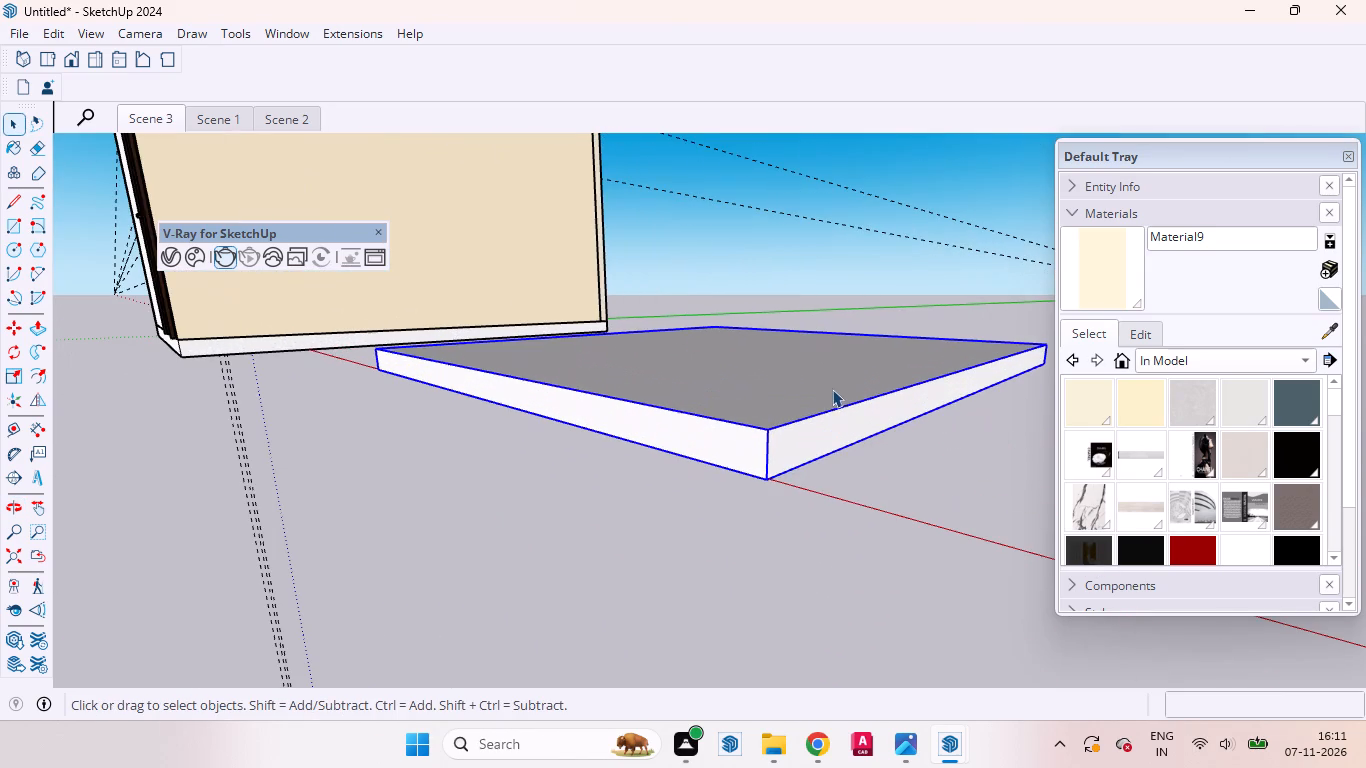
Open the slab group for editing and inspect its long side faces and edges from several angles.
left_click(828, 431)
left_click(820, 432)
triple_click(814, 432)
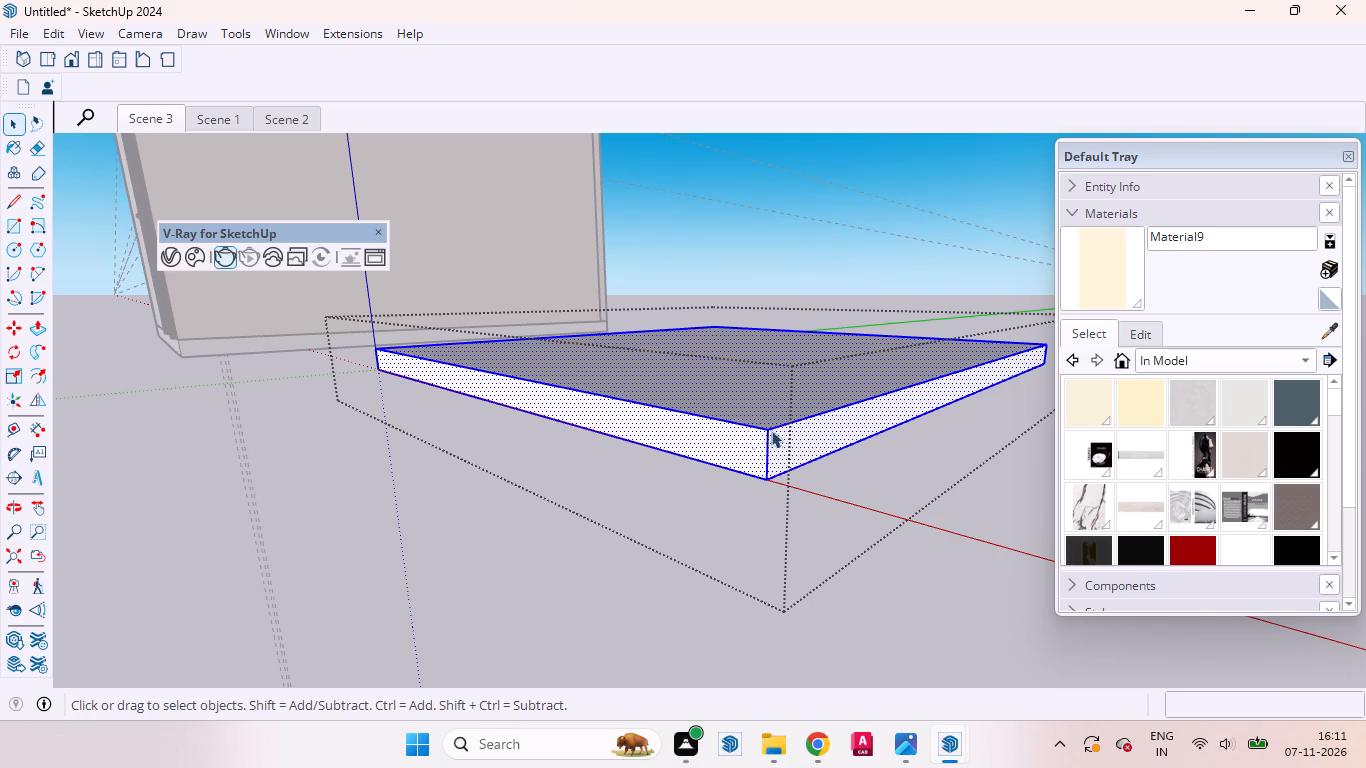
left_click(744, 432)
left_click(773, 435)
left_click(754, 427)
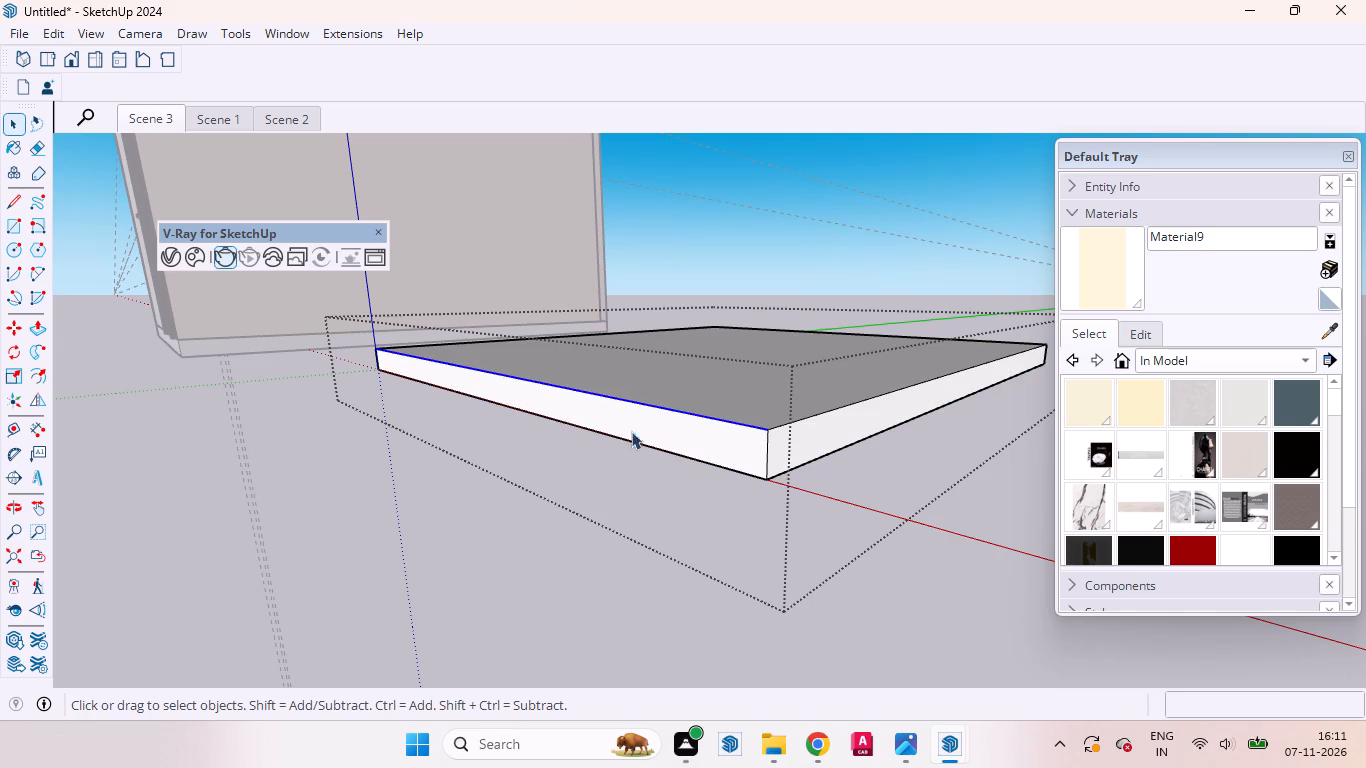
left_click(631, 410)
middle_click_drag(397, 384, 796, 489)
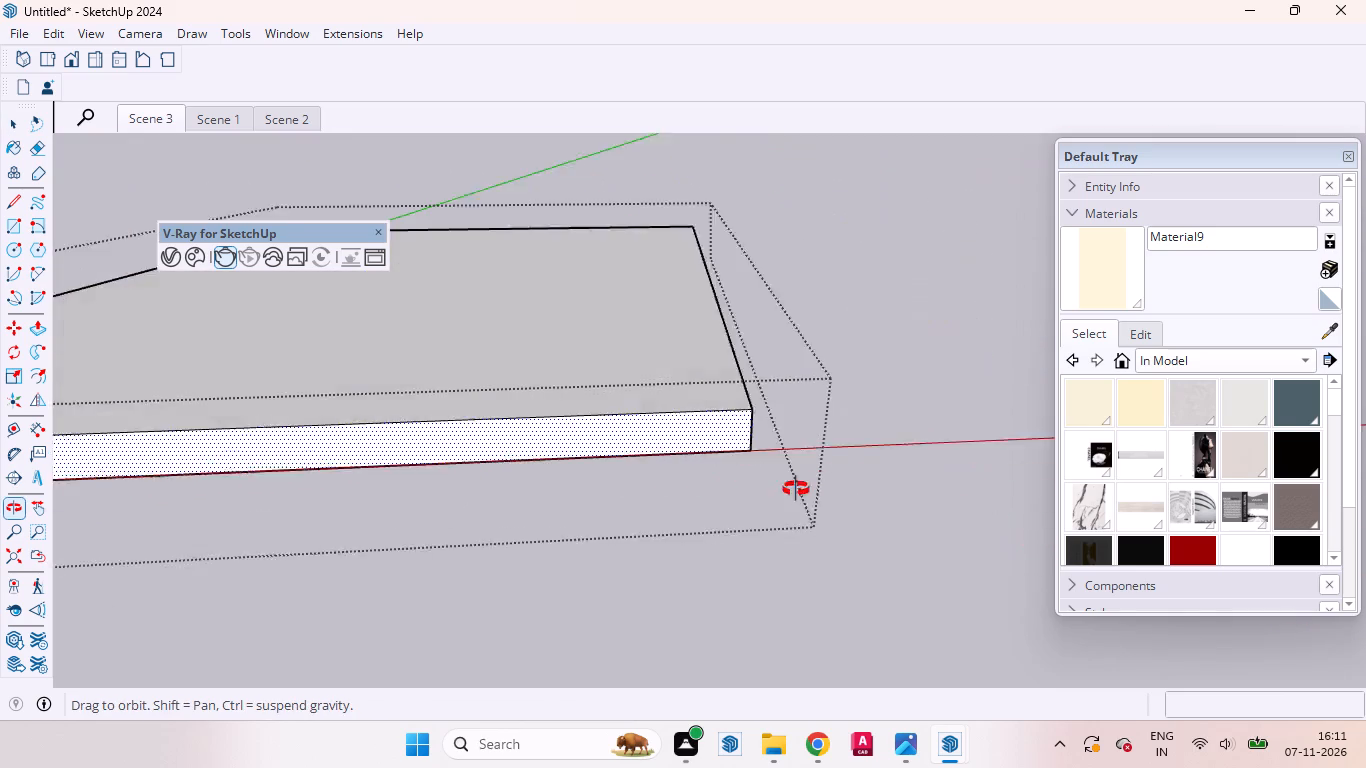
middle_click_drag(796, 489, 817, 491)
scroll(817, 491, "up", 1)
scroll(806, 488, "down", 13)
middle_click_drag(338, 457, 487, 411)
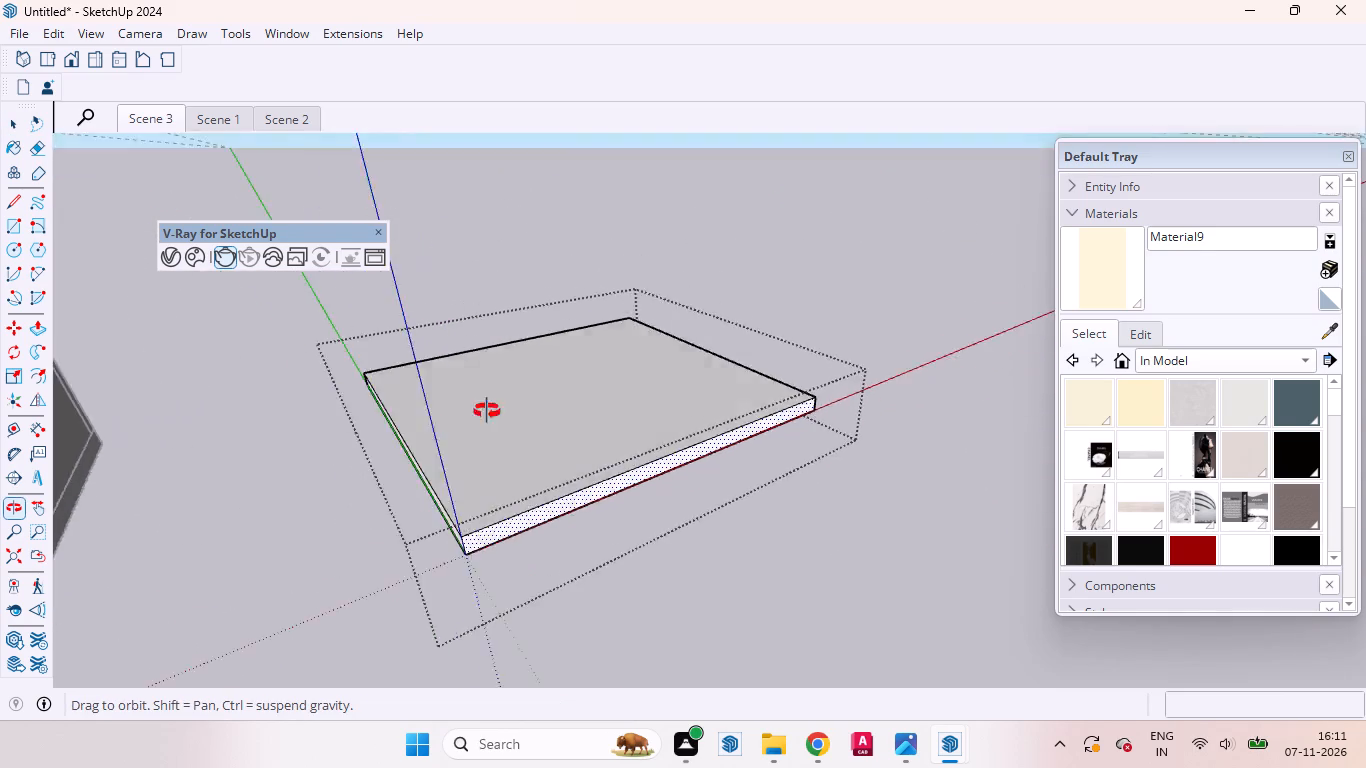
middle_click_drag(487, 411, 657, 325)
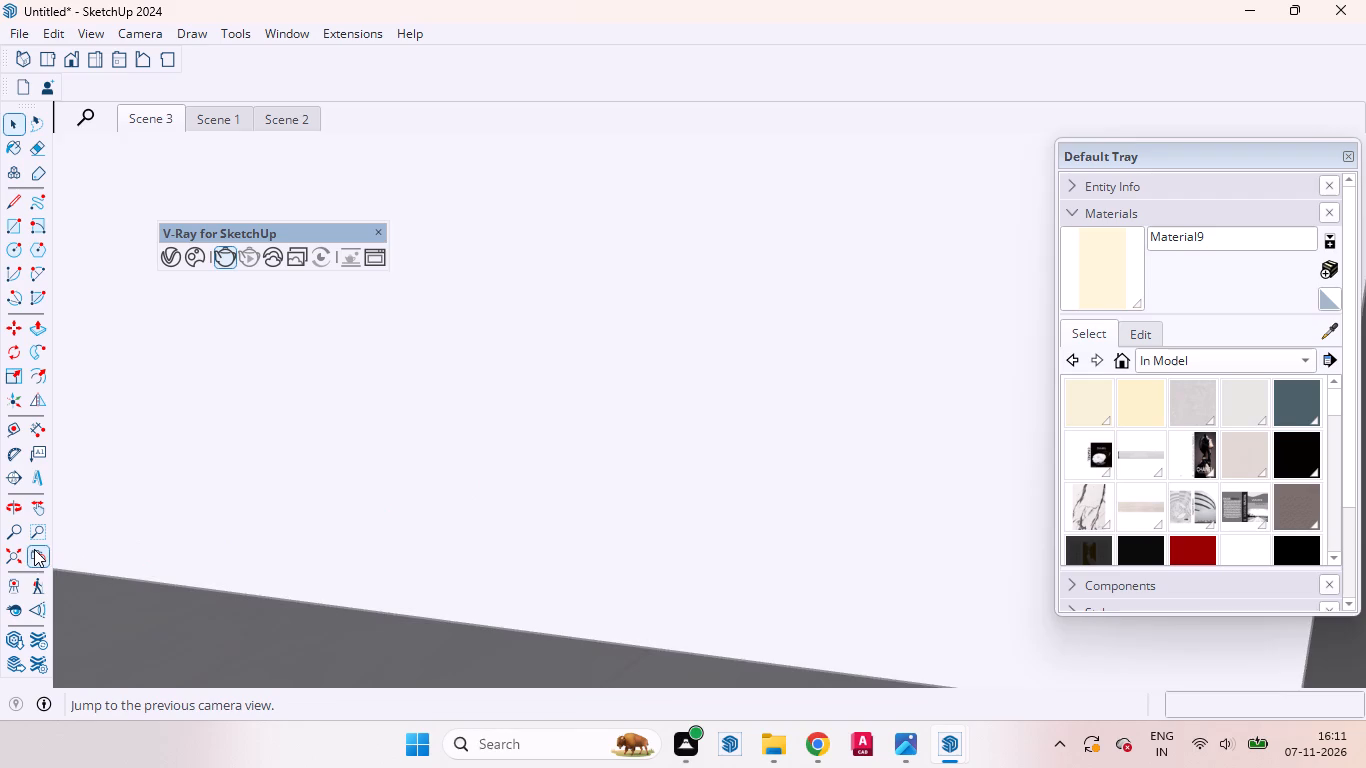
left_click(34, 549)
scroll(390, 423, "up", 8)
scroll(405, 432, "down", 1)
middle_click_drag(419, 452, 530, 411)
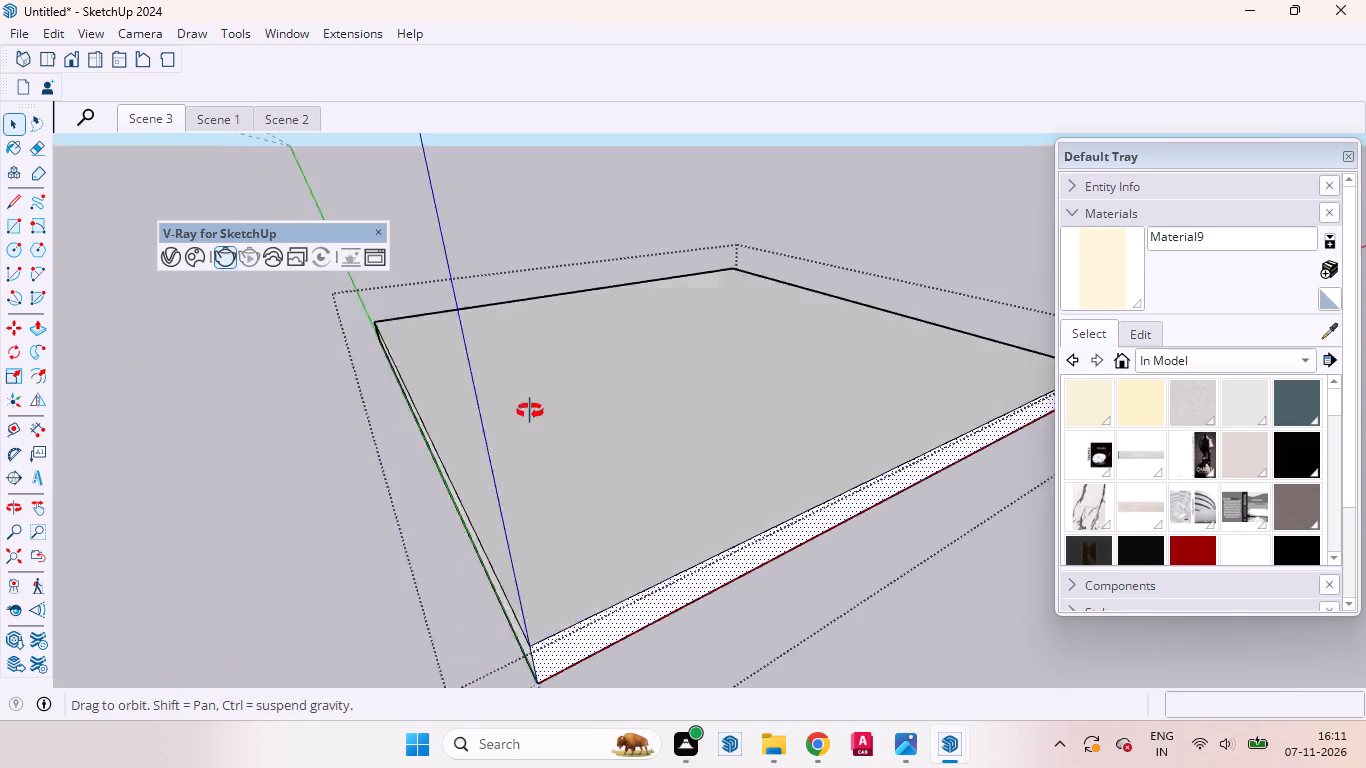
middle_click_drag(530, 411, 600, 397)
left_click(475, 482)
middle_click_drag(125, 288, 463, 394)
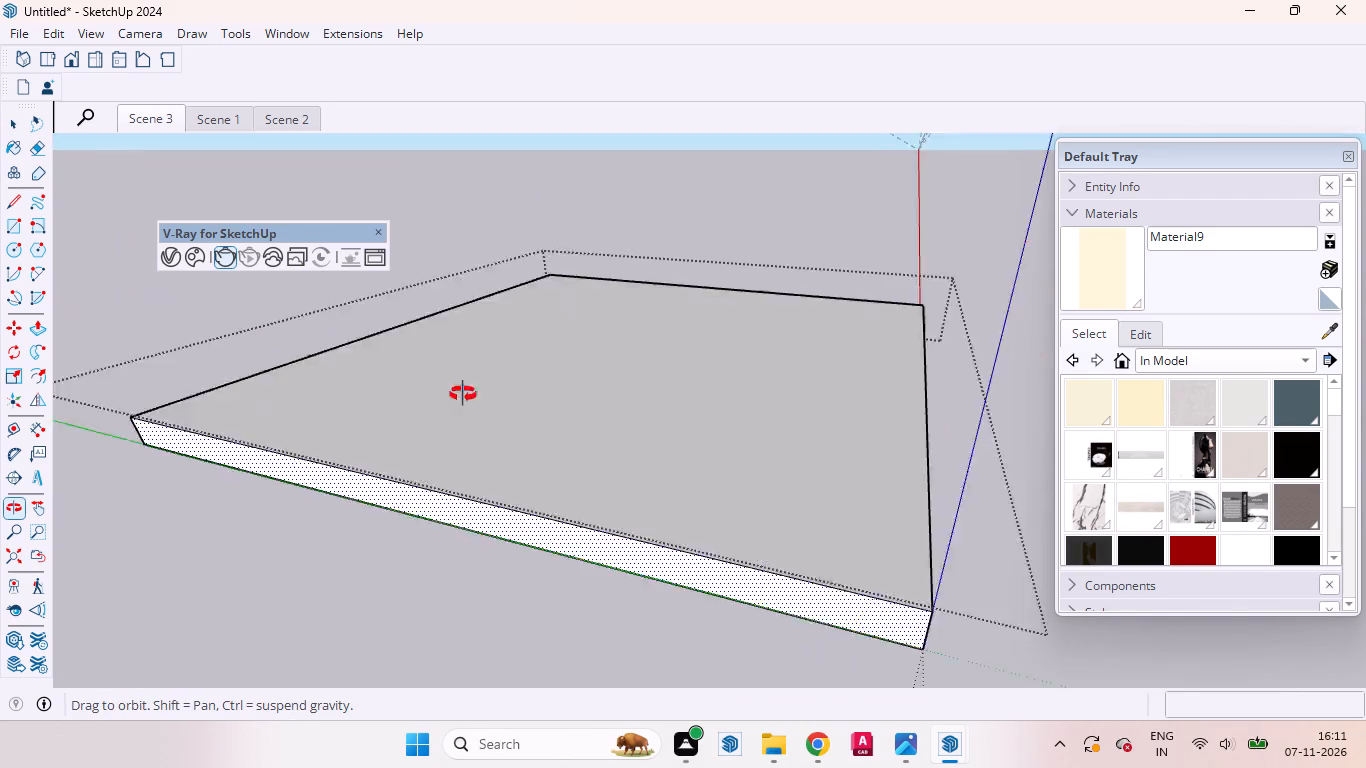
middle_click_drag(463, 394, 714, 425)
scroll(713, 422, "up", 1)
scroll(716, 373, "down", 1)
scroll(716, 372, "up", 2)
scroll(716, 370, "down", 8)
Inspect the slab's top face and remaining side faces, including against the room, and close the group.
left_click(623, 435)
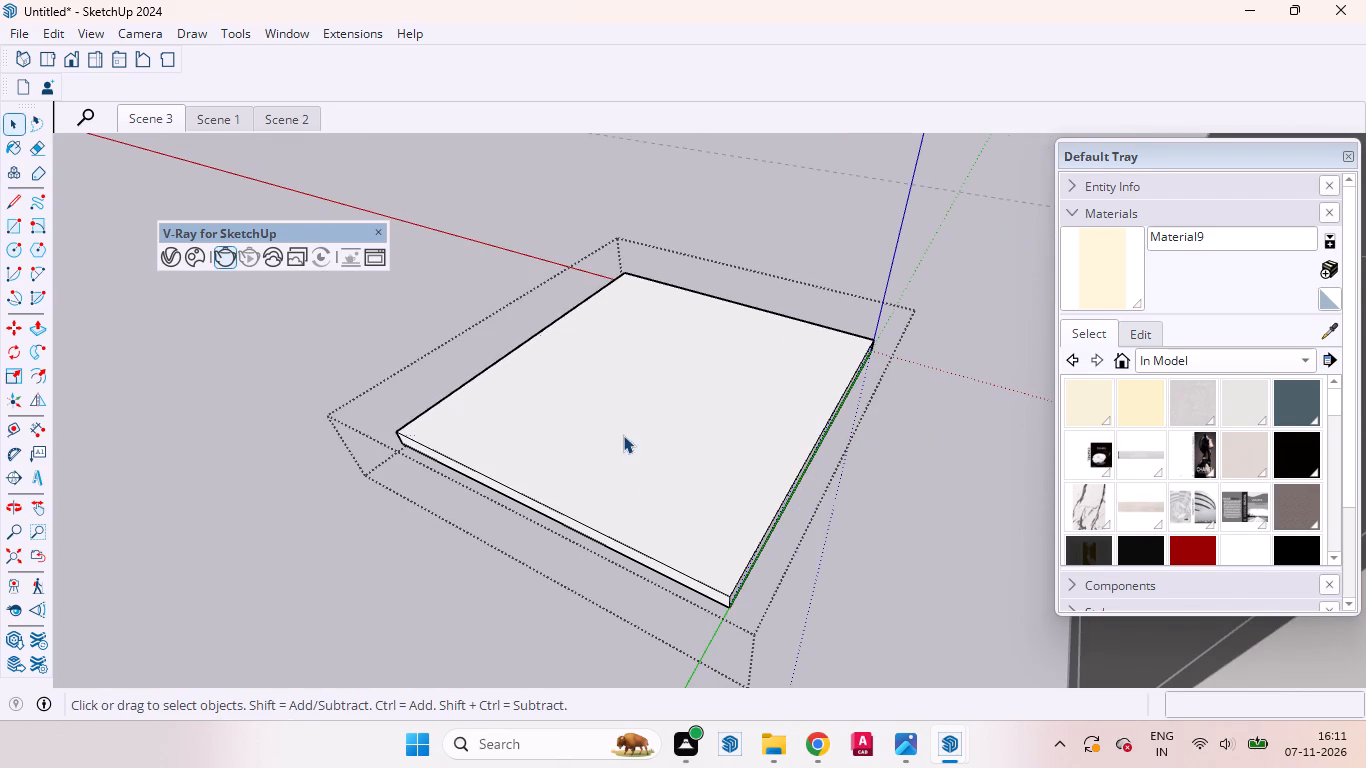
middle_click_drag(654, 465, 1015, 477)
scroll(593, 592, "up", 4)
scroll(588, 446, "down", 4)
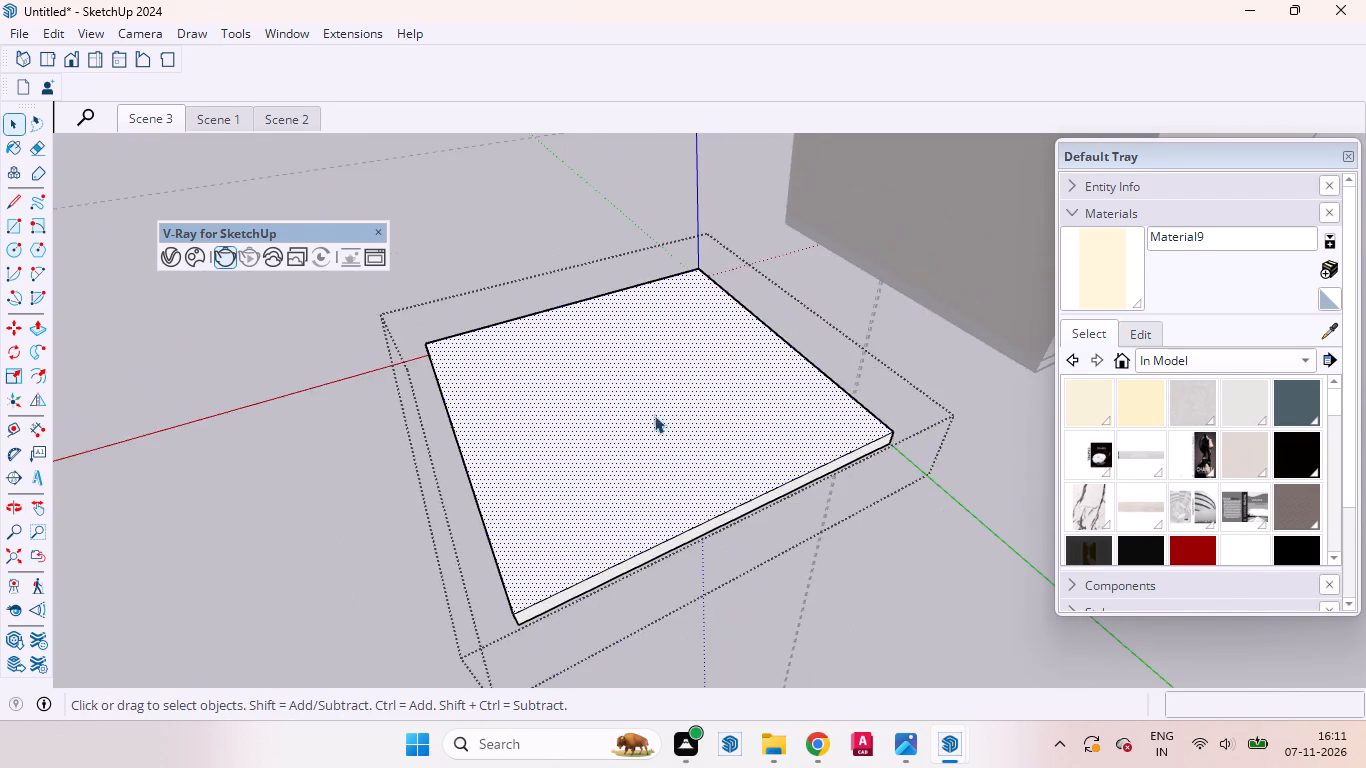
scroll(766, 587, "up", 8)
scroll(710, 498, "down", 1)
scroll(709, 498, "up", 3)
left_click(696, 489)
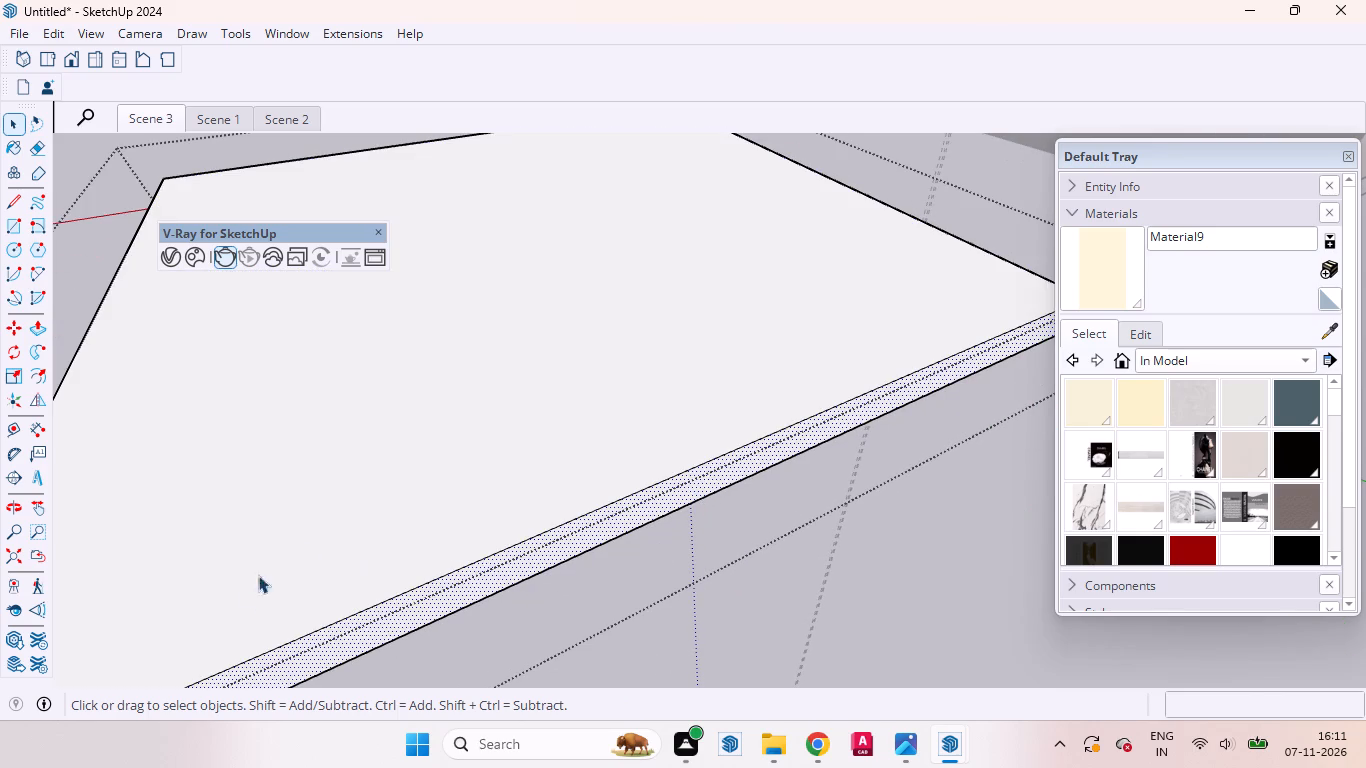
scroll(420, 491, "down", 9)
middle_click_drag(294, 562, 634, 398)
scroll(672, 279, "up", 2)
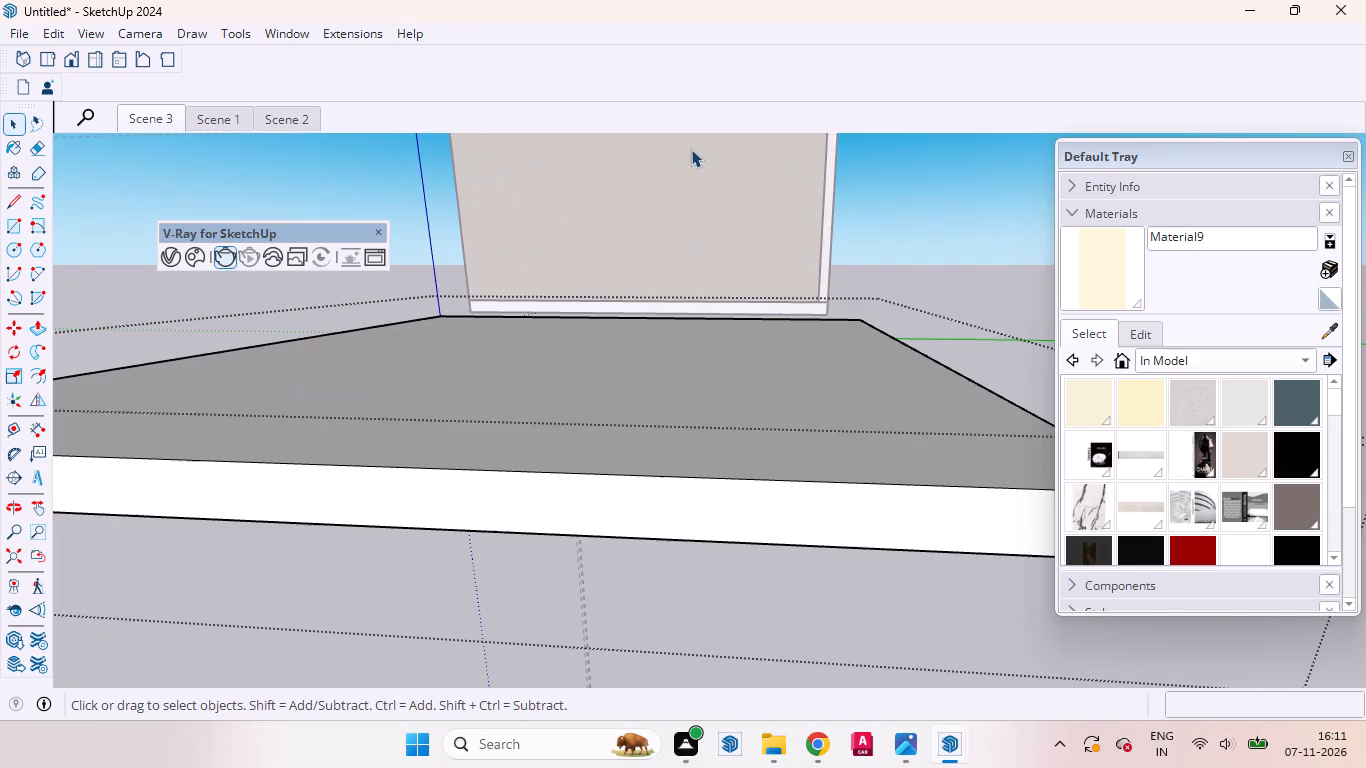
left_click(593, 509)
middle_click_drag(595, 513, 0, 581)
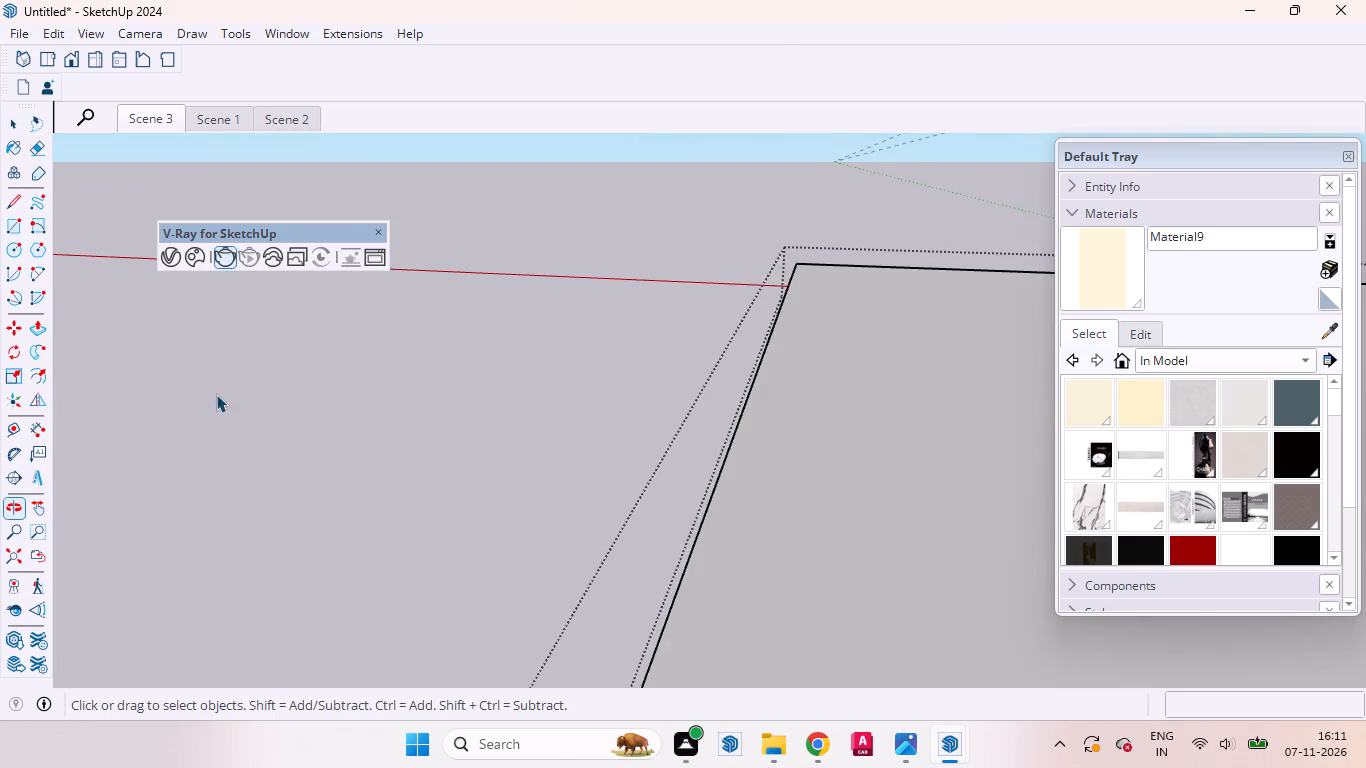
scroll(443, 302, "down", 11)
scroll(495, 303, "up", 1)
scroll(496, 303, "down", 6)
middle_click_drag(537, 401, 637, 297)
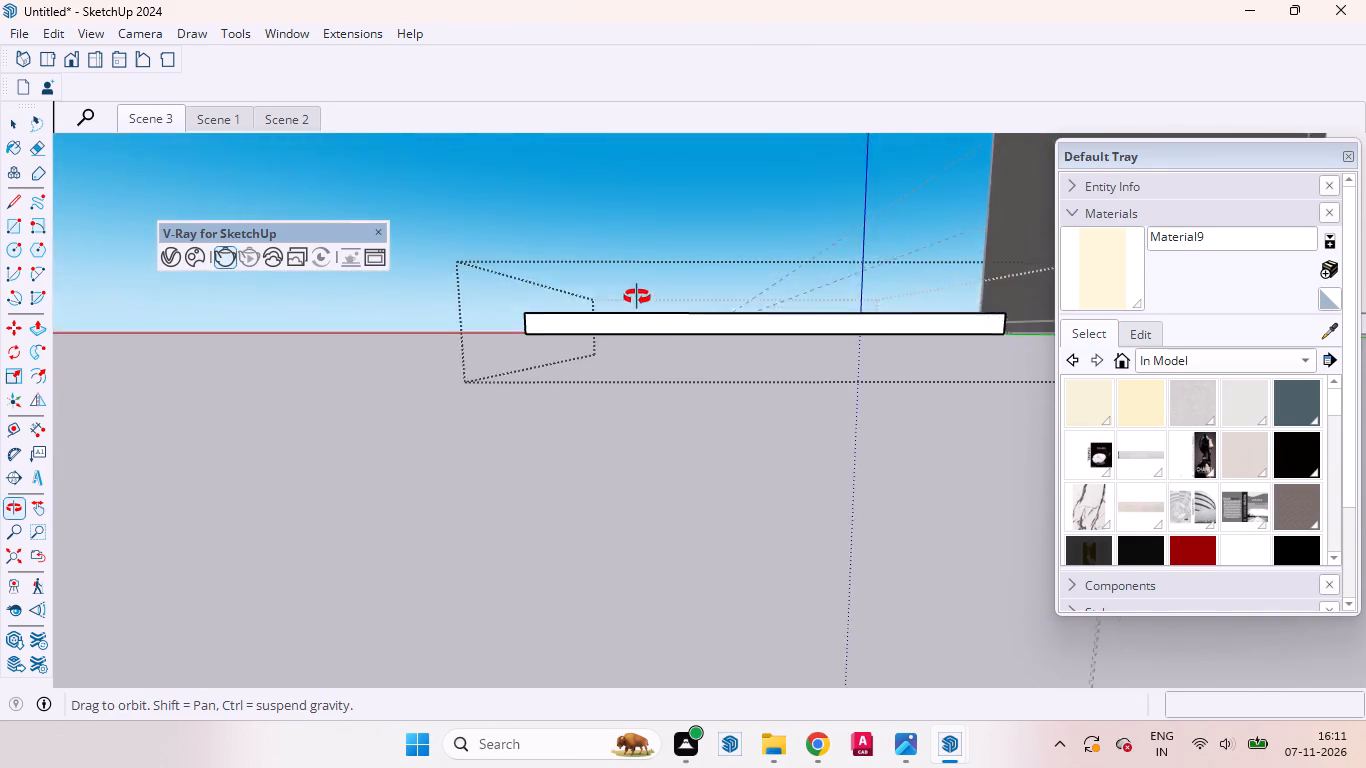
middle_click_drag(637, 297, 805, 390)
scroll(1103, 521, "up", 1)
scroll(786, 582, "down", 8)
left_click(388, 580)
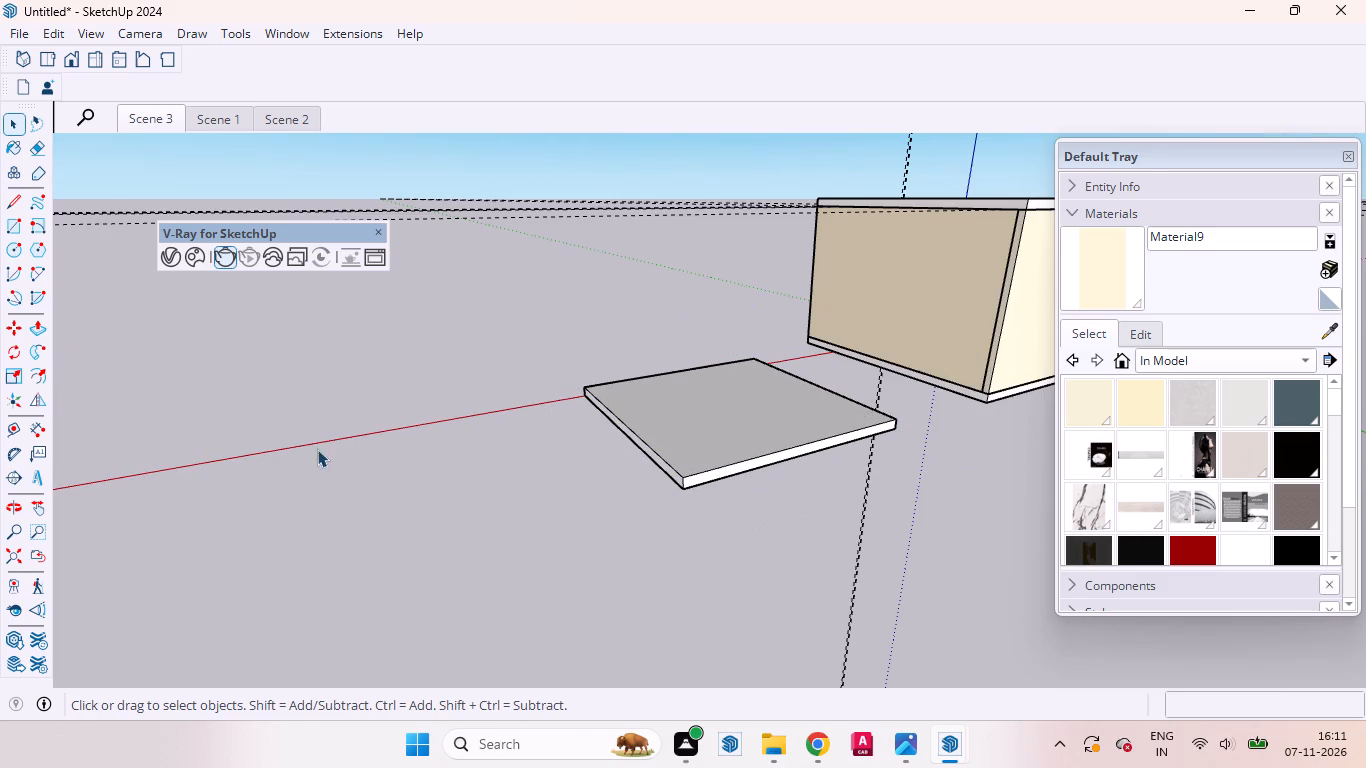
Switch to the V-Ray Frame Buffer and examine the wardrobe and door render up close and as a whole.
left_click(960, 750)
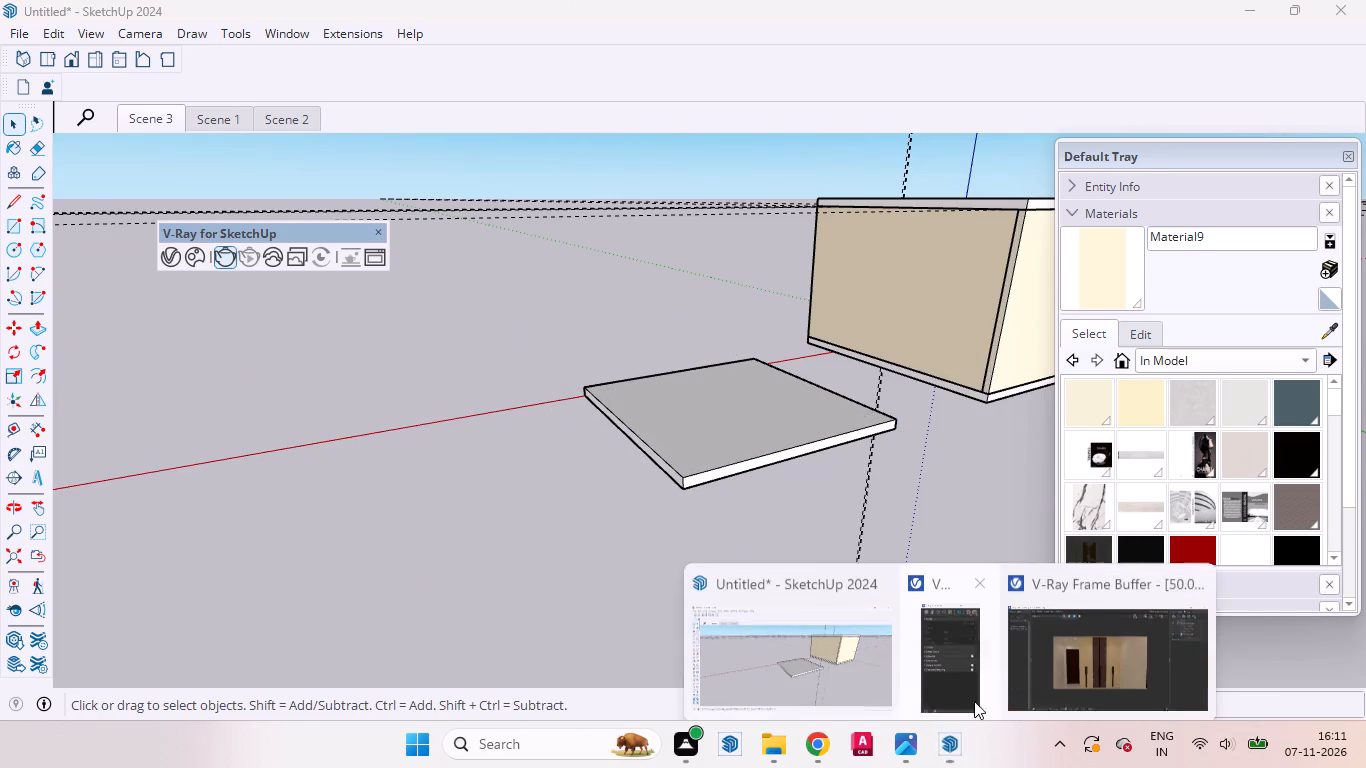
left_click(1072, 659)
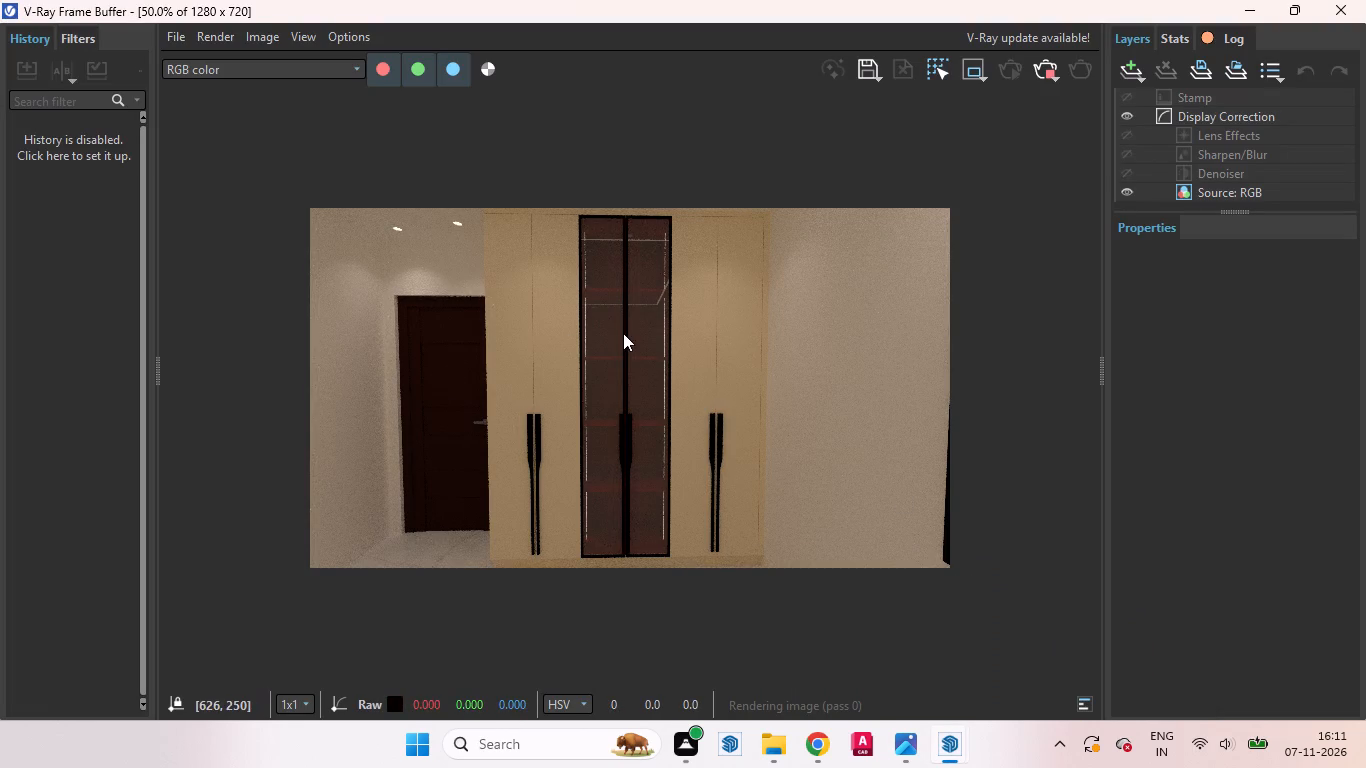
scroll(549, 276, "up", 2)
scroll(550, 278, "down", 2)
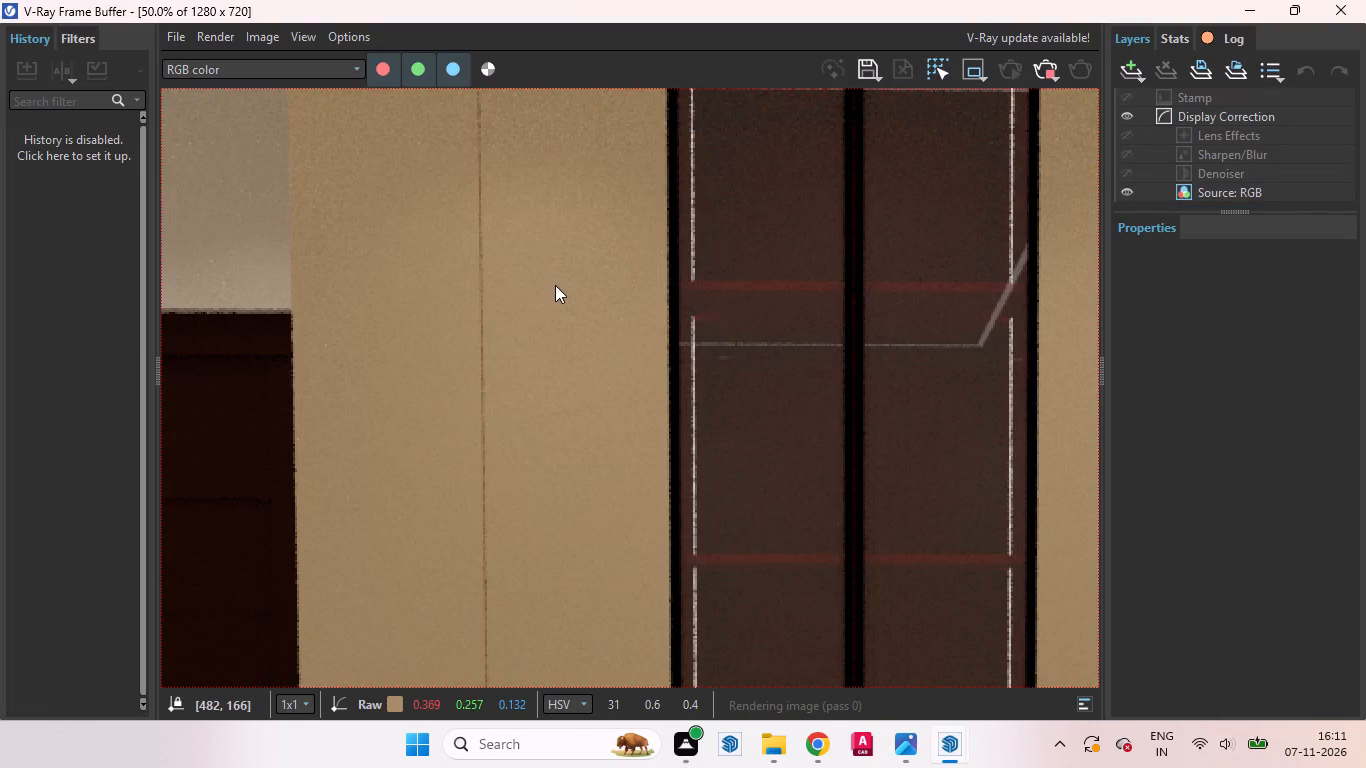
scroll(633, 333, "down", 1)
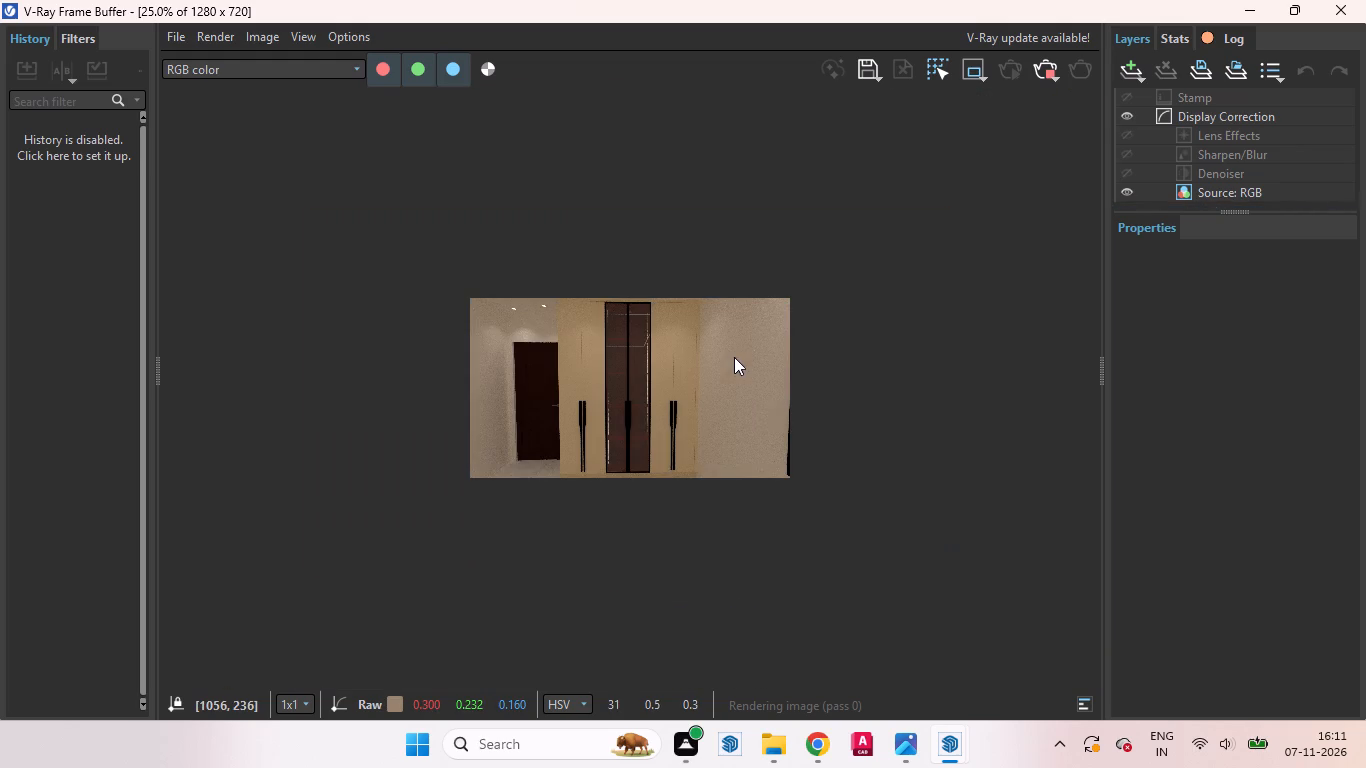
scroll(620, 399, "up", 1)
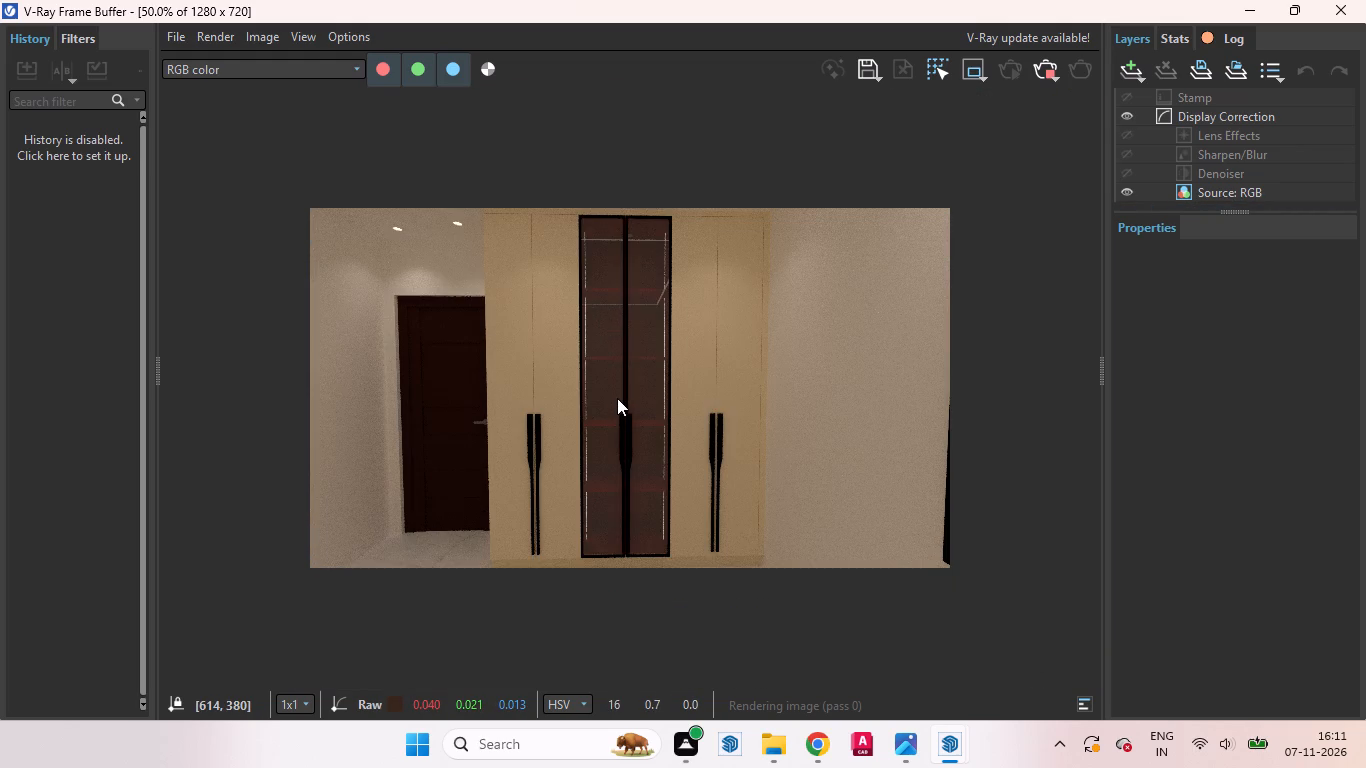
scroll(617, 398, "up", 1)
scroll(645, 399, "down", 2)
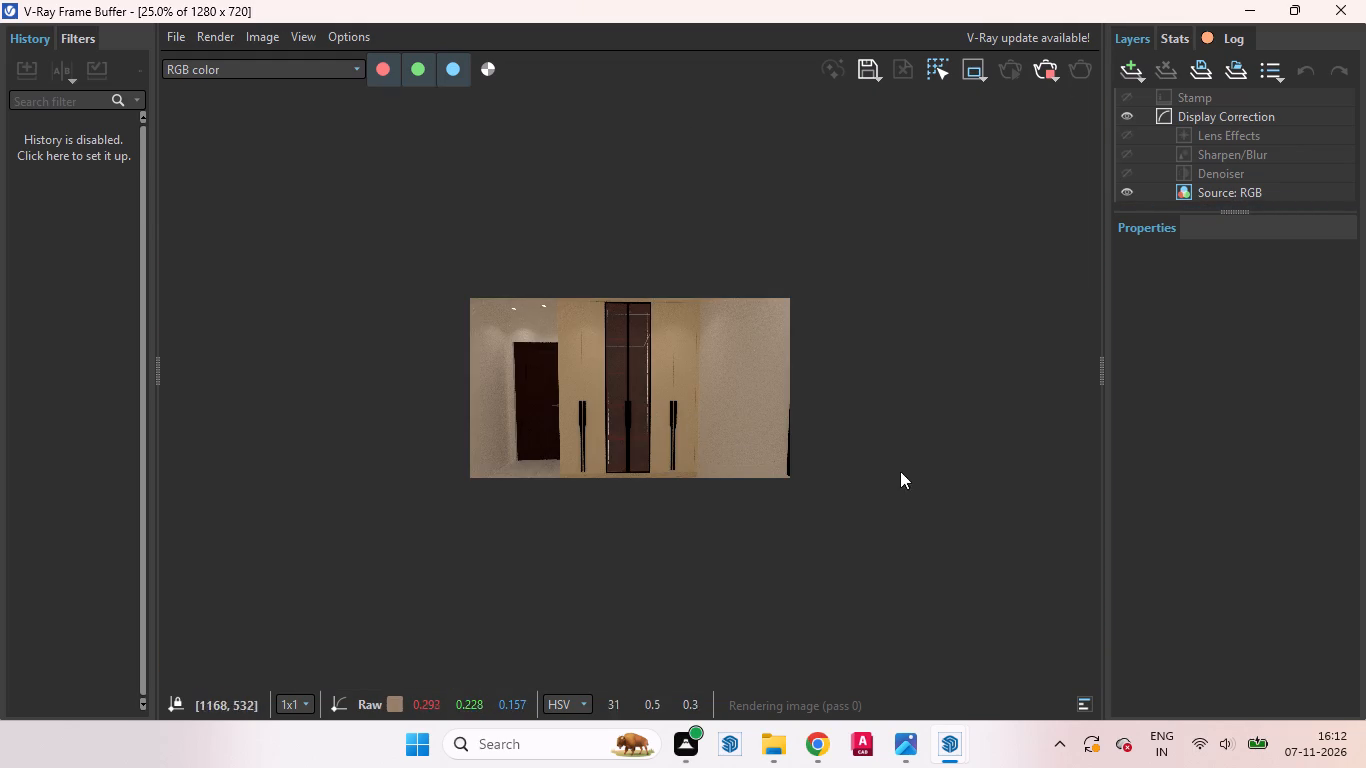
Open the V-Ray log, read the latest light cache and progressive rendering messages, and close the log.
left_click(1083, 695)
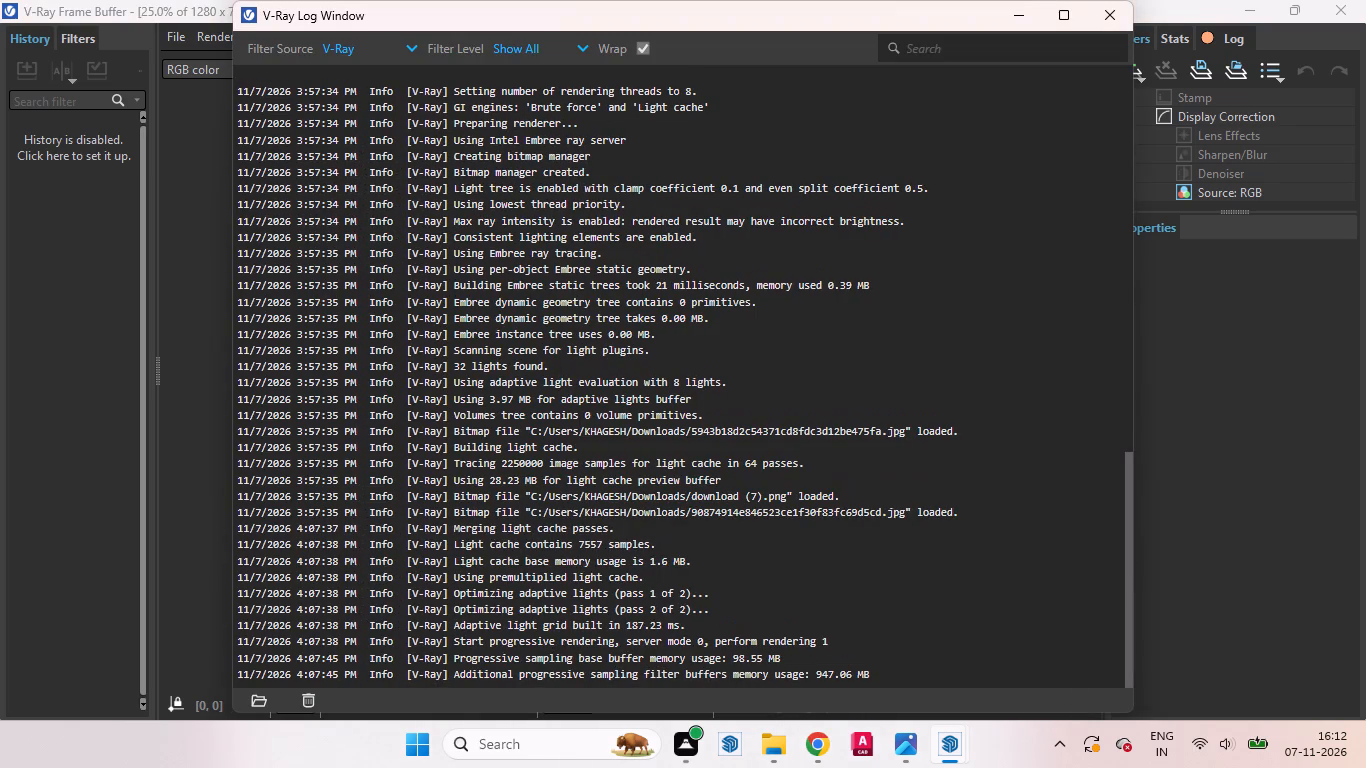
scroll(839, 524, "down", 7)
left_click_drag(805, 664, 676, 658)
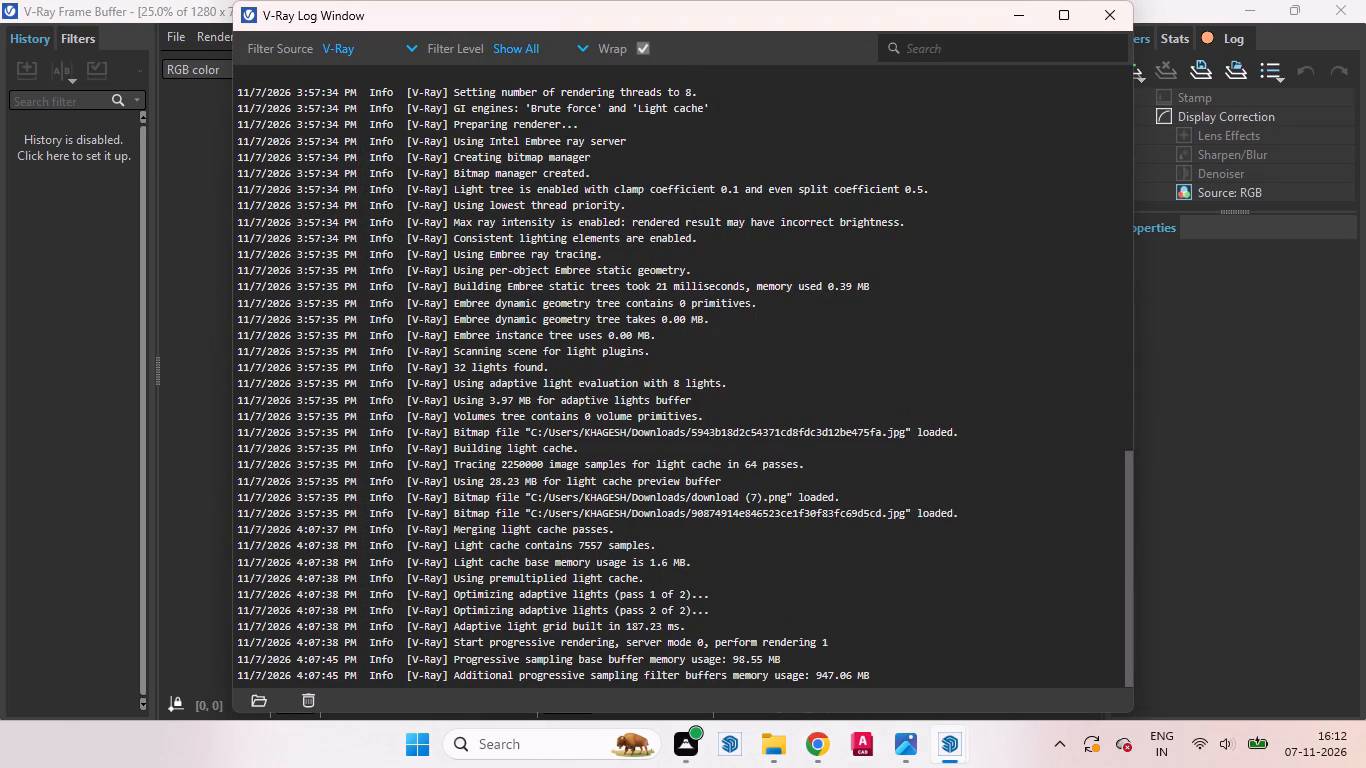
left_click_drag(676, 658, 538, 649)
left_click(894, 540)
left_click_drag(789, 594, 535, 608)
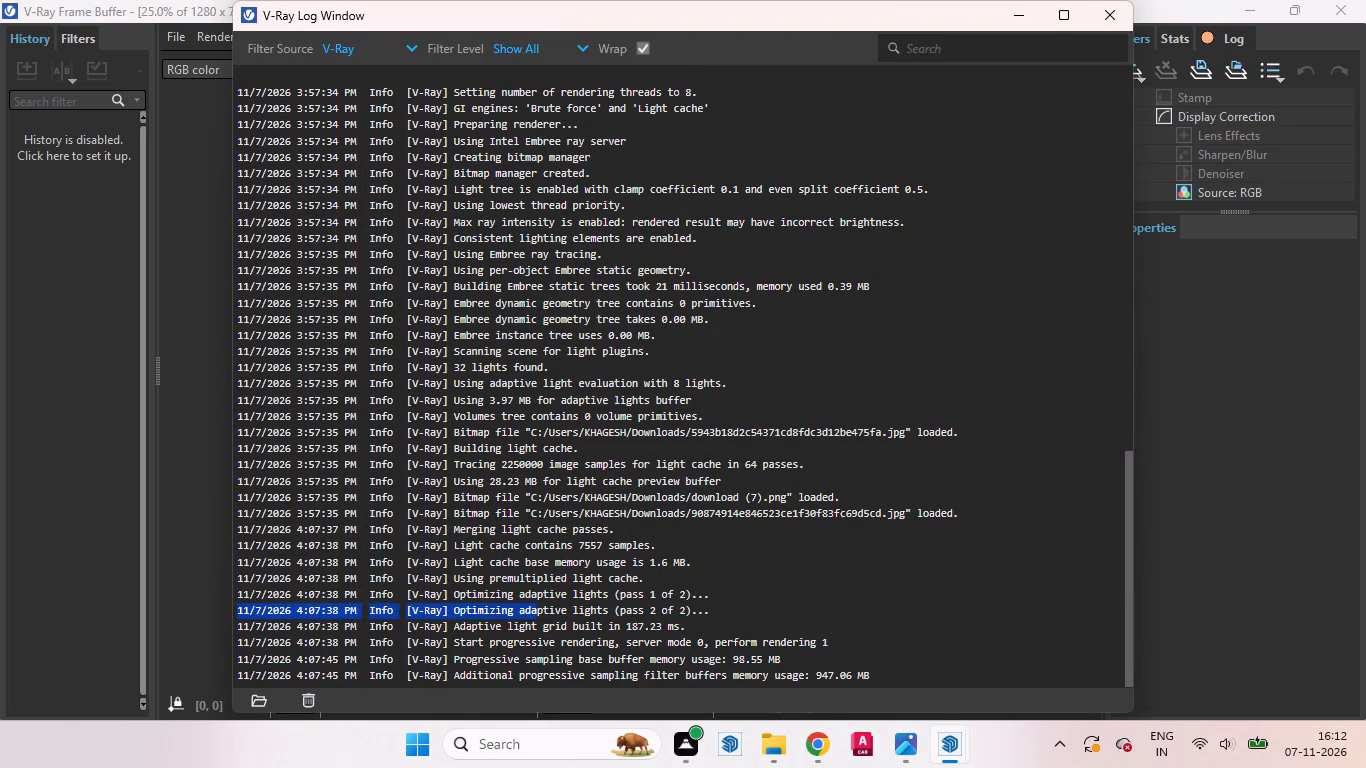
left_click_drag(767, 588, 598, 578)
left_click_drag(760, 589, 659, 601)
left_click(1112, 26)
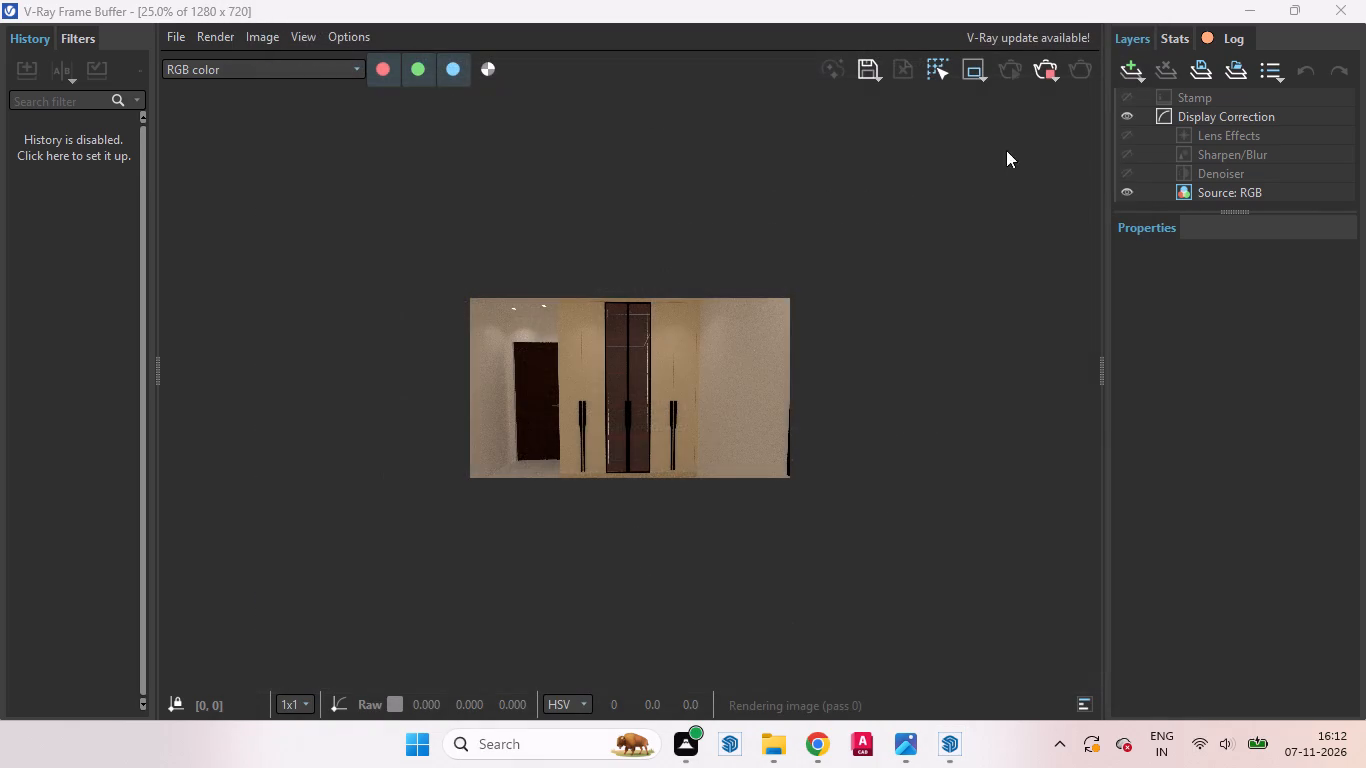
Return to the SketchUp model, switch to Scene 2 and reposition the Default Tray over the wardrobe's far side.
left_click(1238, 4)
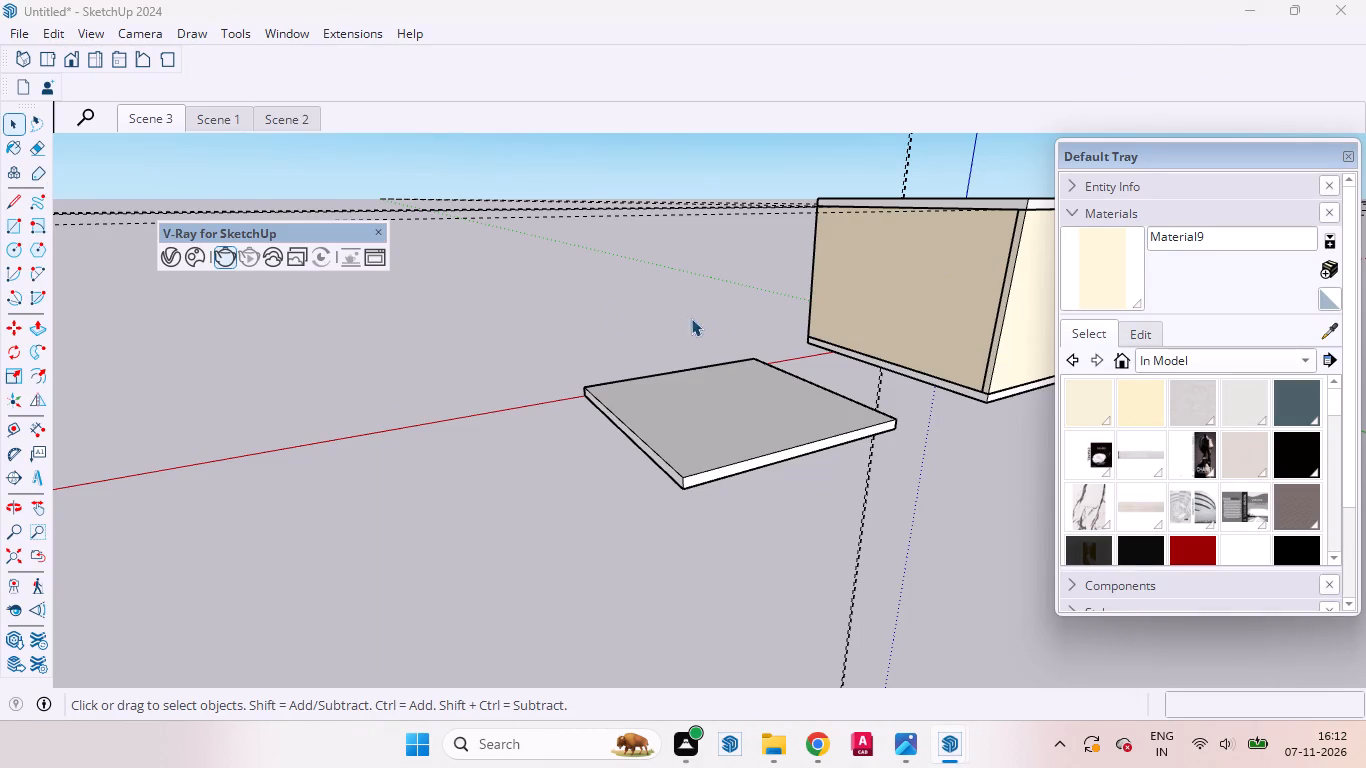
left_click(290, 114)
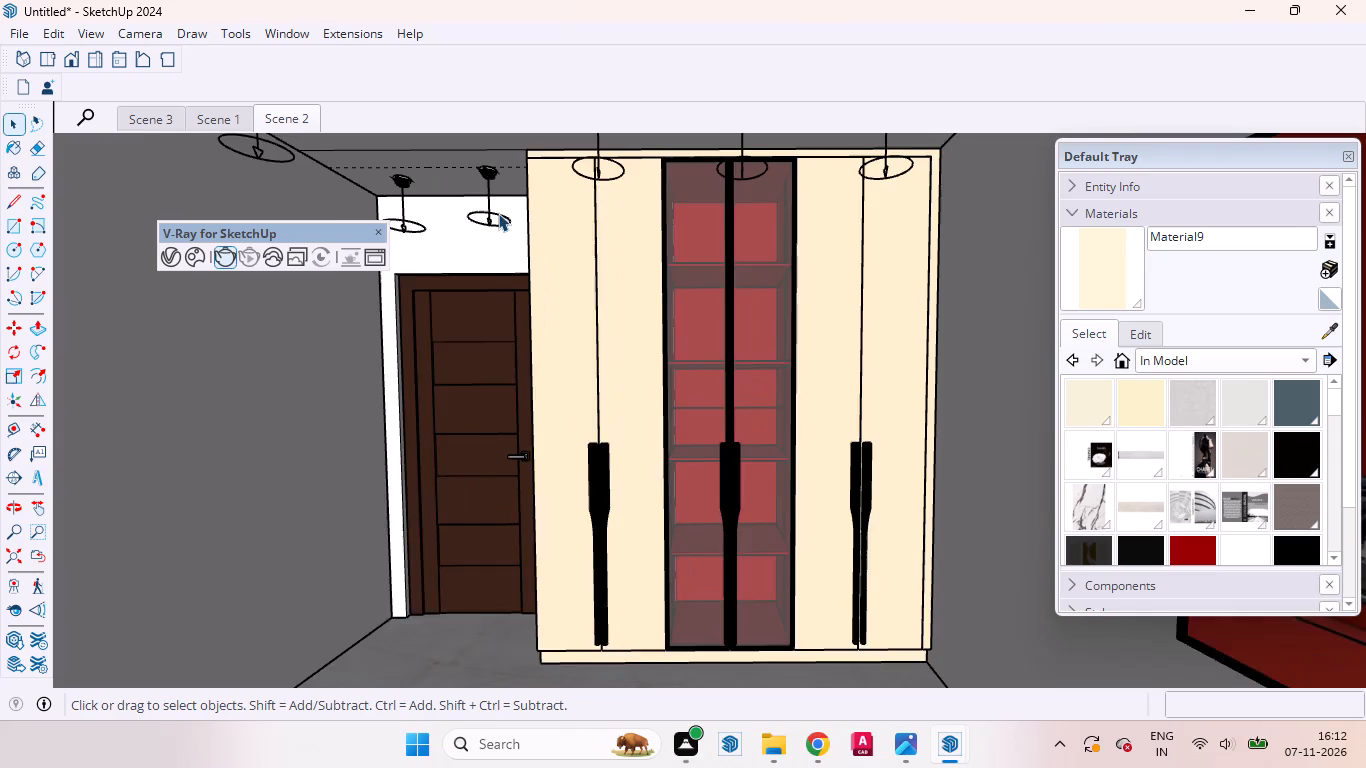
left_click_drag(1166, 150, 884, 333)
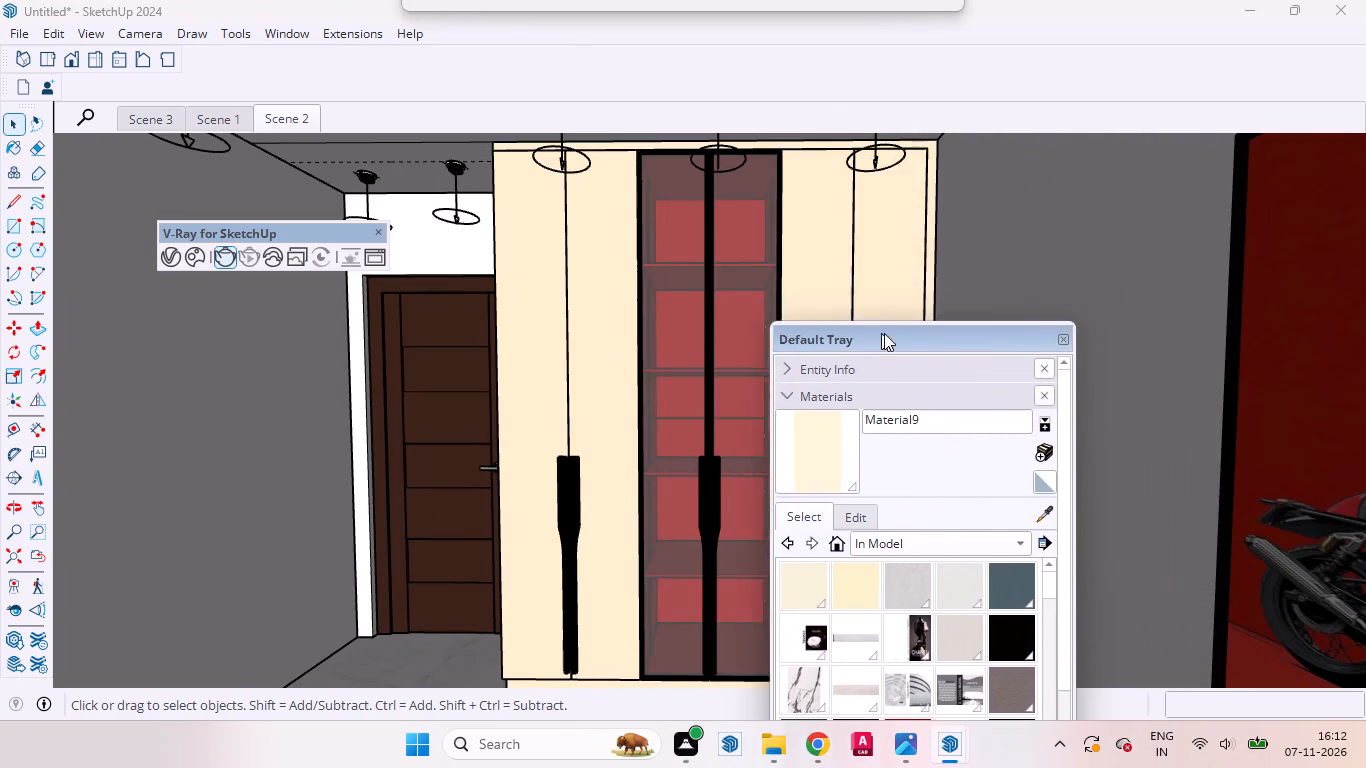
left_click_drag(884, 333, 996, 174)
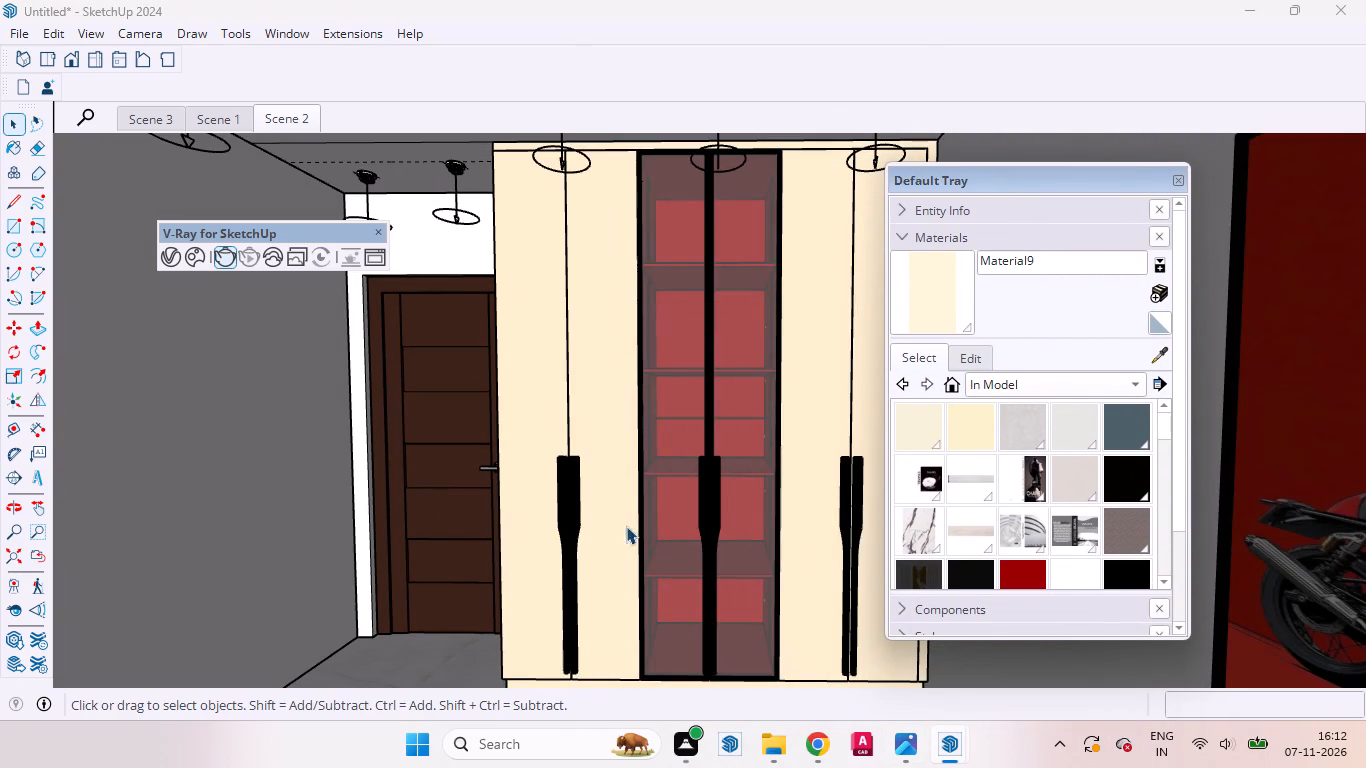
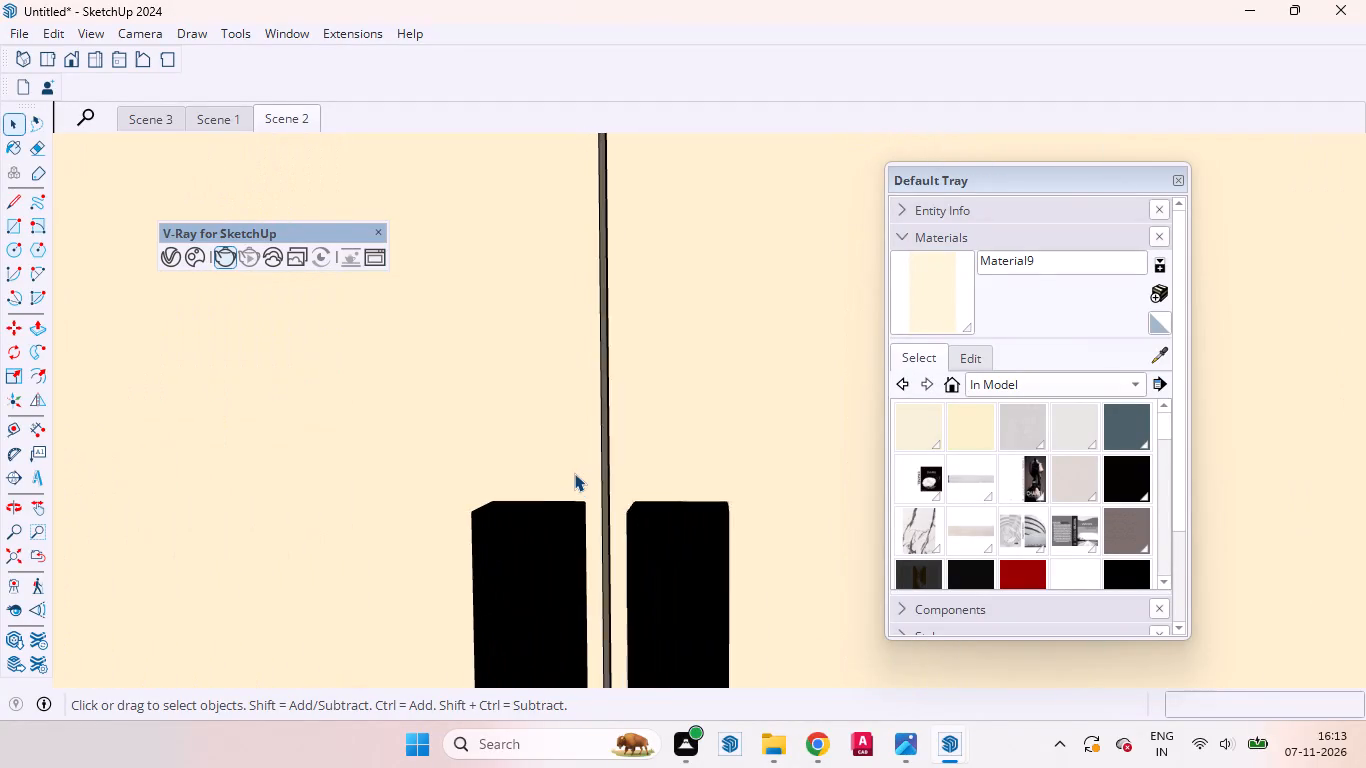
Examine the wardrobe's door gap and the pair of black handles up close and from below.
middle_click_drag(572, 475, 615, 659)
scroll(615, 646, "up", 4)
scroll(591, 519, "up", 6)
scroll(601, 490, "down", 1)
scroll(601, 489, "up", 5)
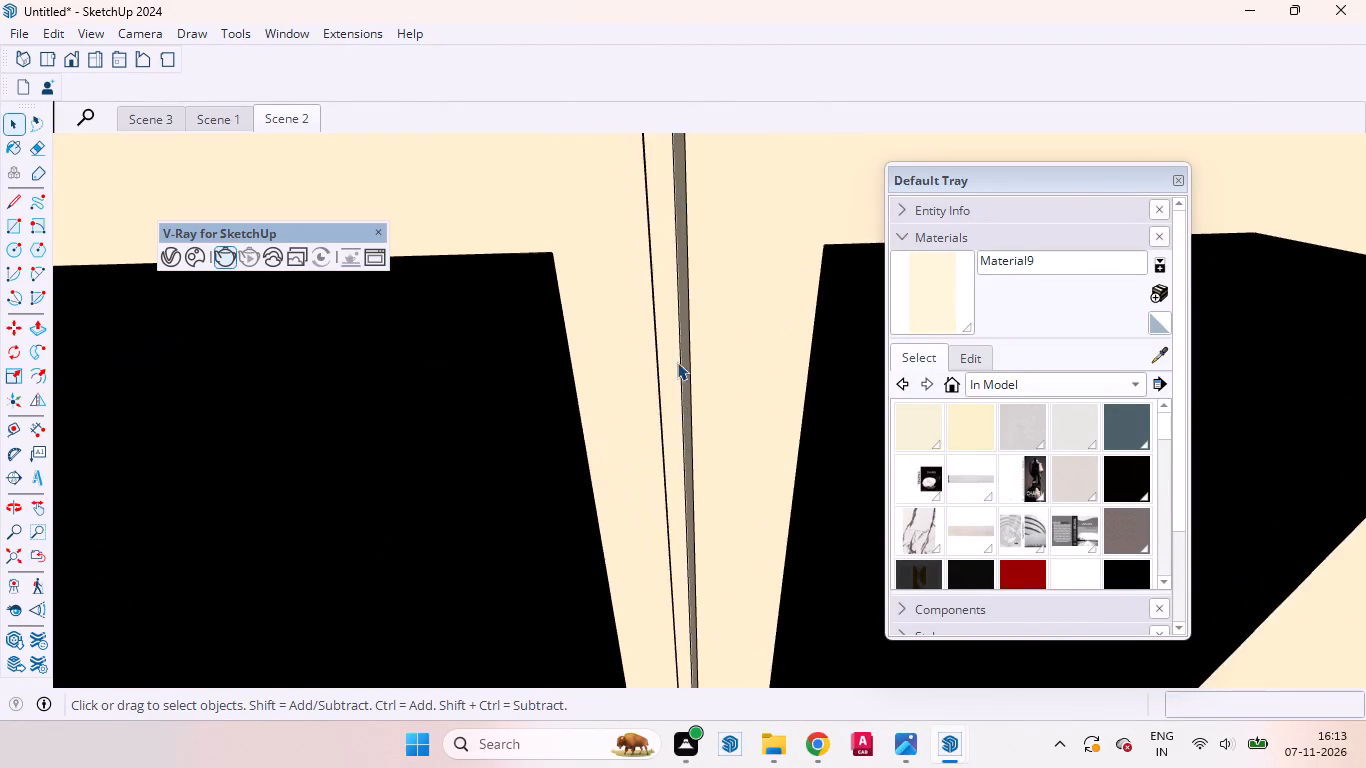
scroll(694, 358, "up", 5)
scroll(698, 356, "down", 1)
scroll(698, 356, "up", 1)
middle_click_drag(580, 363, 562, 507)
scroll(573, 448, "down", 1)
scroll(575, 438, "up", 1)
scroll(575, 434, "down", 18)
middle_click_drag(577, 421, 578, 438)
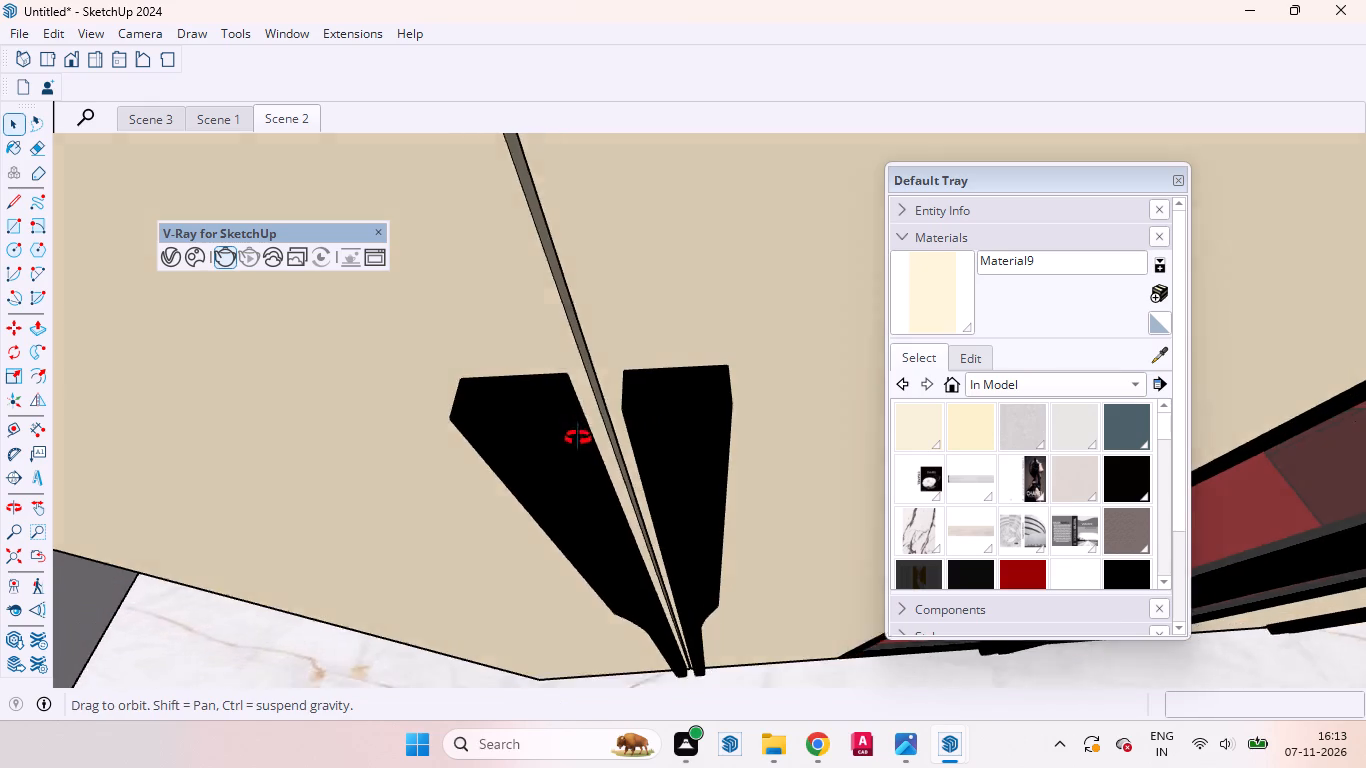
middle_click_drag(578, 438, 449, 358)
scroll(525, 305, "down", 7)
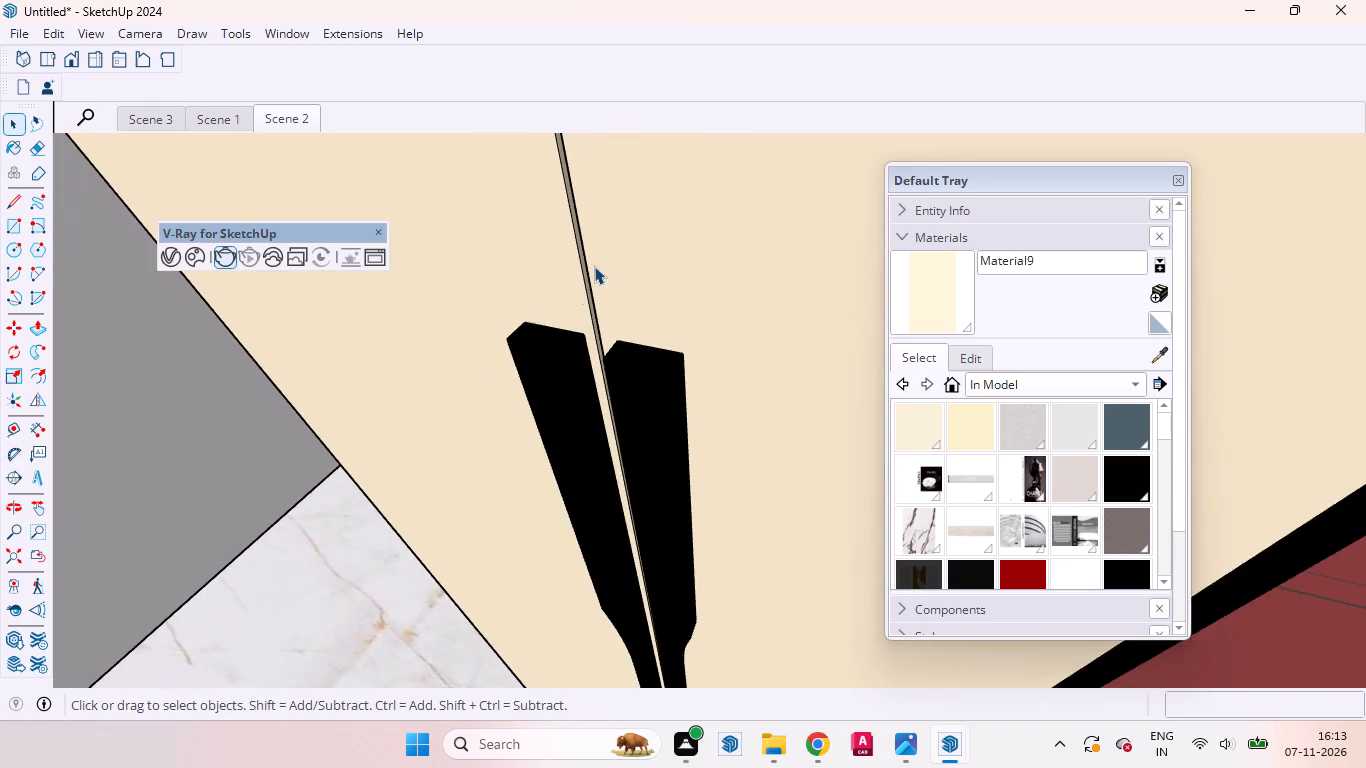
scroll(594, 266, "down", 3)
Restore the Scene 2 view and move the Default Tray clear of the wardrobe.
left_click(292, 116)
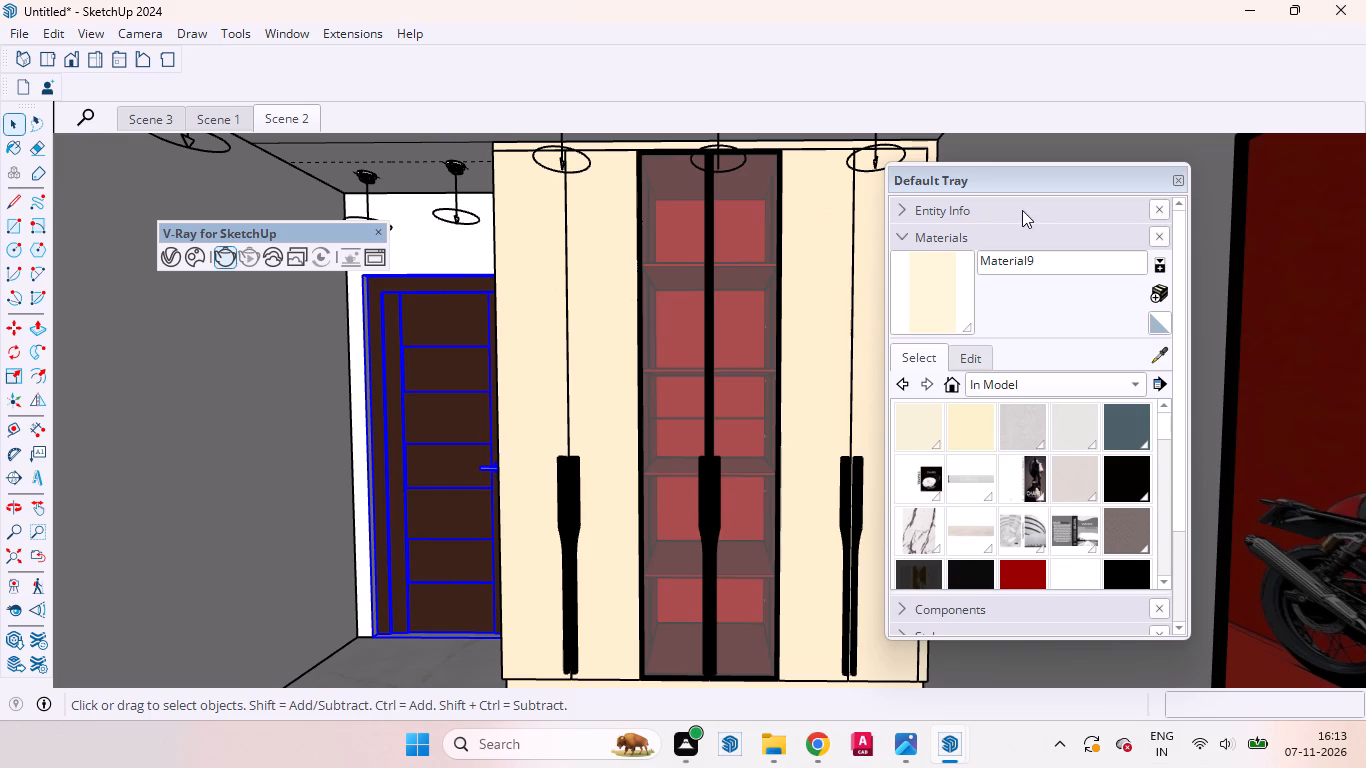
left_click_drag(1033, 180, 1154, 192)
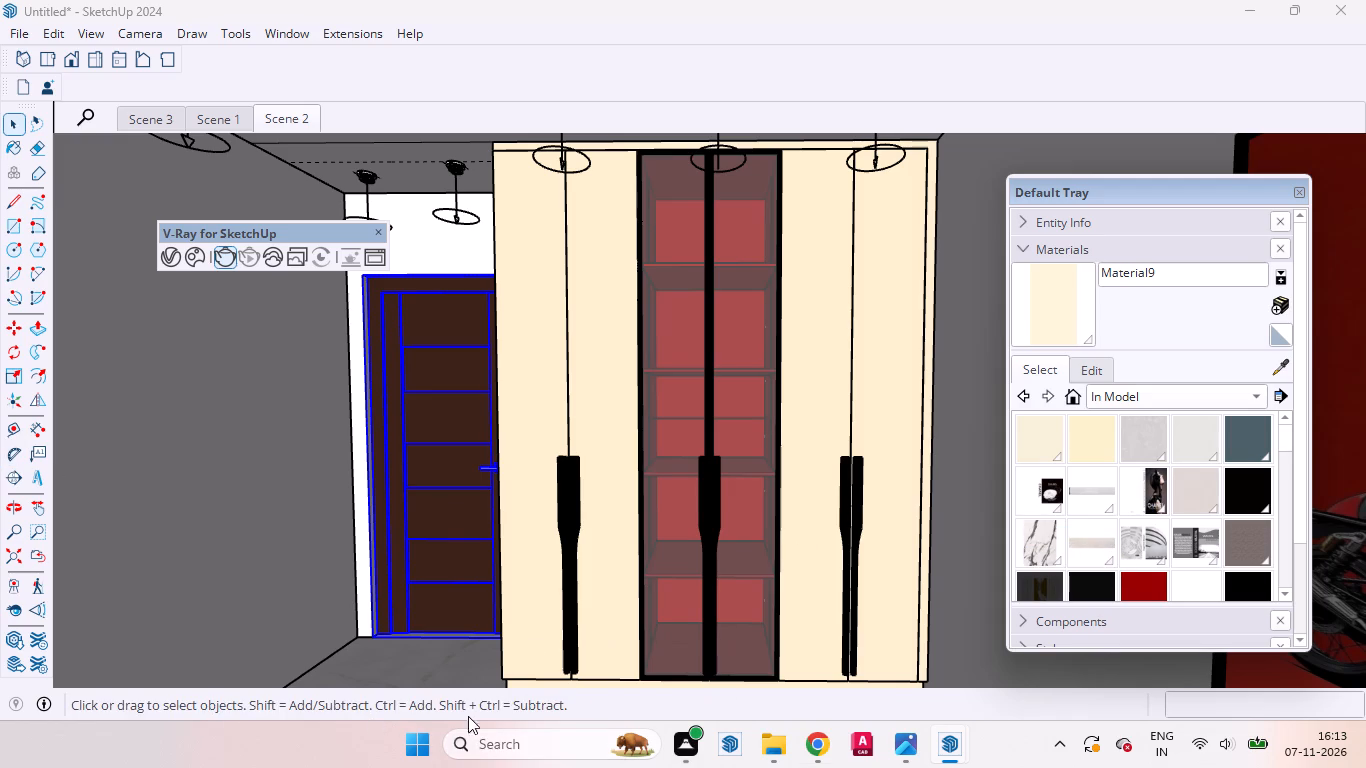
Open the wardrobe group, select its connected geometry and examine the whole front with its doors and glazed shelving.
left_click(464, 236)
left_click(534, 333)
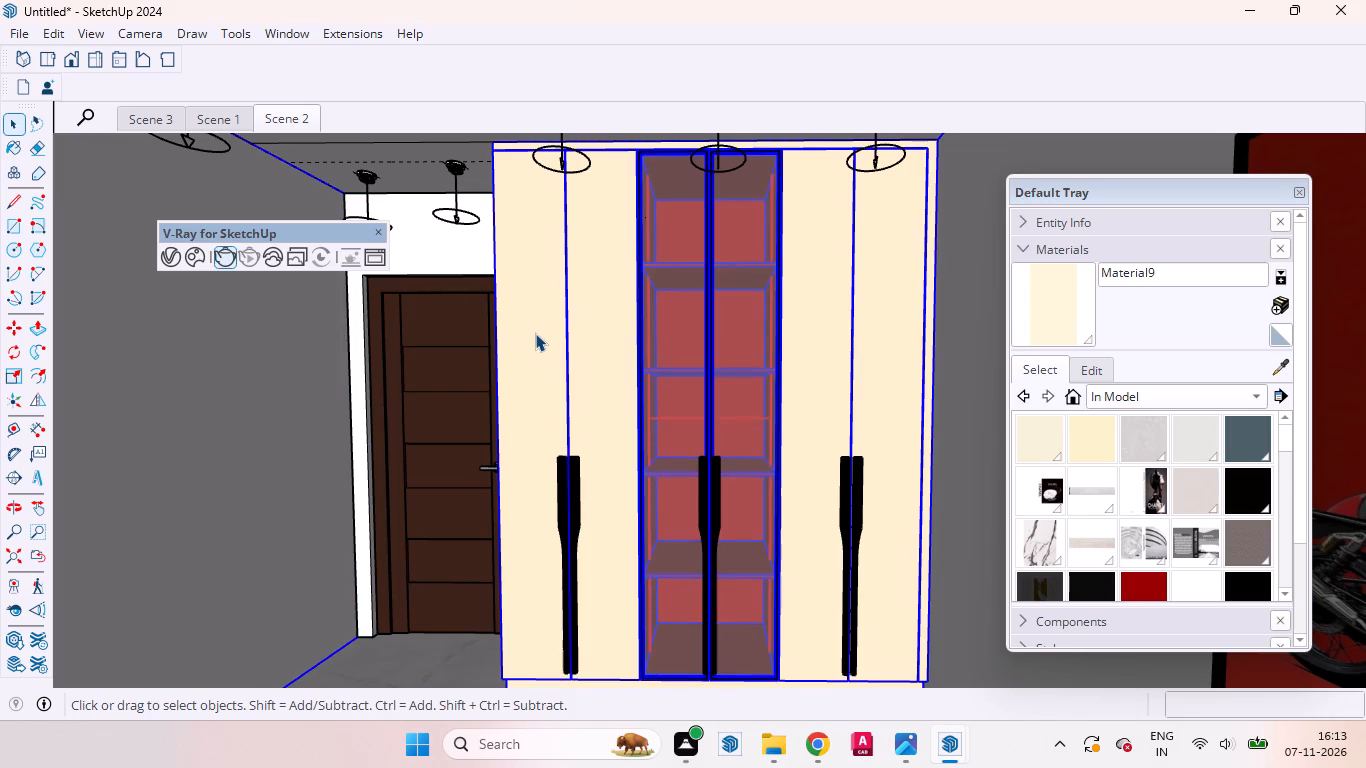
double_click(569, 337)
left_click(567, 337)
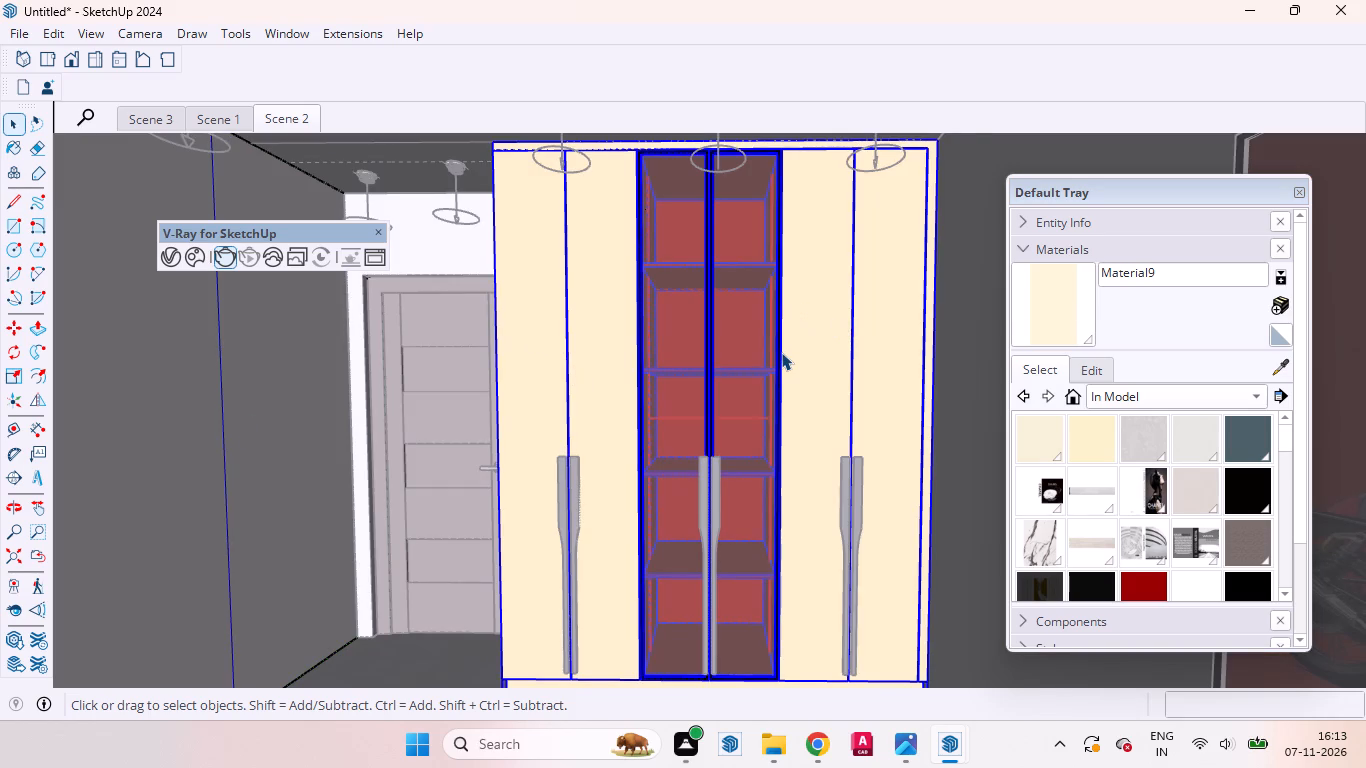
scroll(781, 353, "up", 2)
scroll(781, 353, "down", 1)
scroll(781, 353, "up", 1)
middle_click_drag(760, 469, 904, 475)
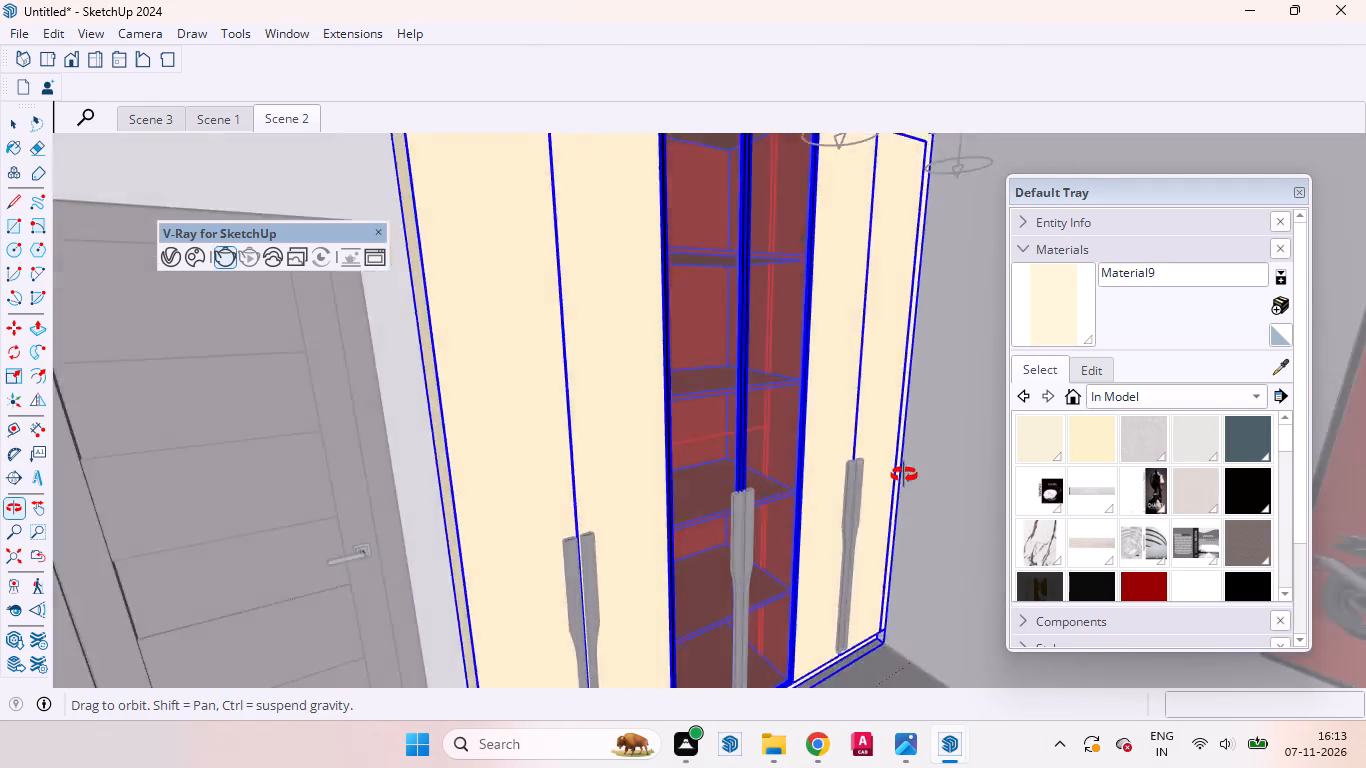
middle_click_drag(904, 475, 937, 555)
scroll(903, 495, "down", 2)
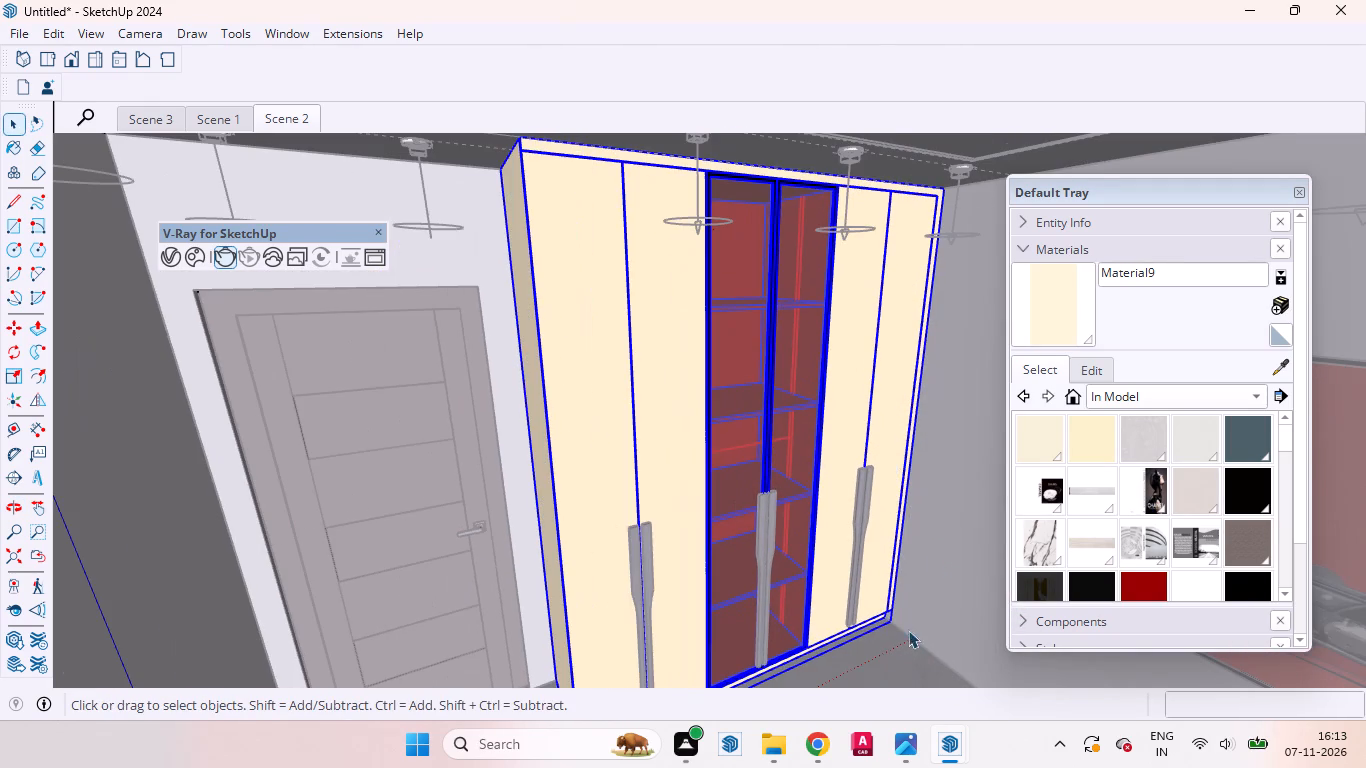
middle_click_drag(879, 673, 818, 633)
scroll(790, 558, "down", 1)
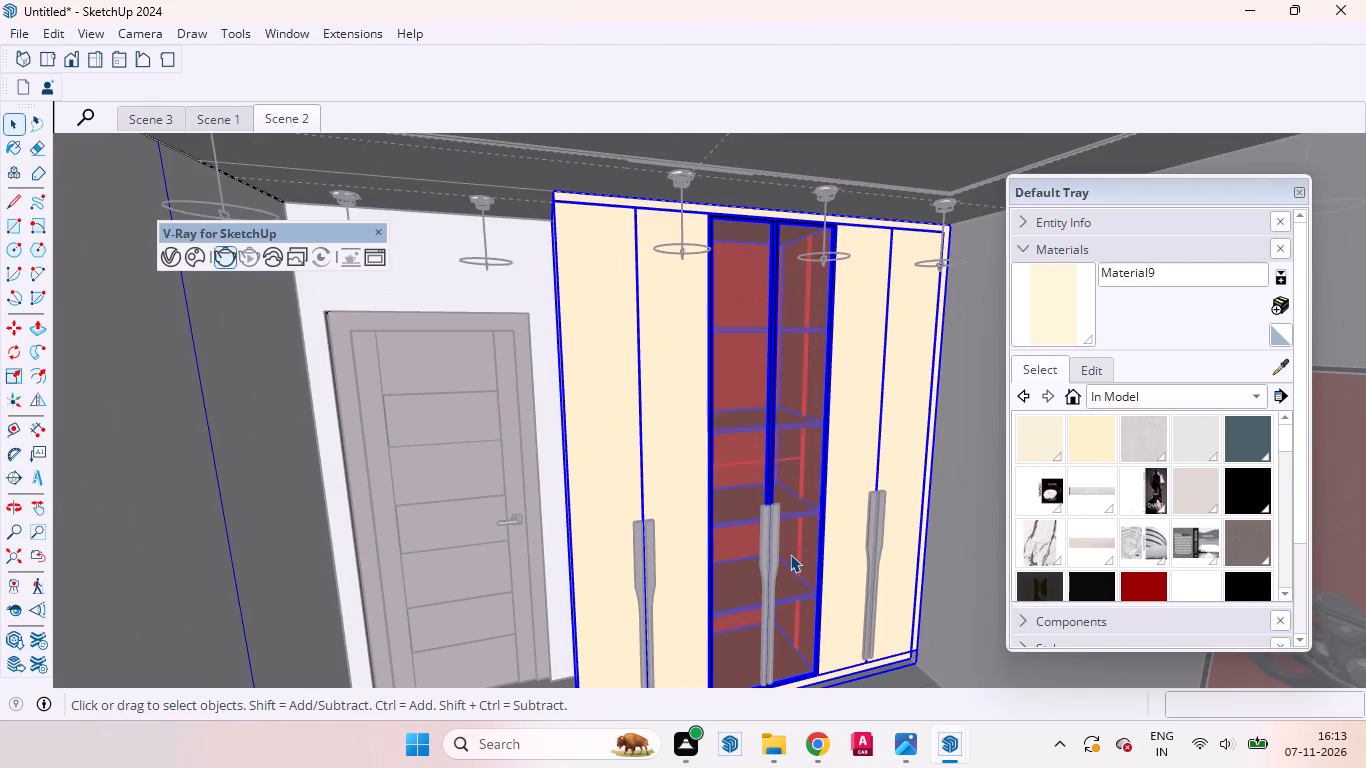
middle_click_drag(837, 624, 691, 580)
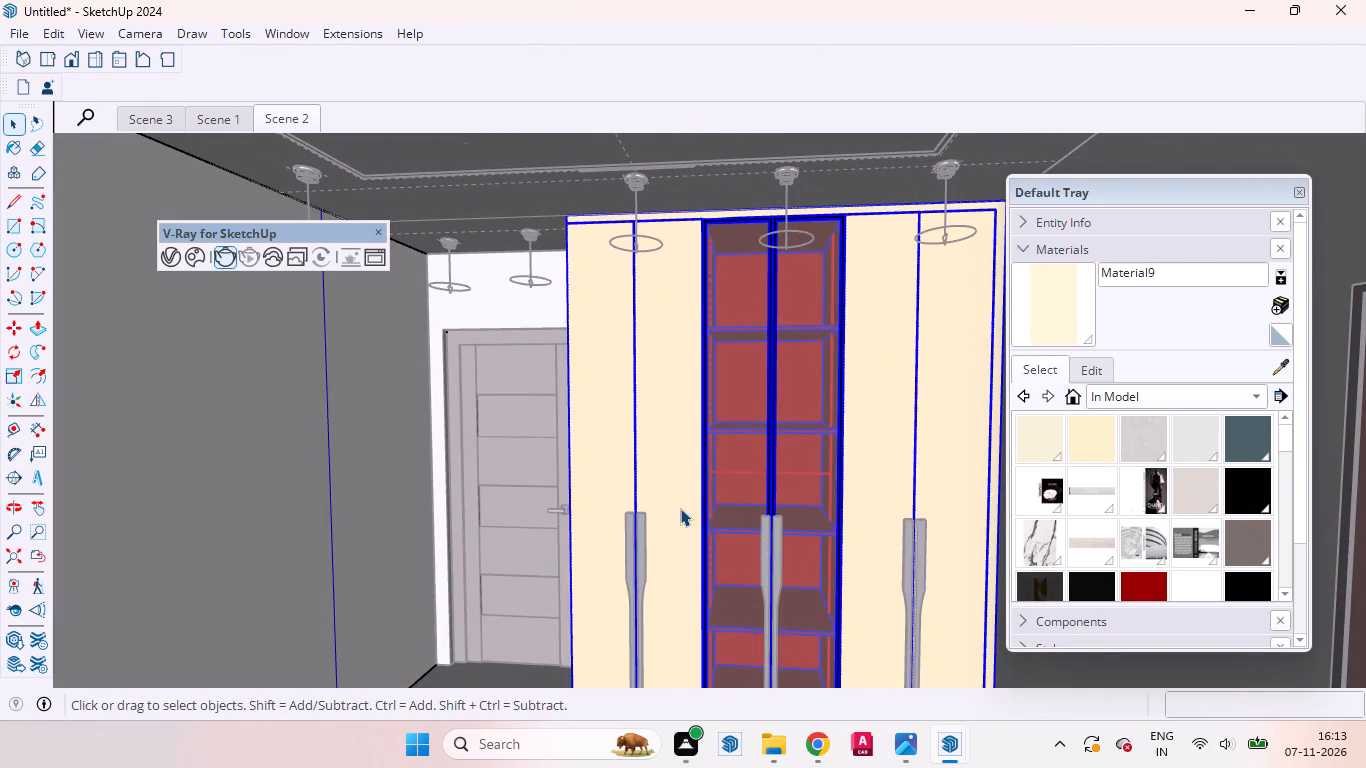
scroll(680, 503, "down", 1)
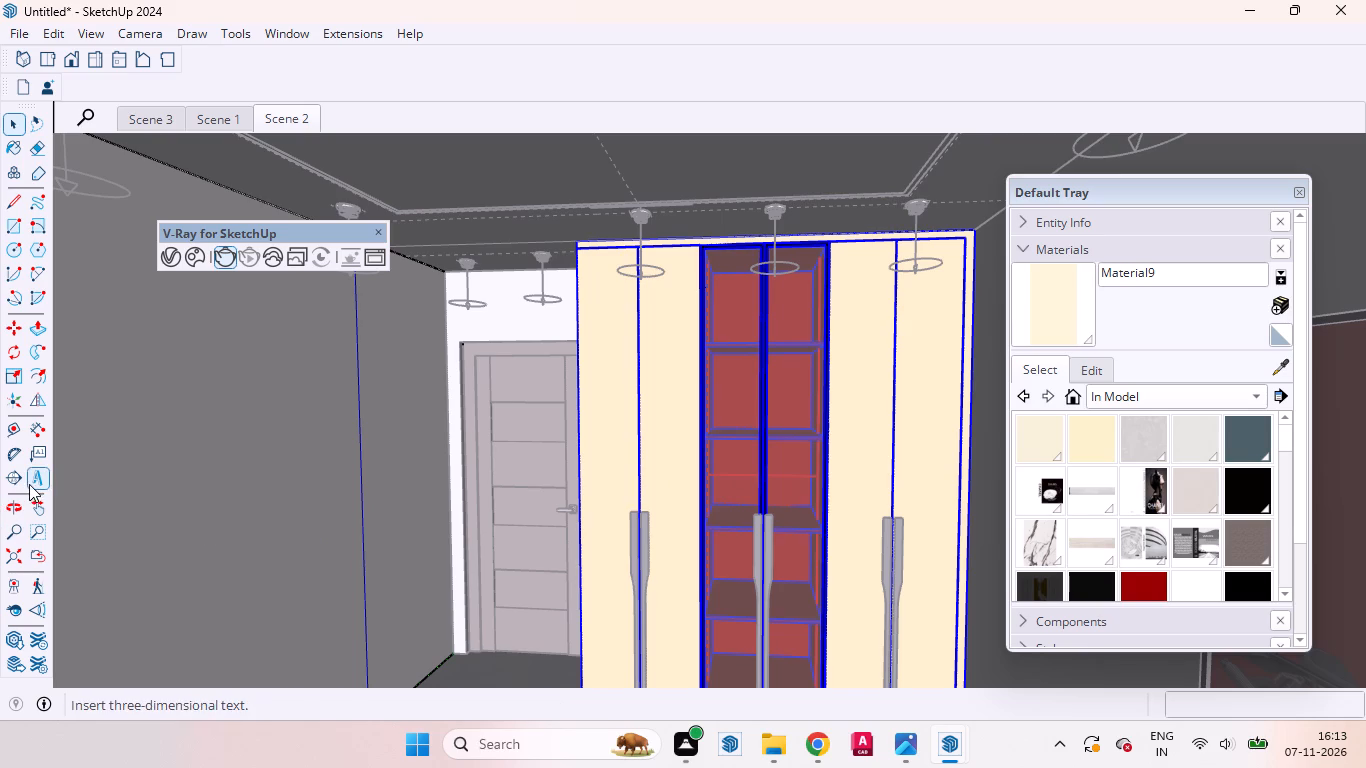
left_click(42, 501)
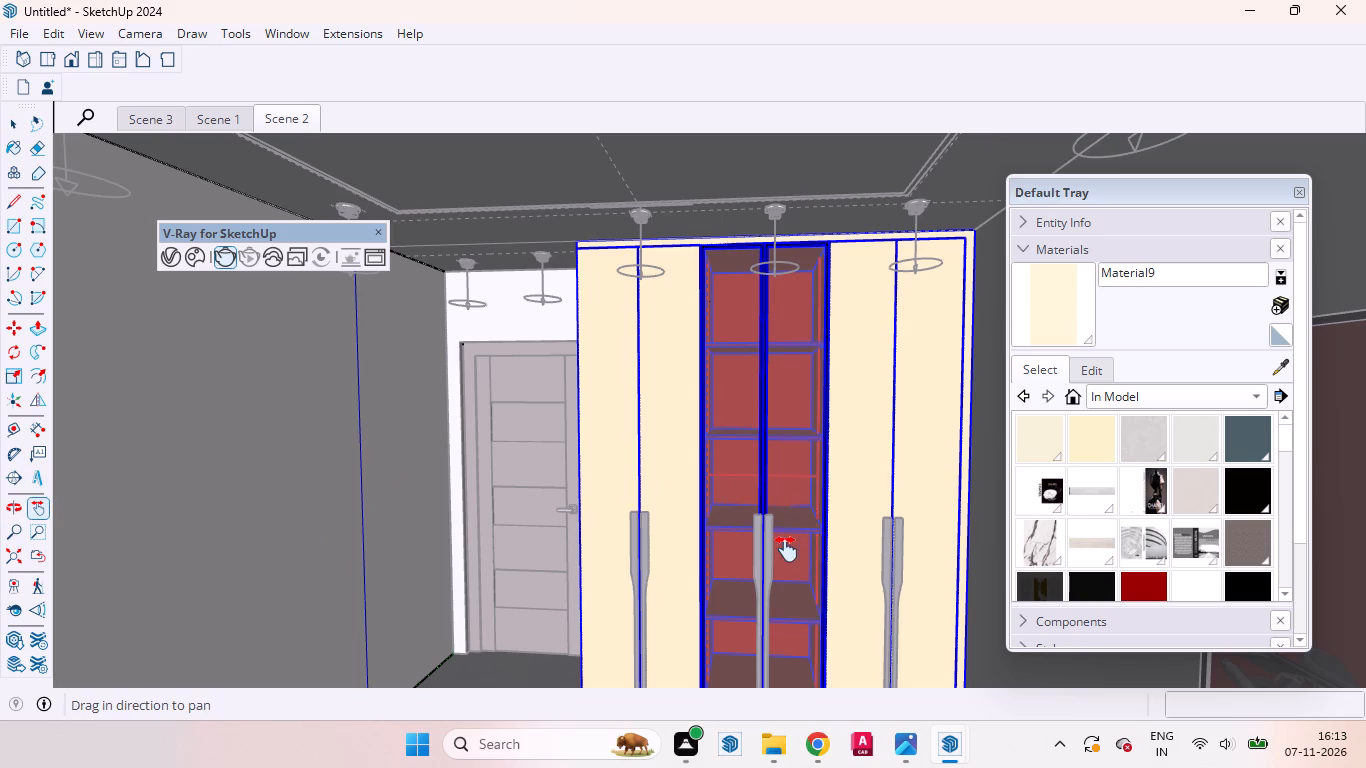
left_click_drag(782, 545, 755, 467)
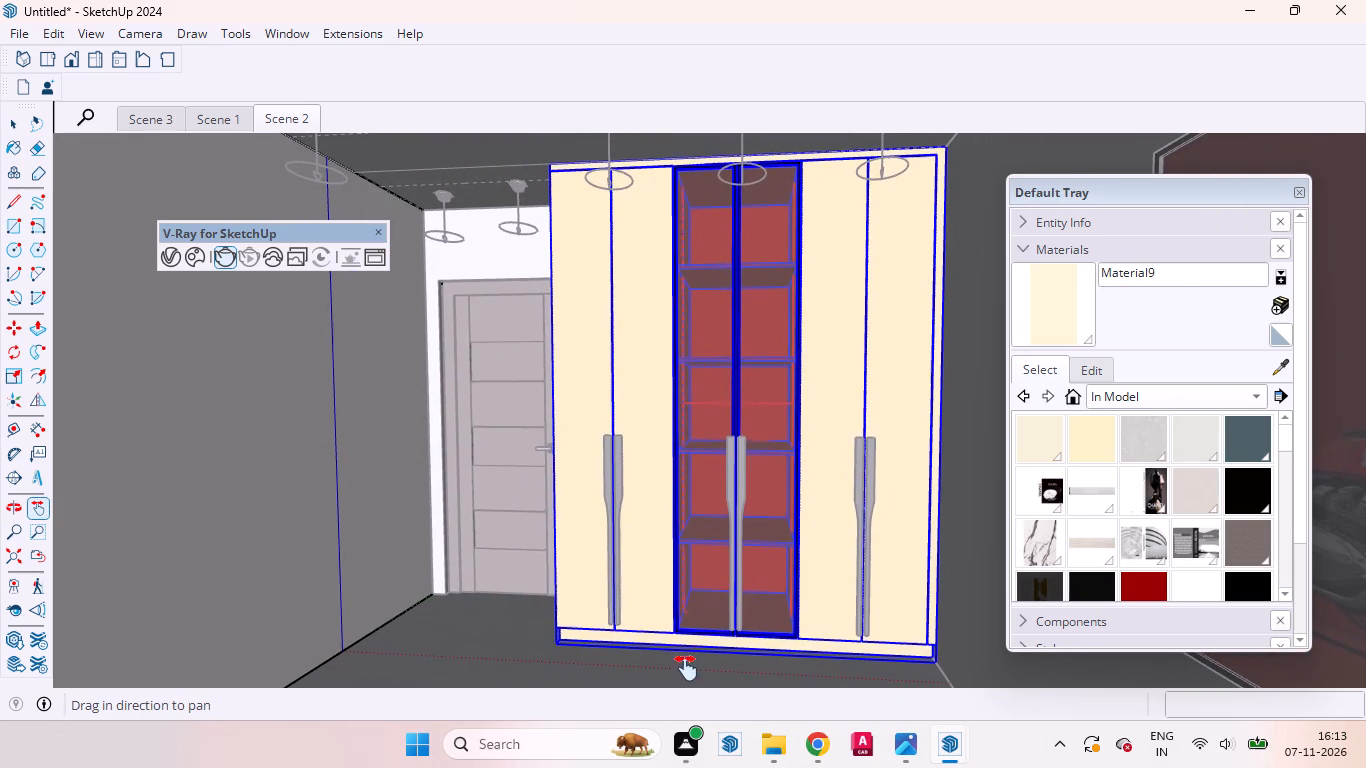
left_click_drag(685, 668, 724, 644)
Examine the wardrobe's plinth, its recessed corner and the bottom edge of the black glazed door frame up close.
scroll(713, 623, "up", 13)
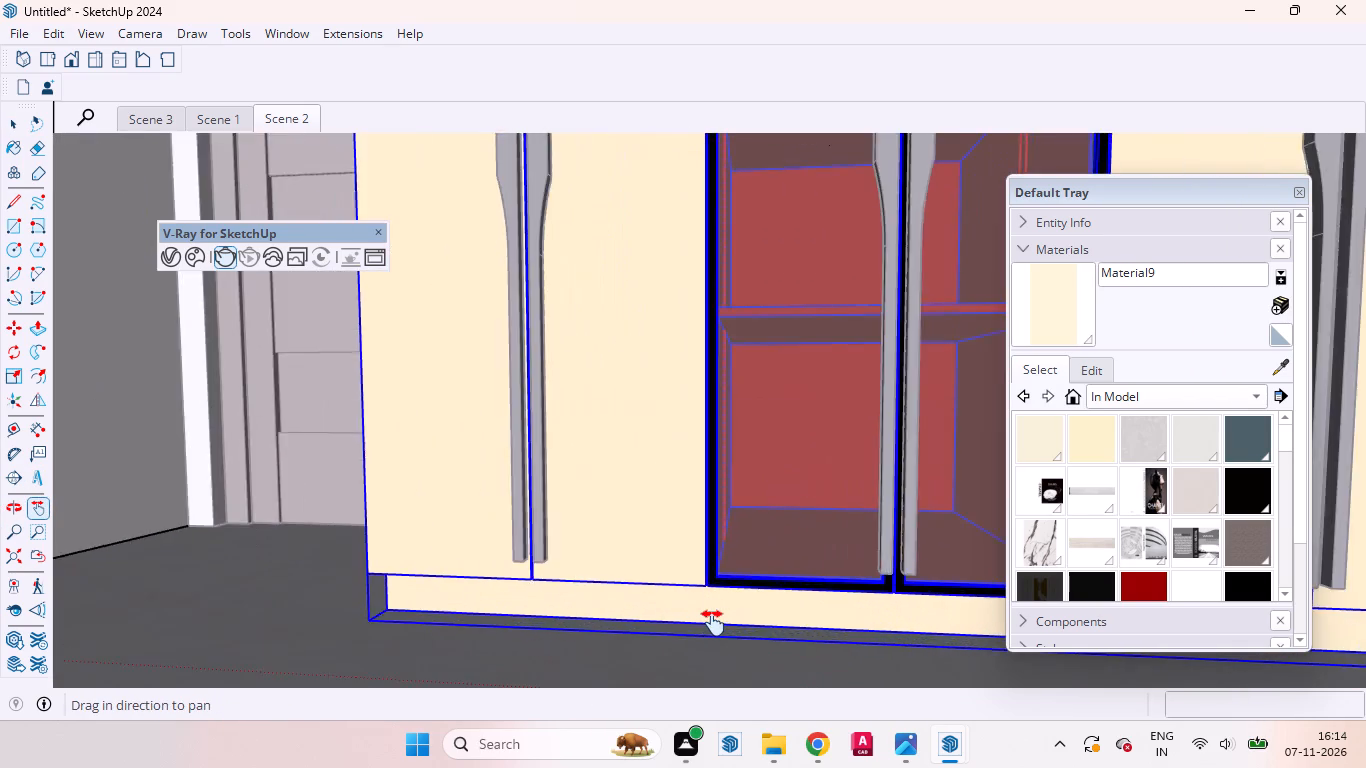
scroll(713, 623, "up", 3)
middle_click_drag(713, 623, 604, 510)
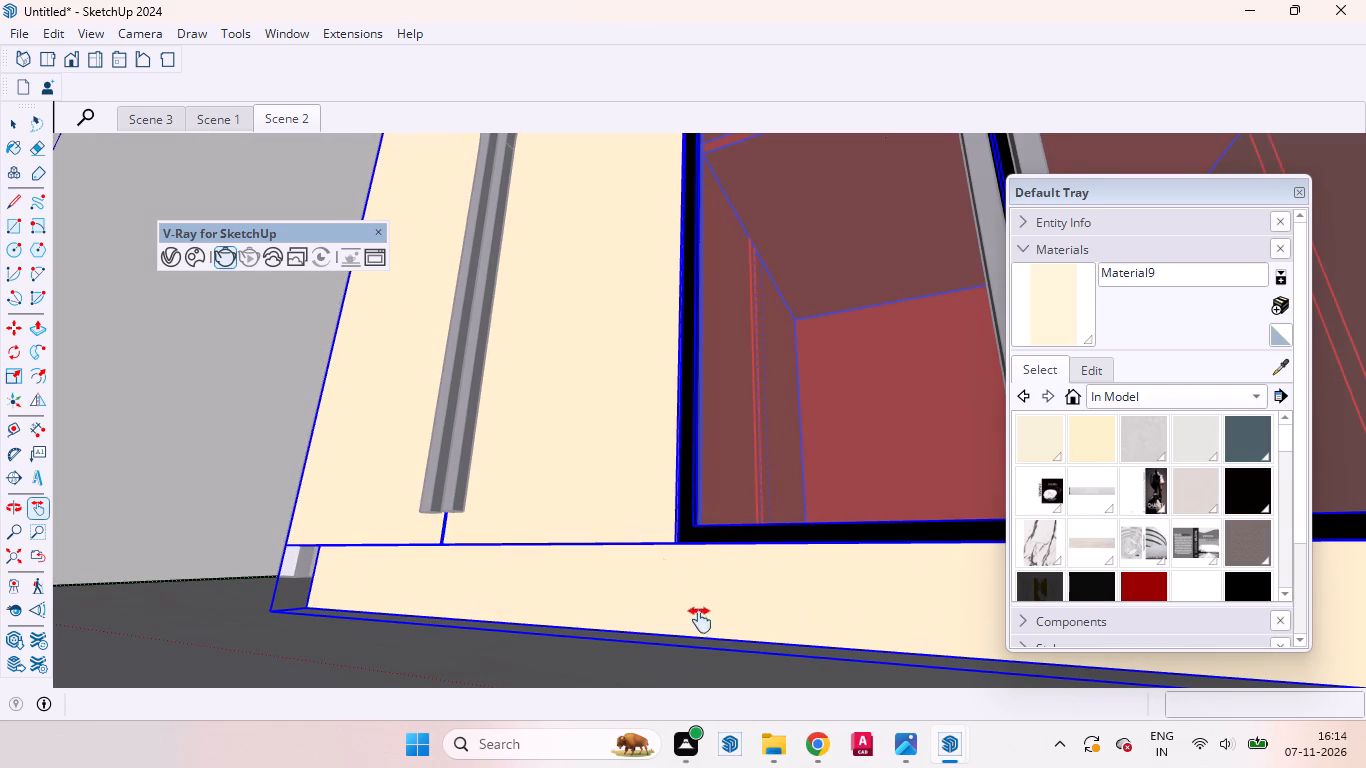
left_click_drag(701, 621, 668, 597)
scroll(705, 573, "up", 2)
scroll(707, 572, "down", 1)
scroll(707, 572, "up", 7)
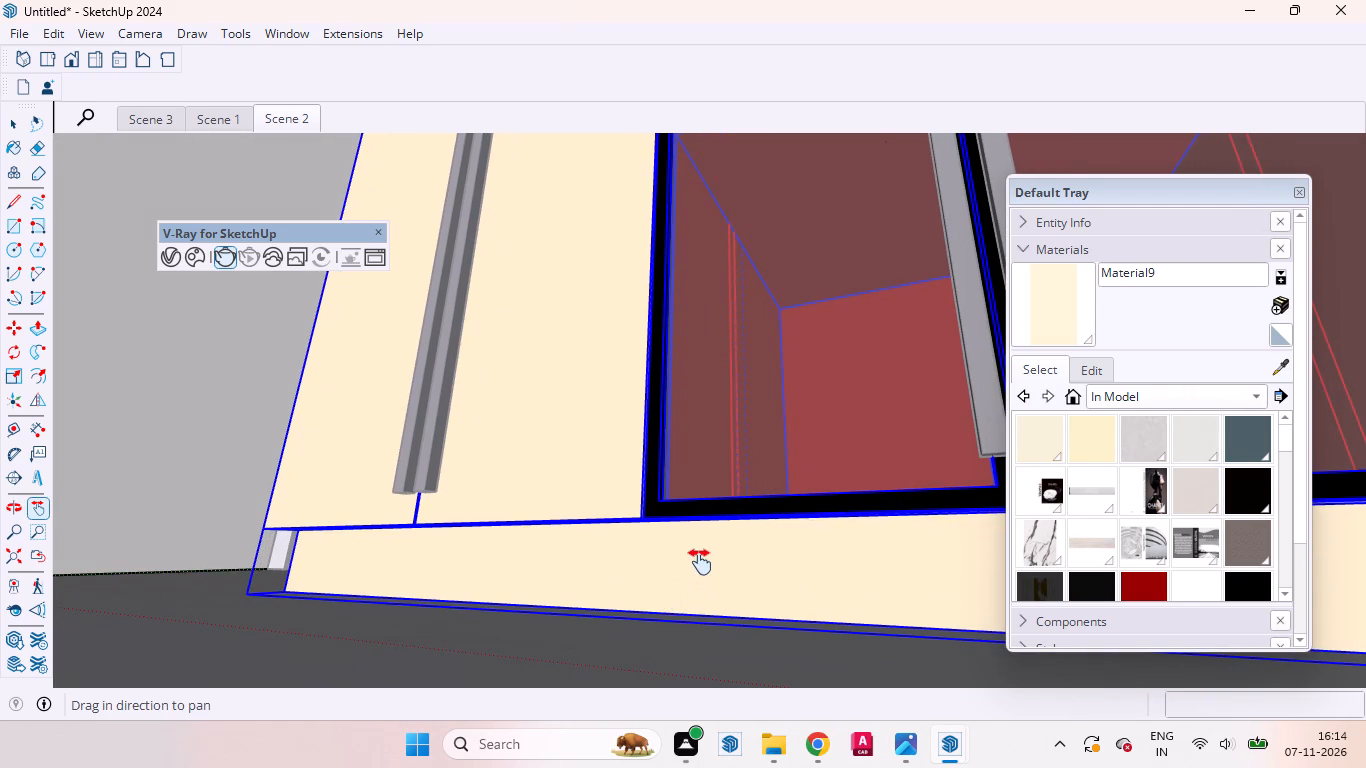
scroll(696, 558, "up", 6)
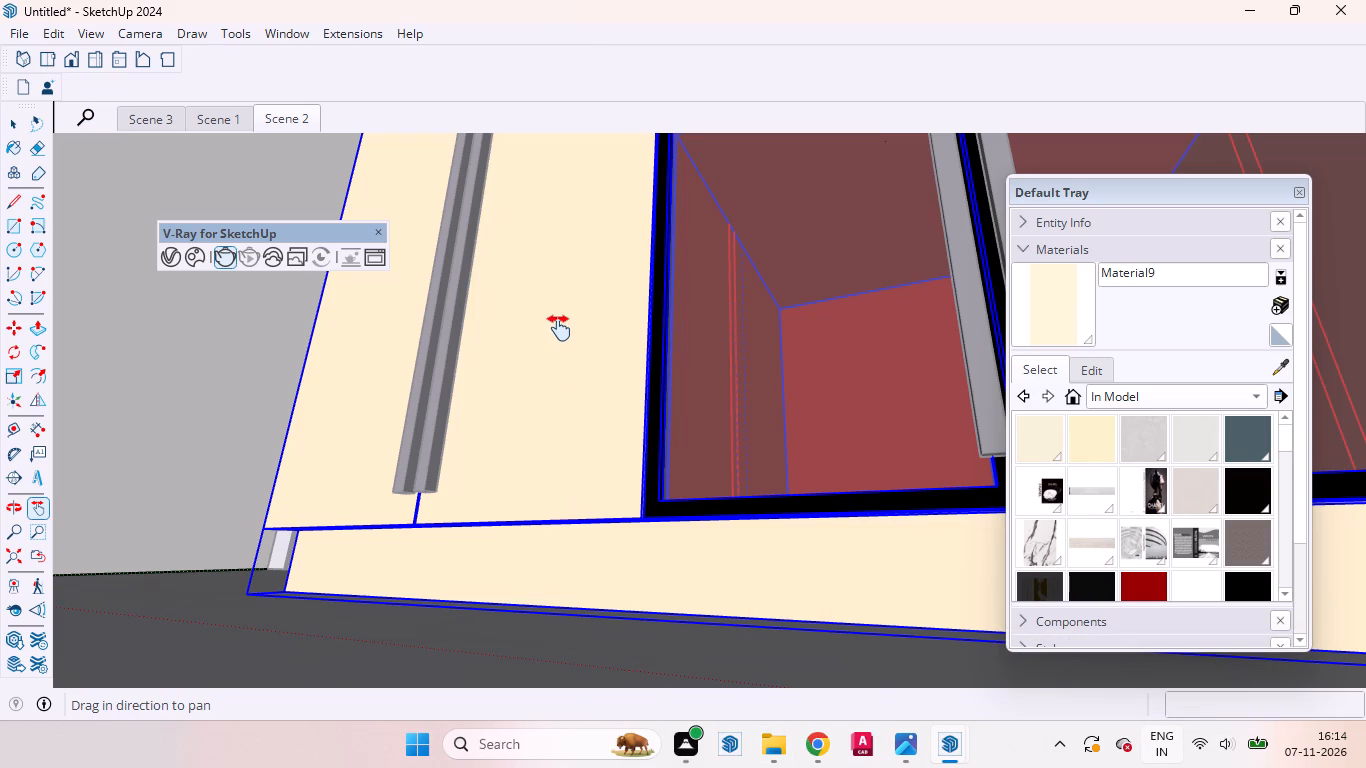
left_click(9, 121)
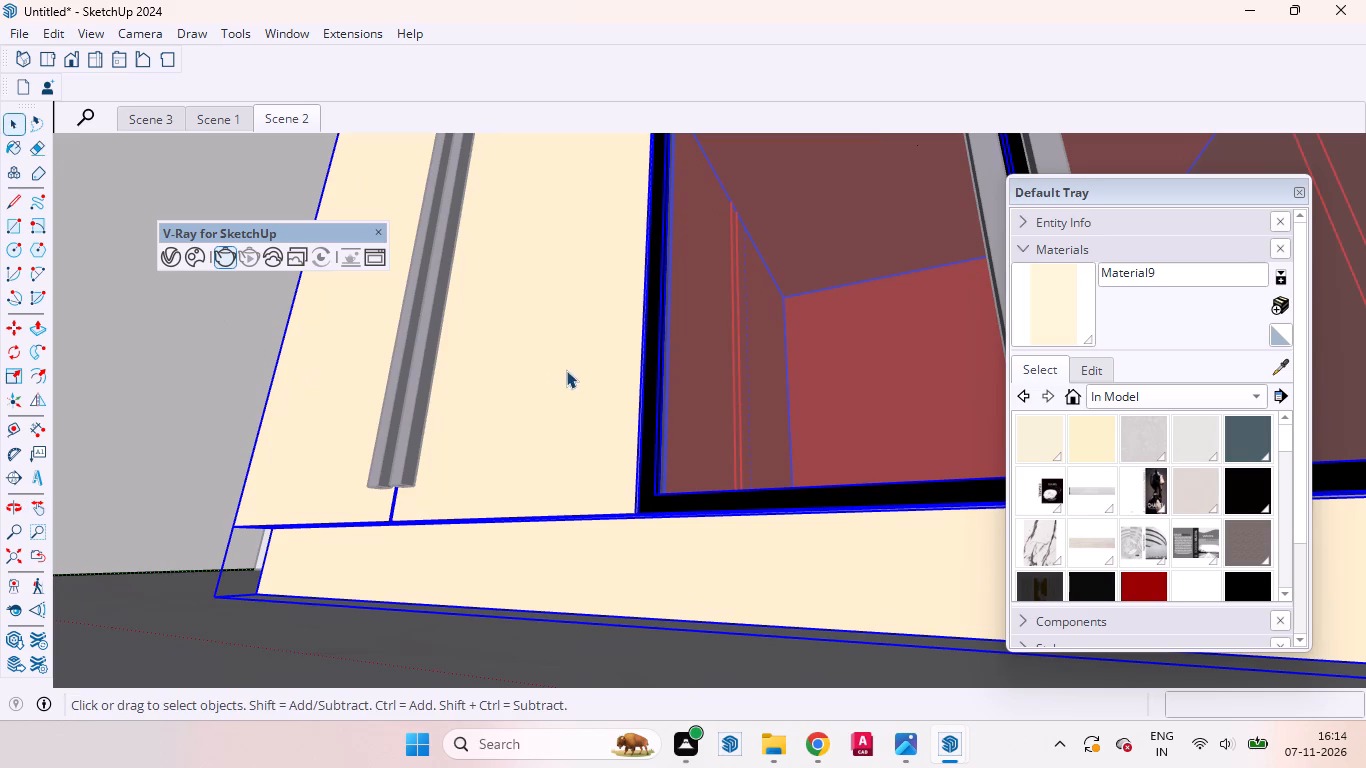
middle_click_drag(574, 385, 734, 651)
scroll(736, 506, "up", 5)
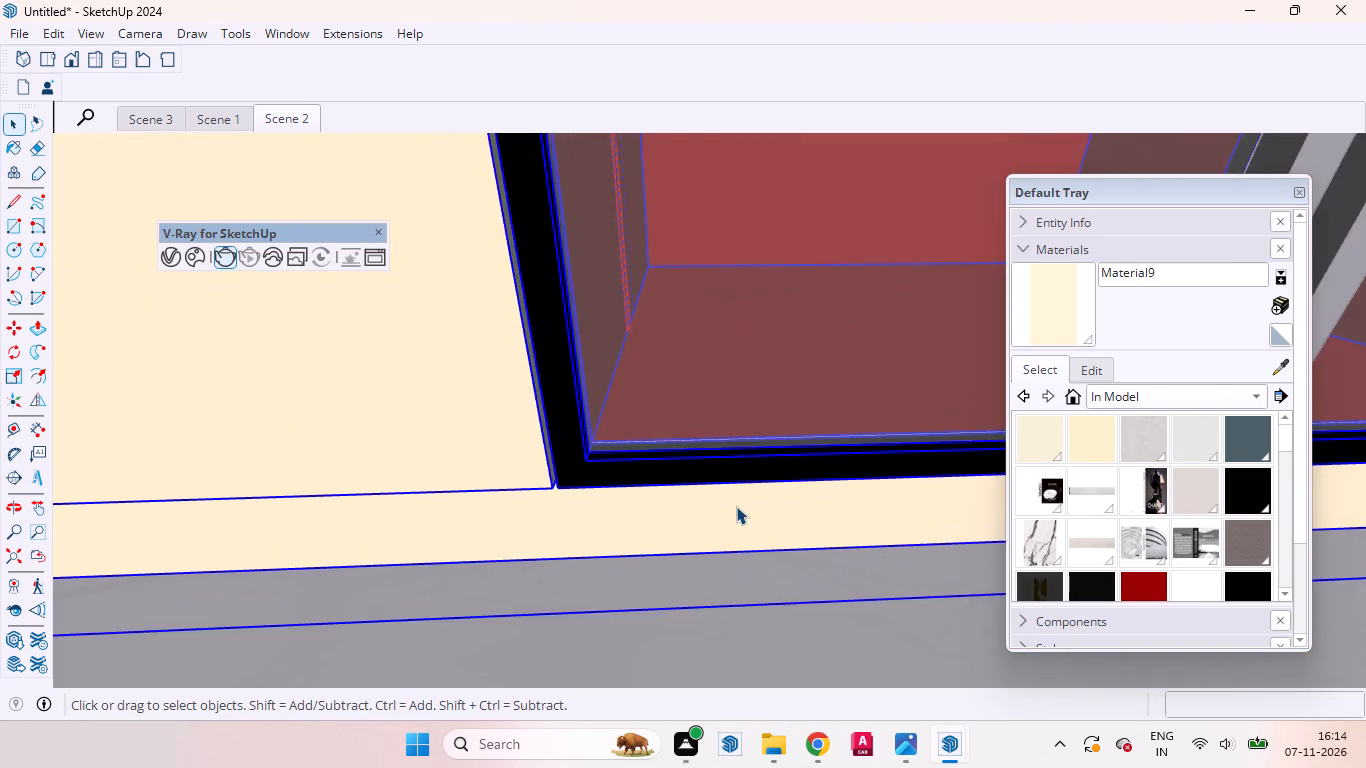
scroll(736, 506, "down", 6)
scroll(736, 501, "up", 2)
scroll(736, 501, "down", 7)
Inspect the wardrobe's side panel and the outside of the room behind it, and close the wardrobe group.
middle_click_drag(226, 418, 505, 391)
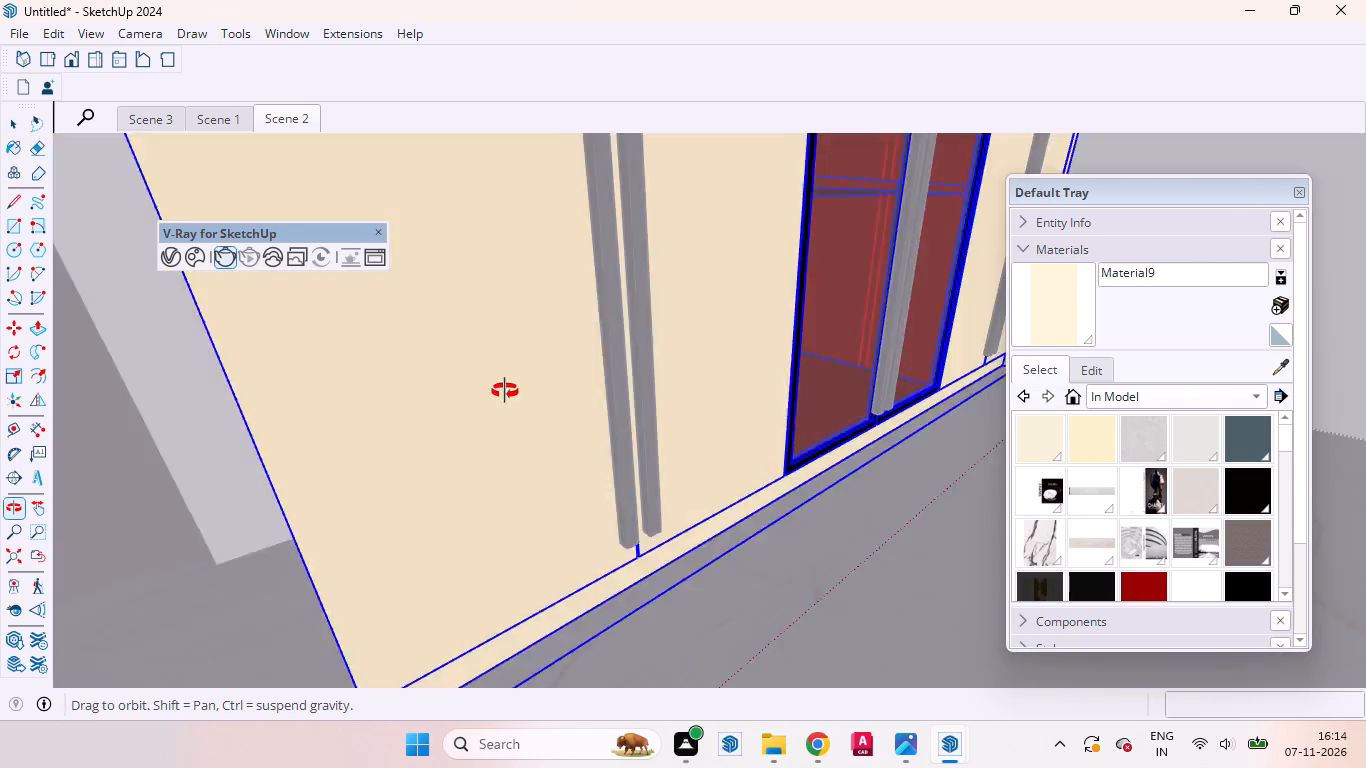
middle_click_drag(505, 391, 761, 281)
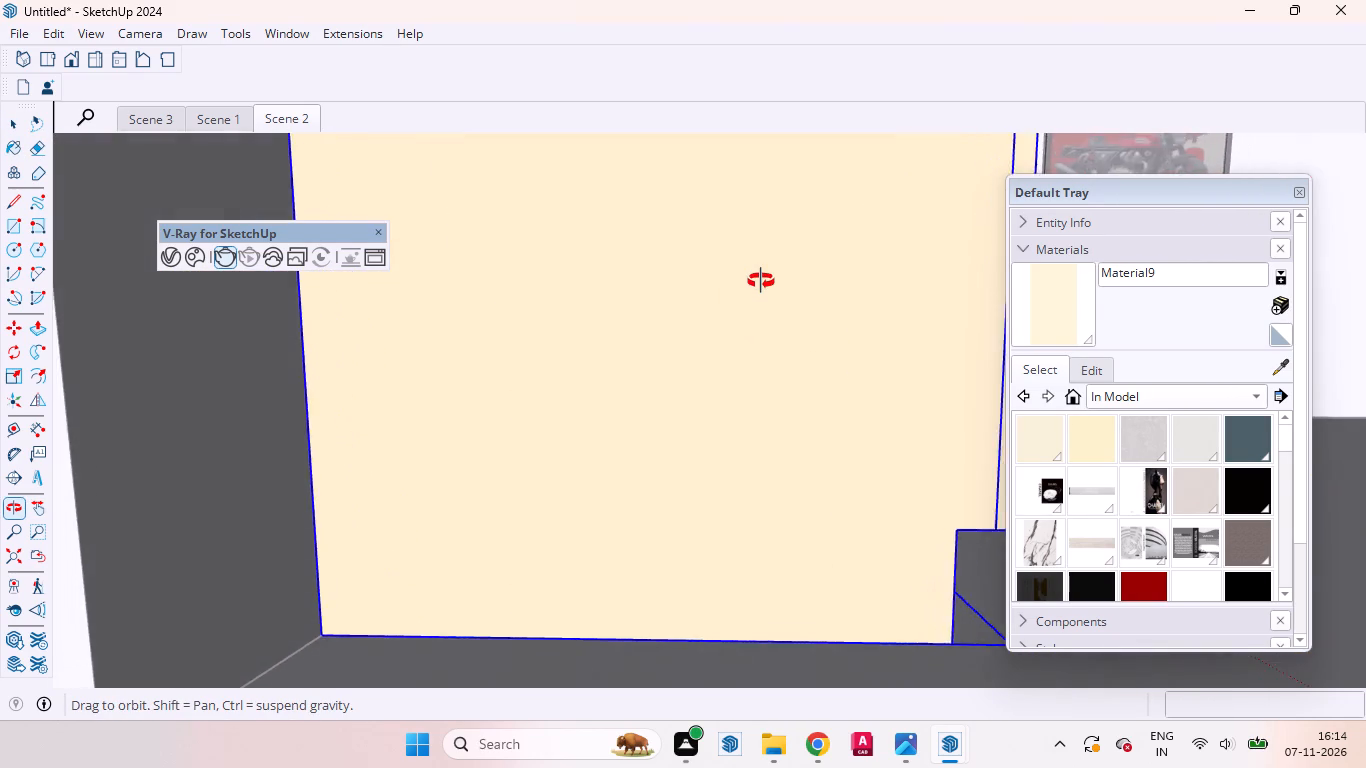
middle_click_drag(761, 281, 999, 329)
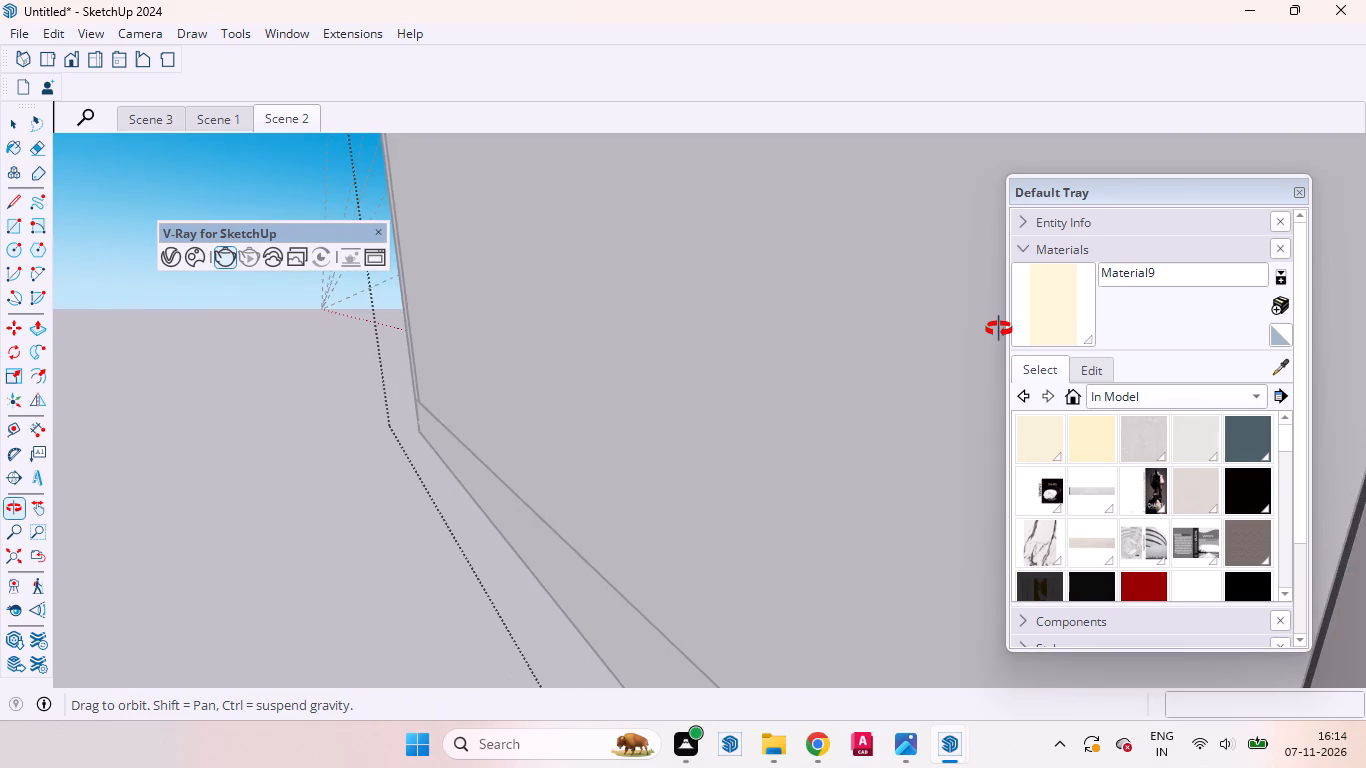
middle_click_drag(999, 329, 1003, 330)
double_click(195, 529)
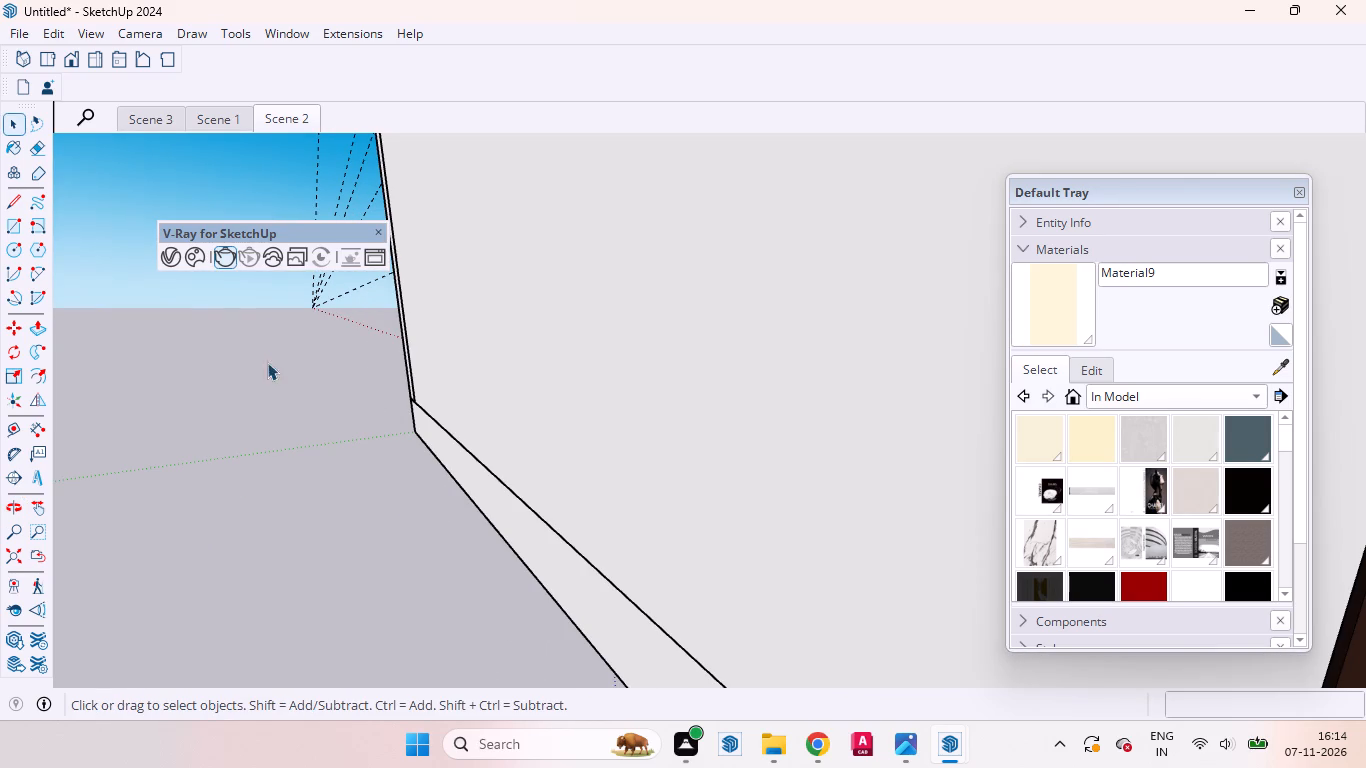
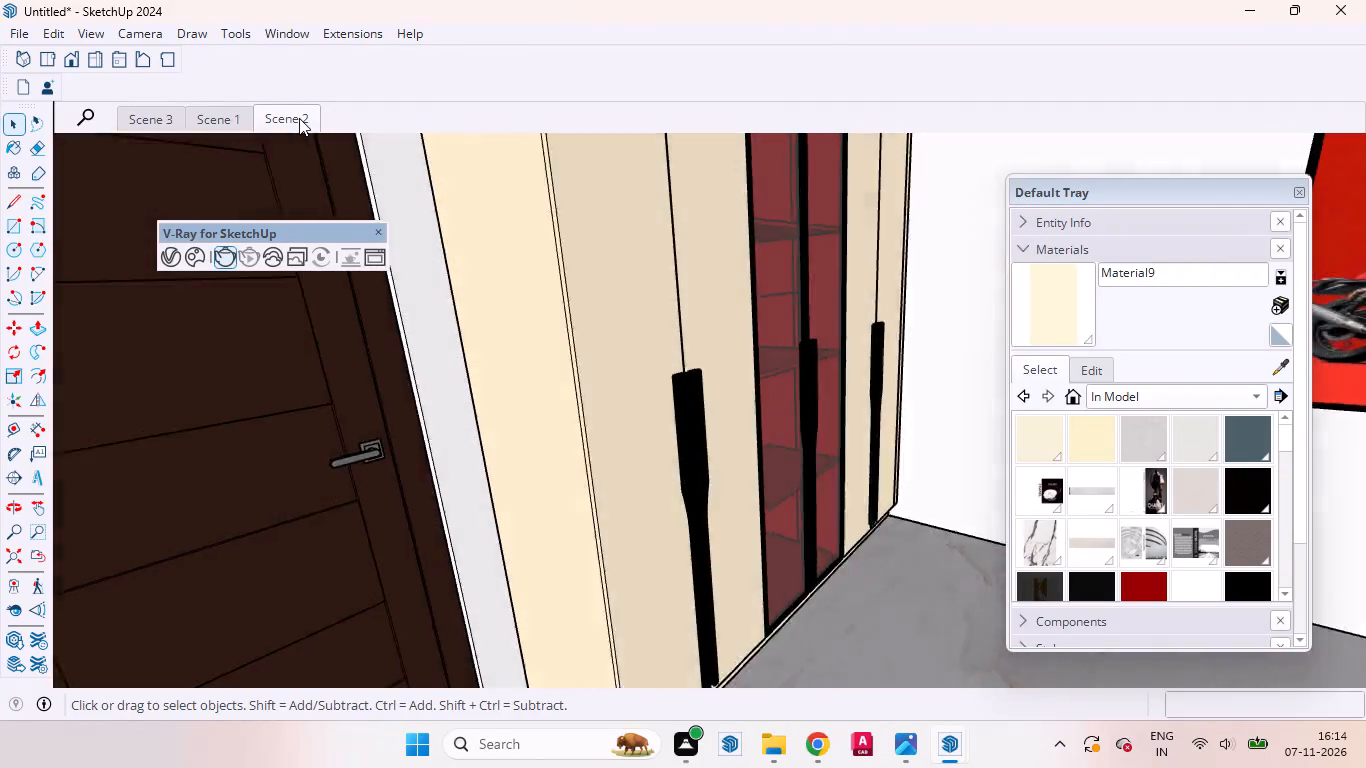
Open the wardrobe group, select its two glass door panes in turn and examine the shelving and door fronts around them.
scroll(526, 307, "up", 3)
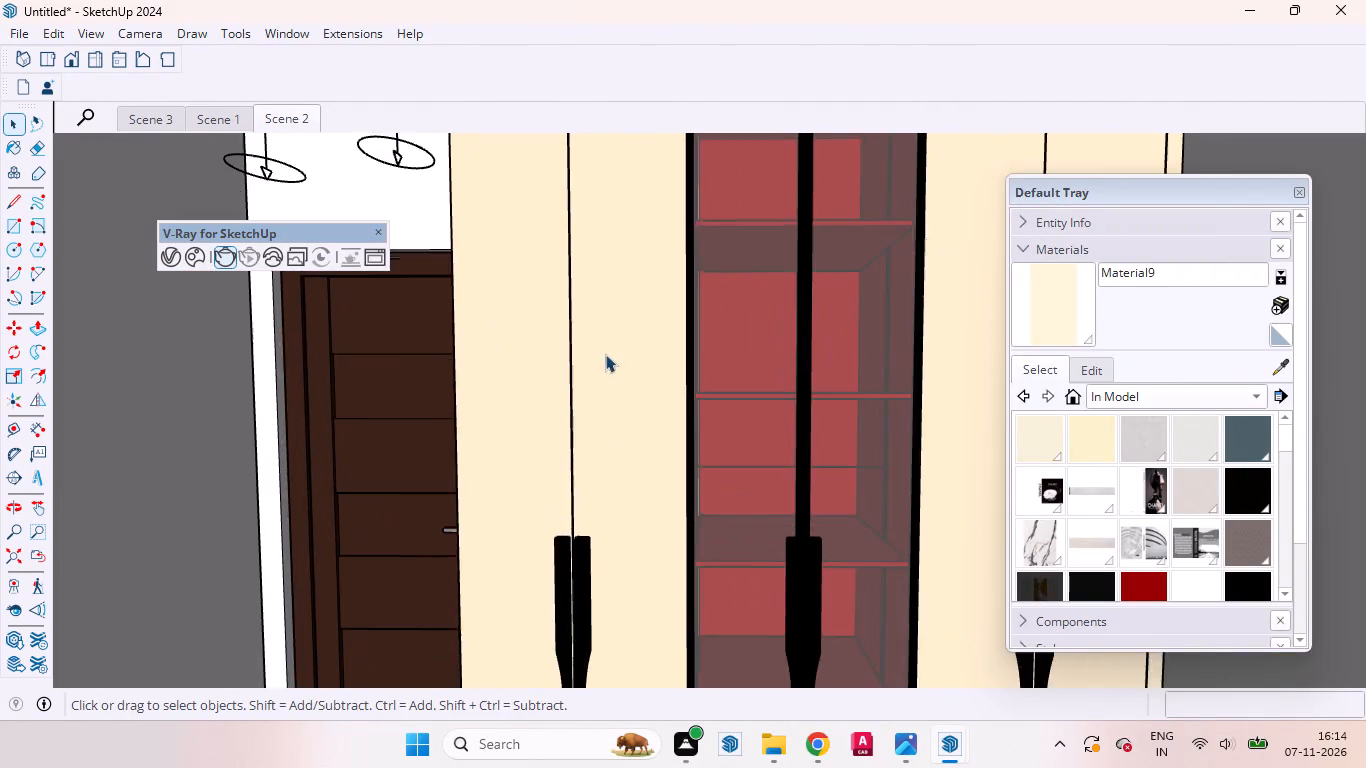
scroll(605, 354, "up", 3)
scroll(699, 383, "down", 1)
scroll(699, 383, "up", 8)
left_click(765, 338)
double_click(765, 338)
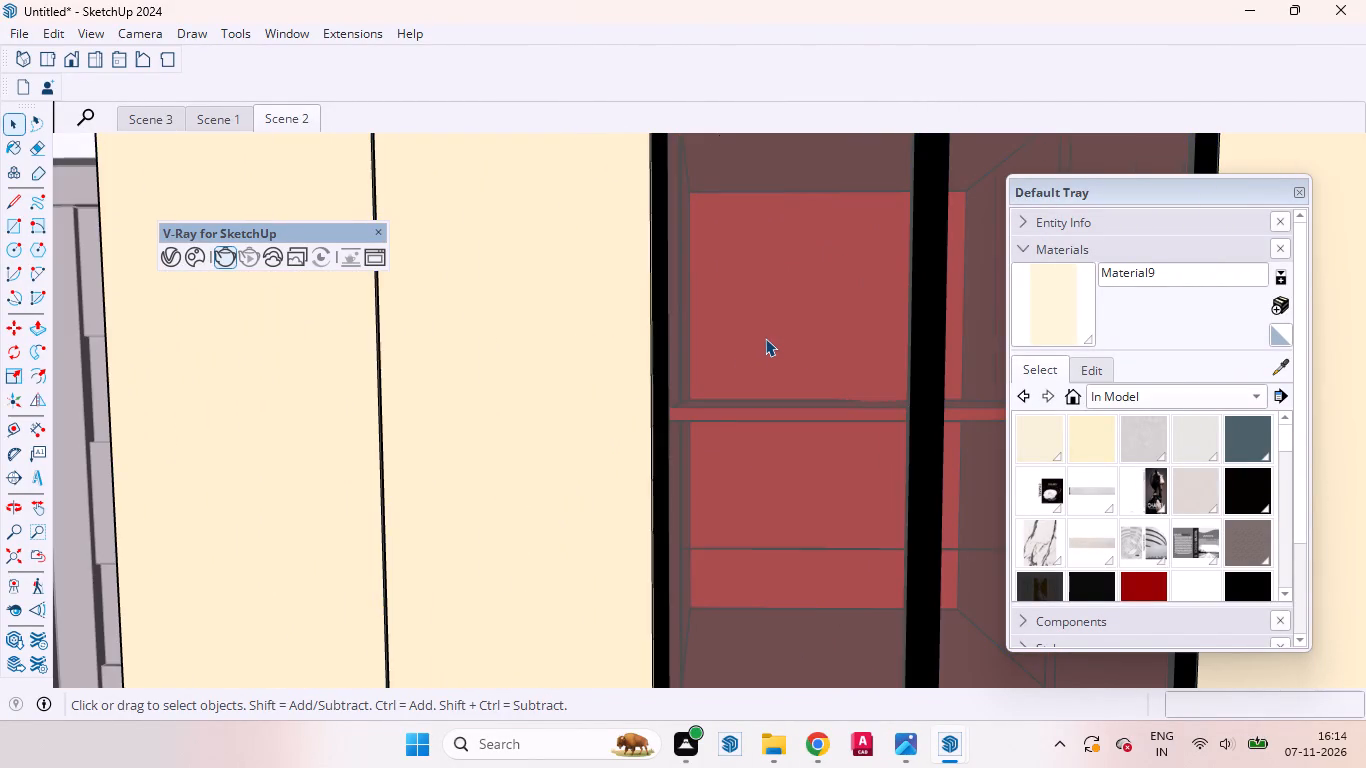
left_click(771, 343)
triple_click(778, 354)
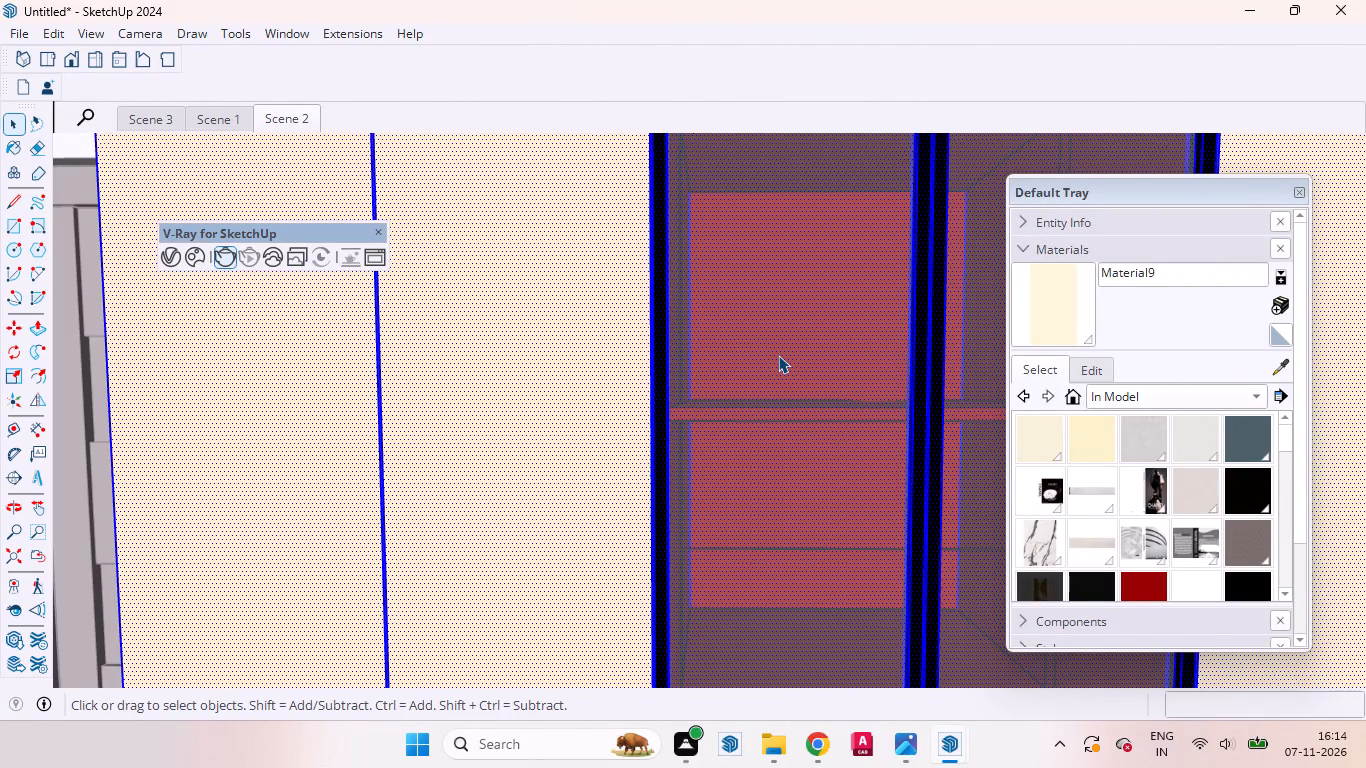
left_click(778, 355)
scroll(703, 358, "down", 8)
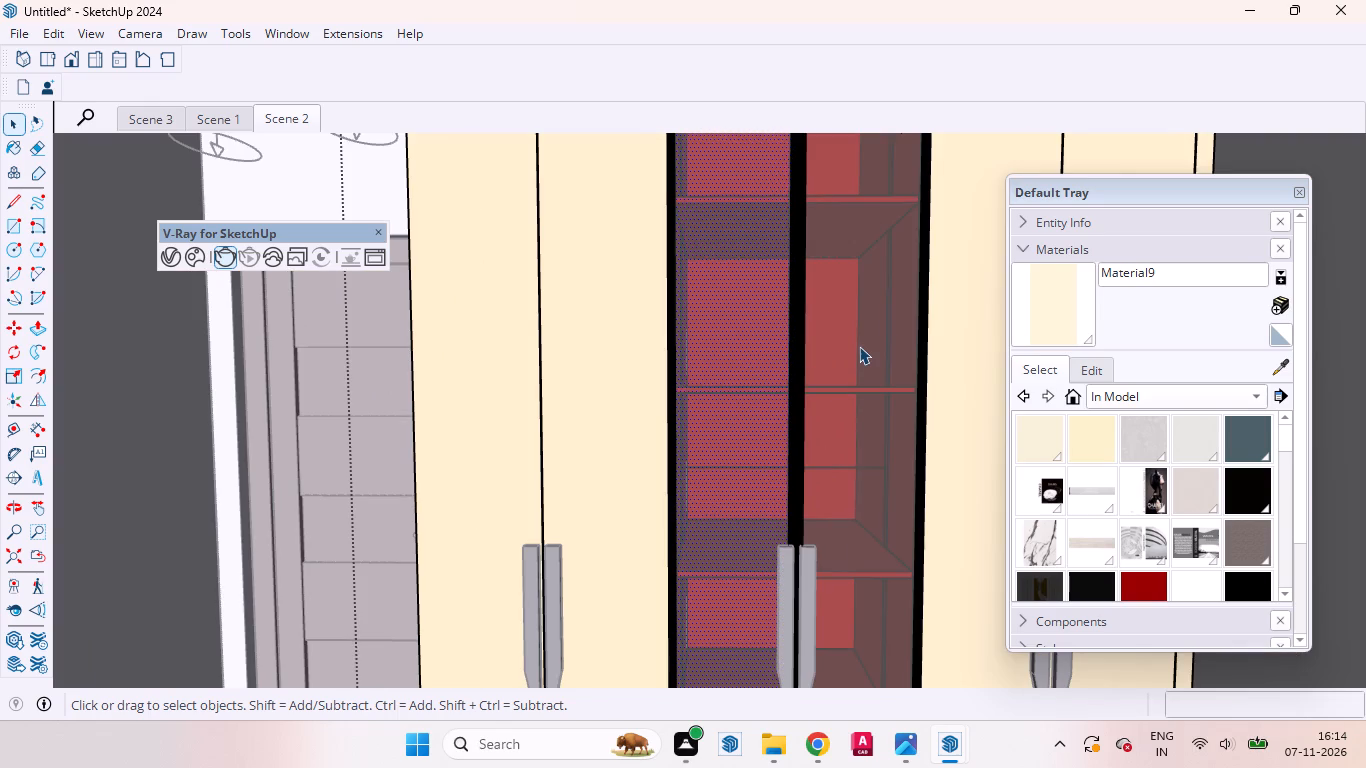
left_click(859, 346)
left_click(758, 346)
left_click(842, 347)
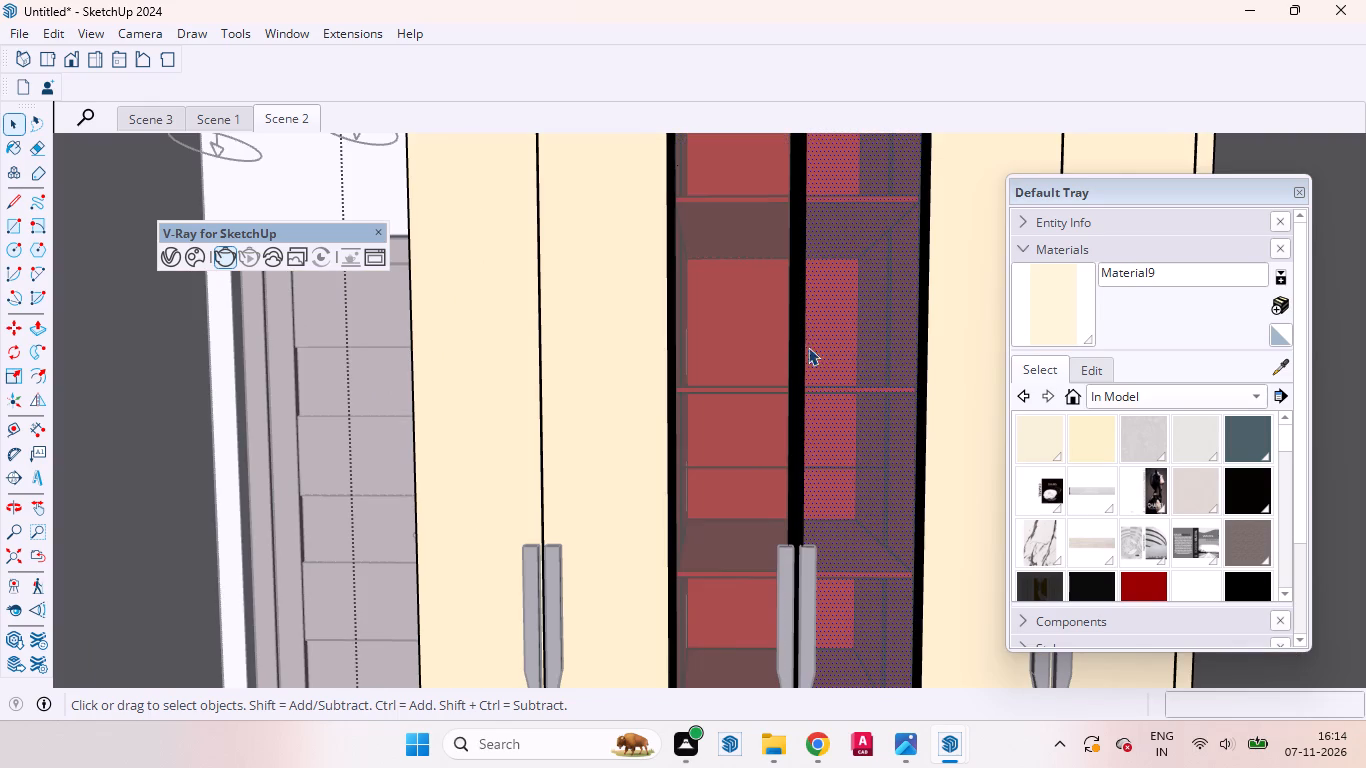
left_click(735, 335)
middle_click_drag(369, 416, 385, 426)
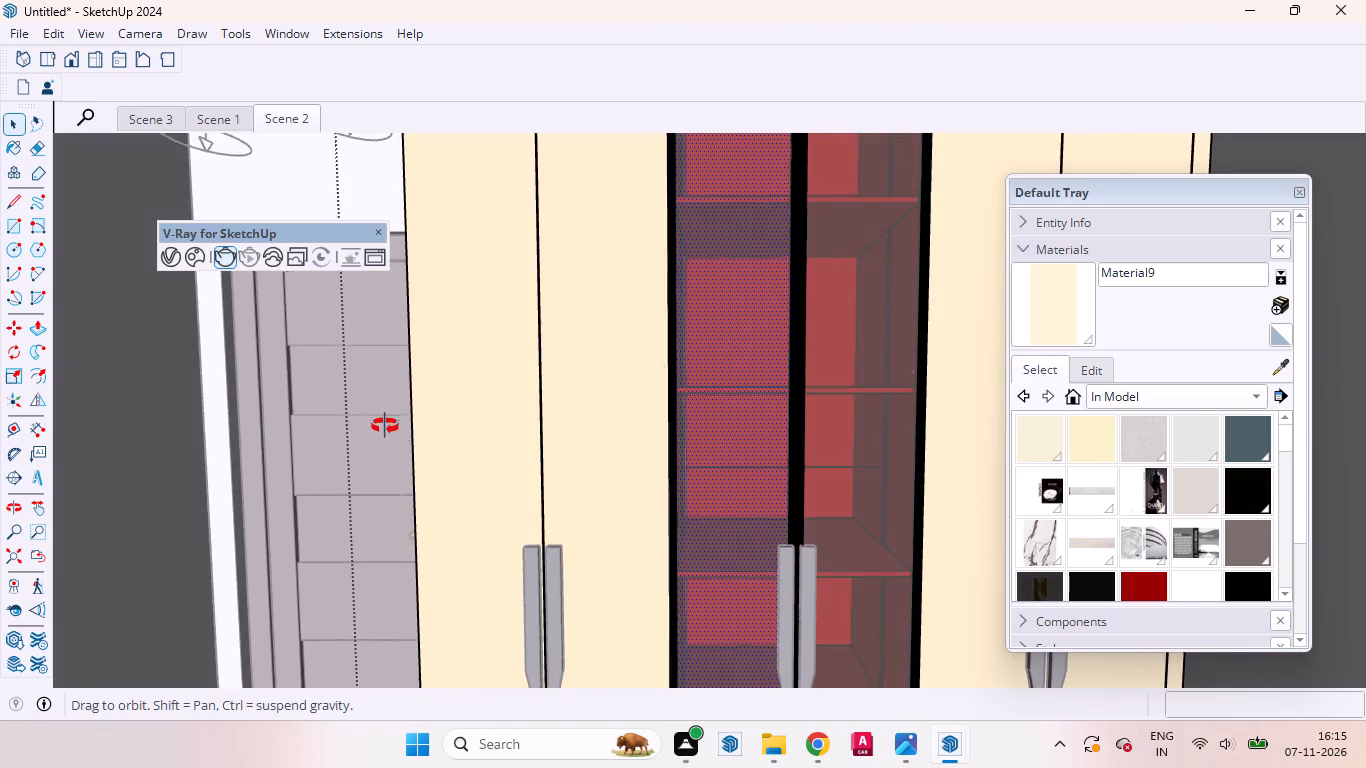
middle_click_drag(385, 426, 736, 580)
scroll(723, 546, "up", 1)
scroll(723, 545, "down", 4)
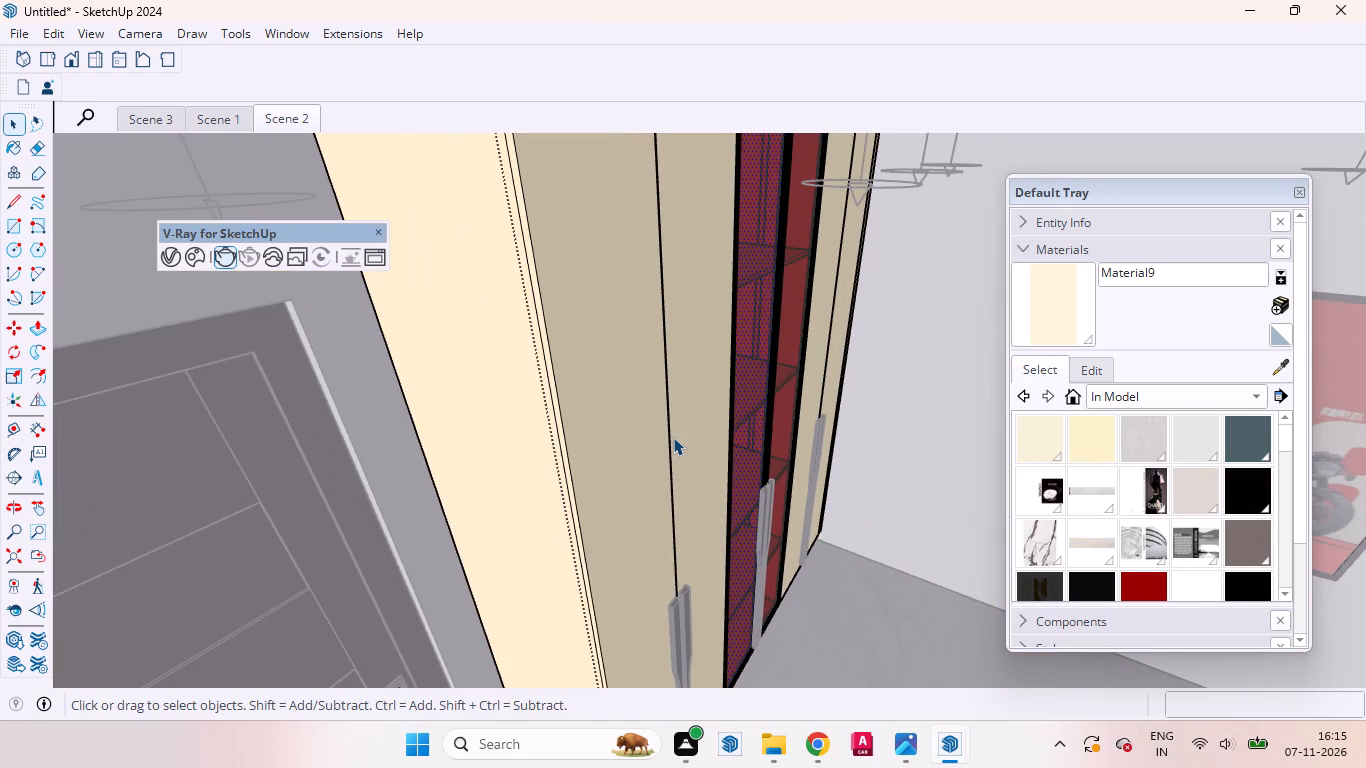
Switch to the Photos app and close the house elevation image elivationt.jpg.
left_click(926, 746)
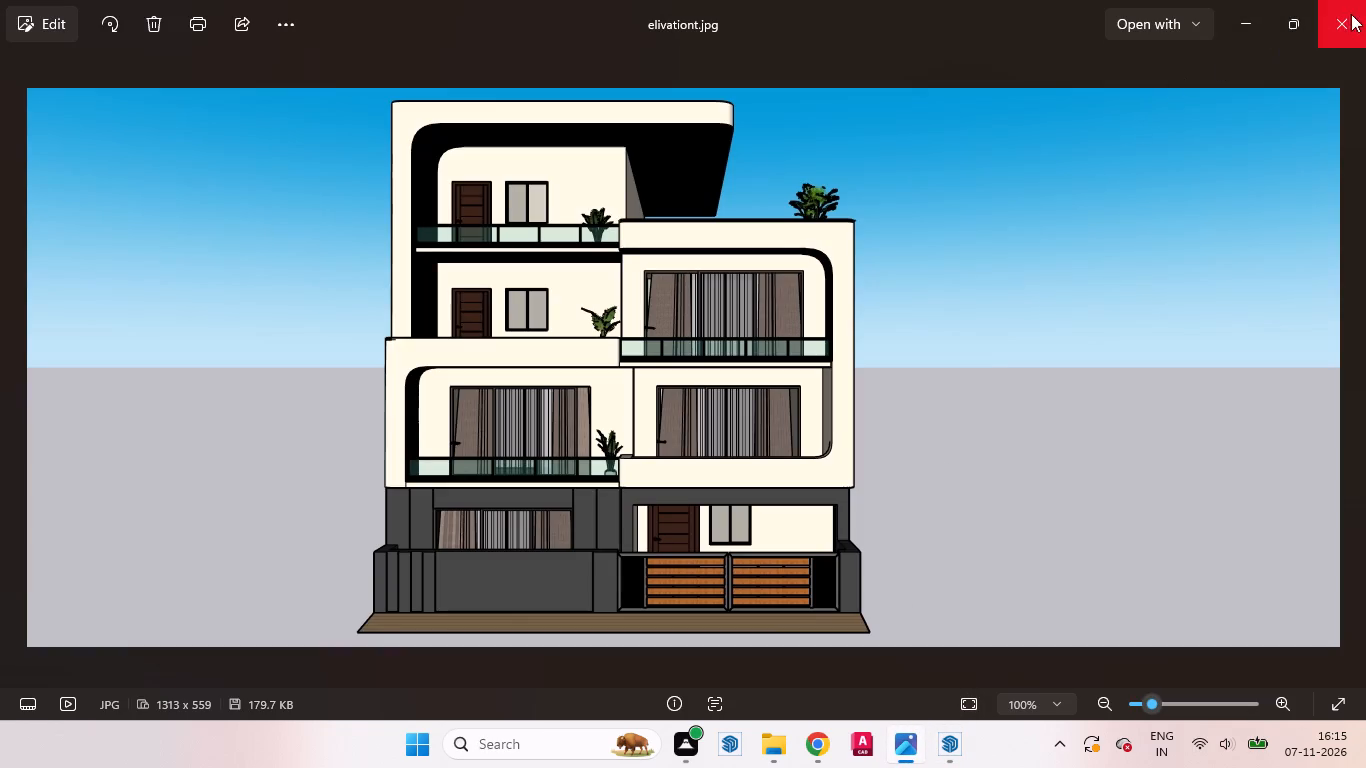
left_click(1362, 13)
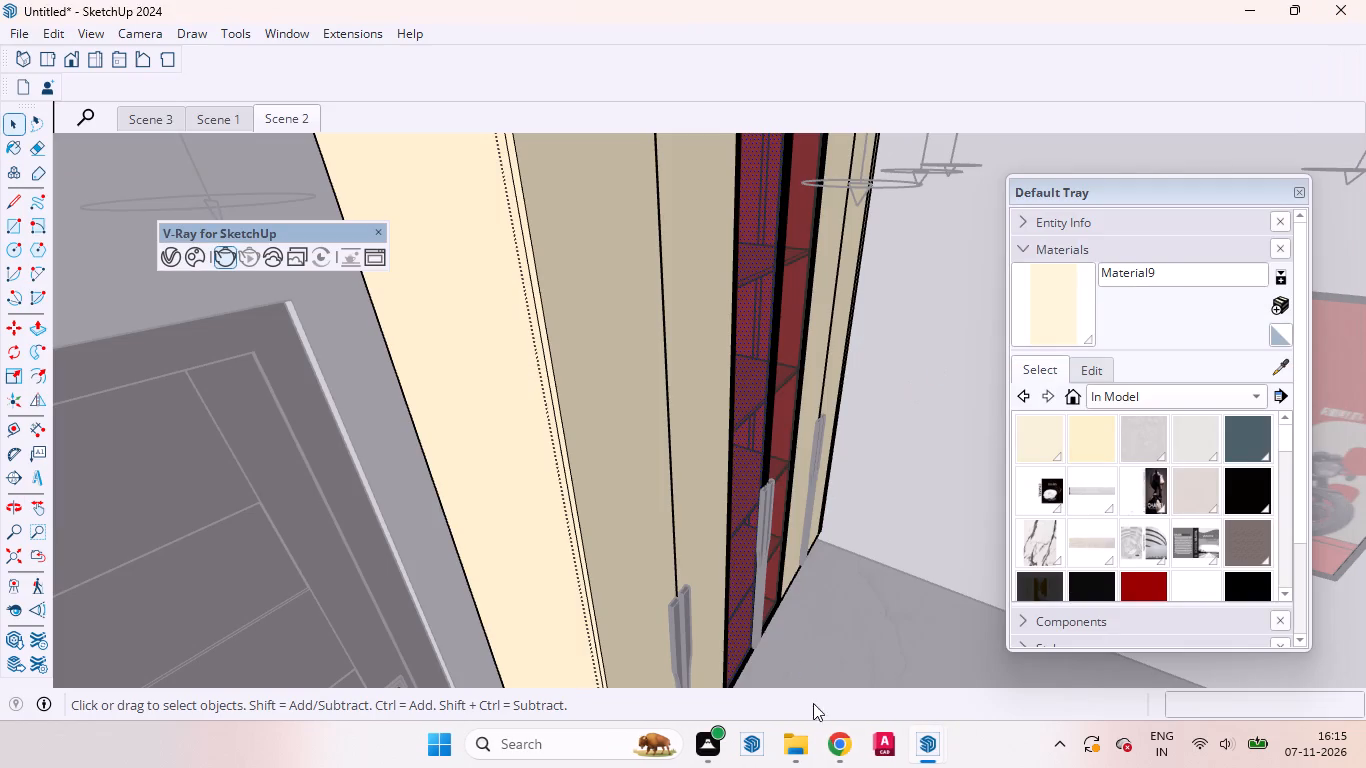
Switch to the V-Ray Frame Buffer and examine the rendered wardrobe's glazed doors, shelves and black handles up close.
left_click(923, 738)
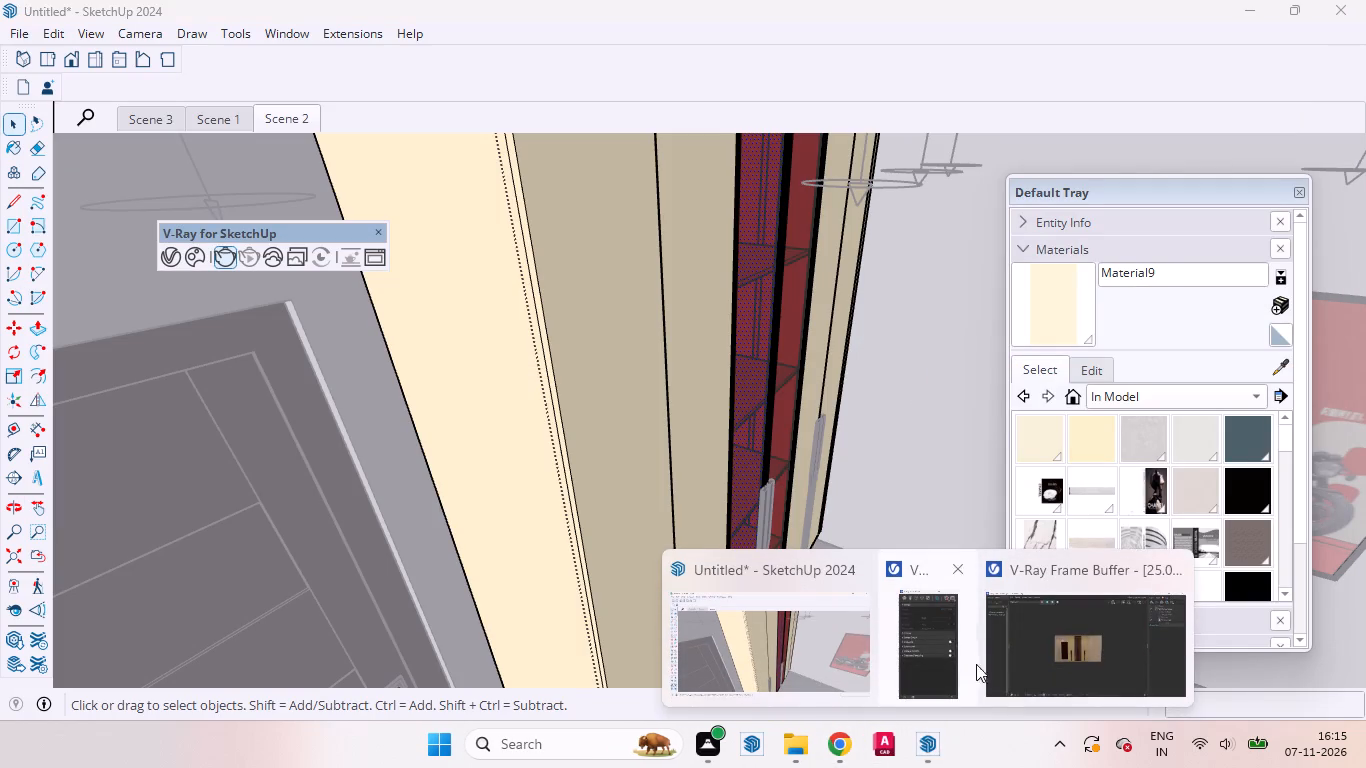
left_click(1042, 629)
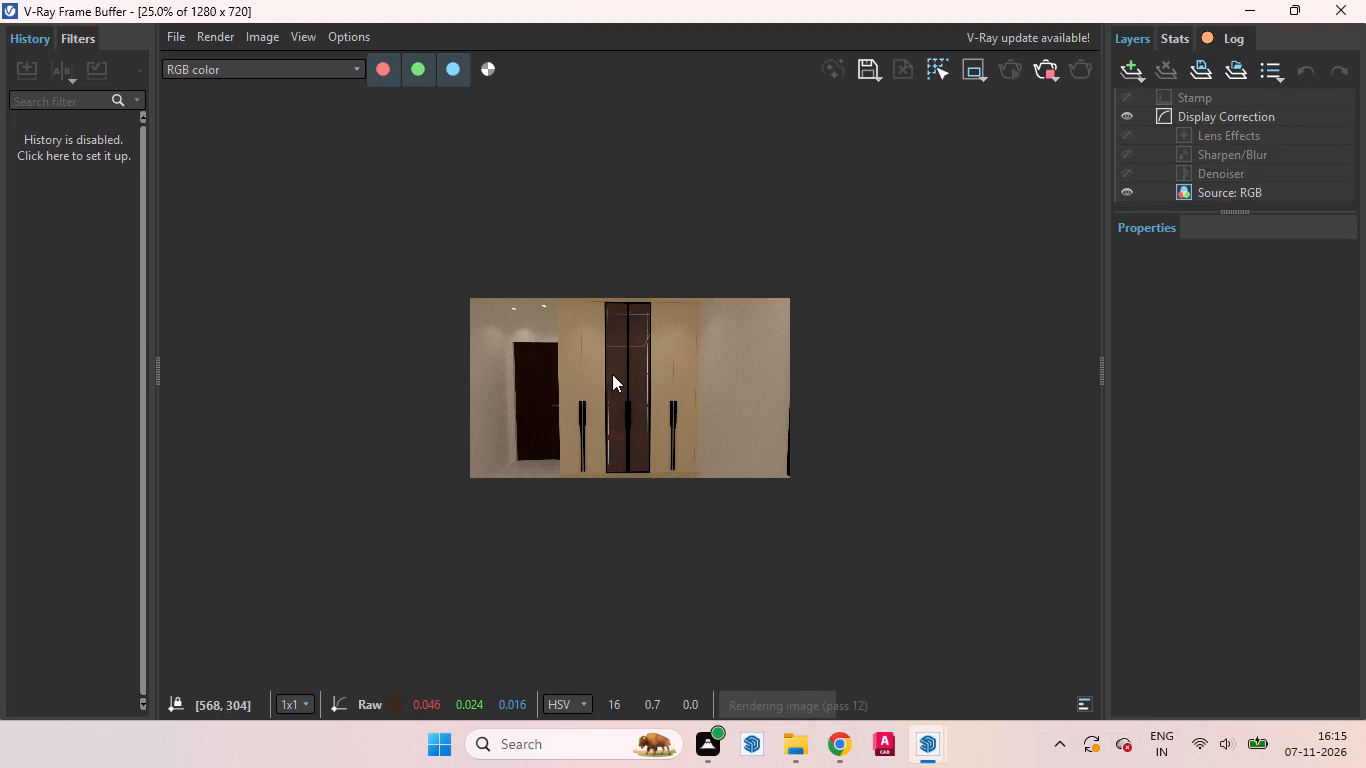
scroll(612, 374, "up", 4)
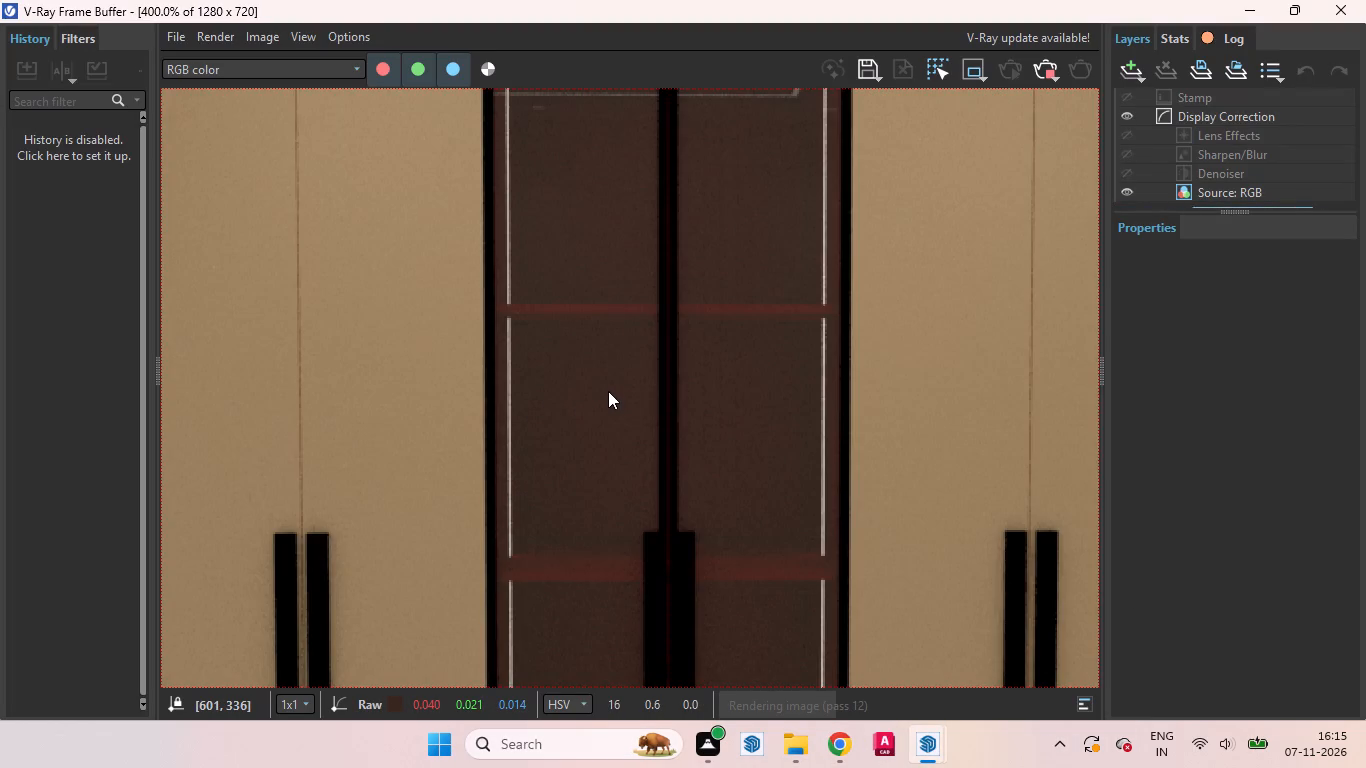
scroll(608, 391, "down", 4)
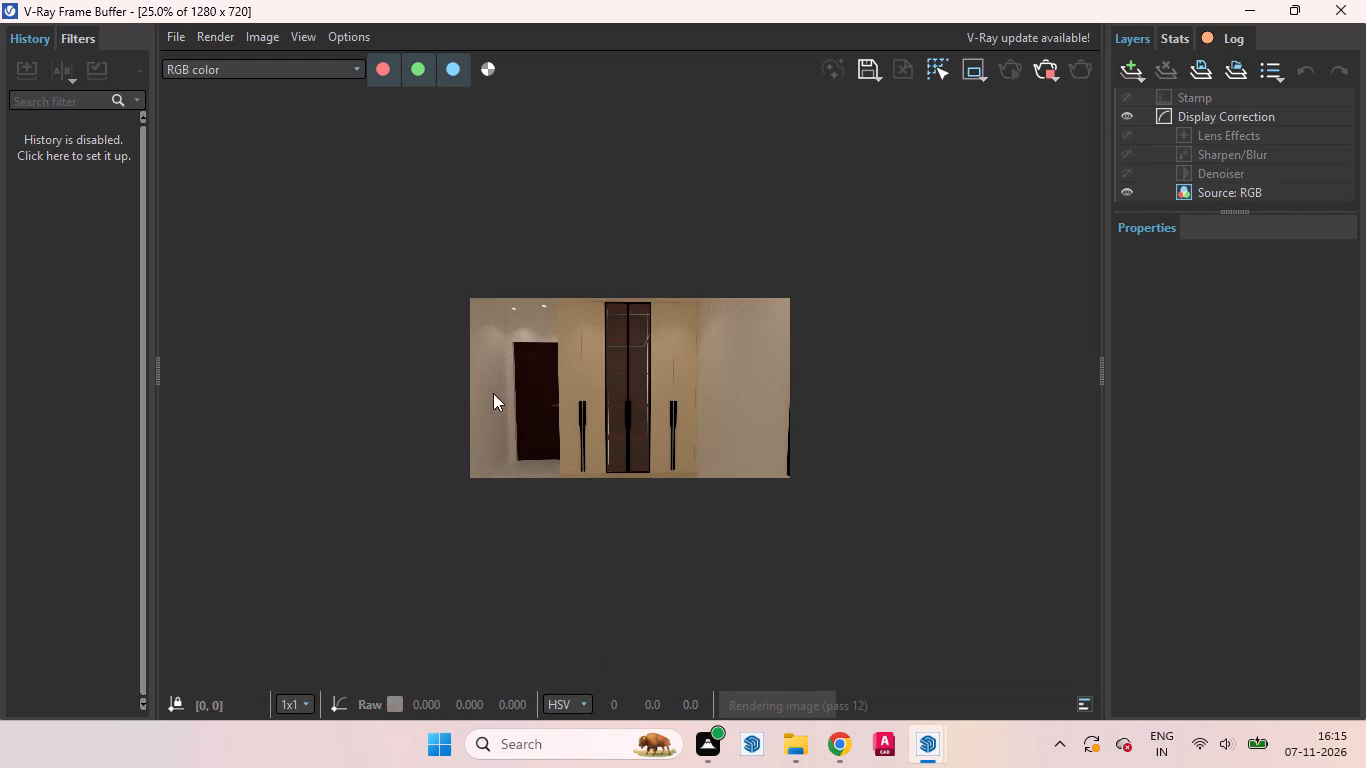
scroll(535, 386, "down", 1)
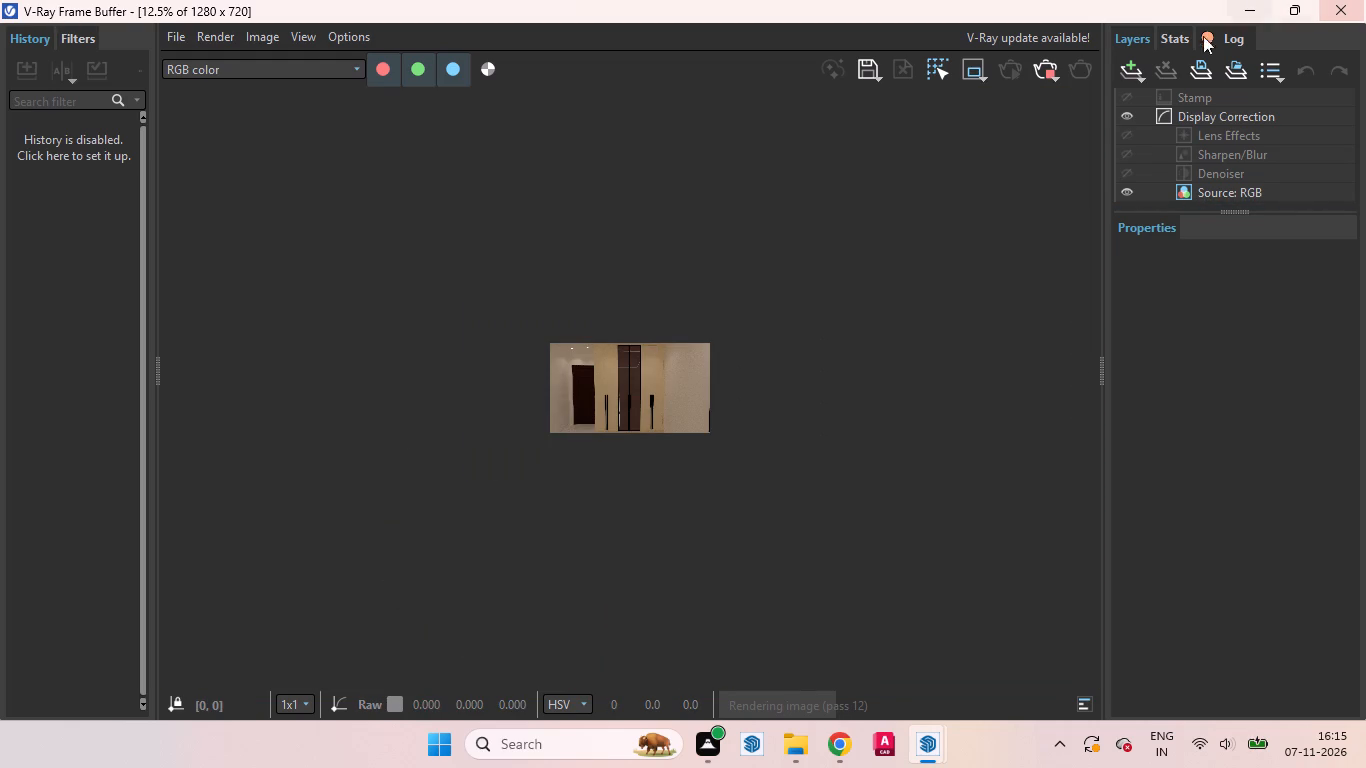
scroll(621, 414, "up", 5)
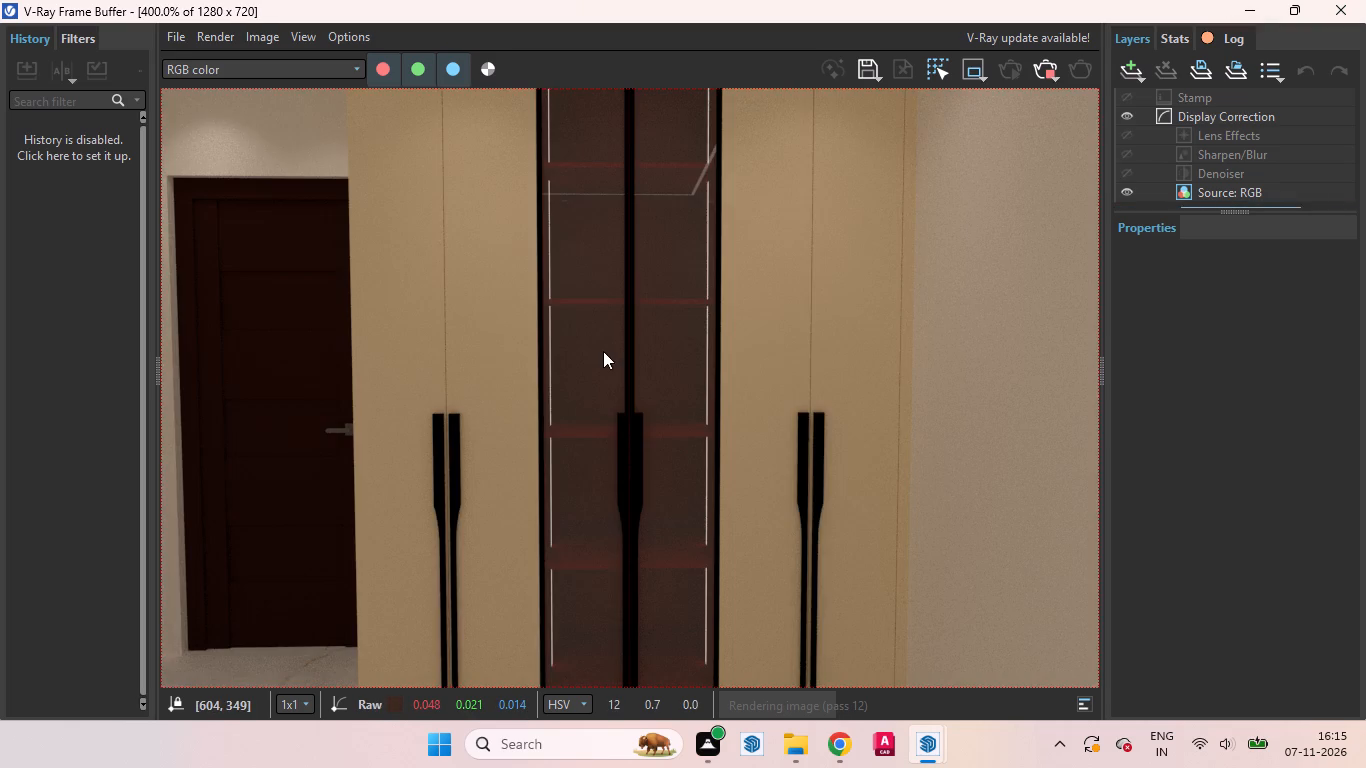
scroll(819, 385, "down", 1)
scroll(750, 439, "down", 1)
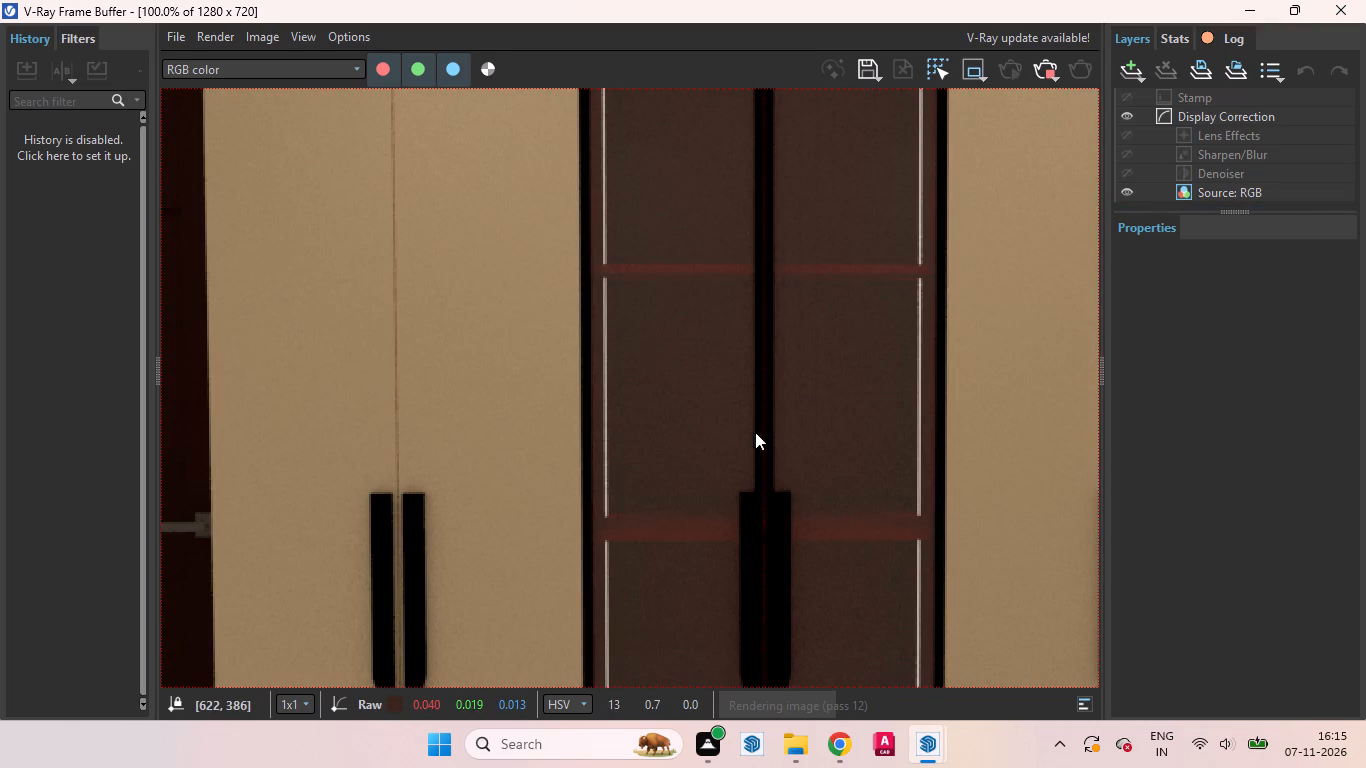
scroll(755, 432, "down", 1)
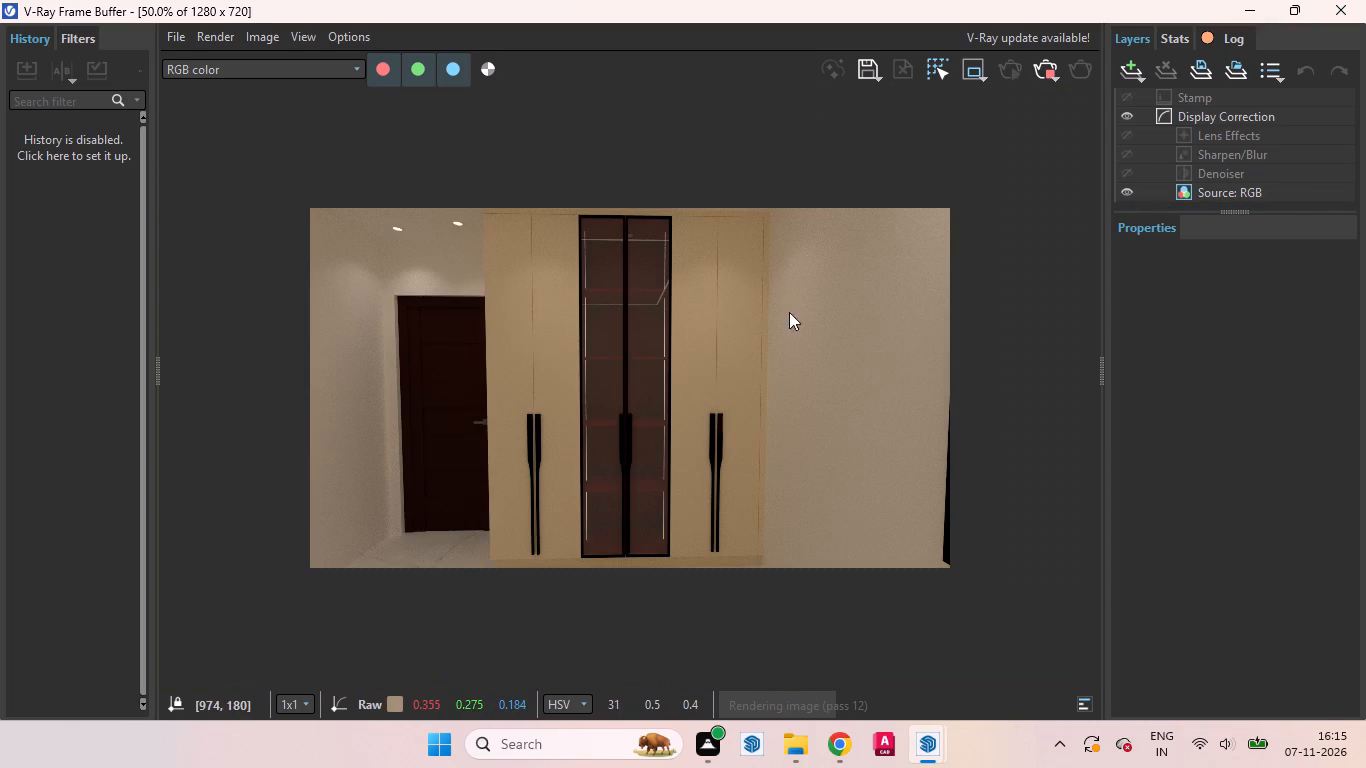
Examine the render's floor, dark entrance door and the wardrobe's lower front with its handles and plinth.
scroll(409, 559, "up", 1)
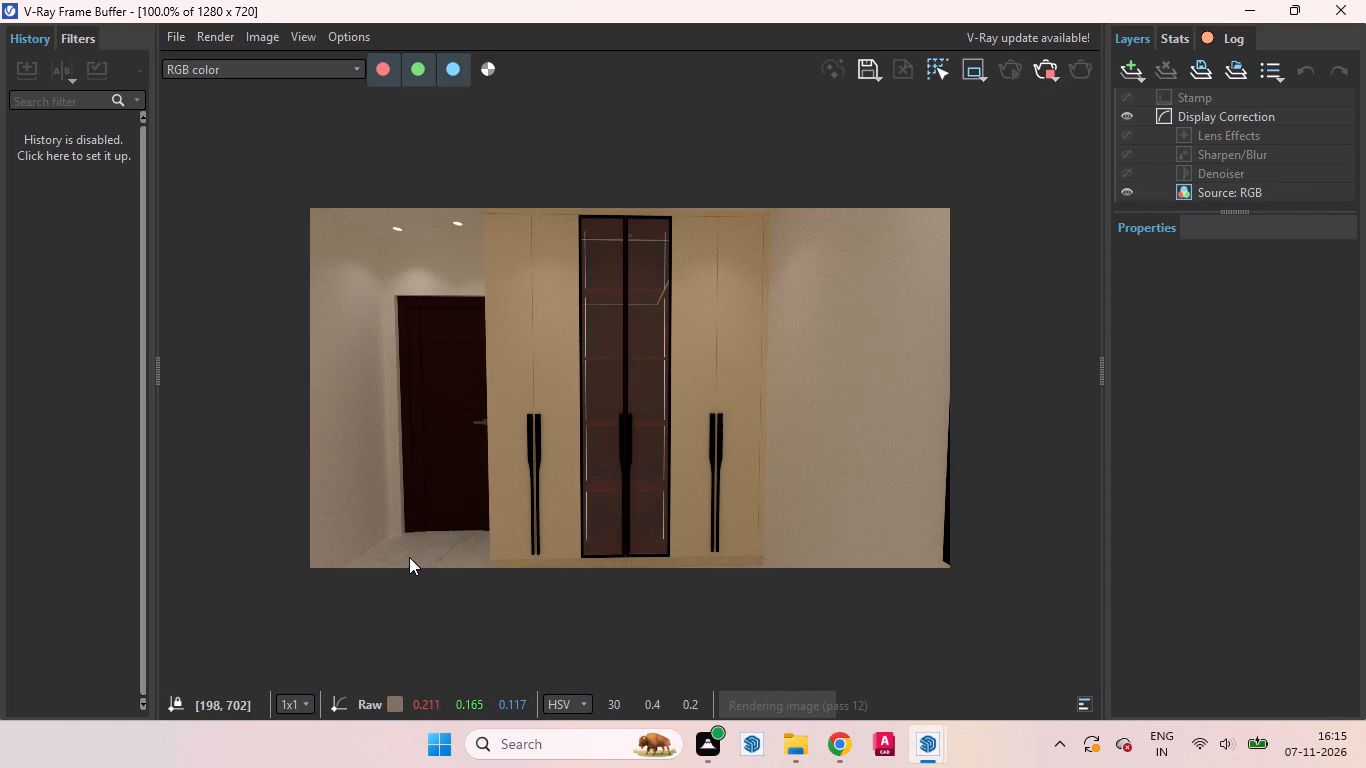
scroll(464, 486, "down", 1)
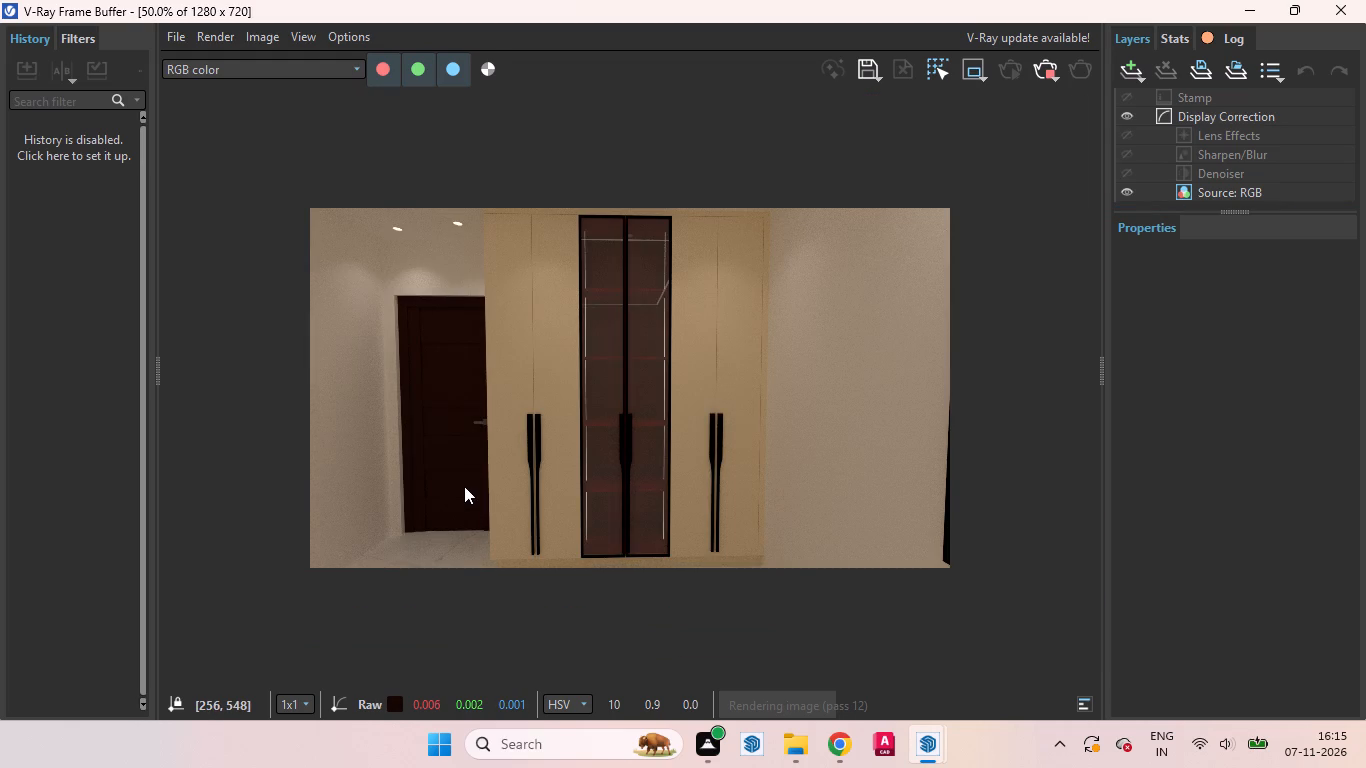
scroll(409, 309, "up", 2)
scroll(409, 309, "down", 1)
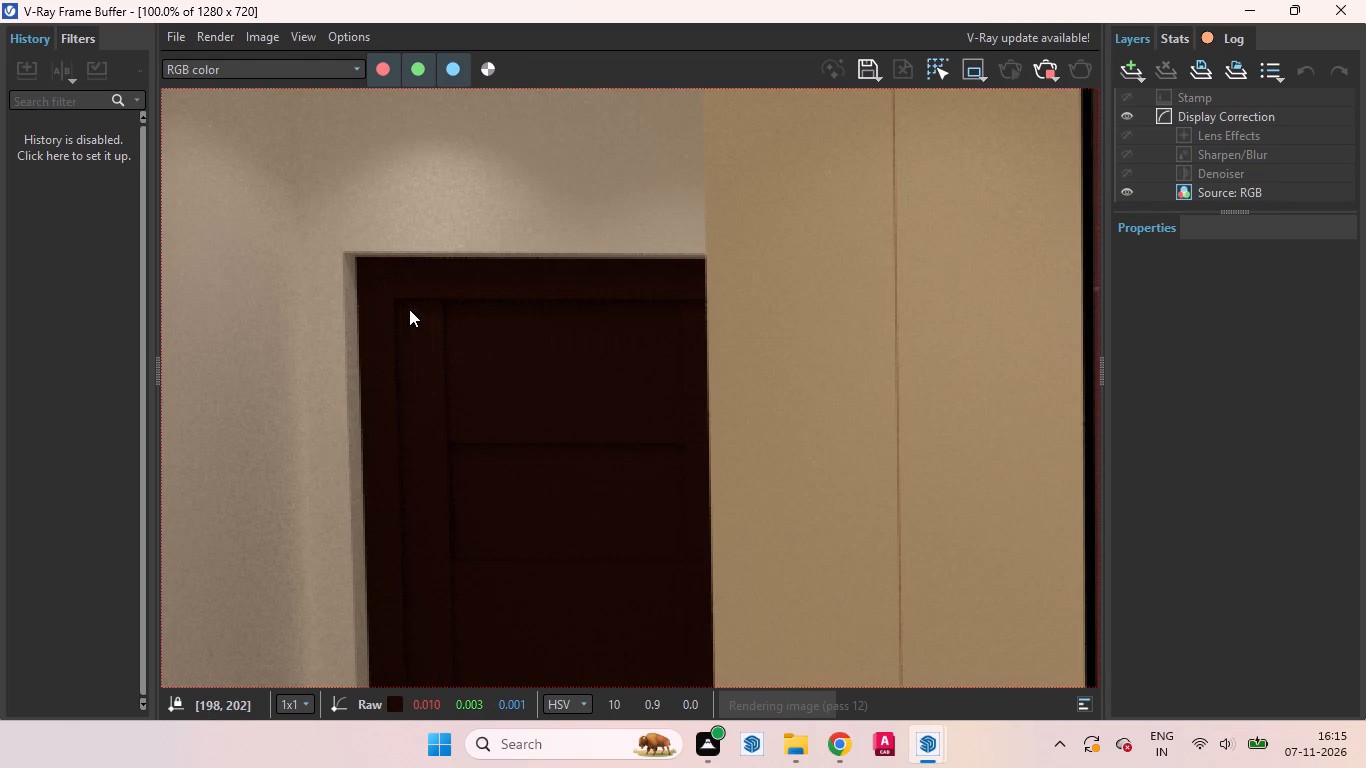
scroll(409, 309, "down", 1)
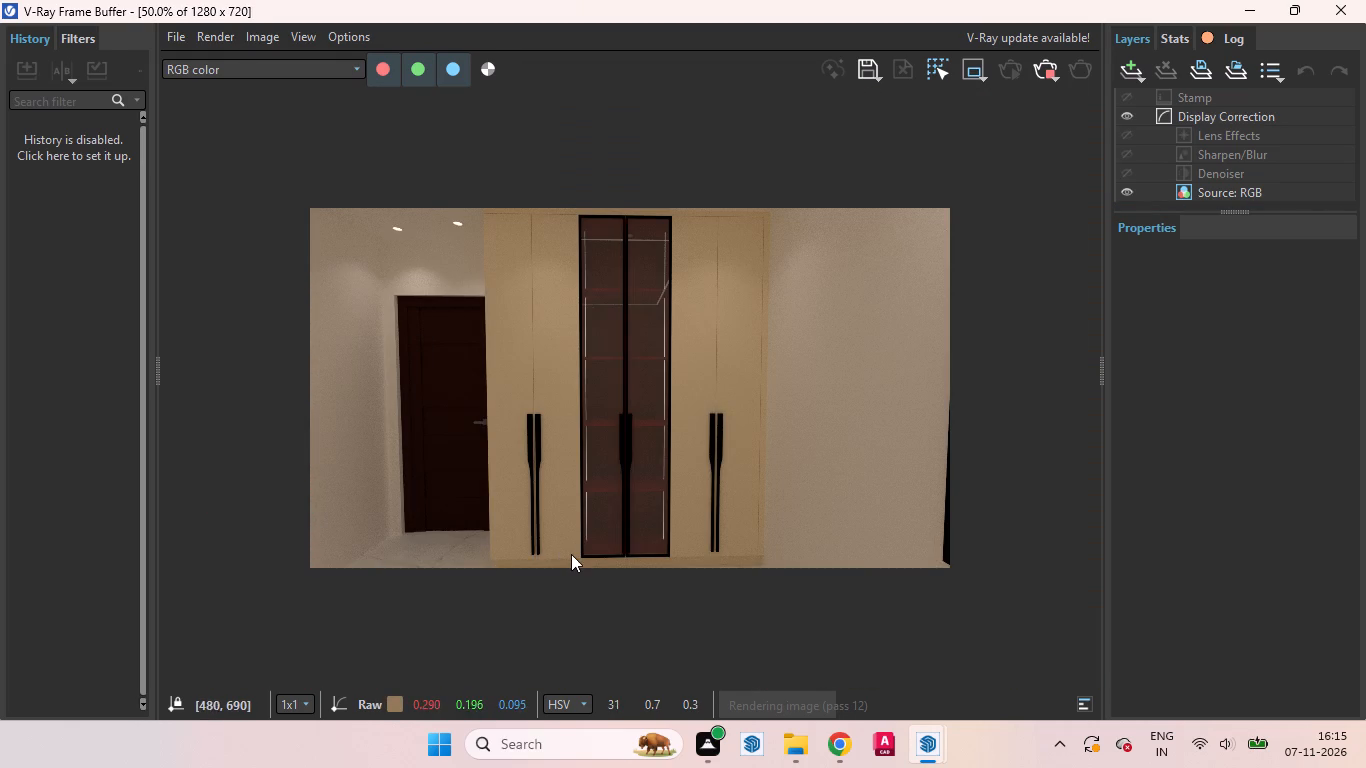
scroll(573, 554, "up", 1)
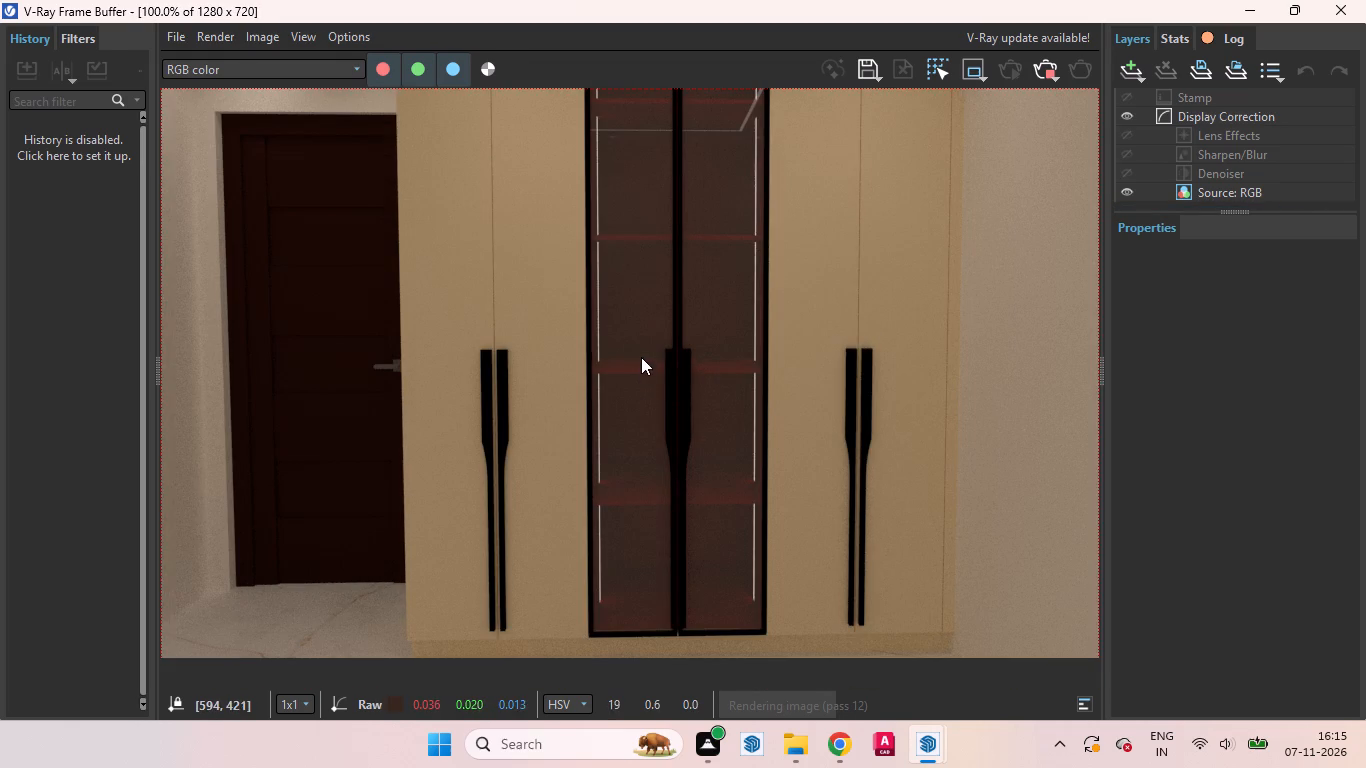
scroll(642, 410, "down", 1)
scroll(726, 555, "up", 1)
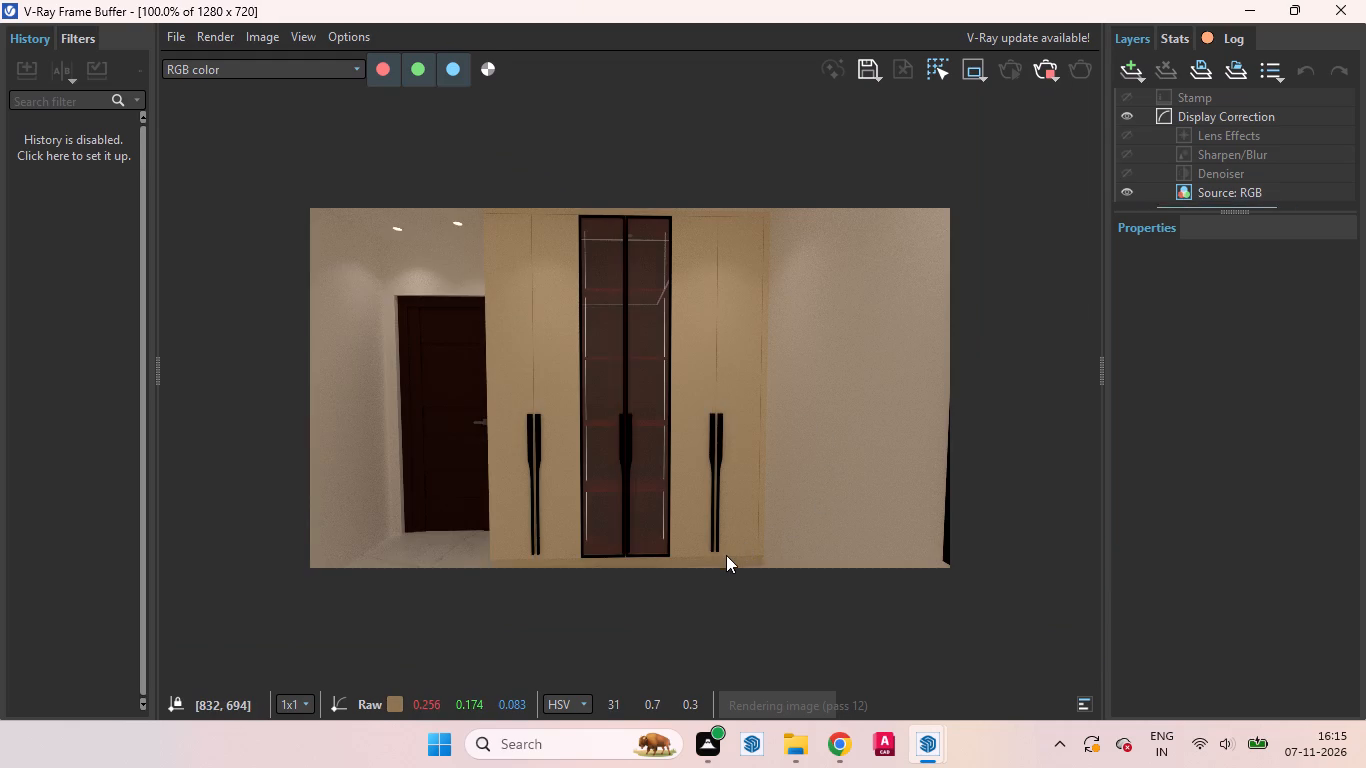
scroll(726, 555, "up", 2)
scroll(671, 451, "down", 2)
scroll(483, 417, "up", 2)
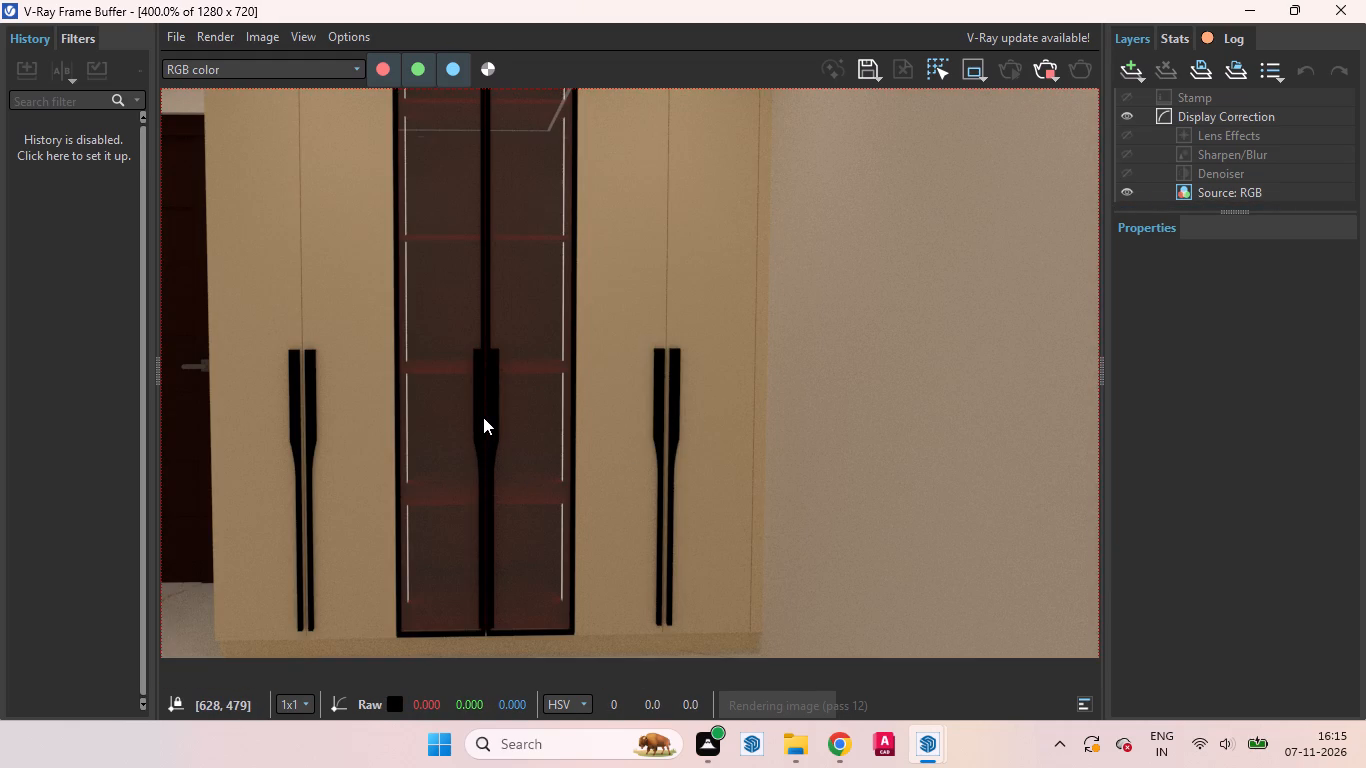
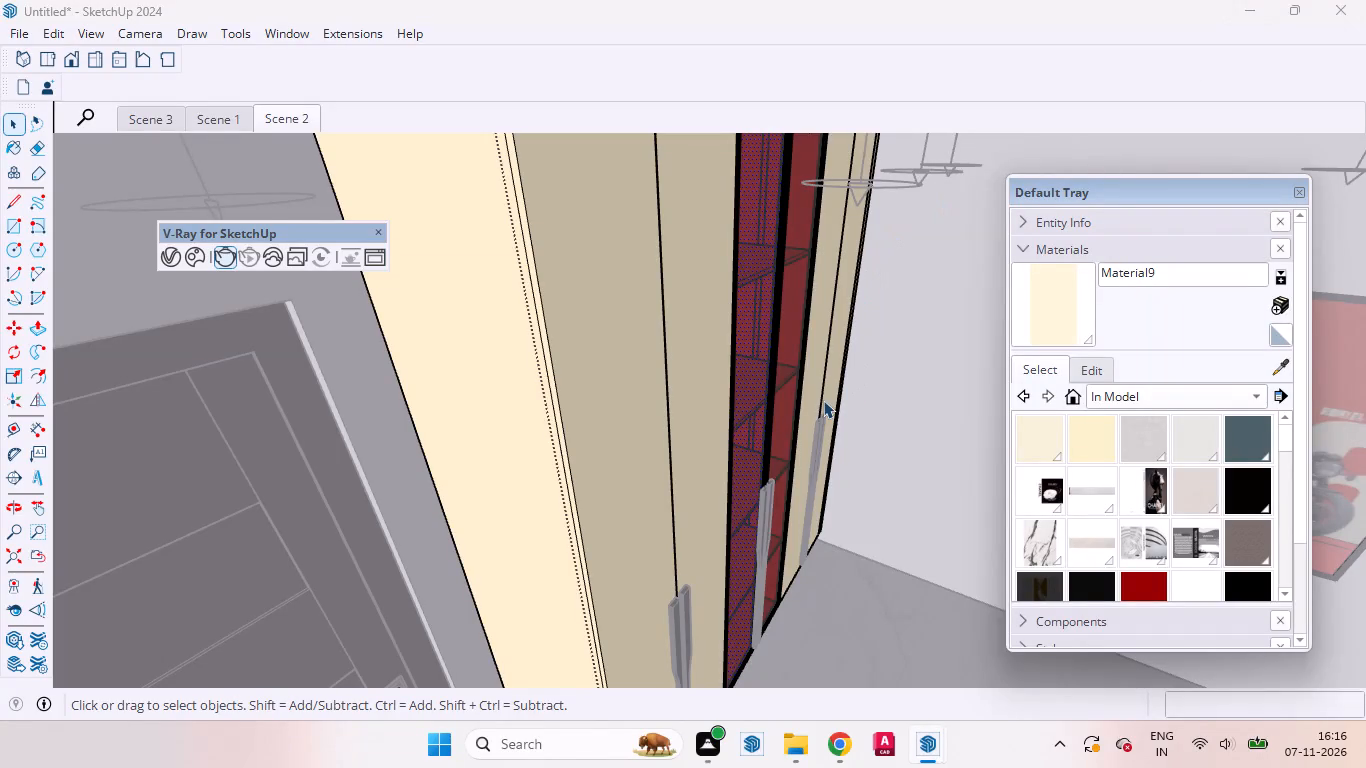
Go to the top view and examine the room's exterior and the separate square slab beside it, selecting the slab.
left_click(39, 50)
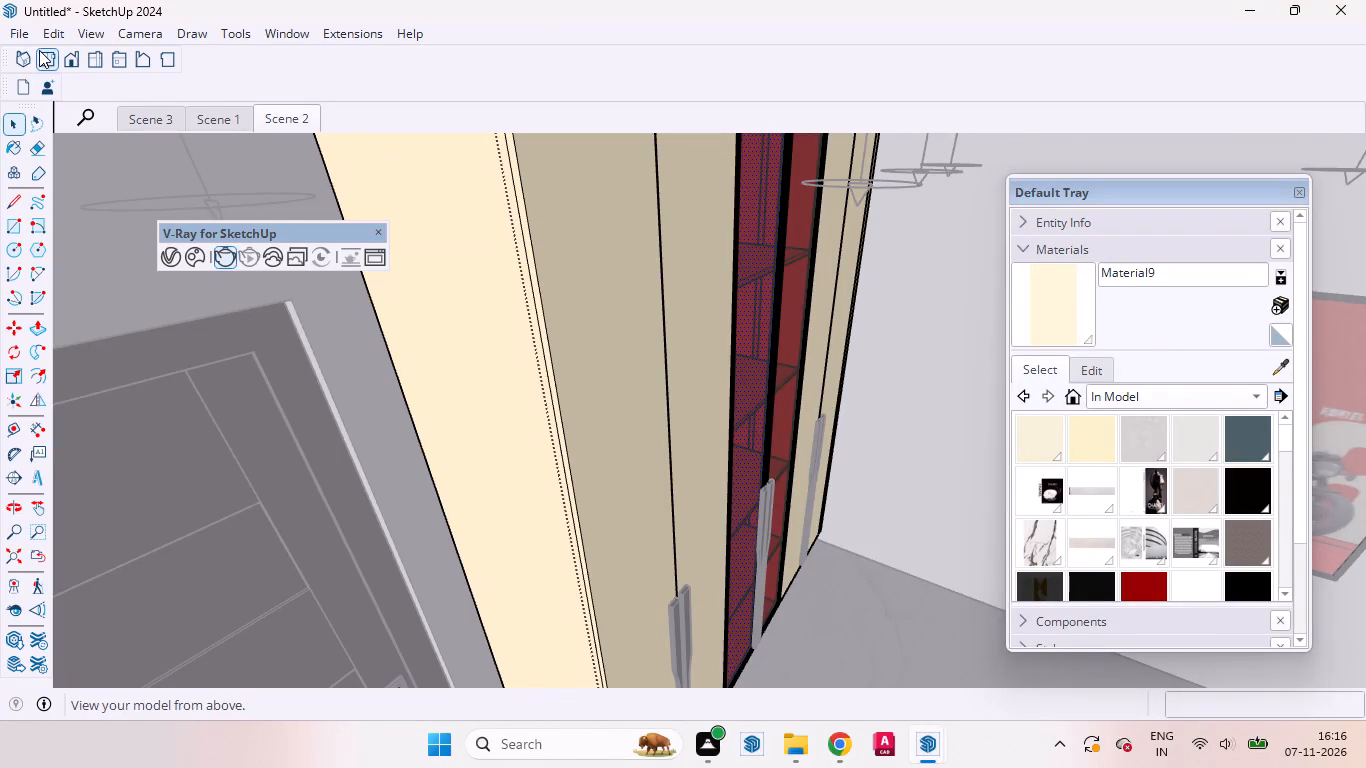
scroll(647, 359, "down", 18)
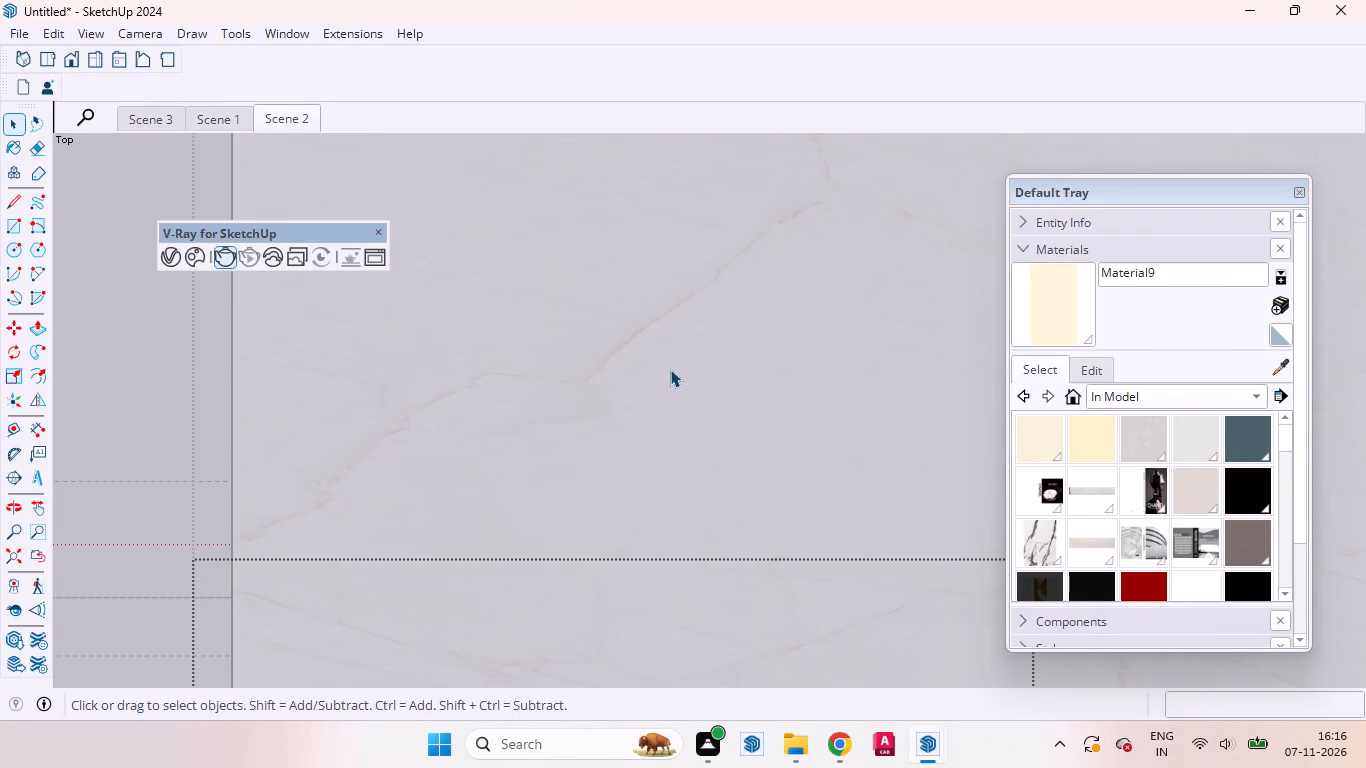
scroll(615, 380, "down", 20)
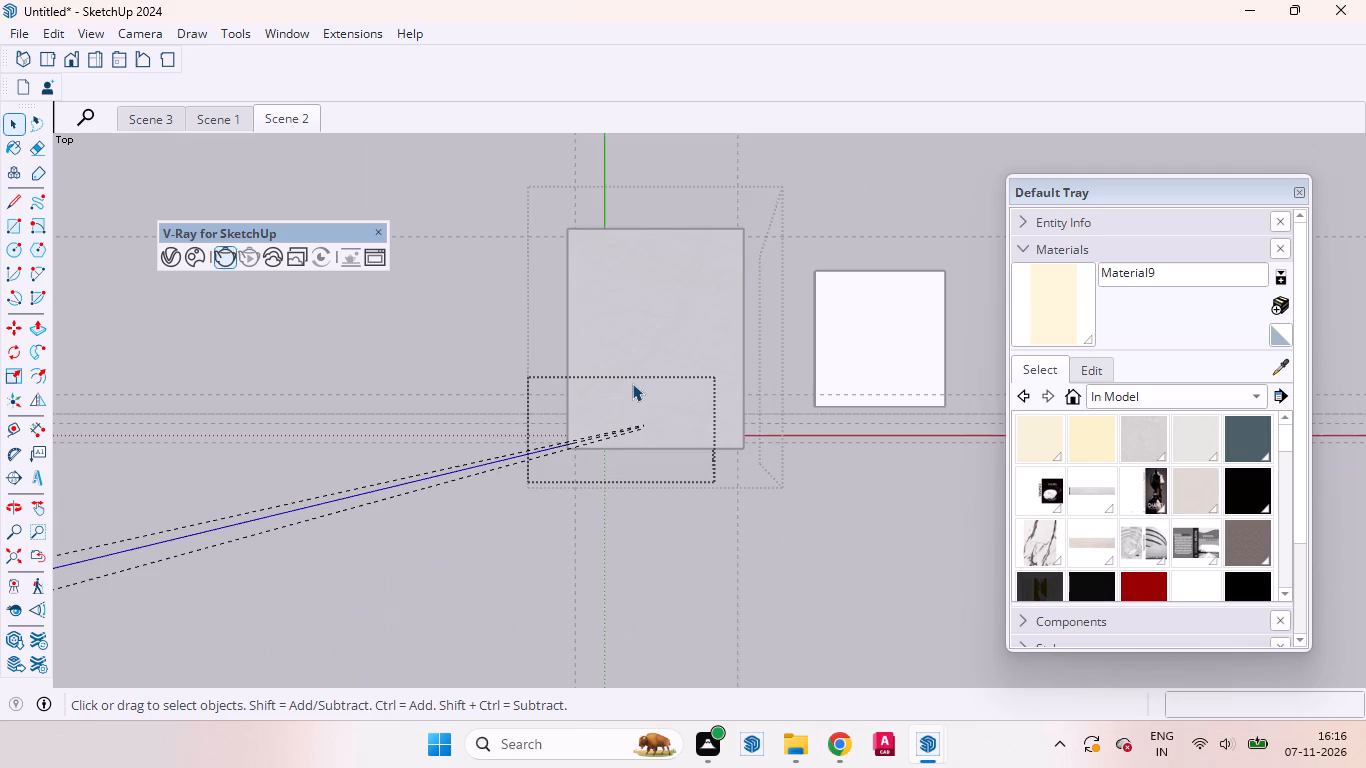
left_click(768, 488)
scroll(878, 348, "up", 5)
left_click(875, 354)
middle_click_drag(895, 420, 780, 239)
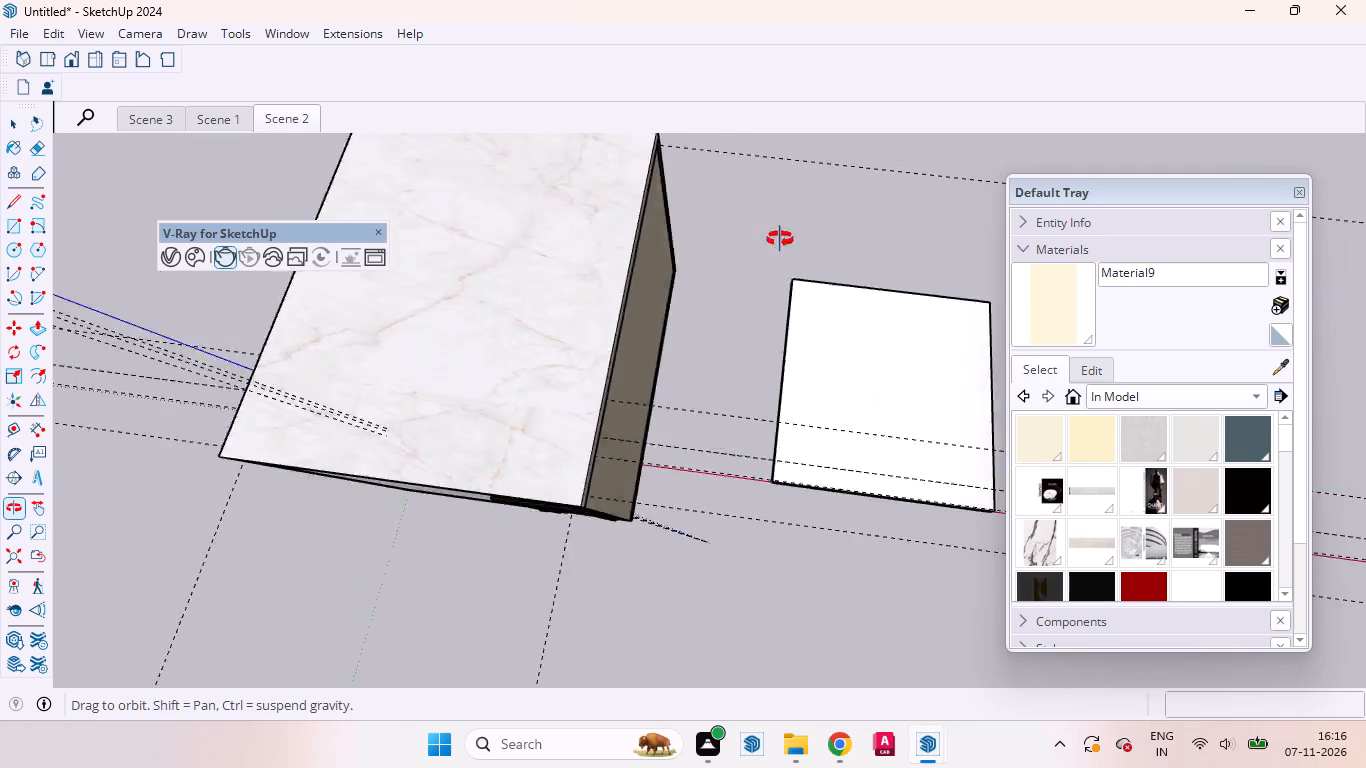
middle_click_drag(780, 239, 744, 95)
scroll(872, 477, "down", 4)
left_click(864, 491)
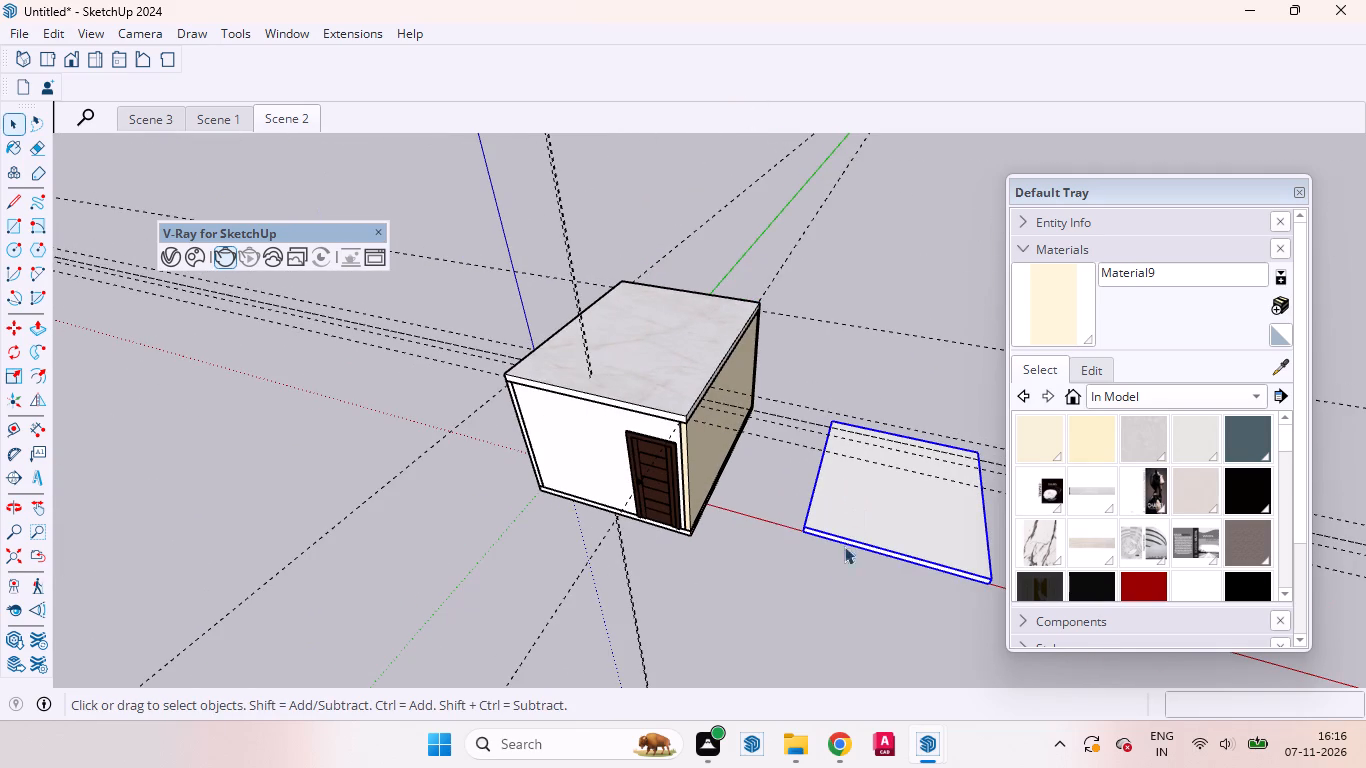
left_click(843, 610)
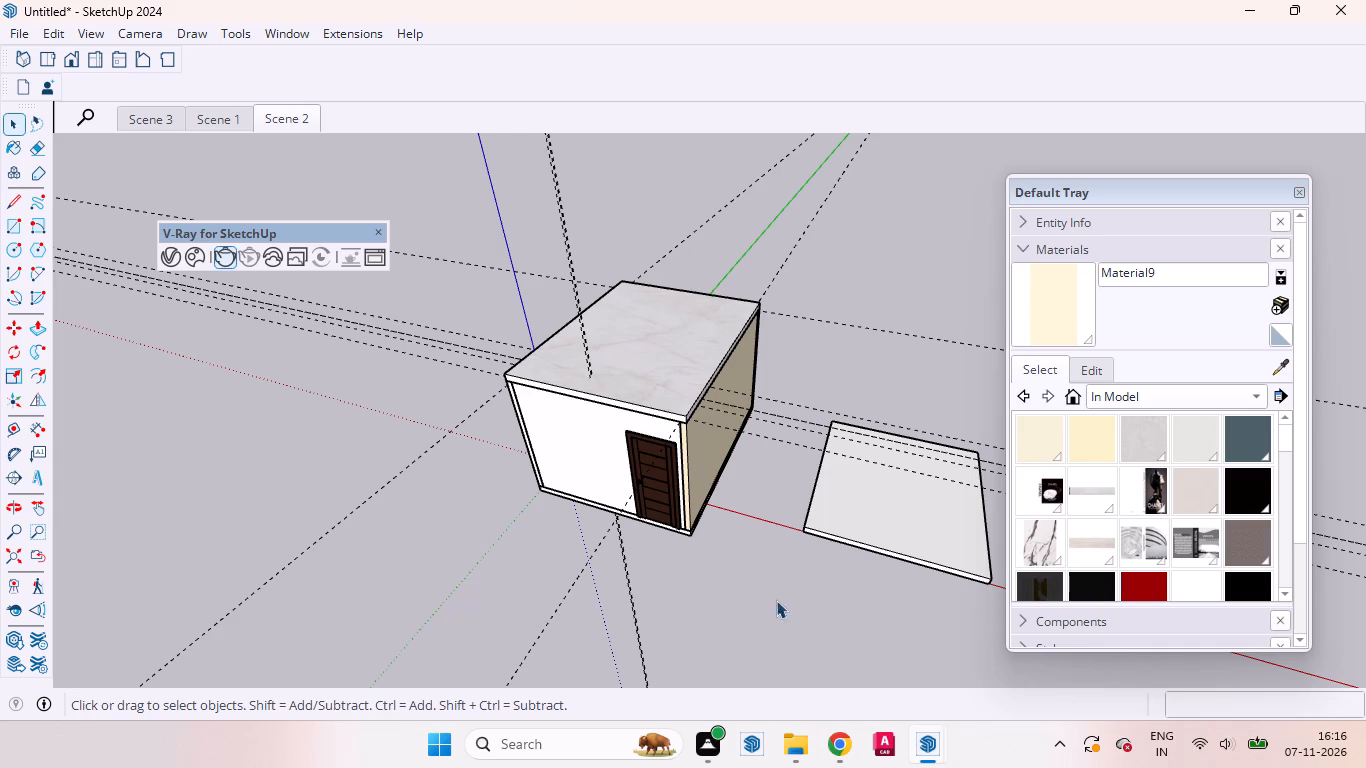
scroll(774, 602, "down", 3)
middle_click_drag(842, 562, 428, 496)
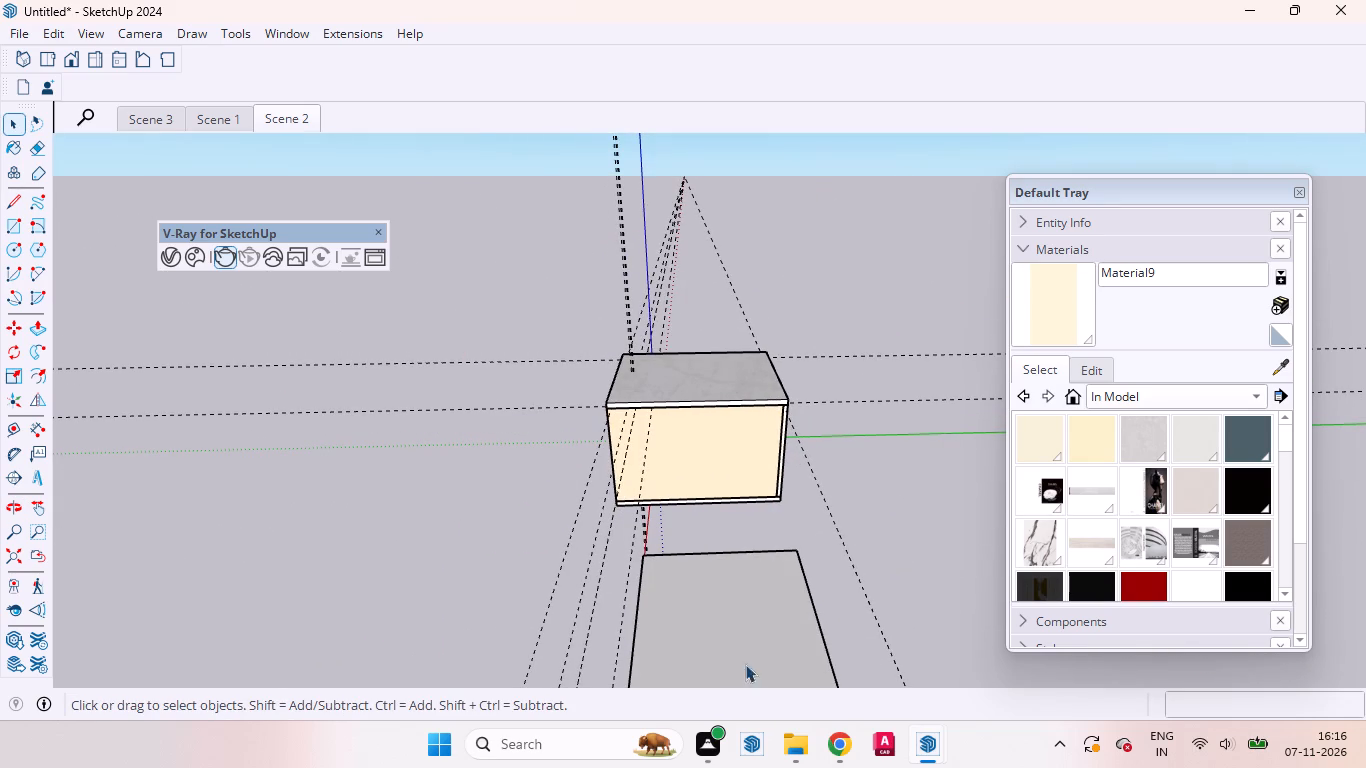
left_click(749, 641)
scroll(720, 443, "down", 5)
middle_click_drag(729, 569, 1122, 653)
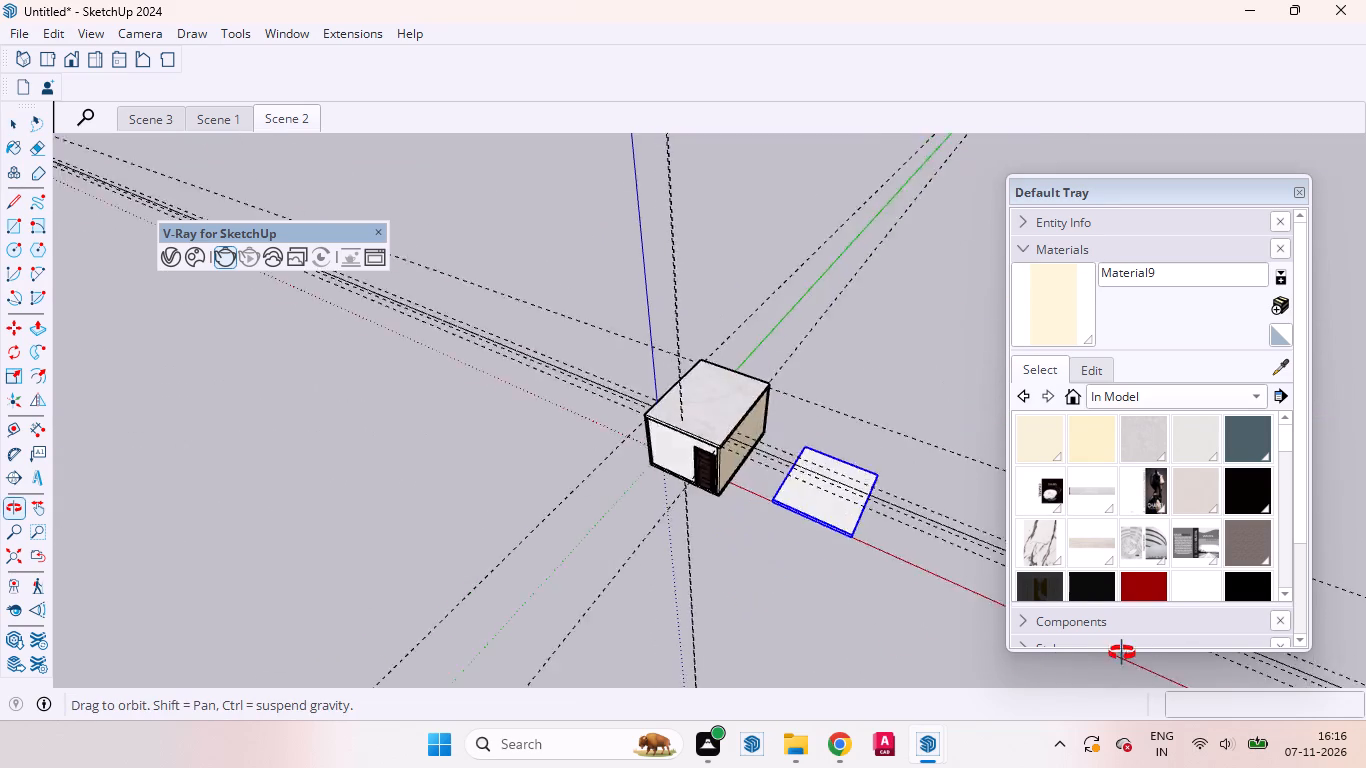
middle_click_drag(1122, 653, 1152, 619)
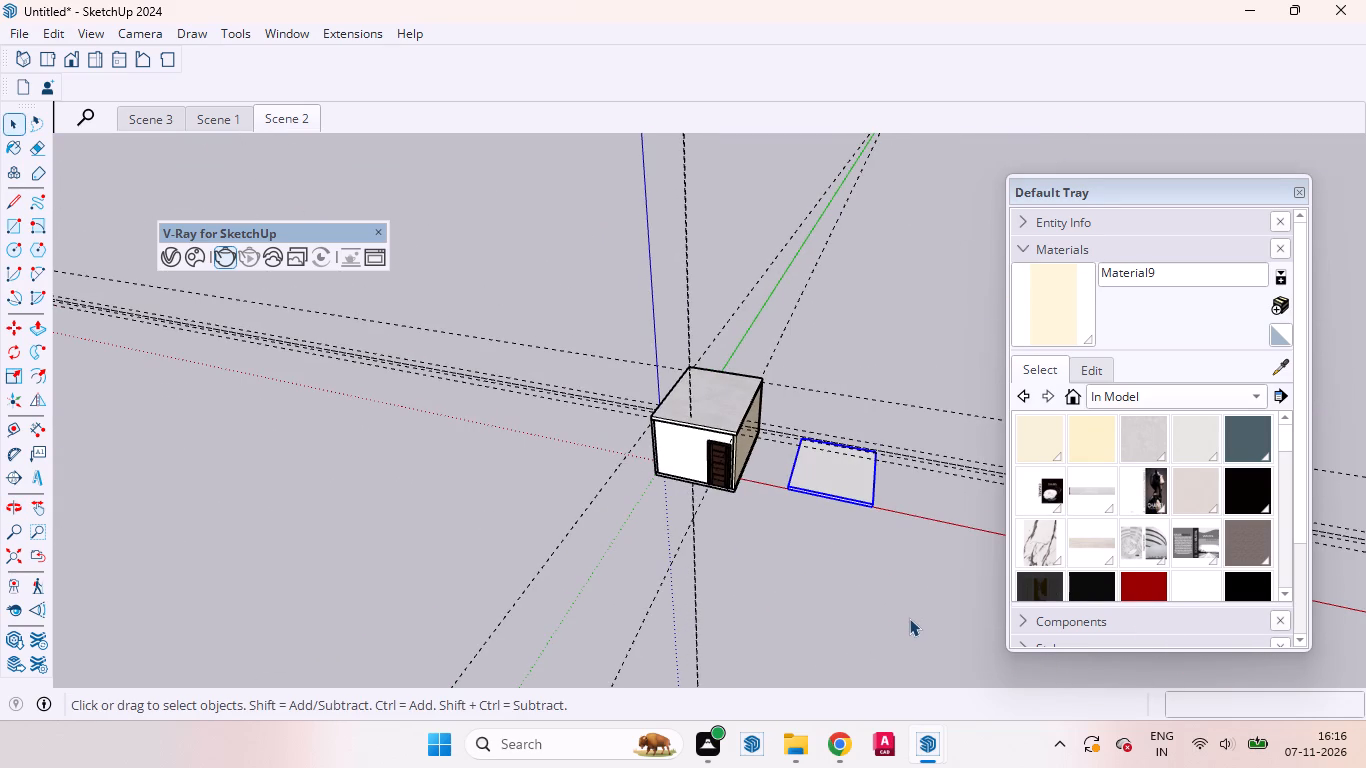
scroll(909, 618, "up", 2)
middle_click_drag(921, 620, 621, 679)
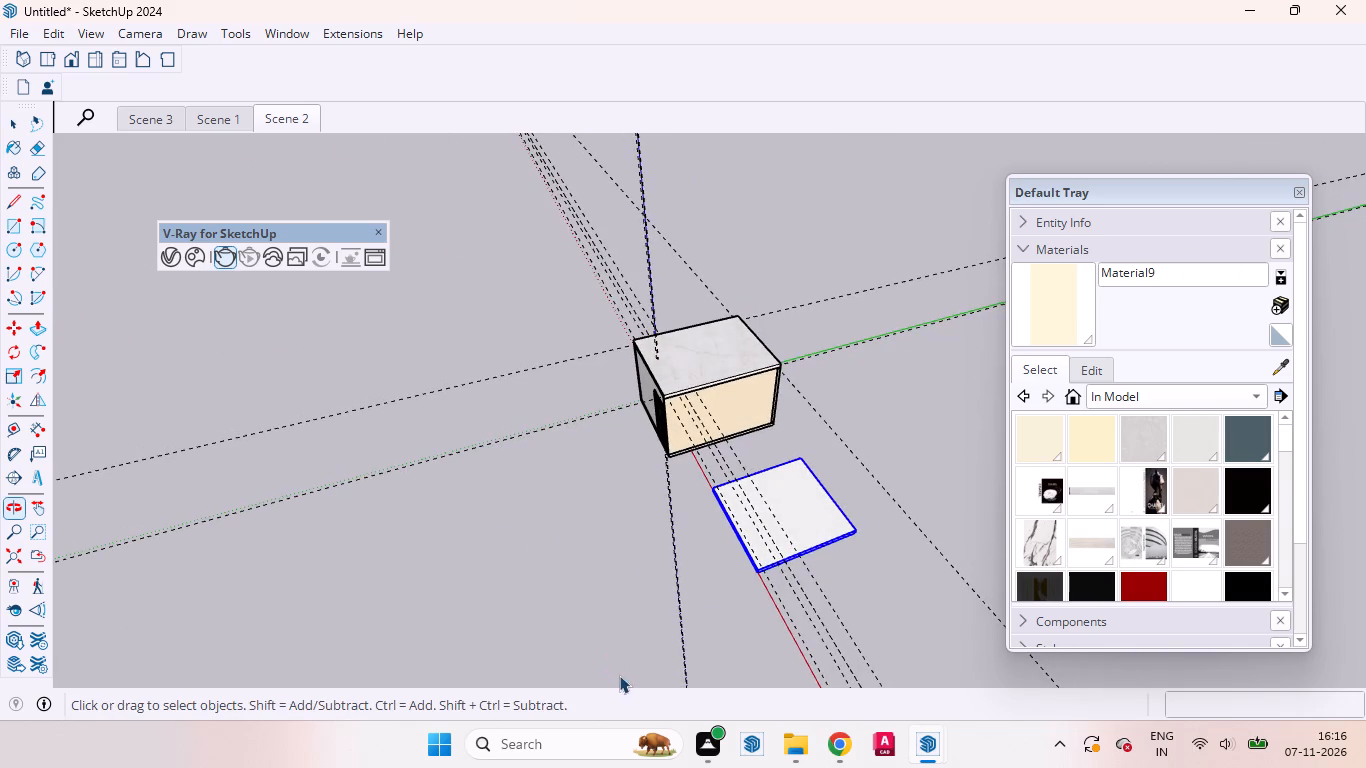
scroll(656, 571, "up", 3)
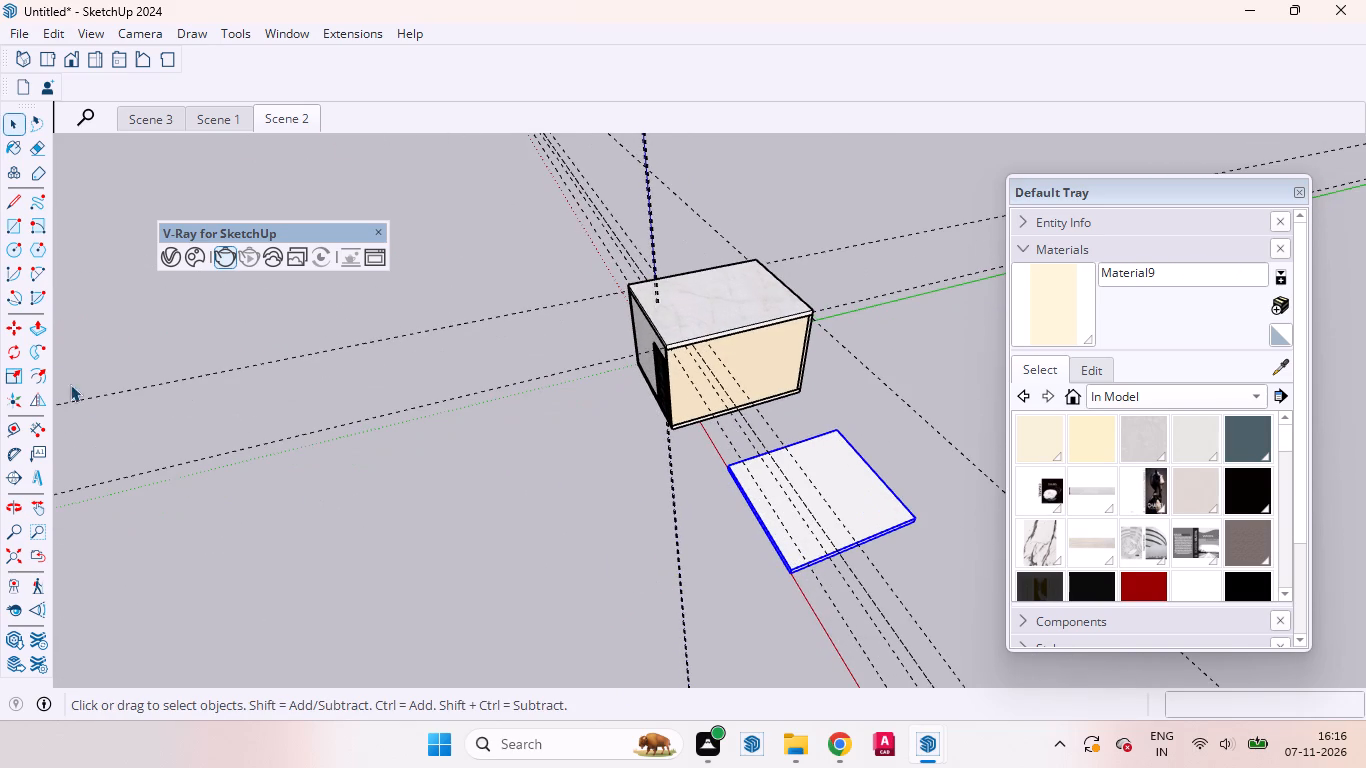
Open the square slab's group and draw a circle of about 5' 1" radius around the middle of its top face.
left_click(17, 258)
scroll(882, 507, "up", 5)
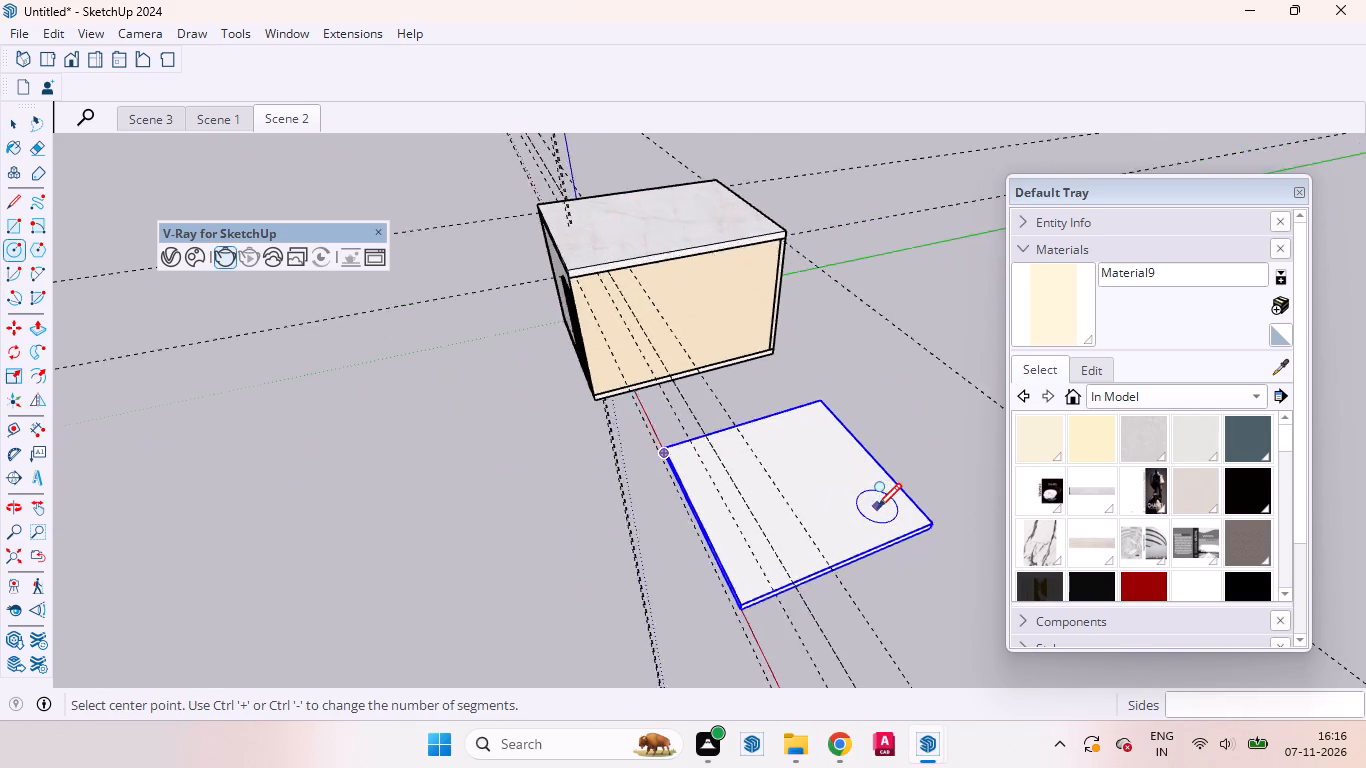
scroll(877, 506, "up", 1)
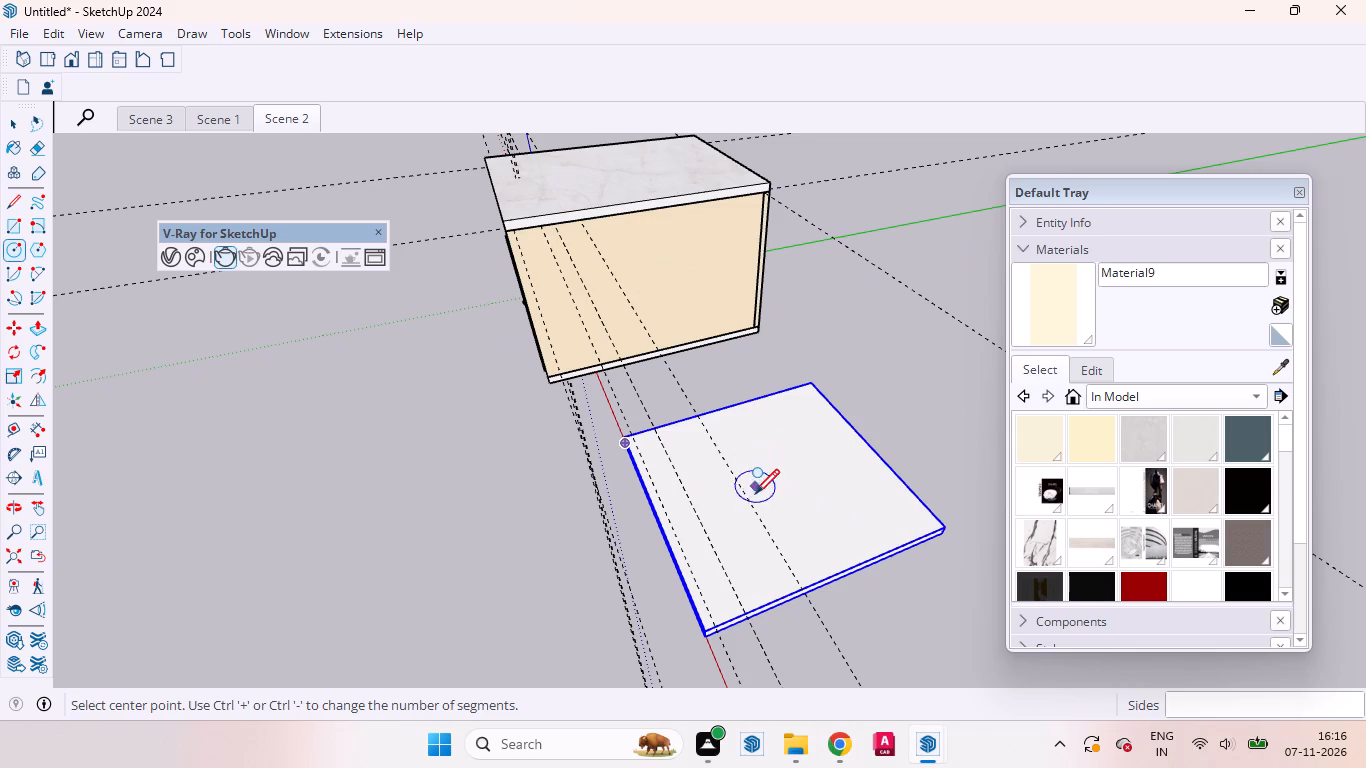
middle_click_drag(756, 536, 665, 742)
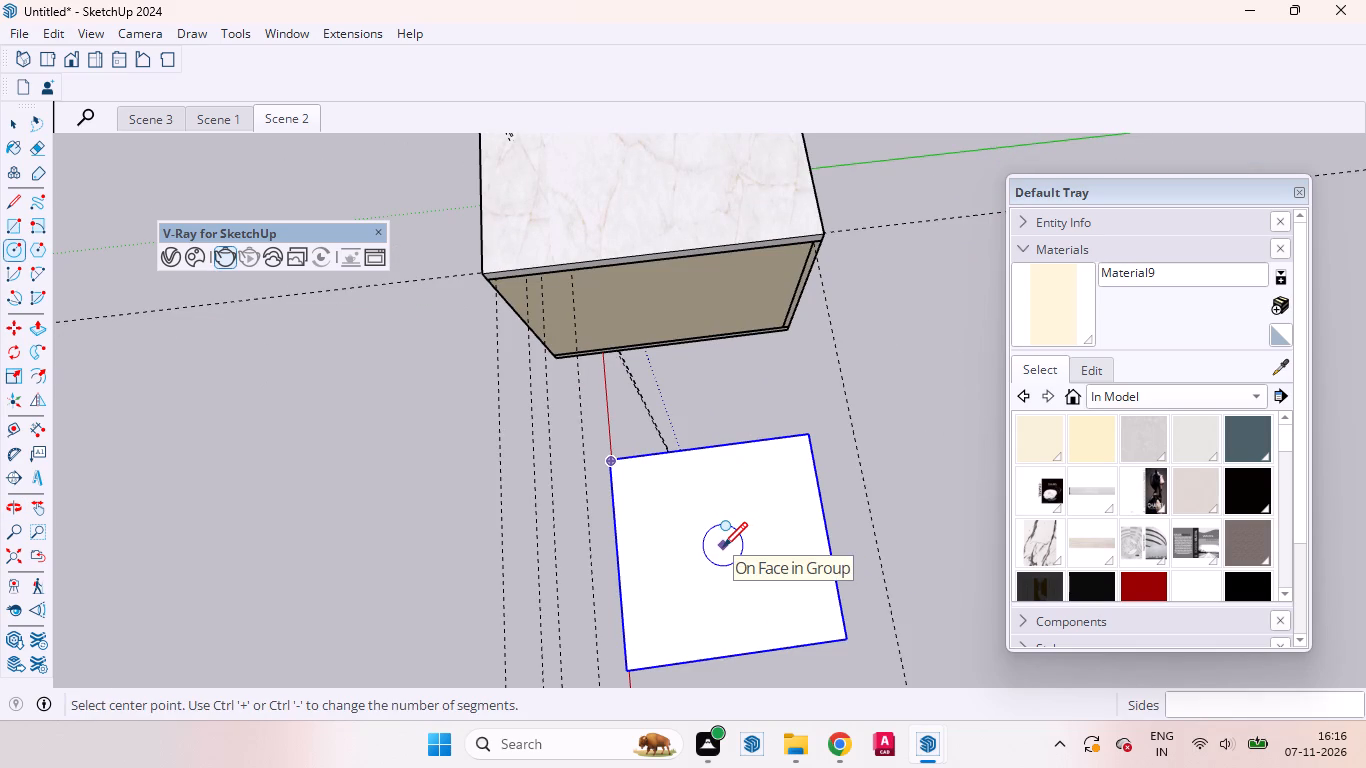
left_click(13, 125)
double_click(661, 572)
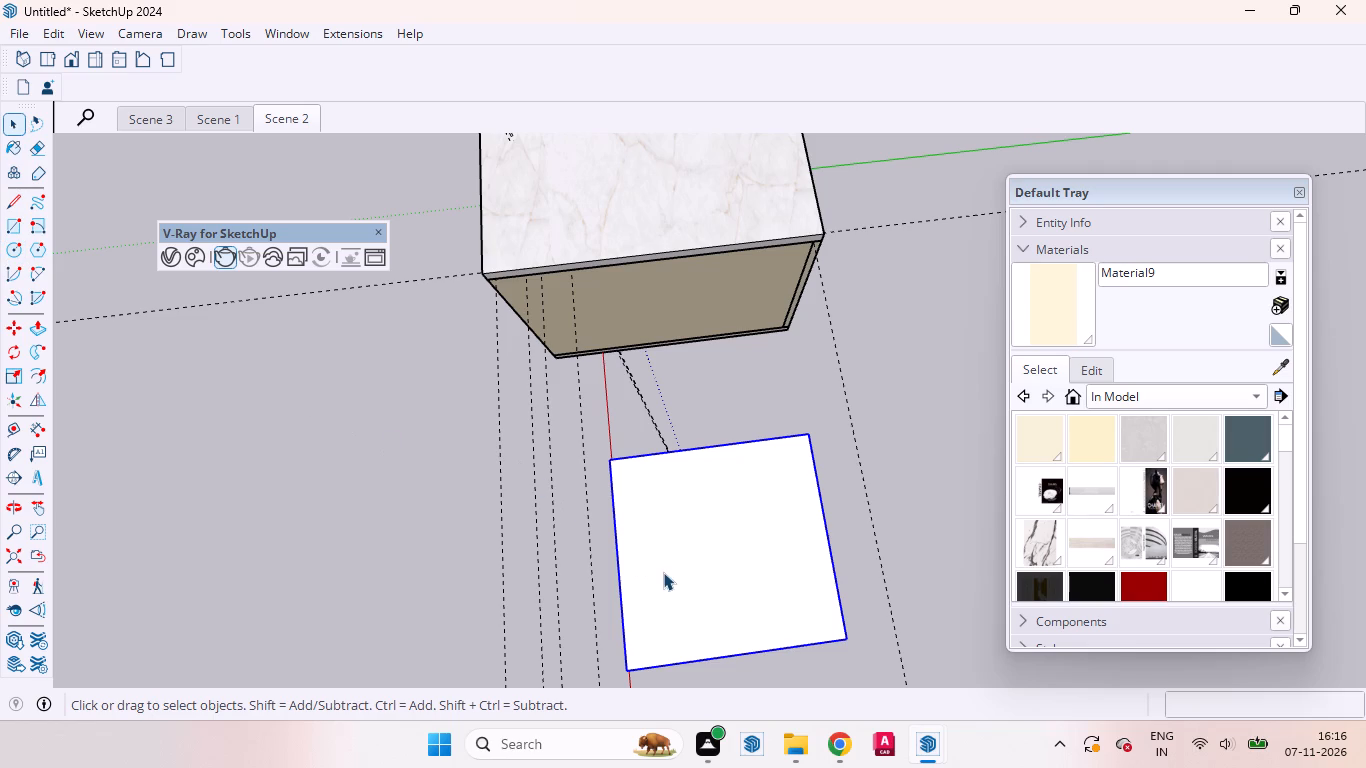
double_click(686, 574)
left_click(716, 575)
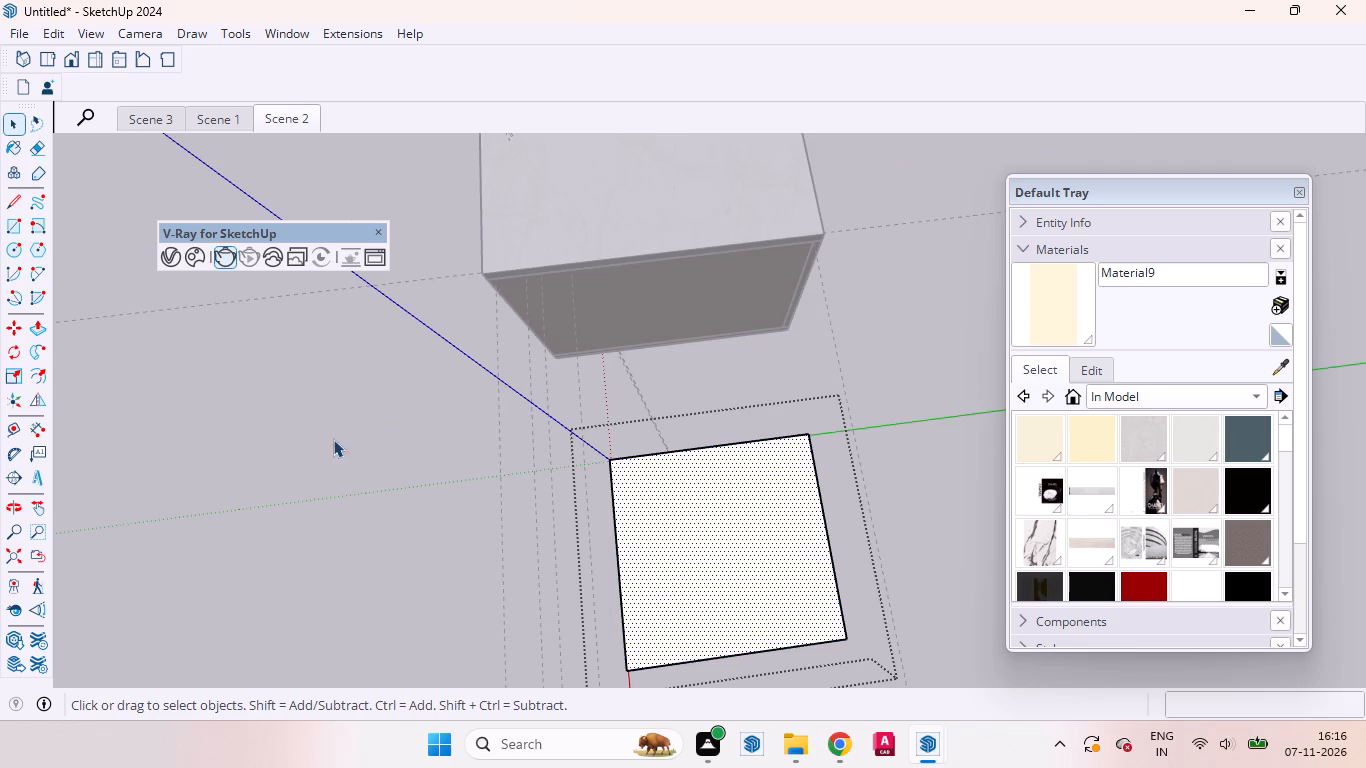
left_click(10, 242)
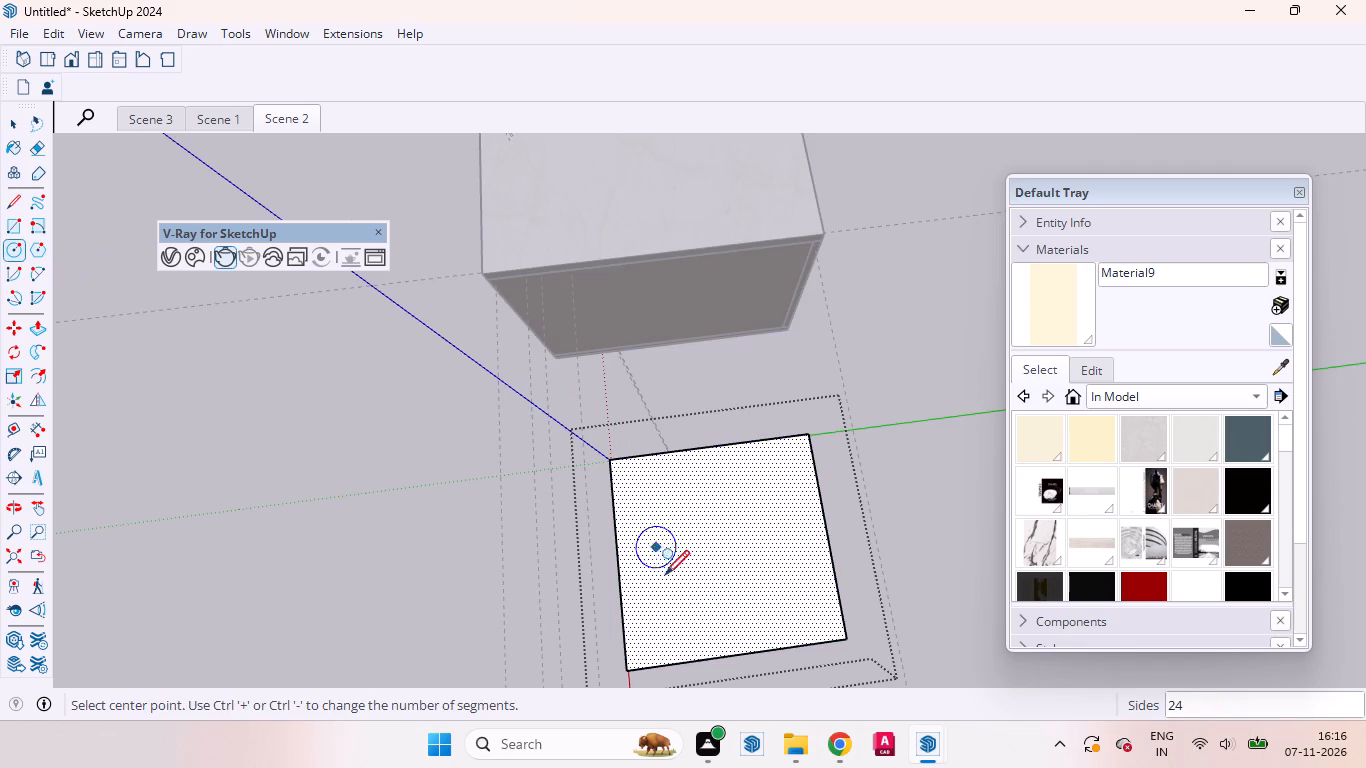
left_click(724, 539)
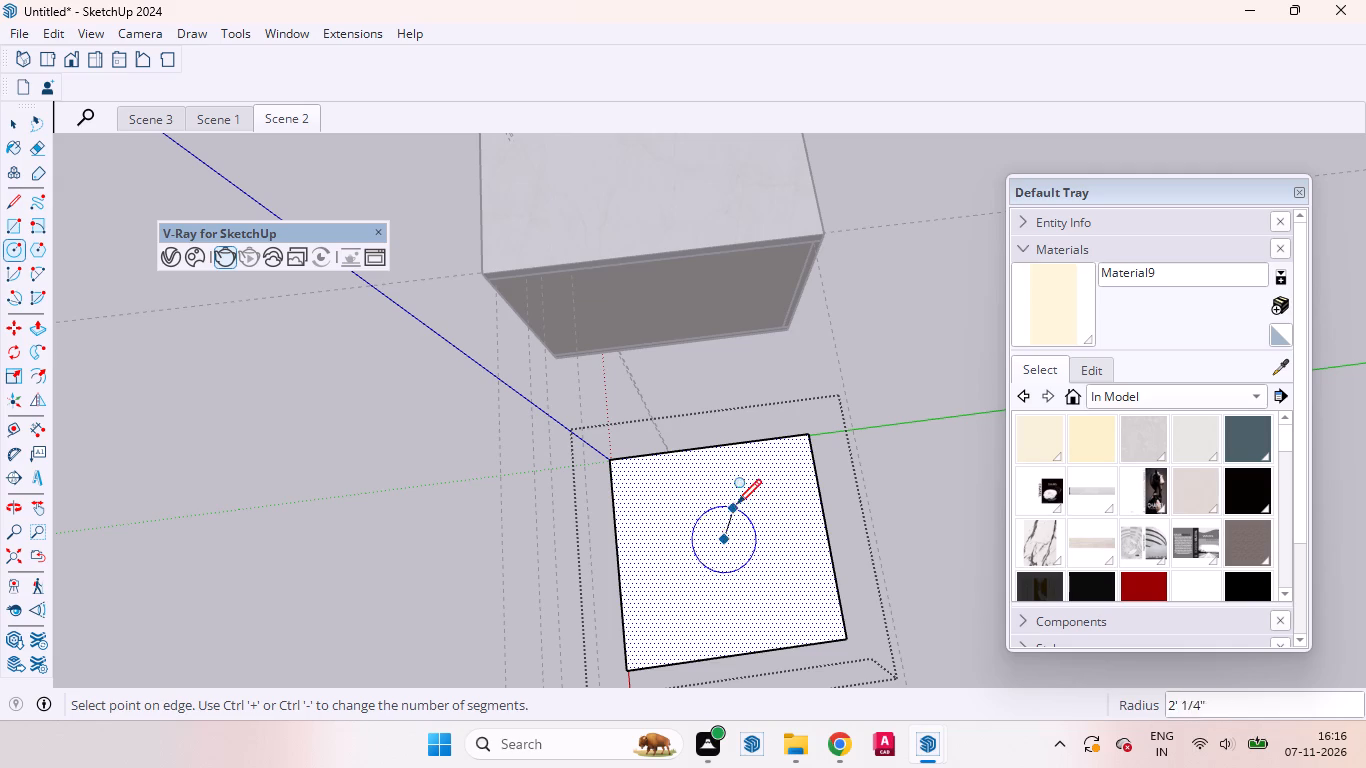
left_click(814, 538)
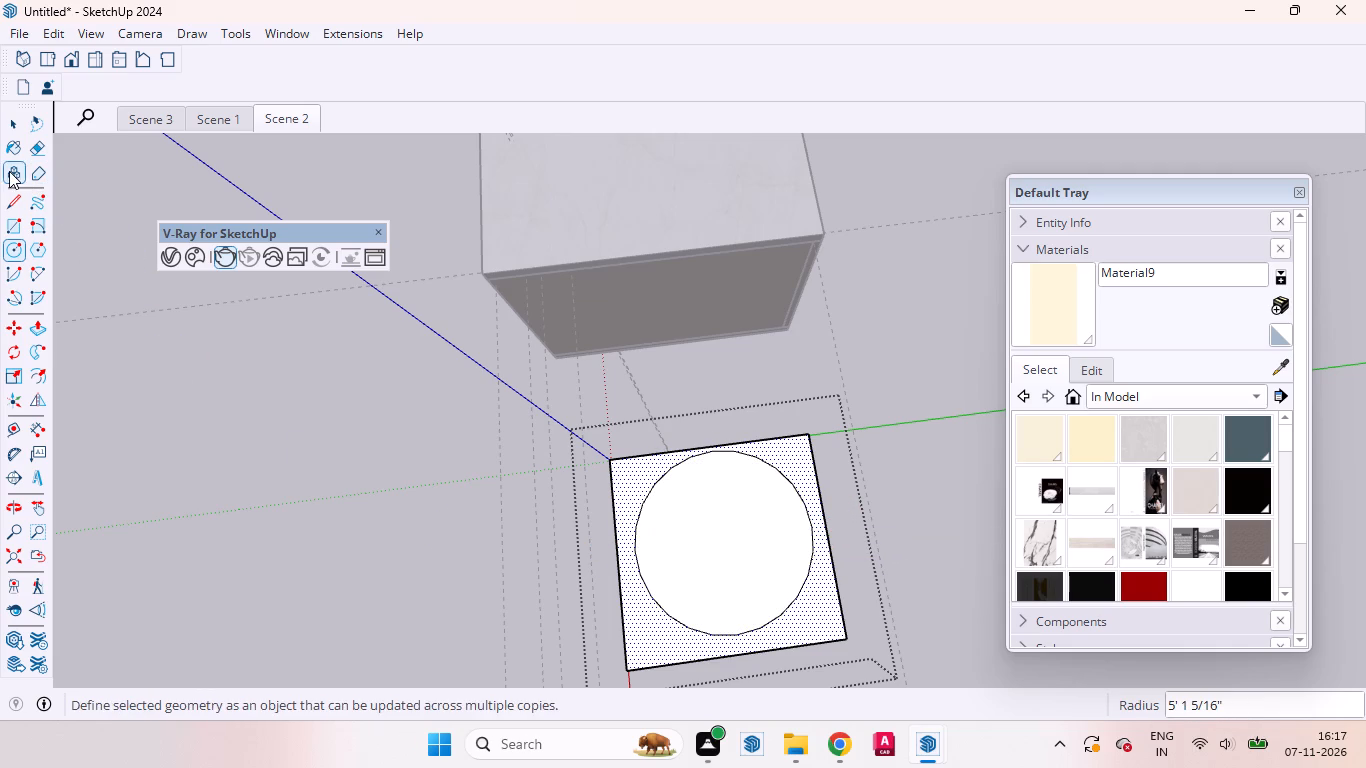
Push/Pull the circular face up about 1' 11" to form a round platform on the slab.
left_click(18, 124)
left_click(752, 571)
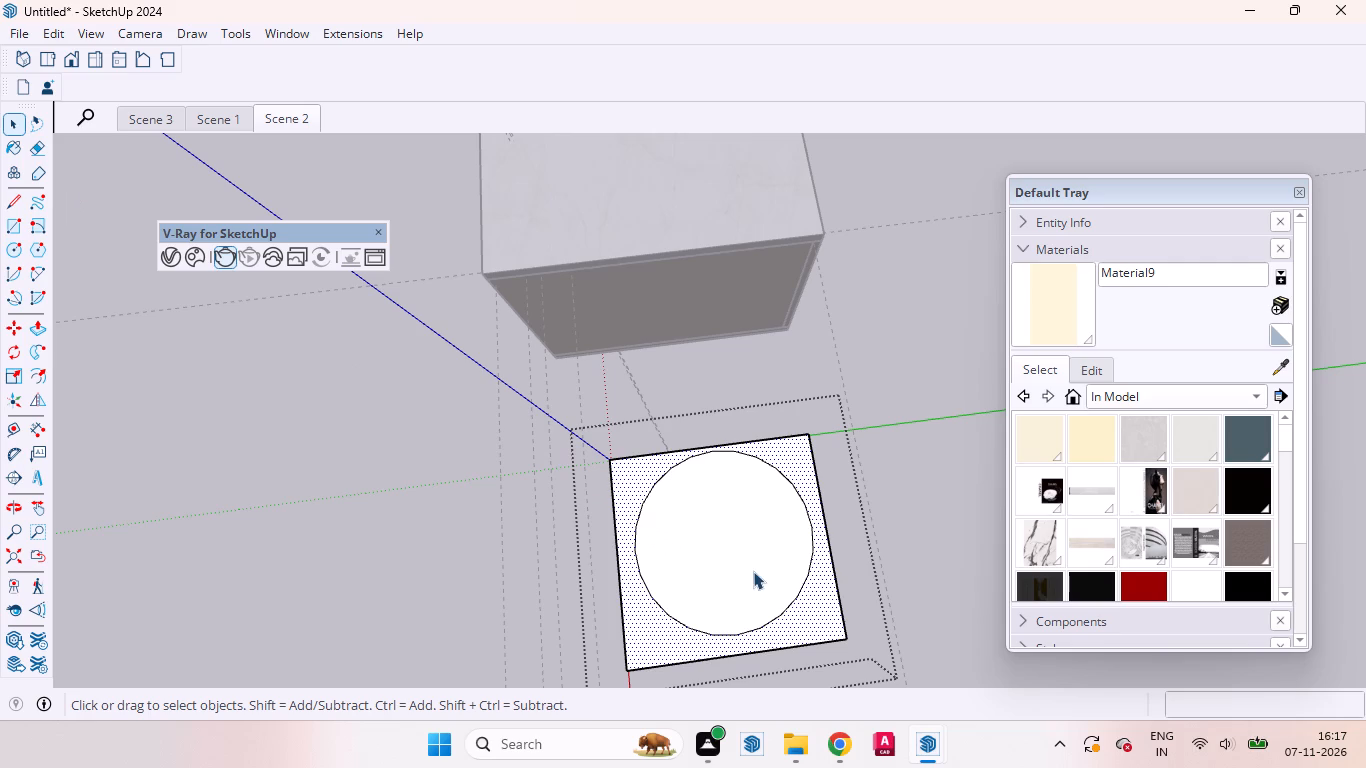
left_click(27, 321)
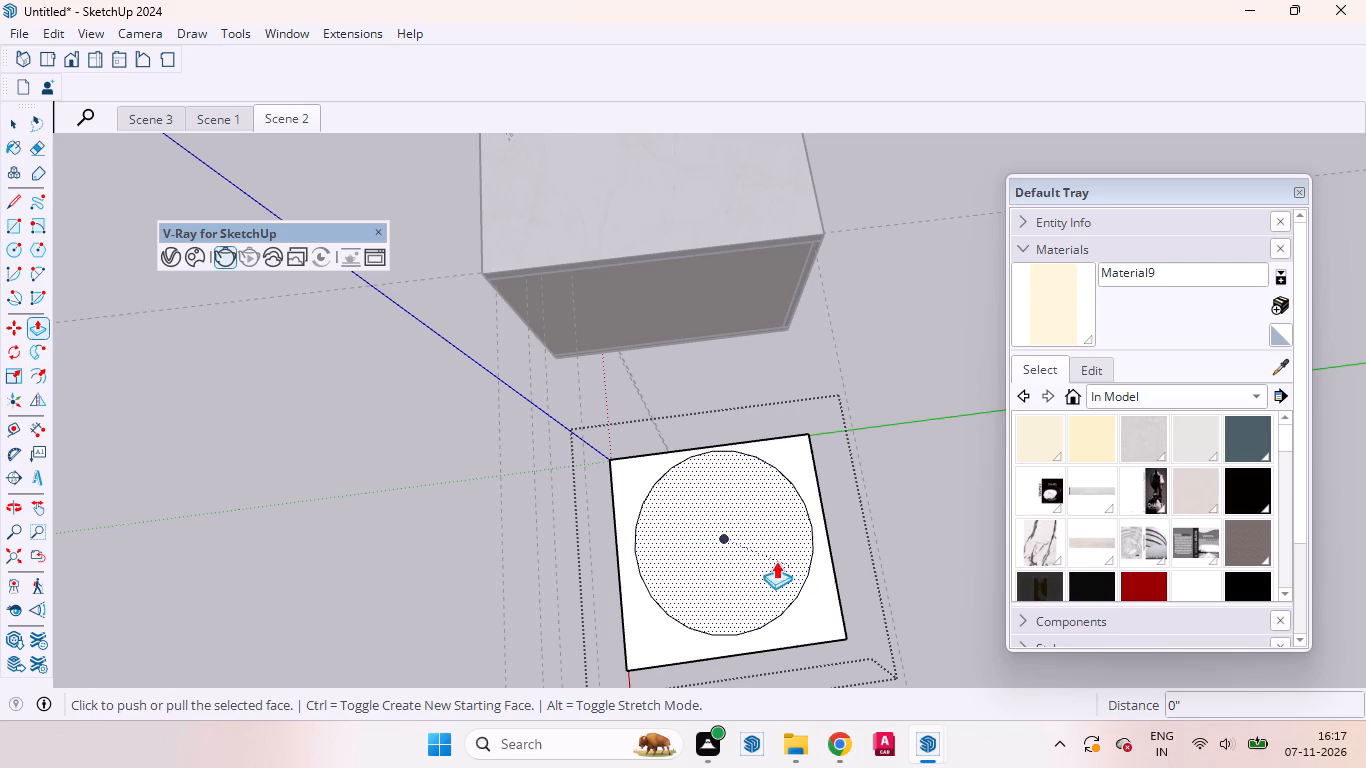
left_click(712, 564)
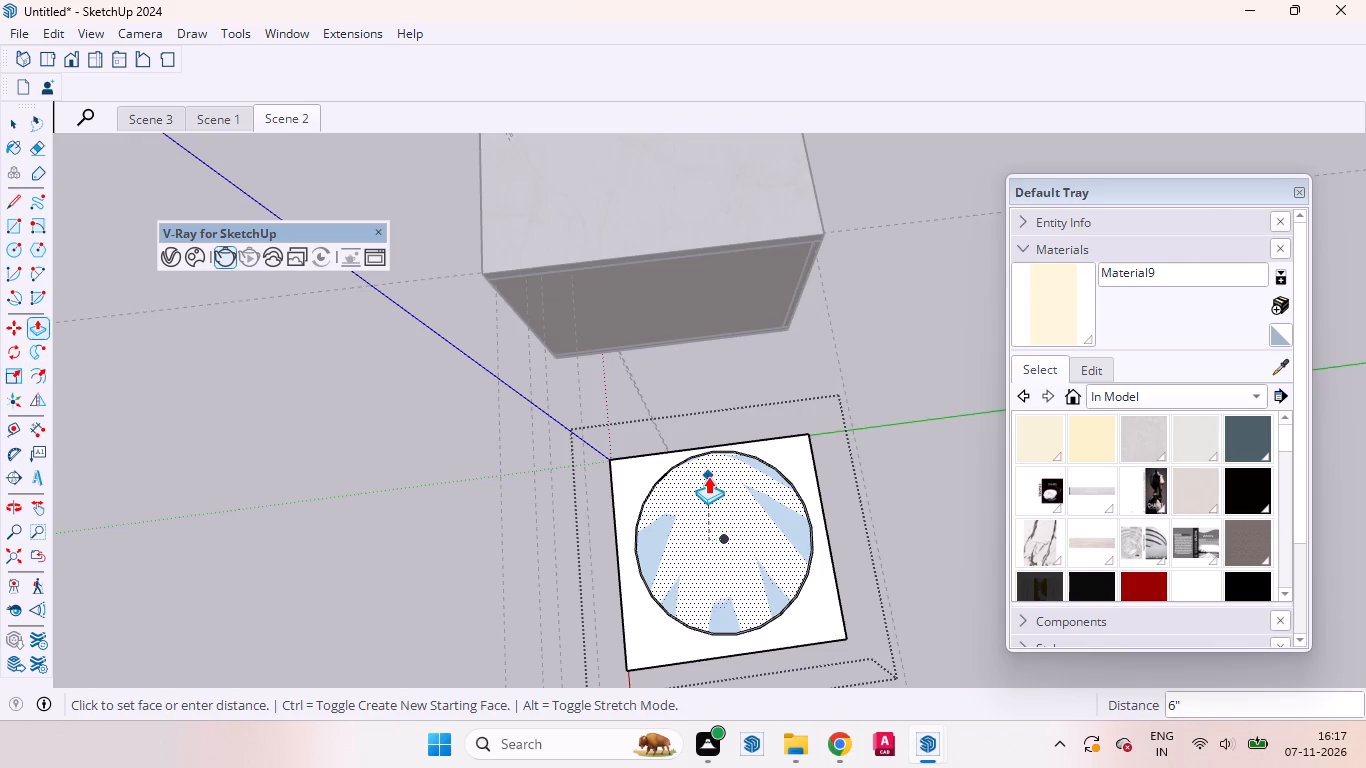
middle_click_drag(762, 518, 1016, 87)
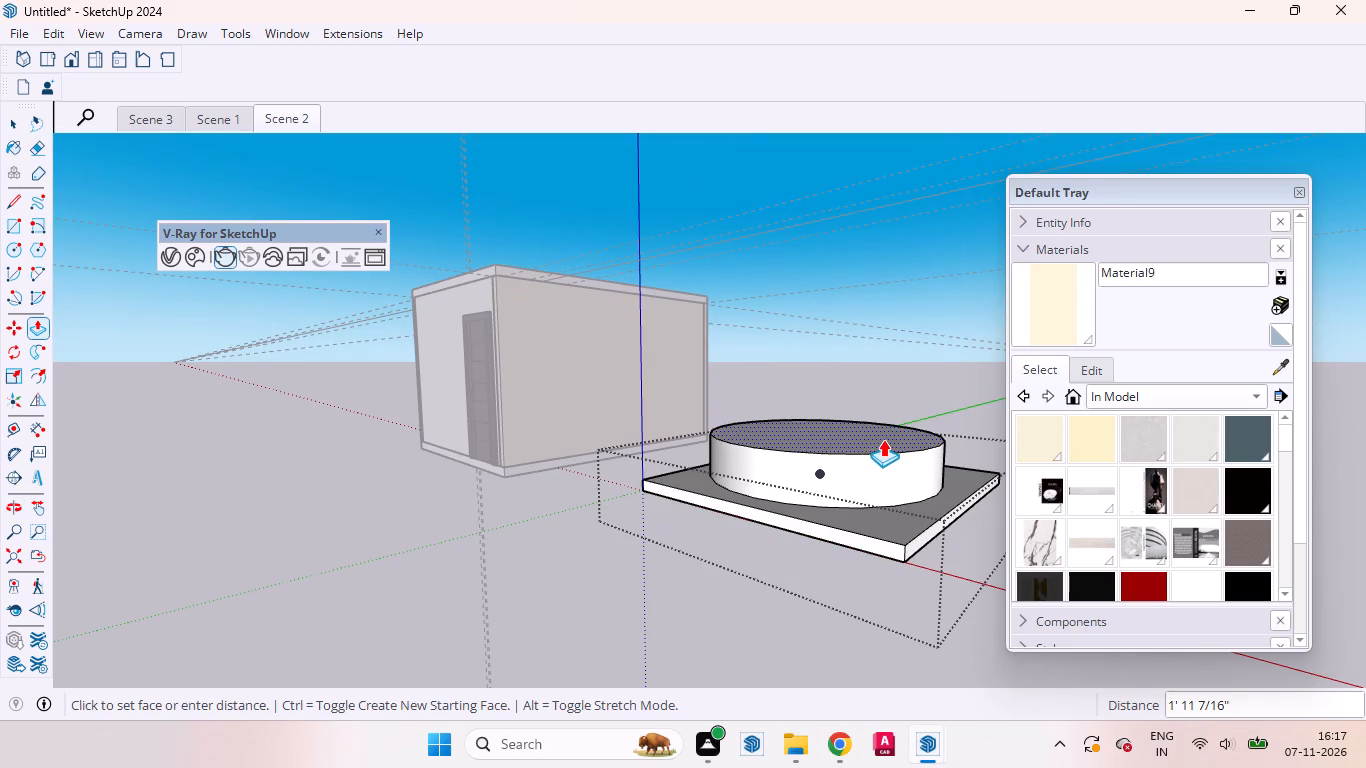
left_click(883, 439)
left_click(17, 122)
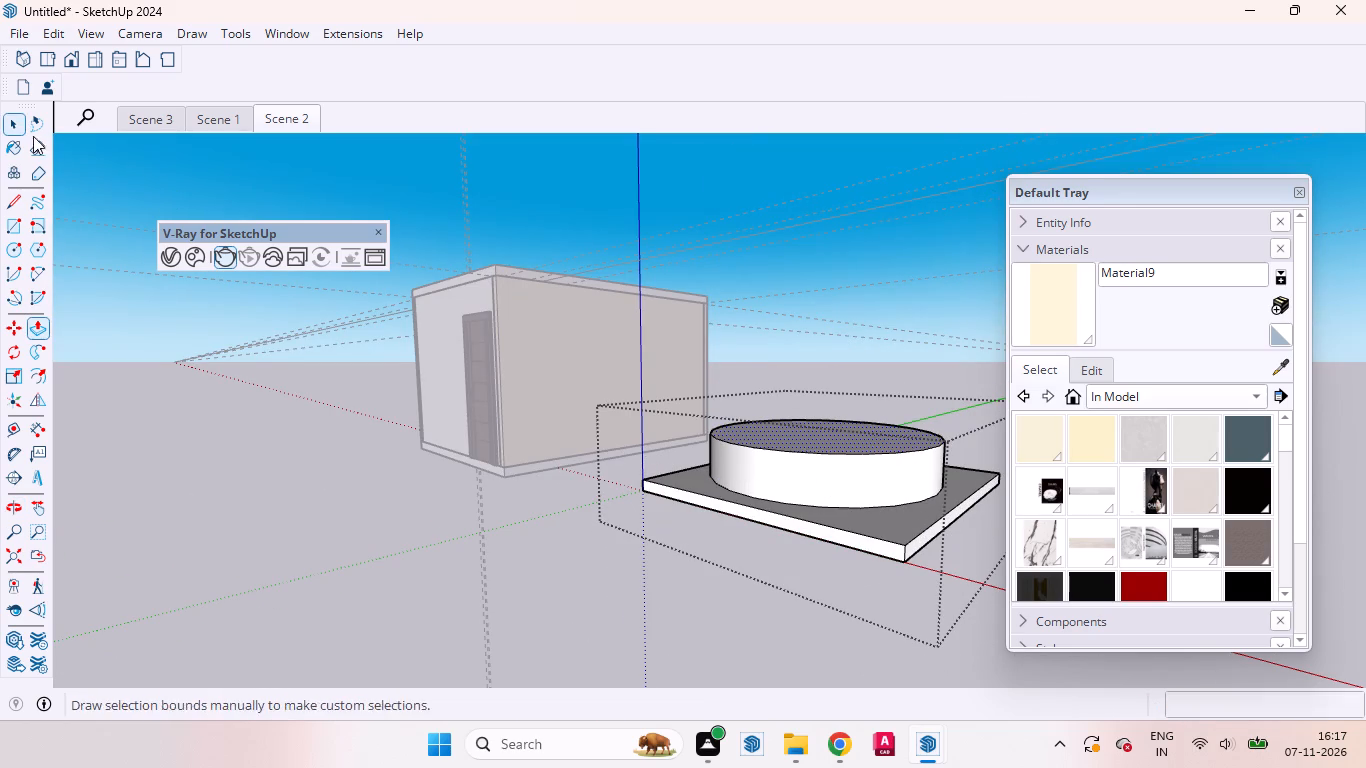
Examine the round platform and its square base from above and from the side, select its curved face and leave the group.
middle_click_drag(676, 537, 720, 767)
scroll(758, 443, "down", 4)
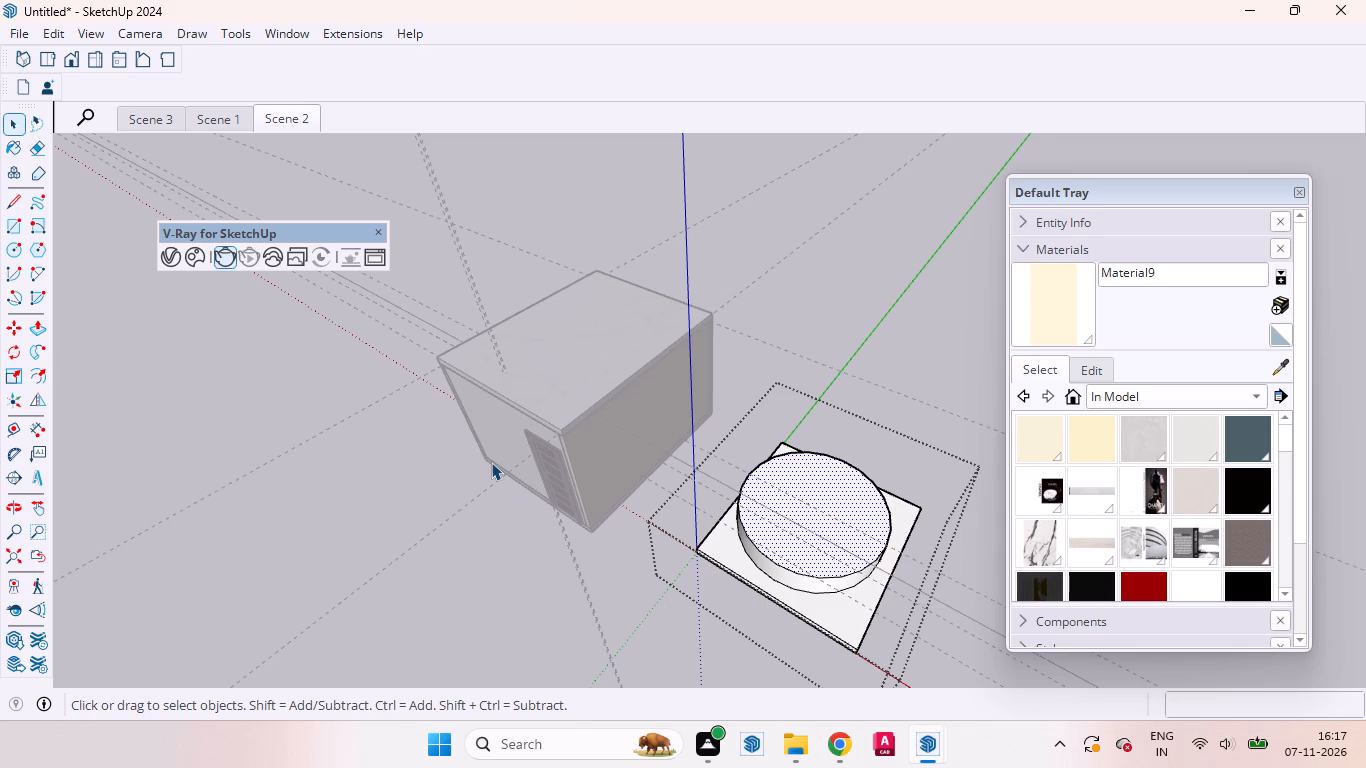
scroll(491, 462, "down", 3)
scroll(629, 446, "up", 1)
middle_click_drag(688, 601, 695, 623)
scroll(817, 381, "up", 2)
scroll(816, 383, "down", 2)
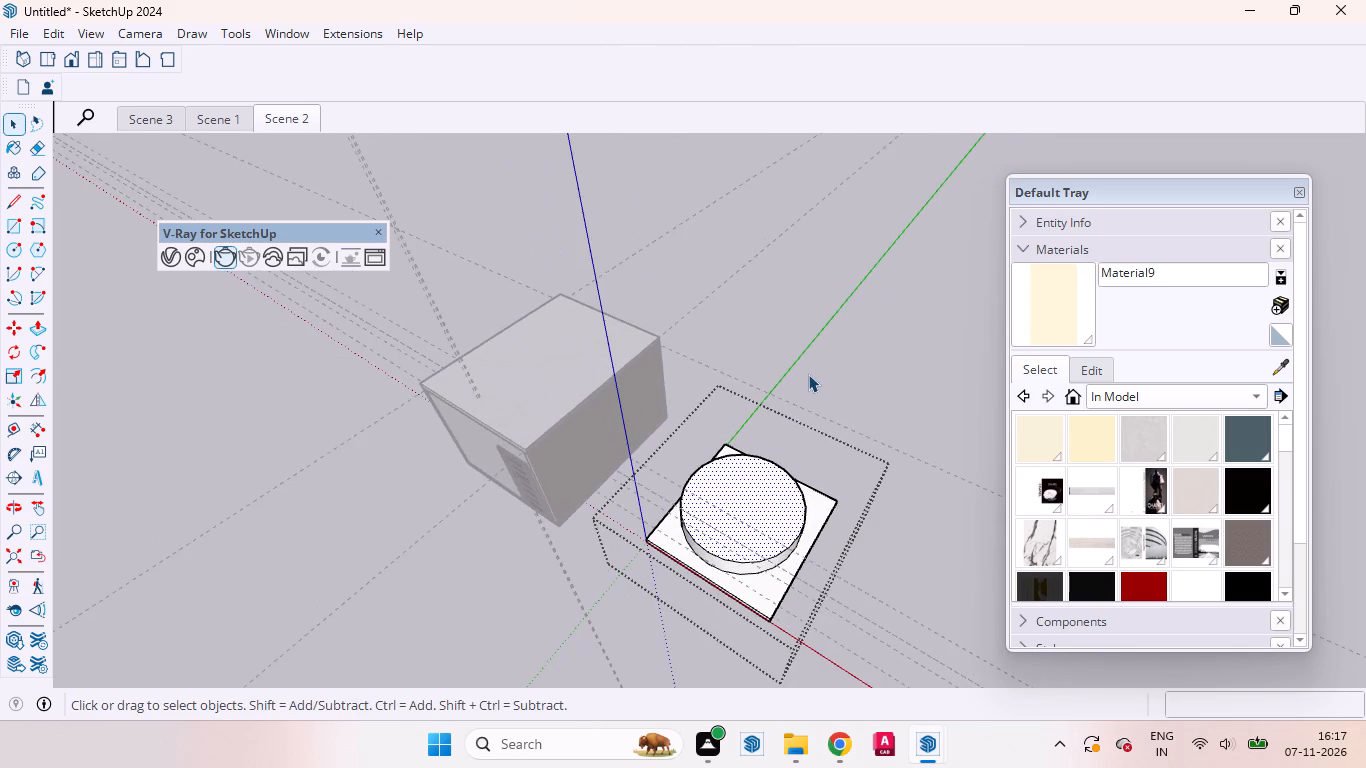
middle_click_drag(807, 445, 856, 580)
scroll(858, 557, "up", 1)
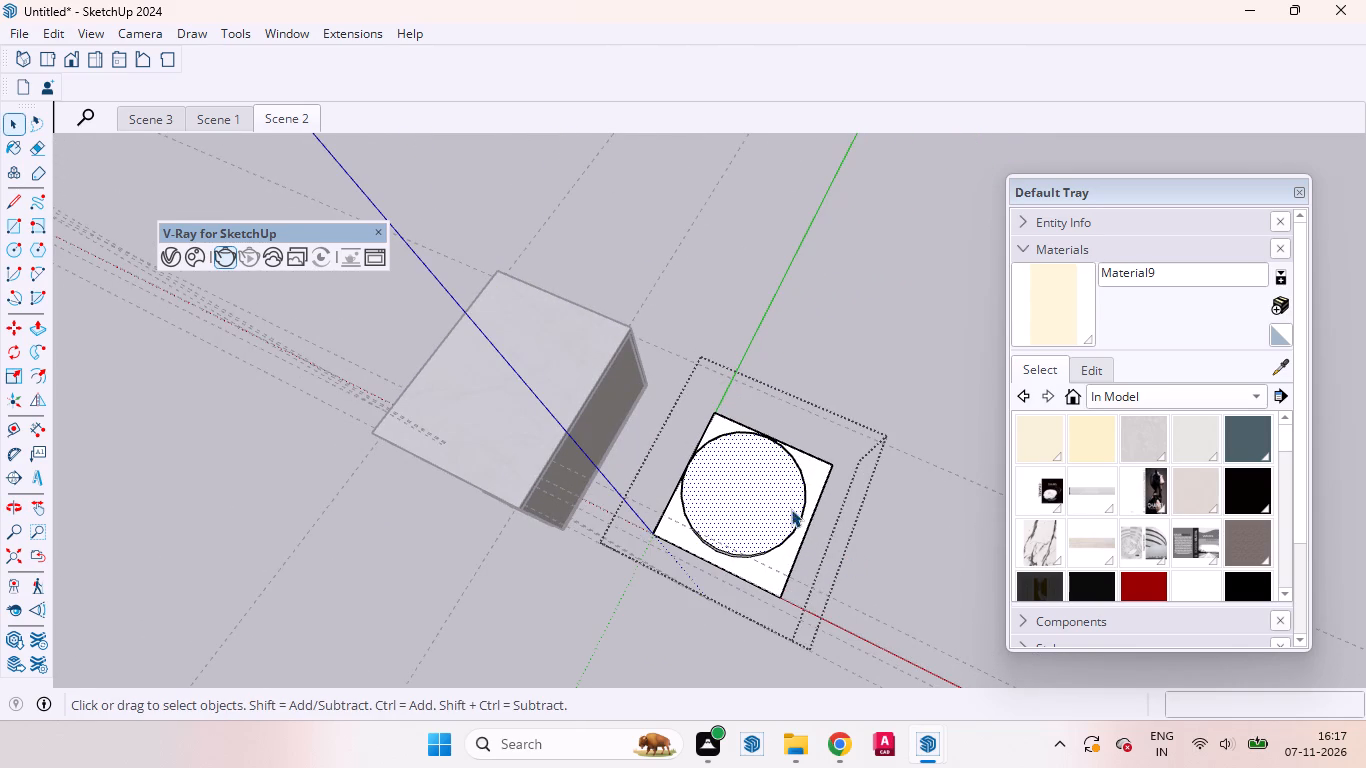
scroll(718, 420, "down", 2)
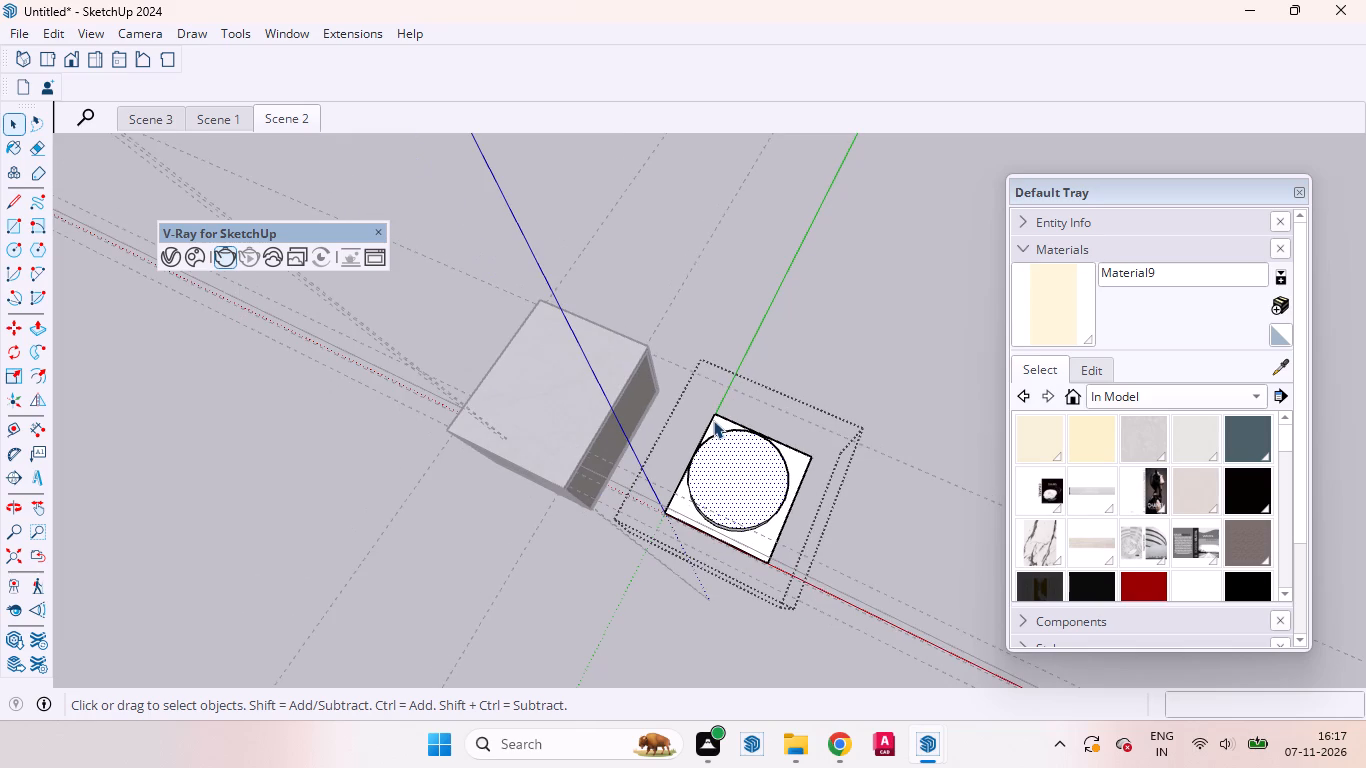
scroll(743, 477, "up", 5)
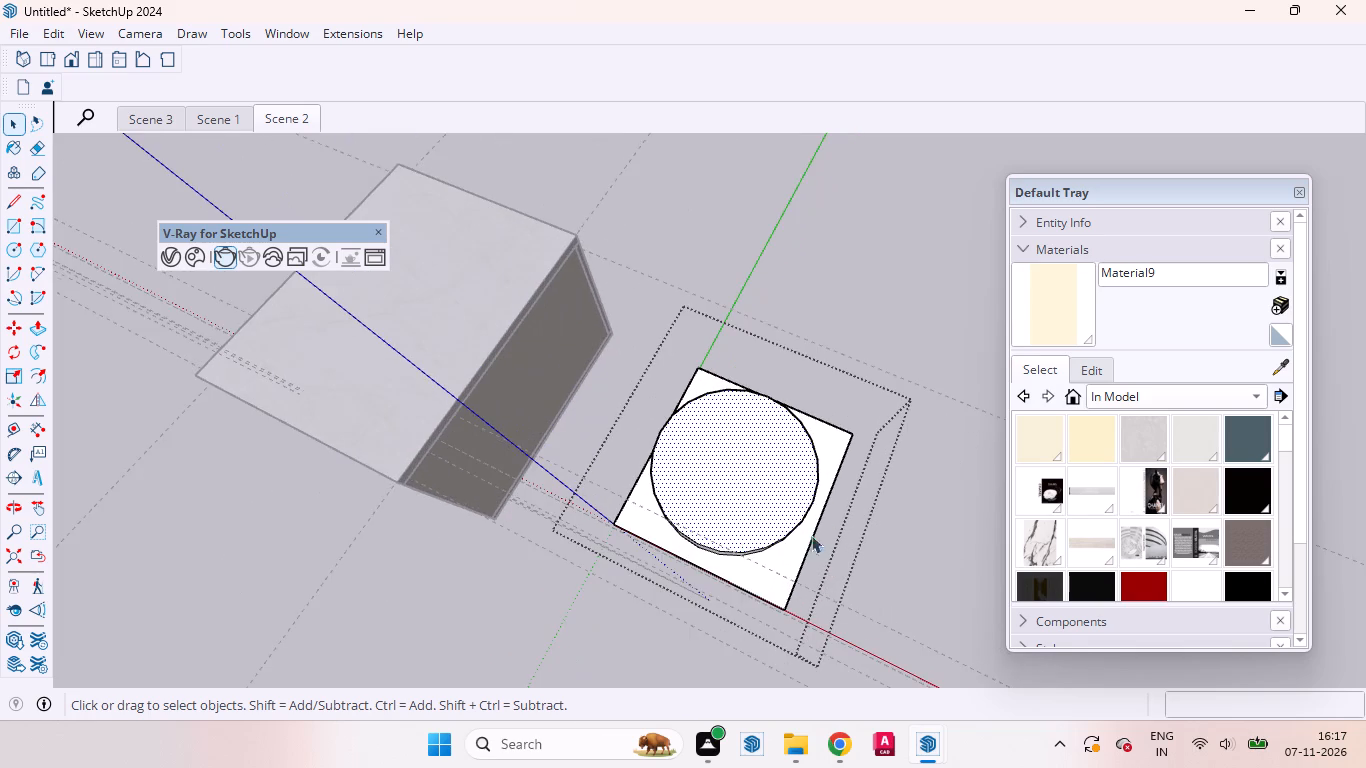
middle_click_drag(819, 535, 939, 362)
scroll(857, 495, "up", 5)
middle_click_drag(797, 567, 681, 355)
scroll(680, 354, "up", 1)
left_click(680, 542)
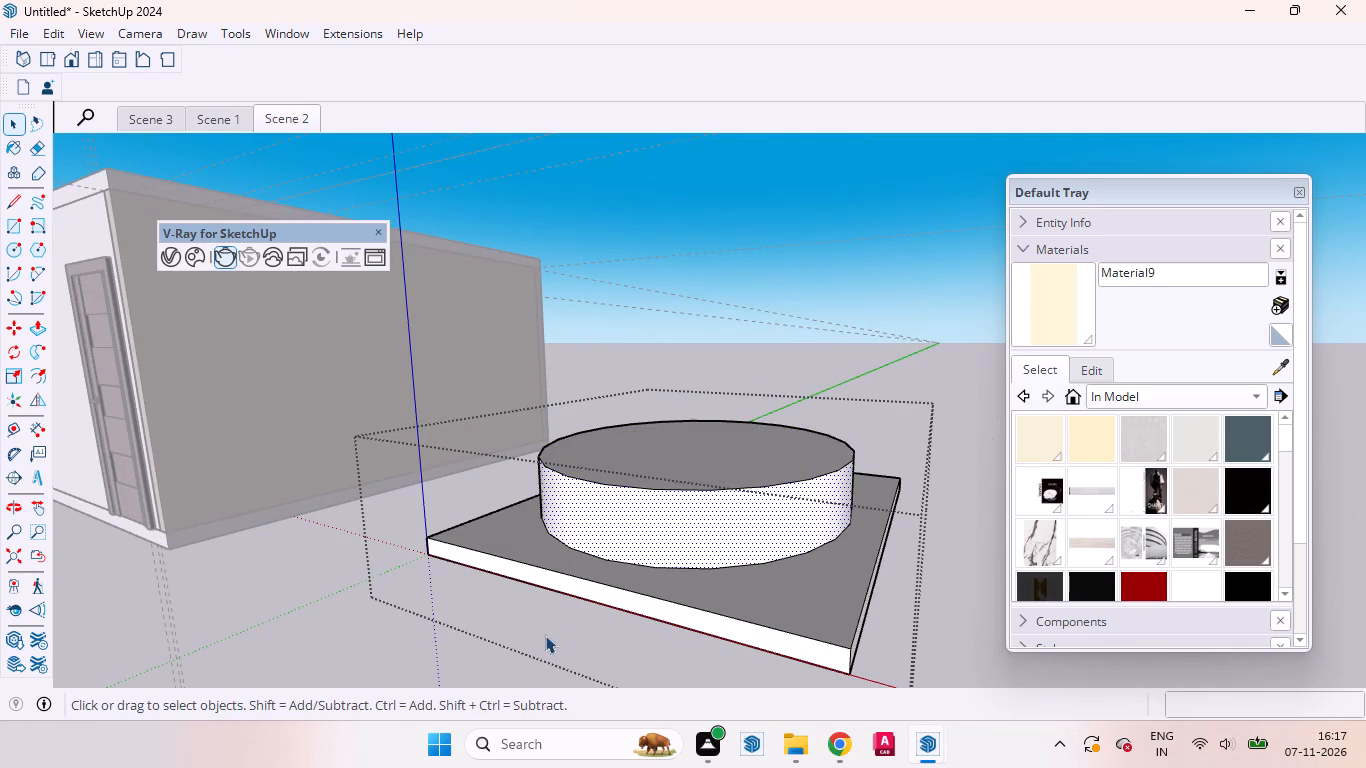
left_click(511, 631)
left_click(501, 615)
left_click(265, 621)
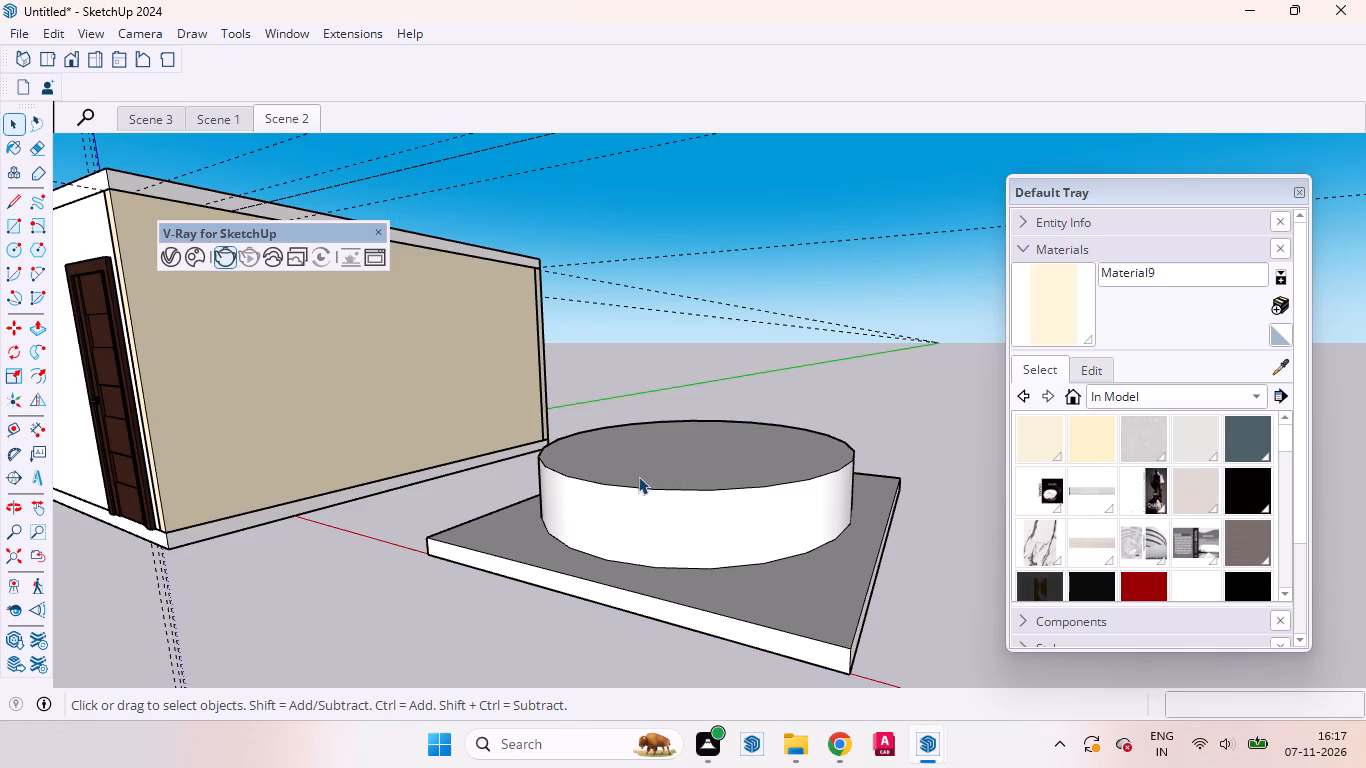
Reopen the slab group, examine the round platform with its top face selected, and leave the group.
left_click(639, 534)
middle_click_drag(598, 538, 622, 767)
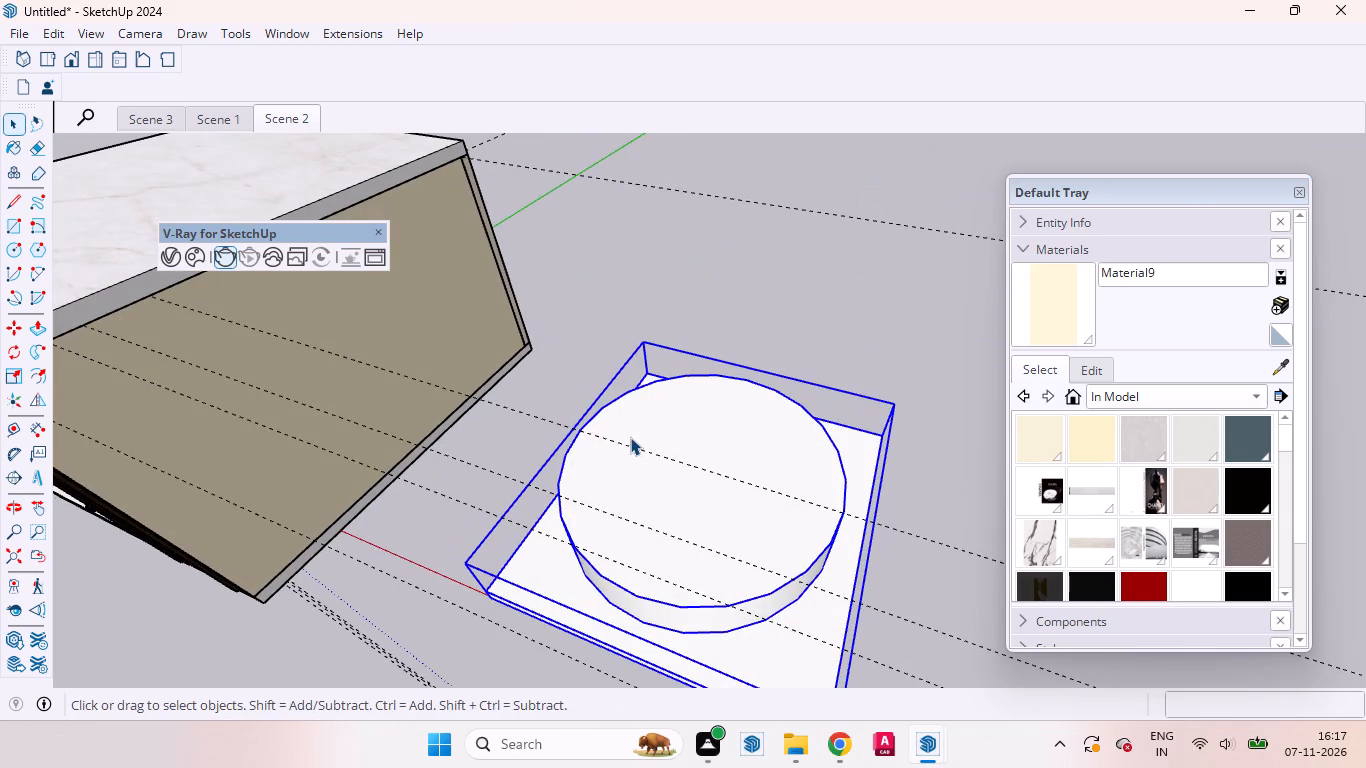
double_click(645, 502)
left_click(642, 513)
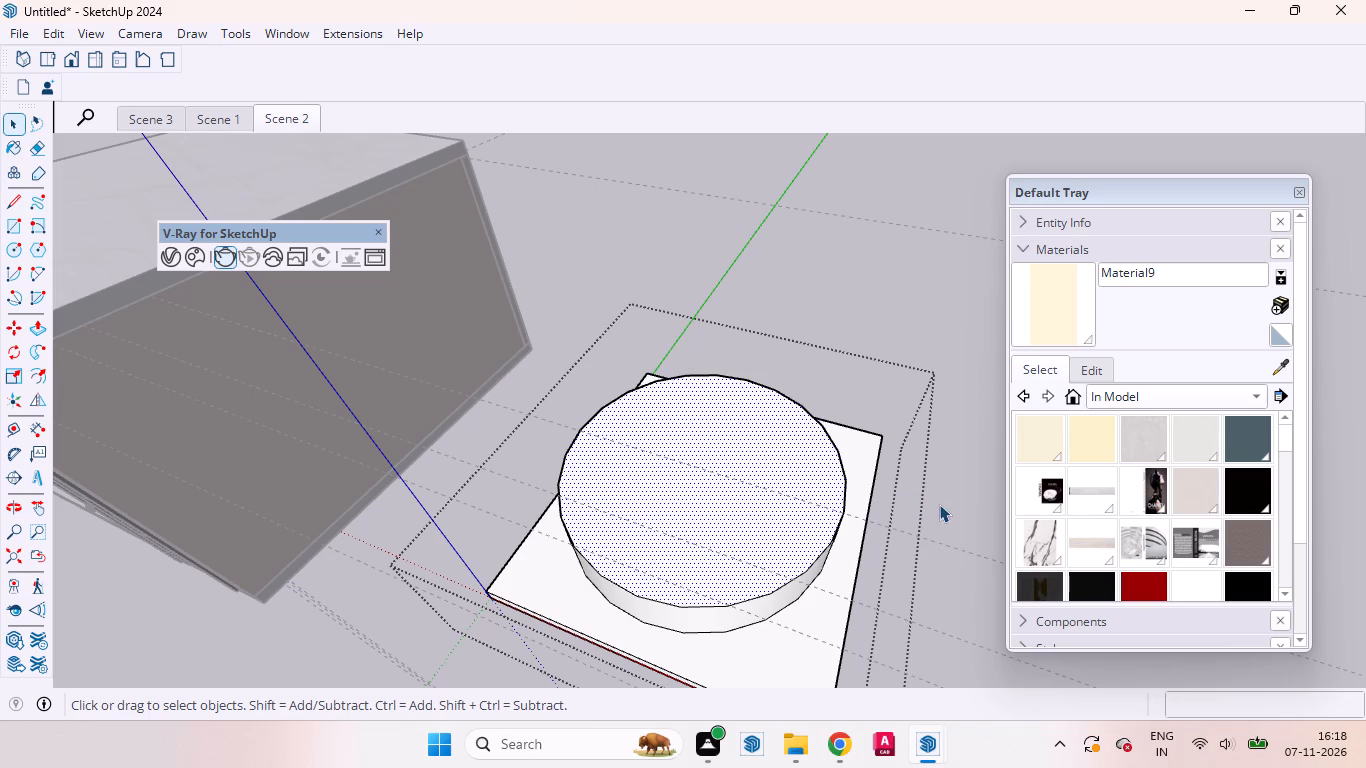
scroll(871, 479, "down", 3)
middle_click_drag(745, 523, 721, 460)
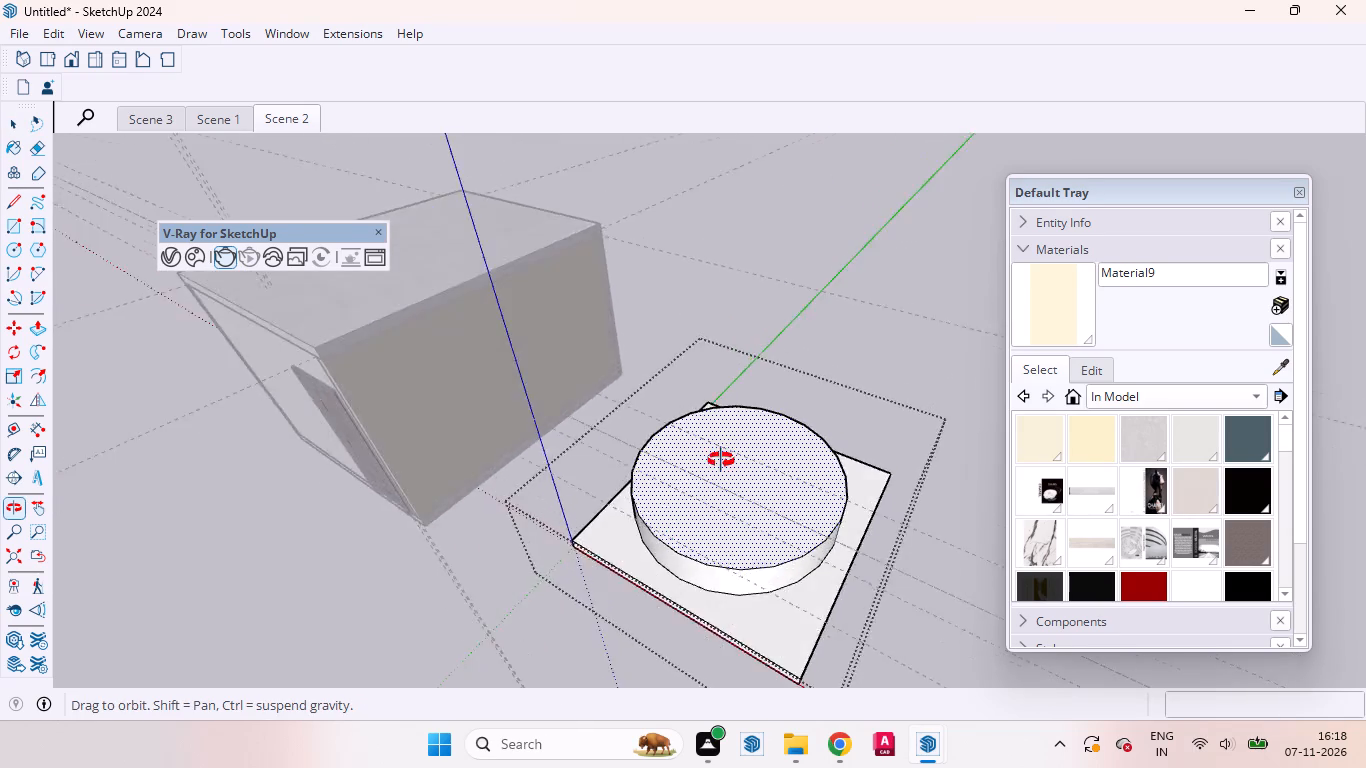
middle_click_drag(721, 460, 750, 455)
scroll(753, 455, "up", 1)
left_click(917, 572)
left_click(917, 572)
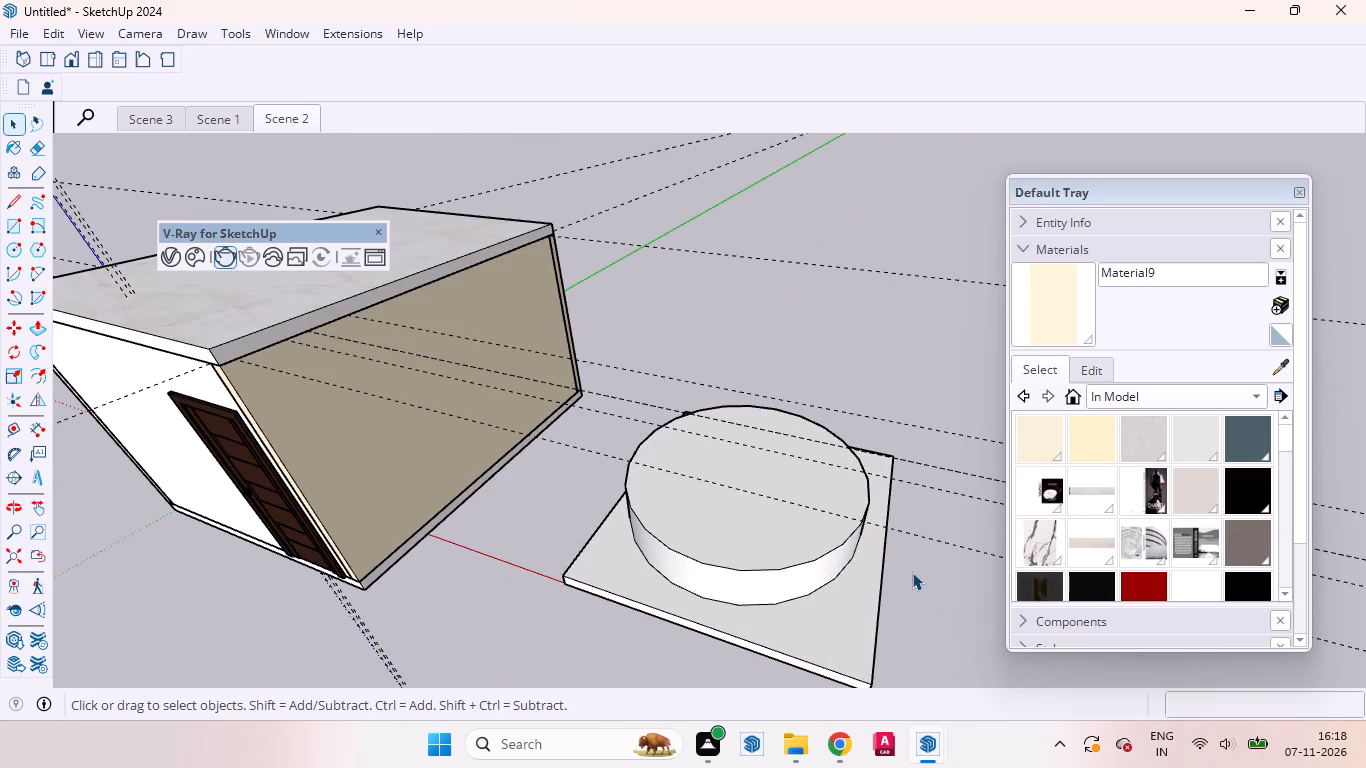
left_click(892, 572)
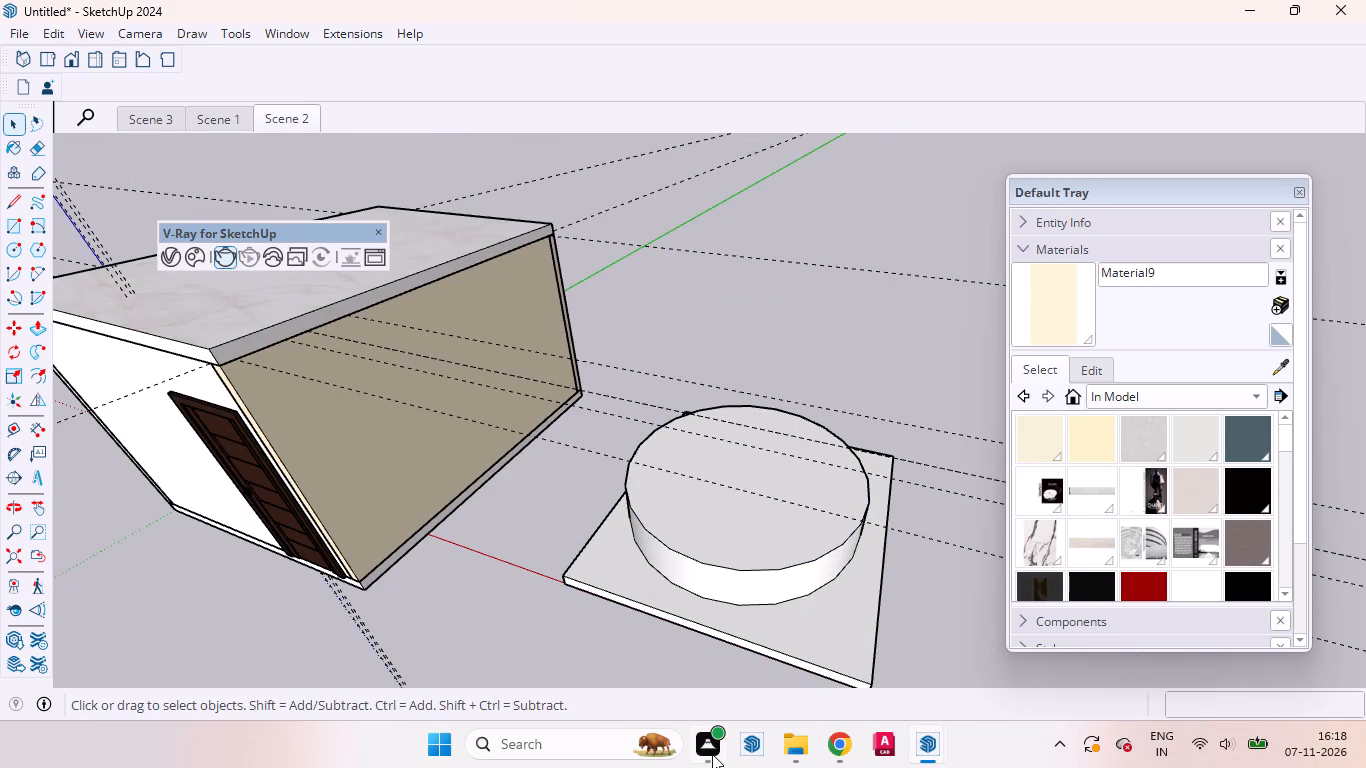
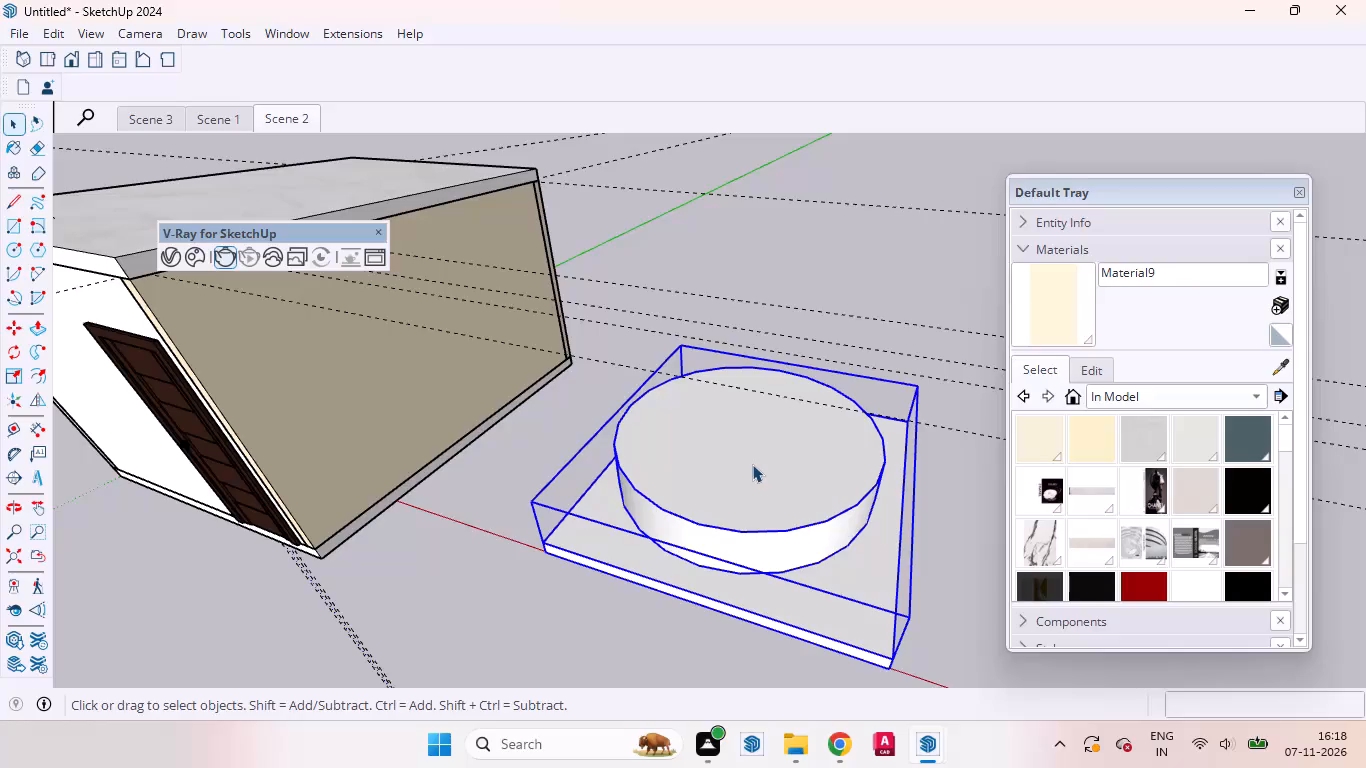
Move the slab and round platform group about 1 3/4" along the red axis.
middle_click_drag(779, 596, 765, 289)
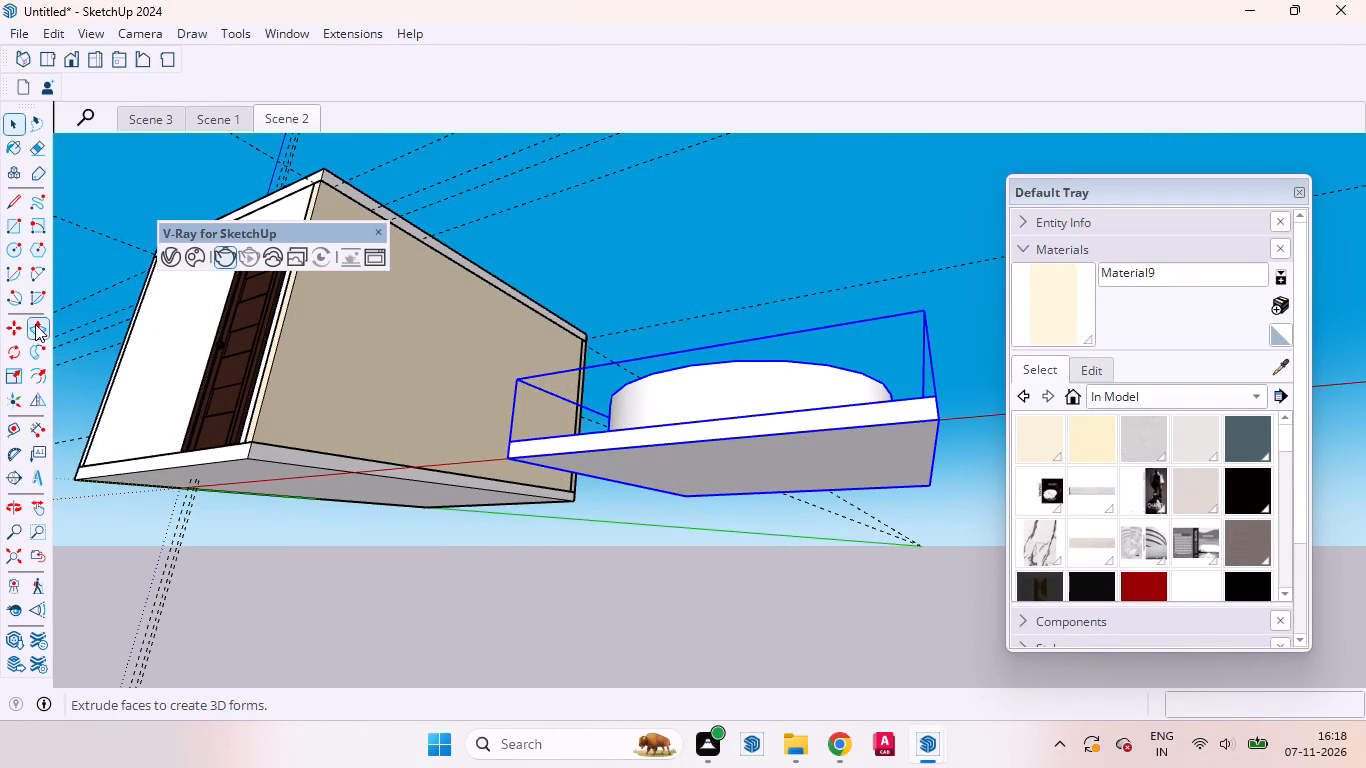
left_click(21, 322)
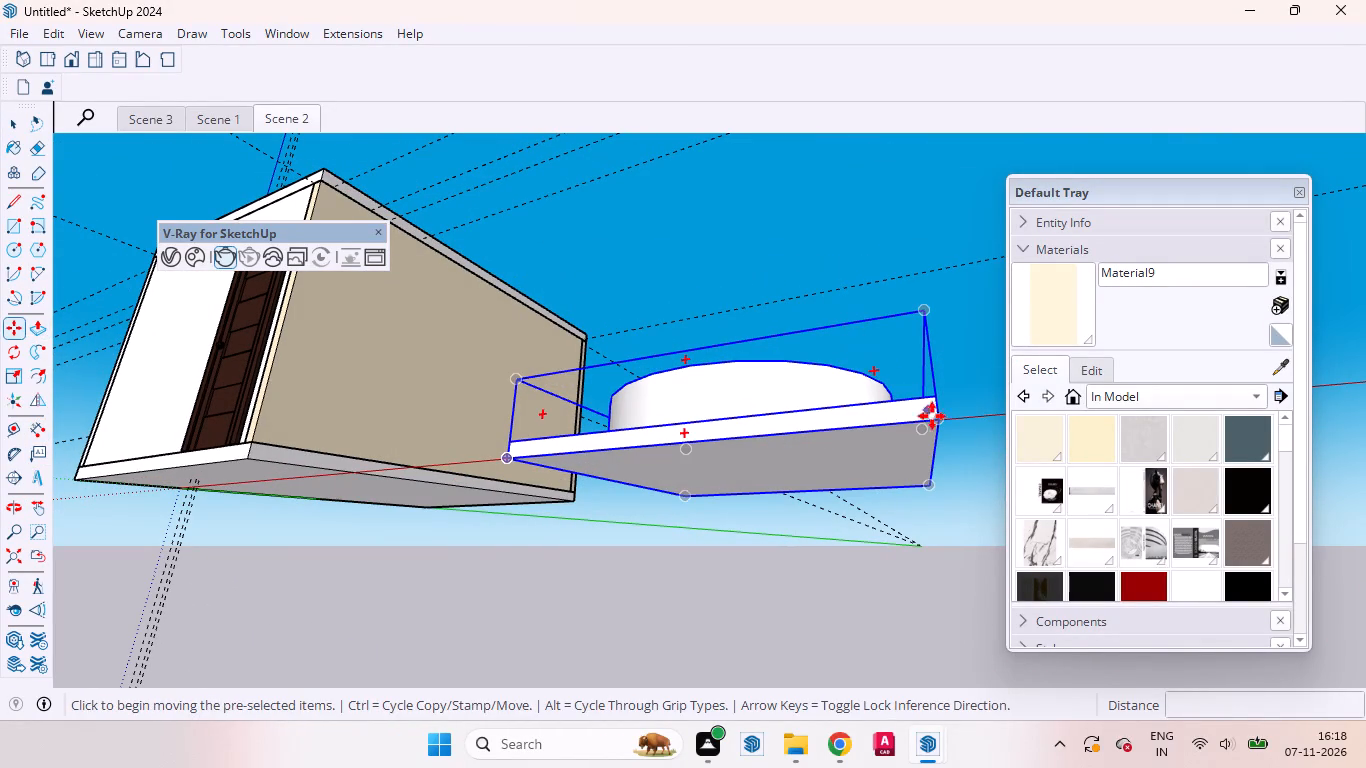
left_click(943, 422)
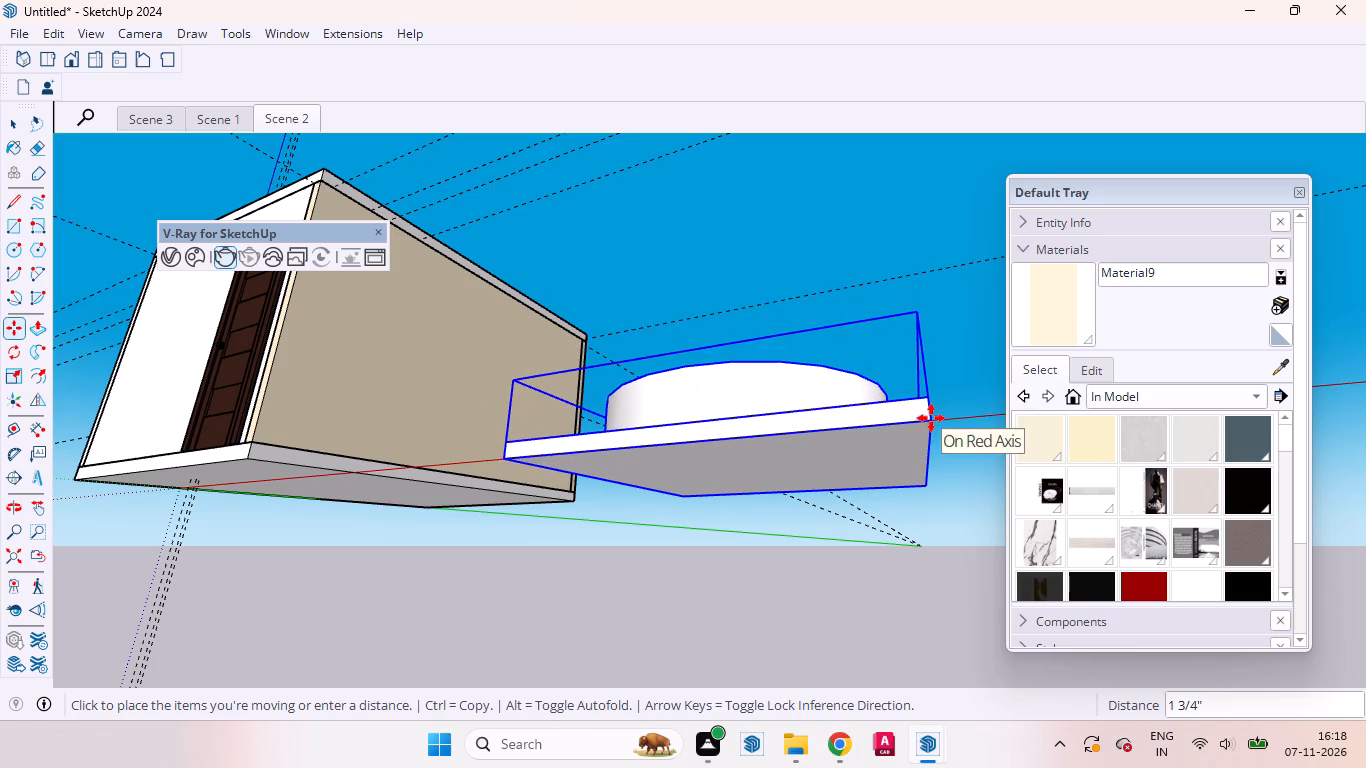
left_click(931, 418)
left_click(21, 123)
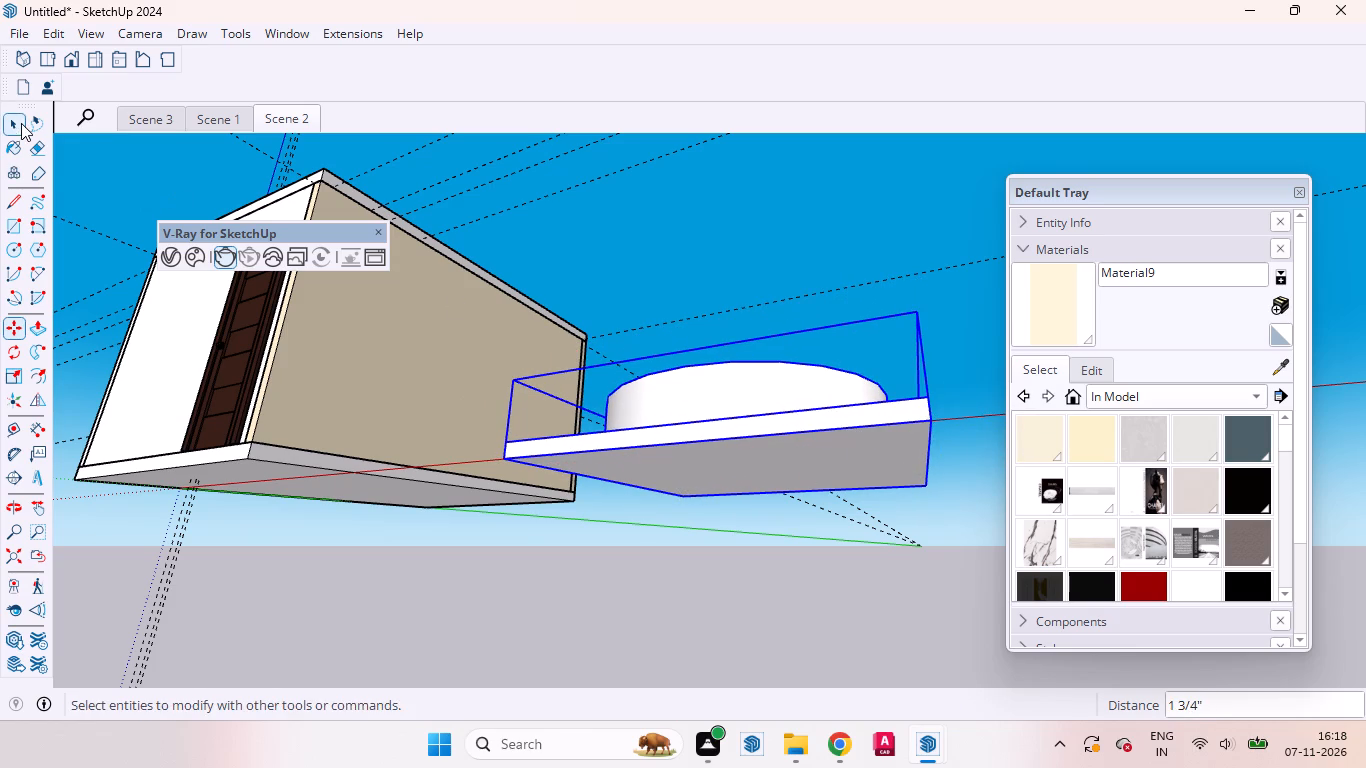
left_click(565, 507)
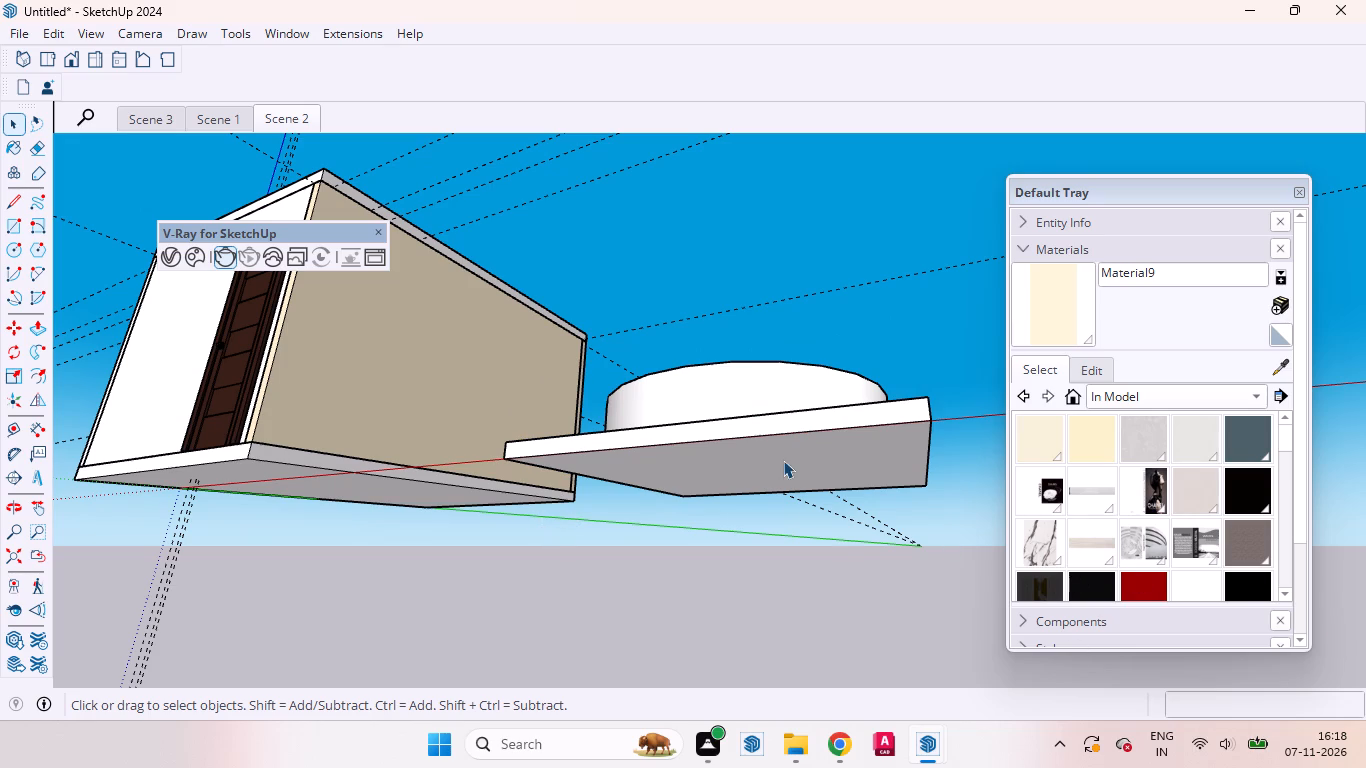
Examine the slab and platform from above, opening the group to select the round top face and leaving it again.
middle_click_drag(783, 471, 830, 738)
scroll(818, 705, "up", 1)
scroll(812, 683, "down", 1)
left_click(775, 548)
scroll(770, 401, "down", 5)
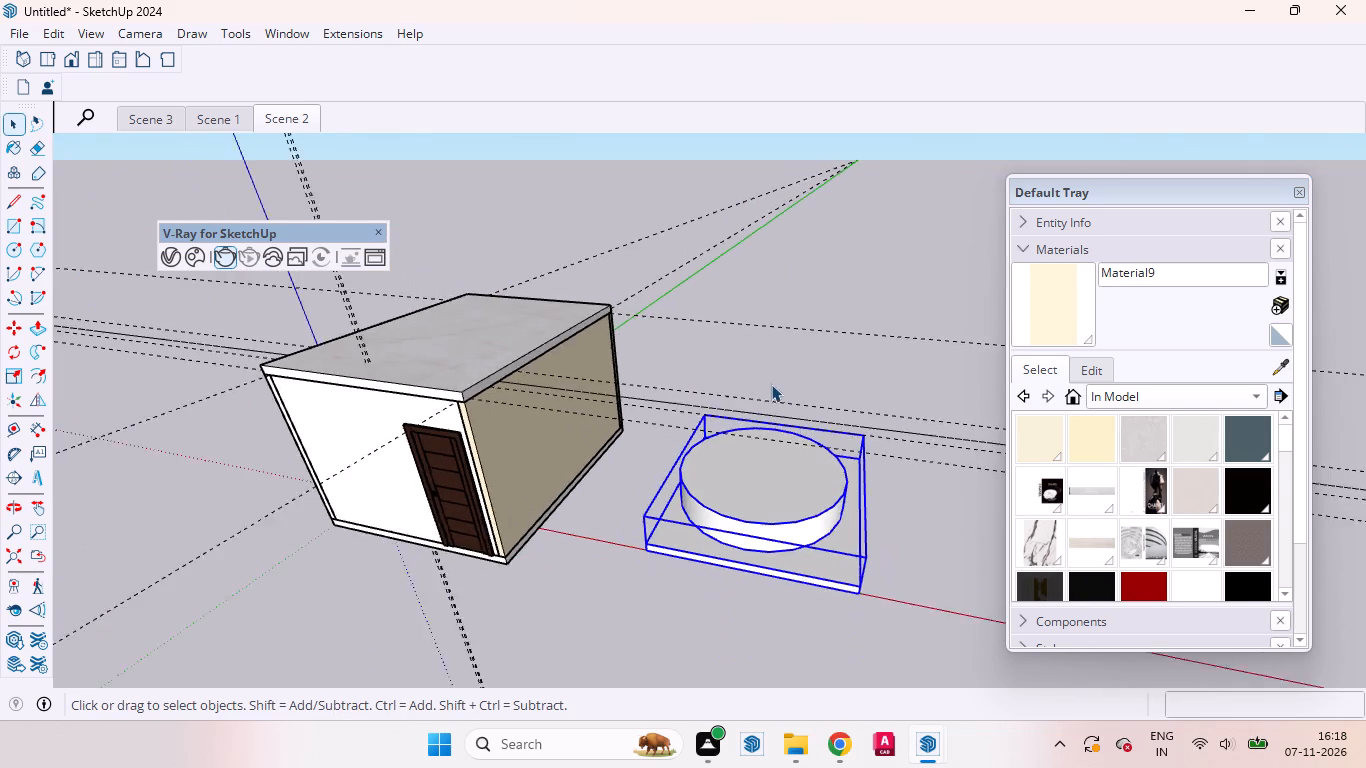
middle_click_drag(790, 624, 791, 719)
scroll(791, 719, "up", 1)
double_click(751, 494)
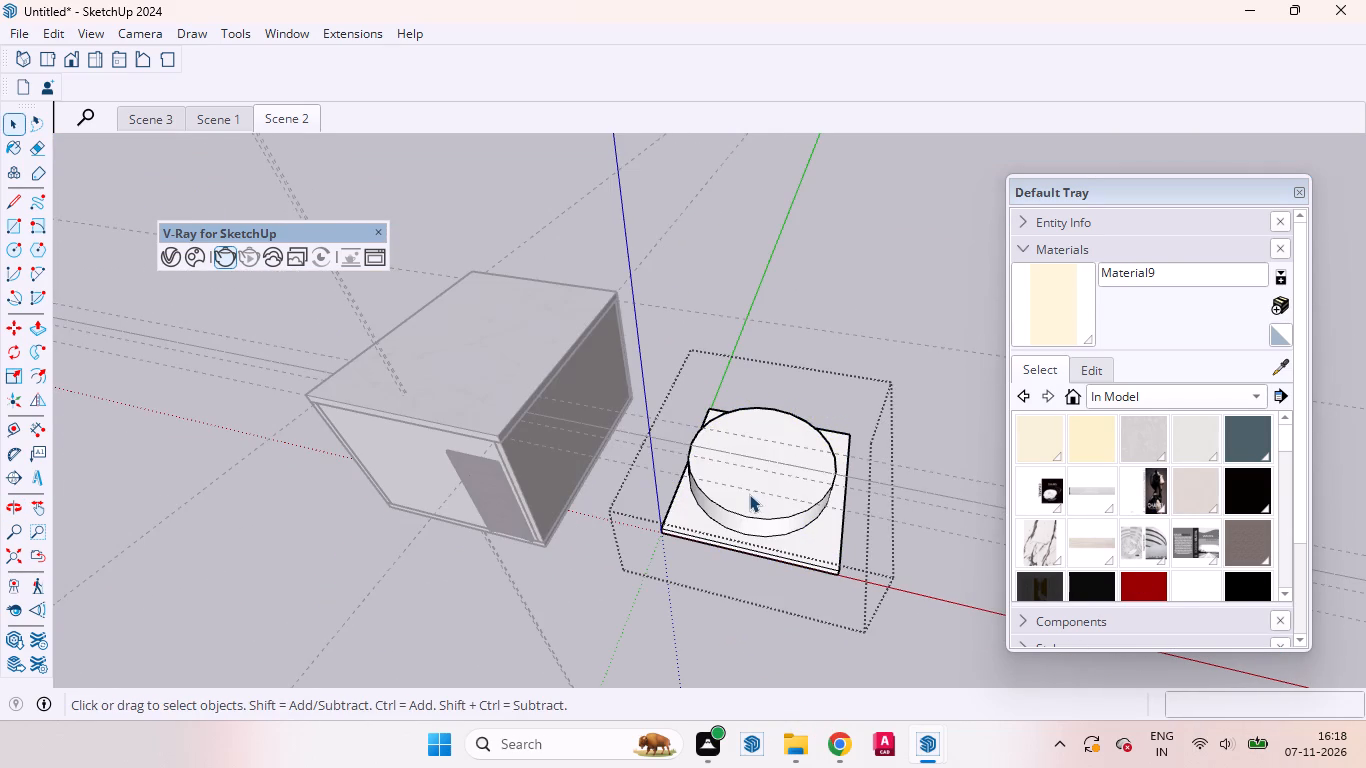
left_click(749, 494)
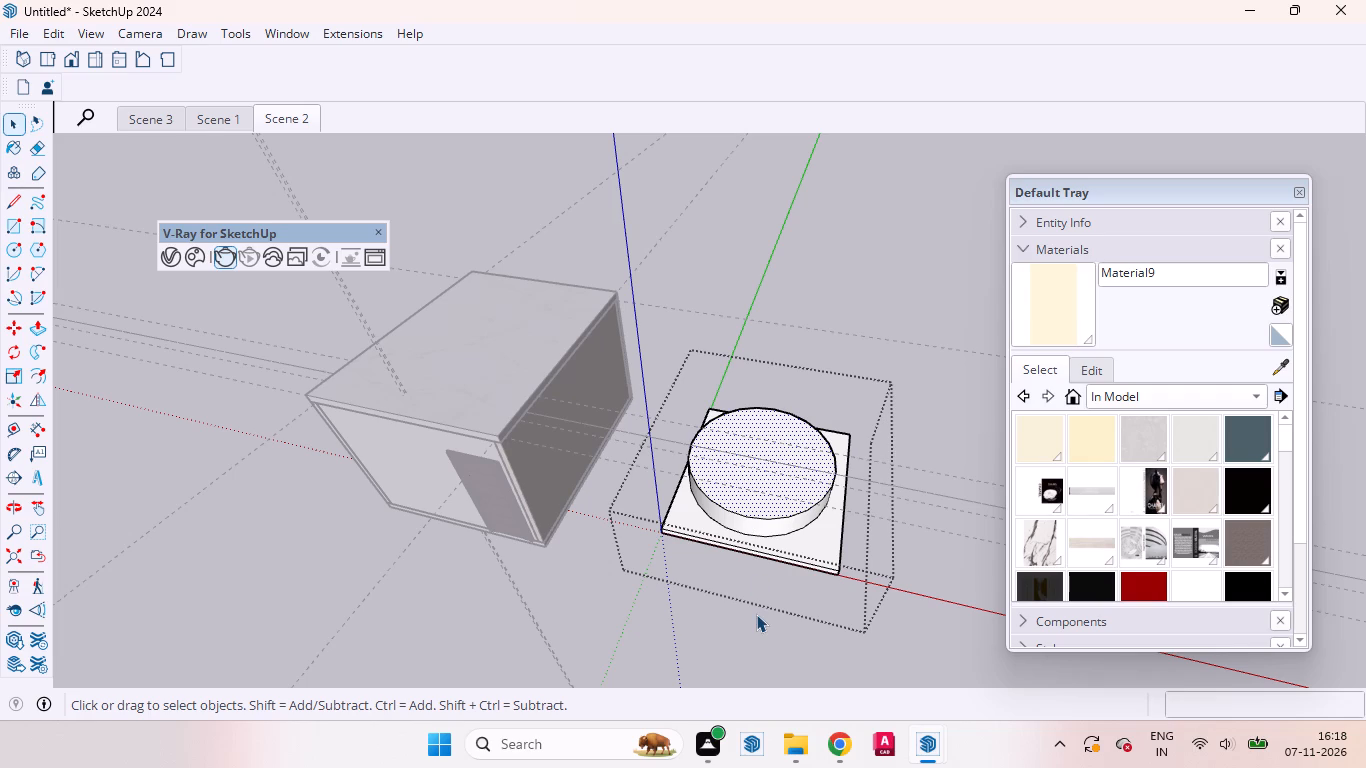
left_click(756, 614)
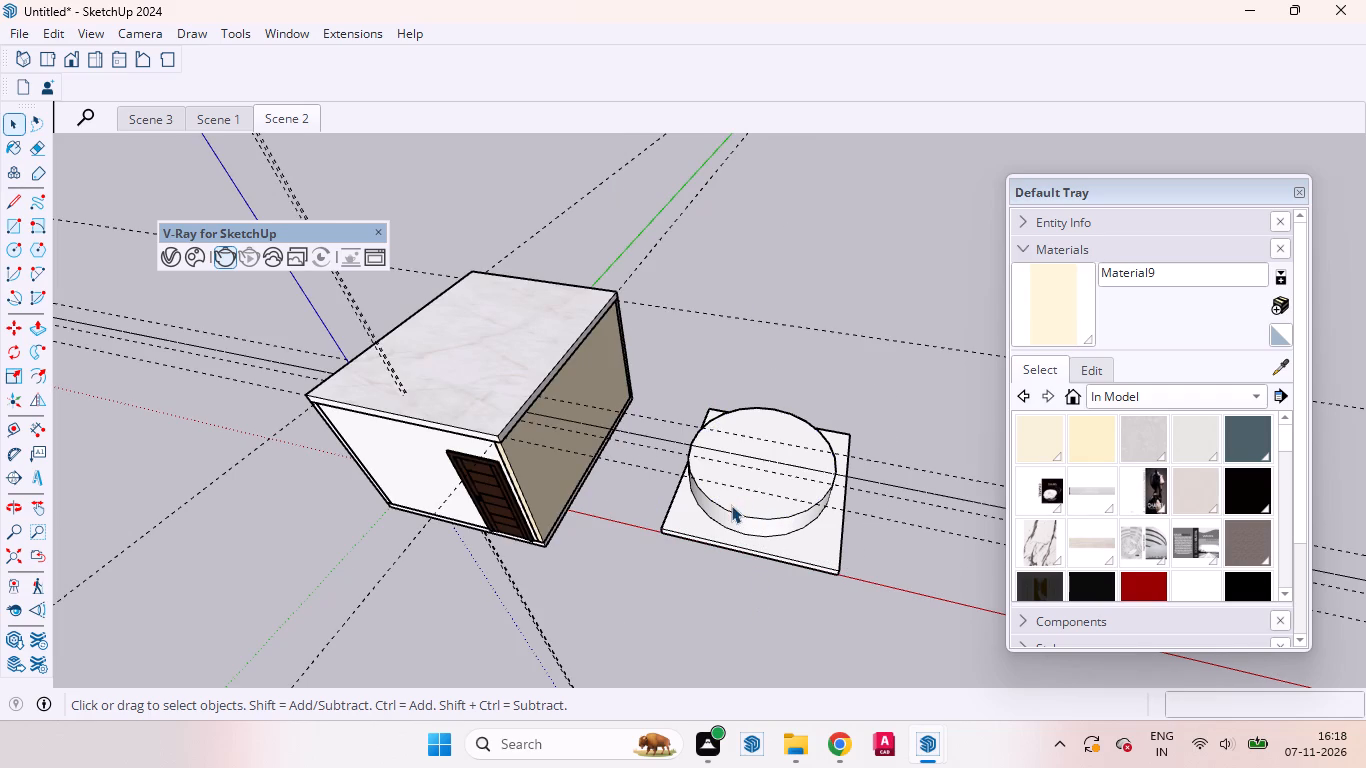
scroll(731, 505, "down", 1)
middle_click_drag(733, 516, 742, 417)
scroll(706, 511, "up", 4)
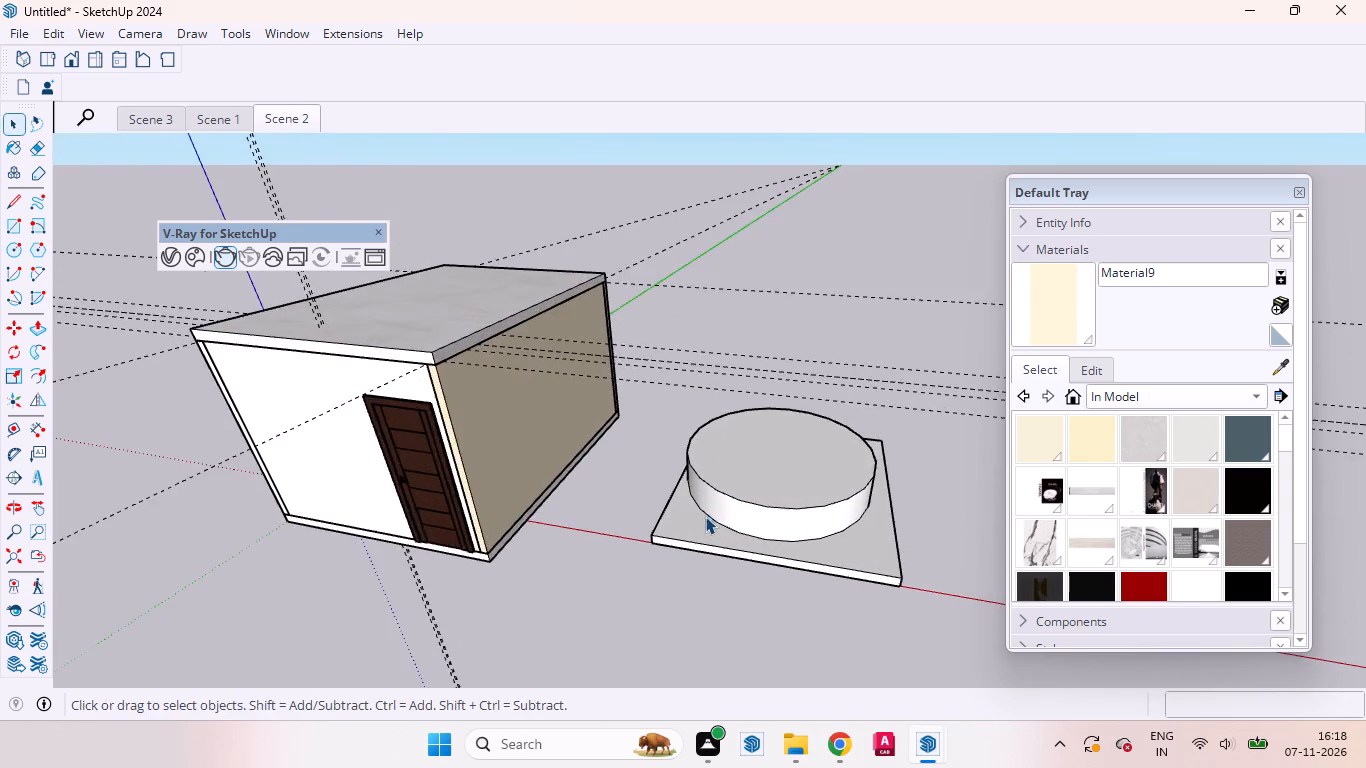
Open the slab group, move the platform's curved face about 12' 6" off the slab past its back edge, and inspect the underside.
scroll(705, 516, "up", 2)
left_click(762, 518)
triple_click(762, 518)
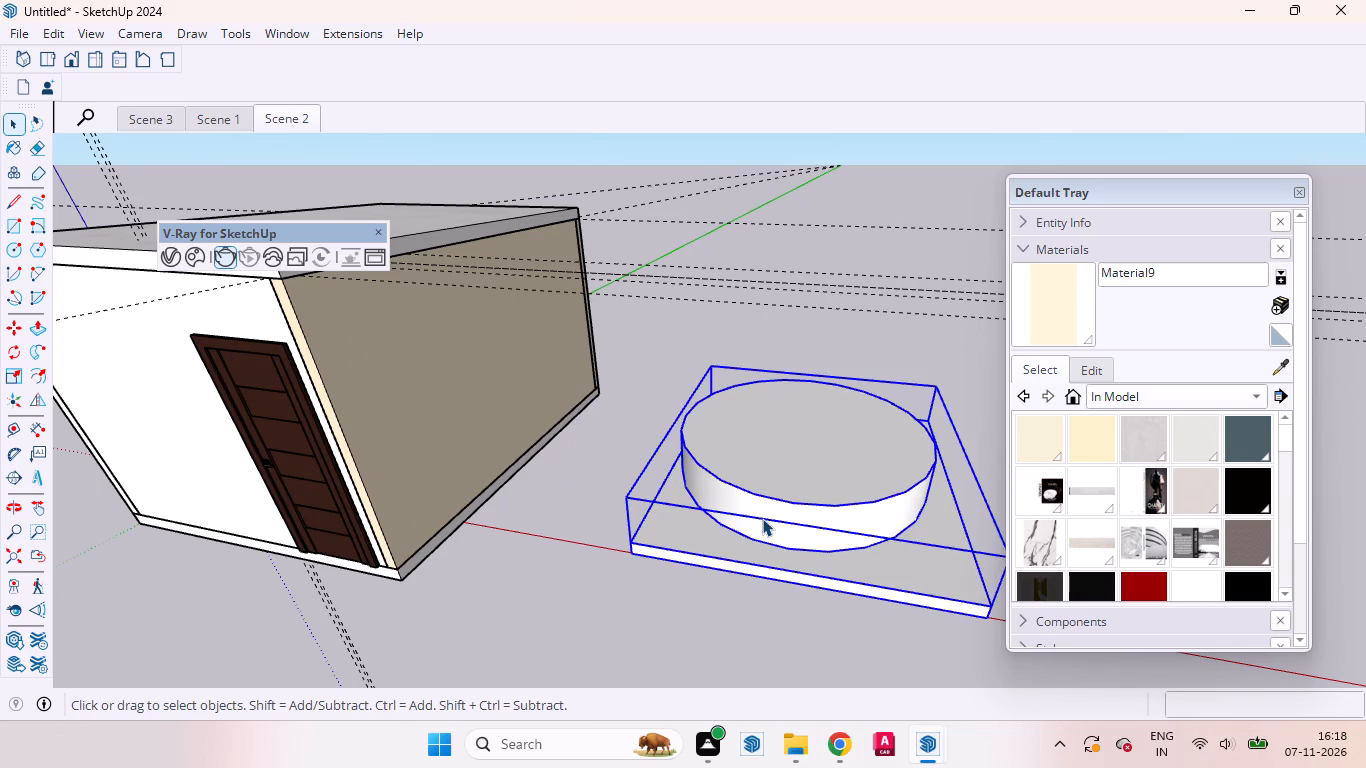
left_click(803, 519)
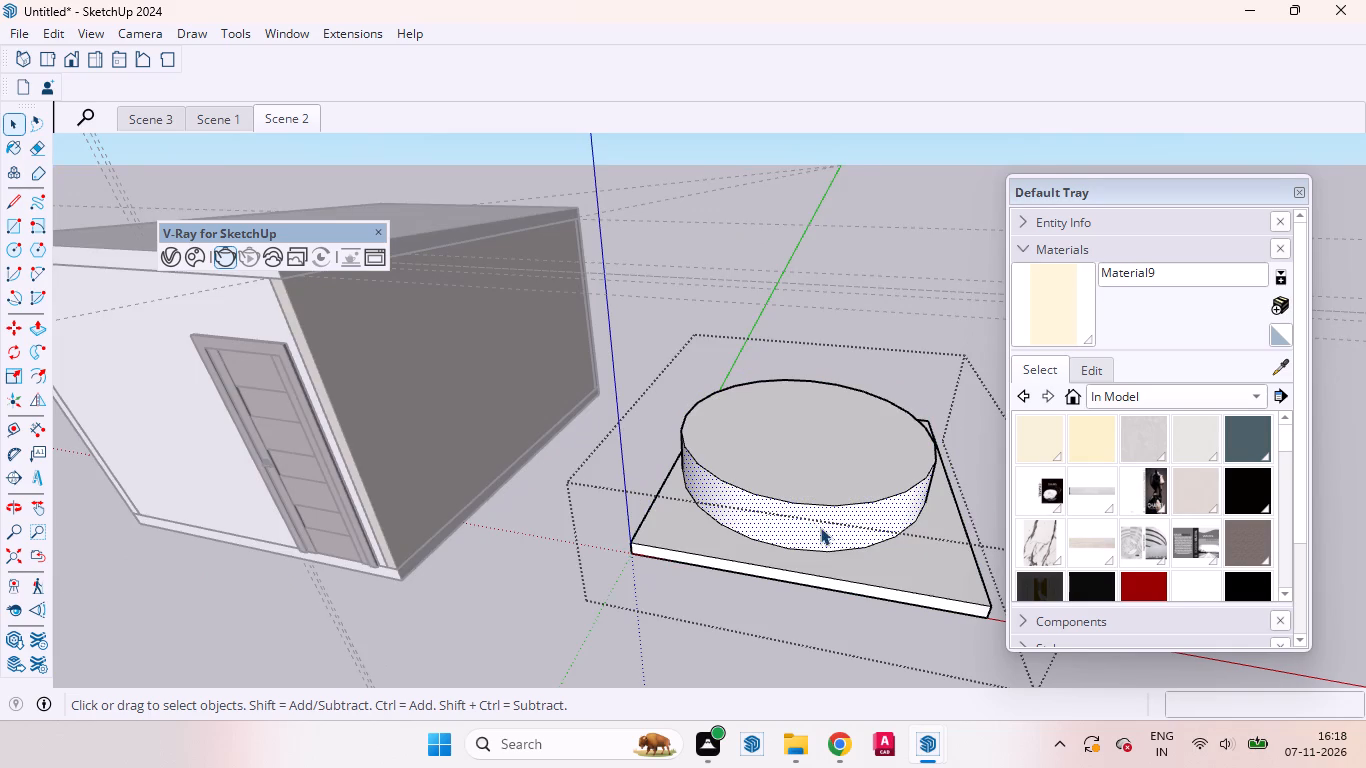
middle_click_drag(811, 529, 771, 551)
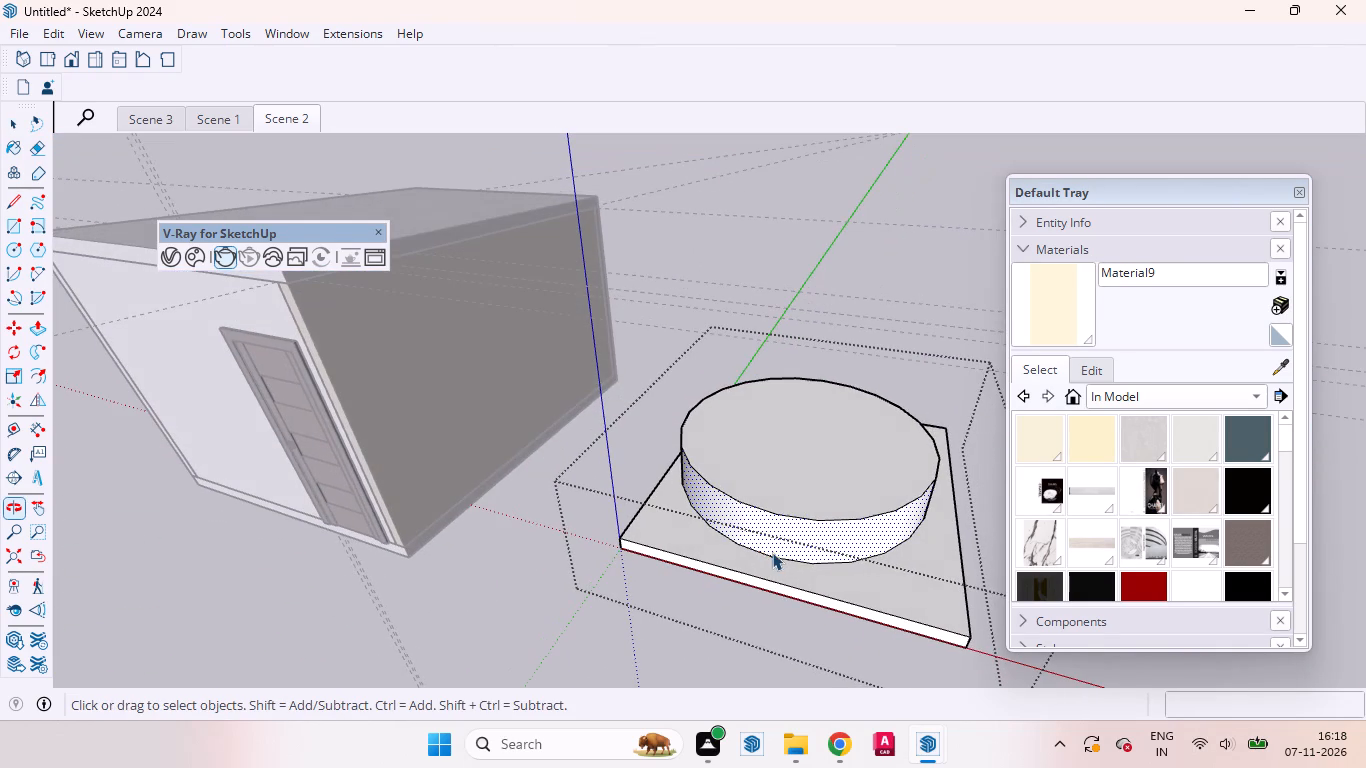
left_click(6, 326)
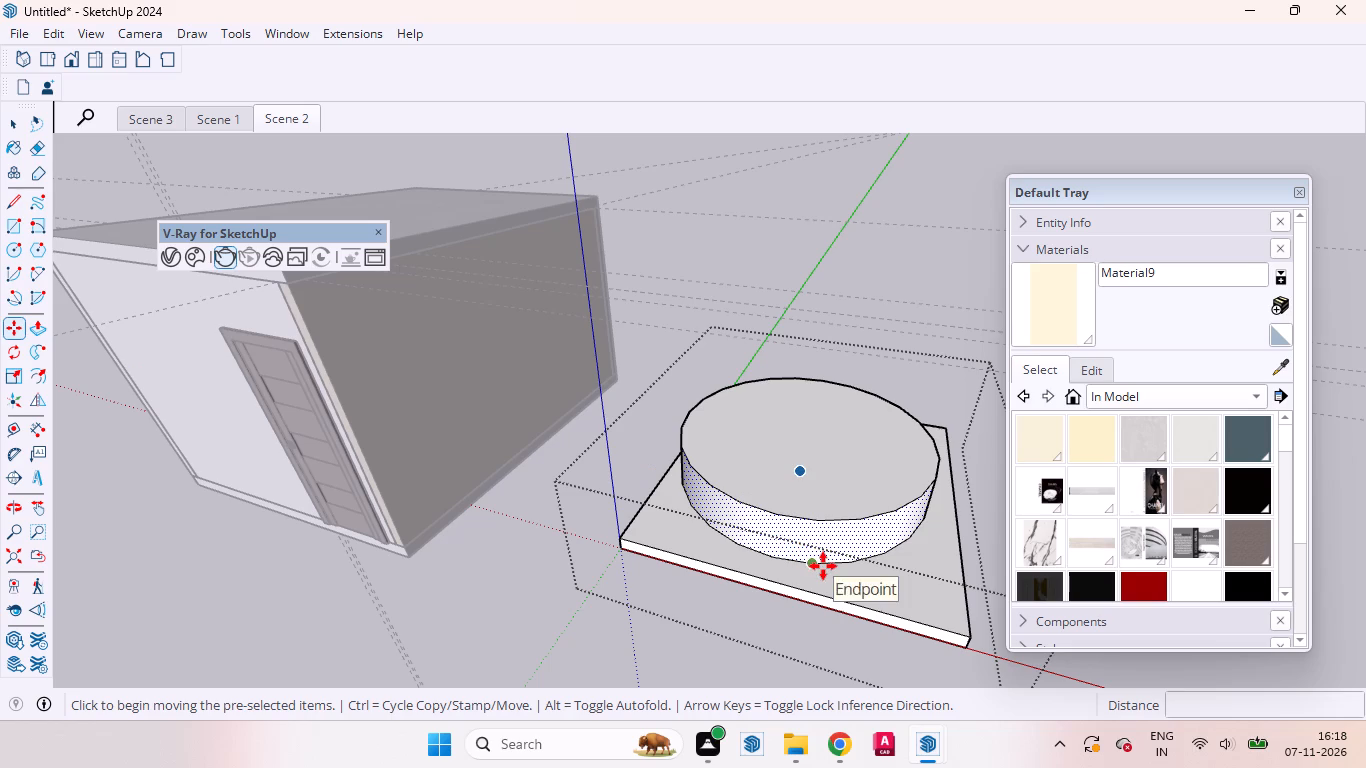
left_click(823, 567)
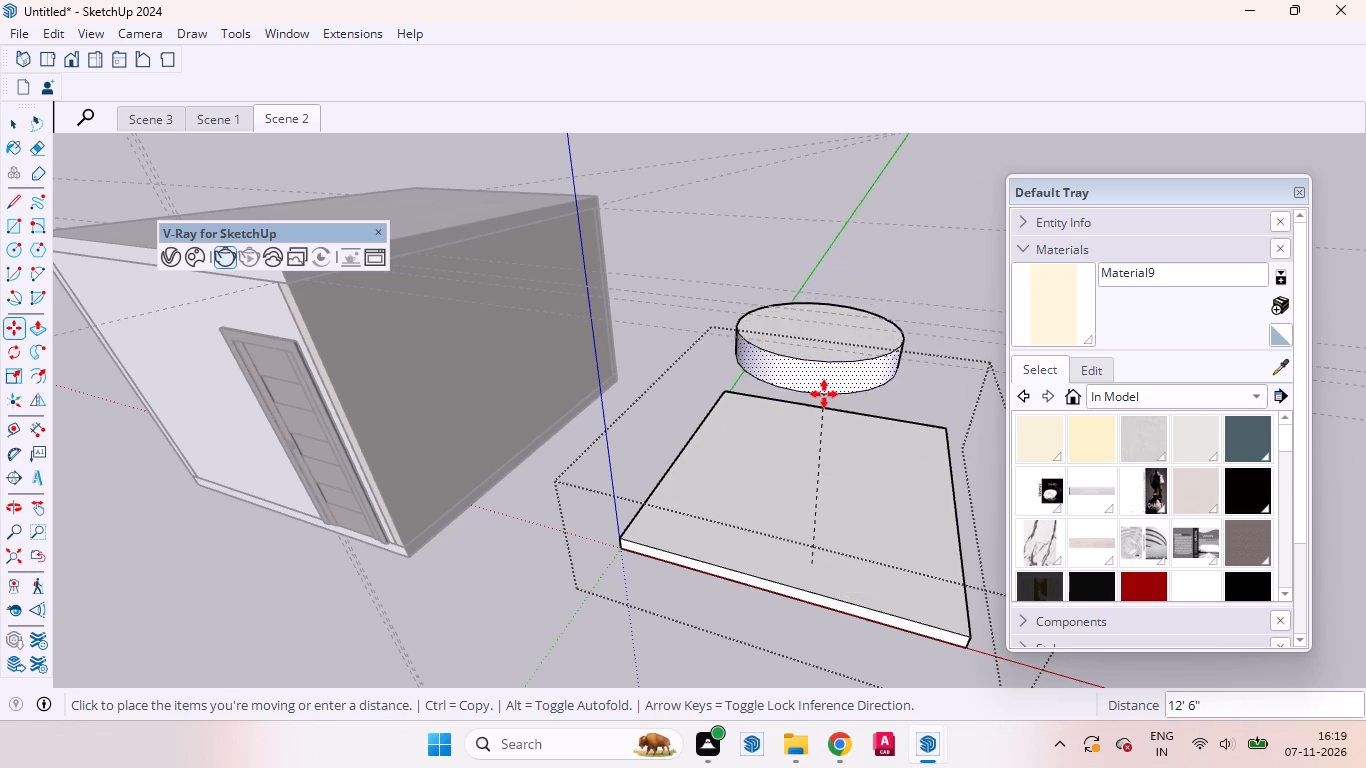
left_click(822, 388)
scroll(912, 427, "up", 5)
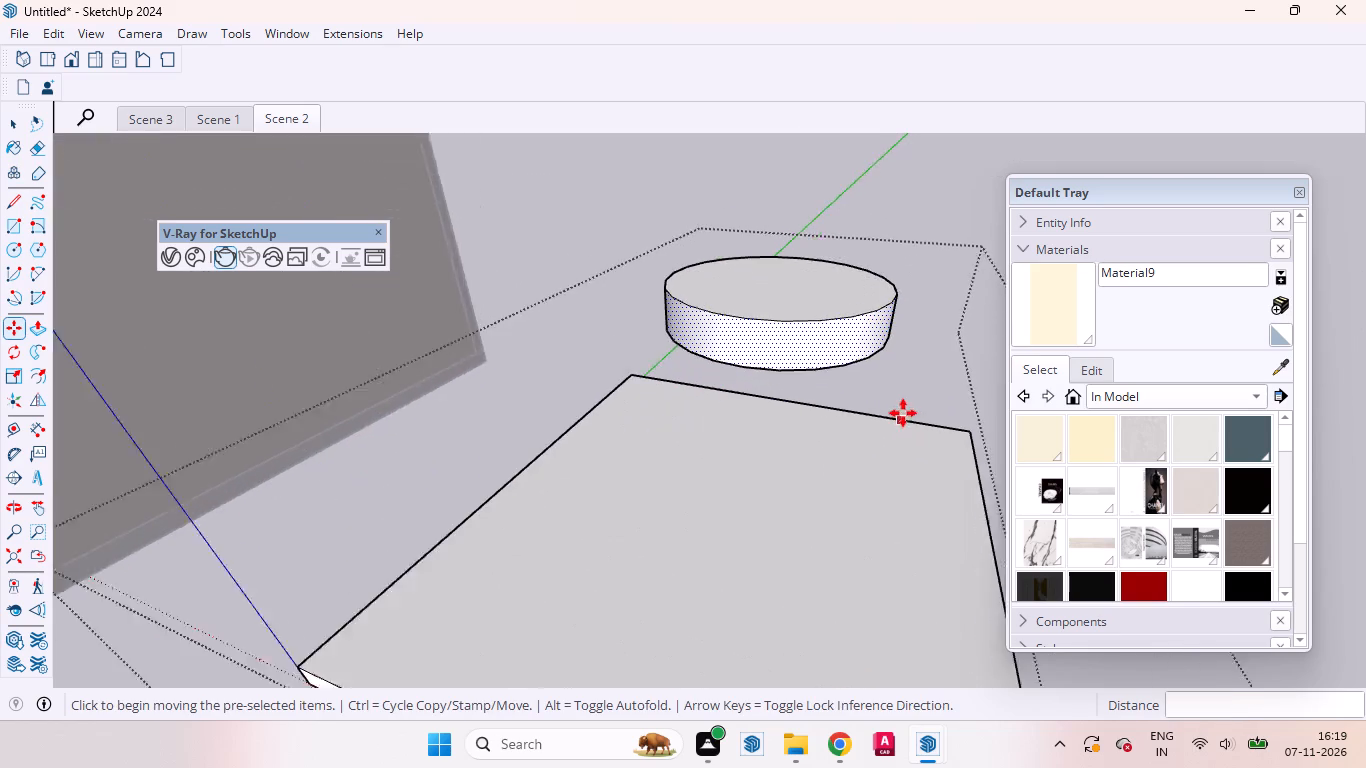
scroll(903, 413, "up", 2)
middle_click_drag(898, 399, 707, 99)
scroll(784, 278, "up", 1)
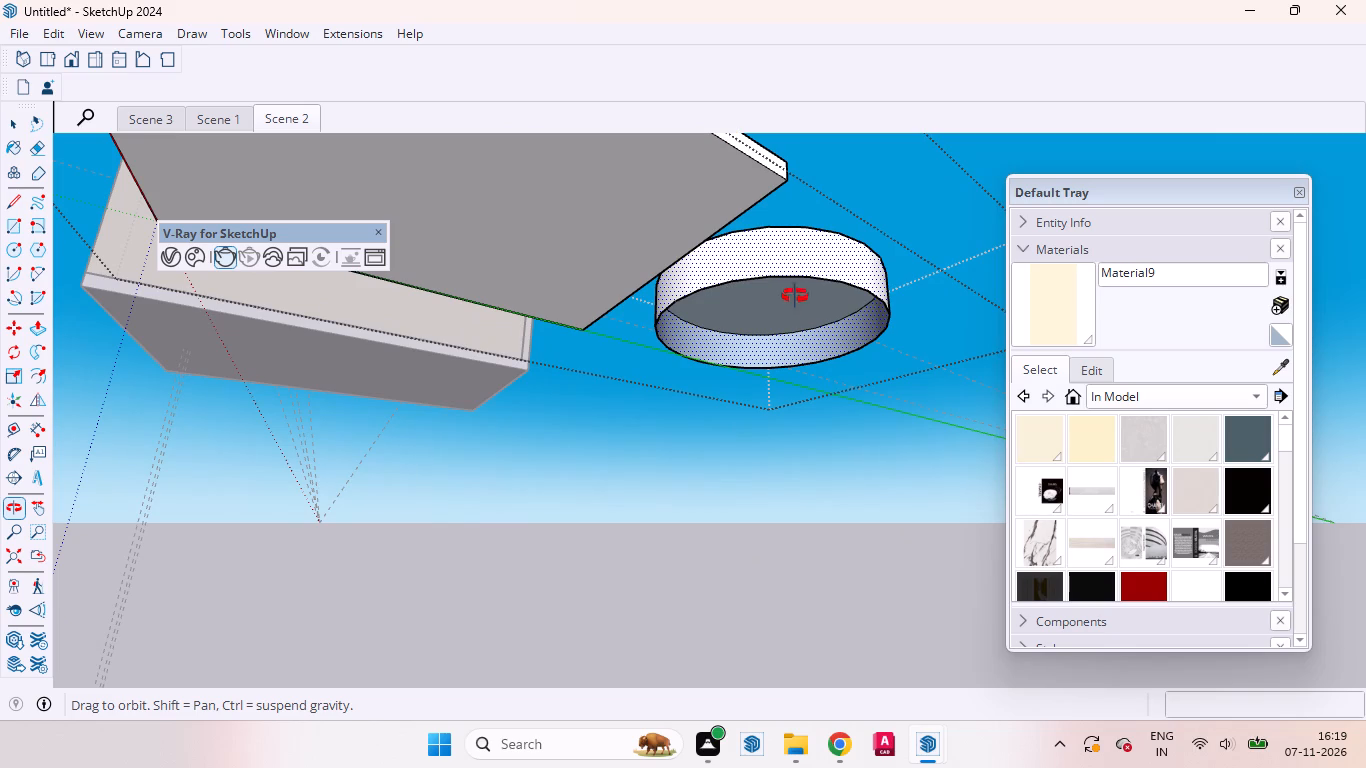
scroll(795, 296, "up", 5)
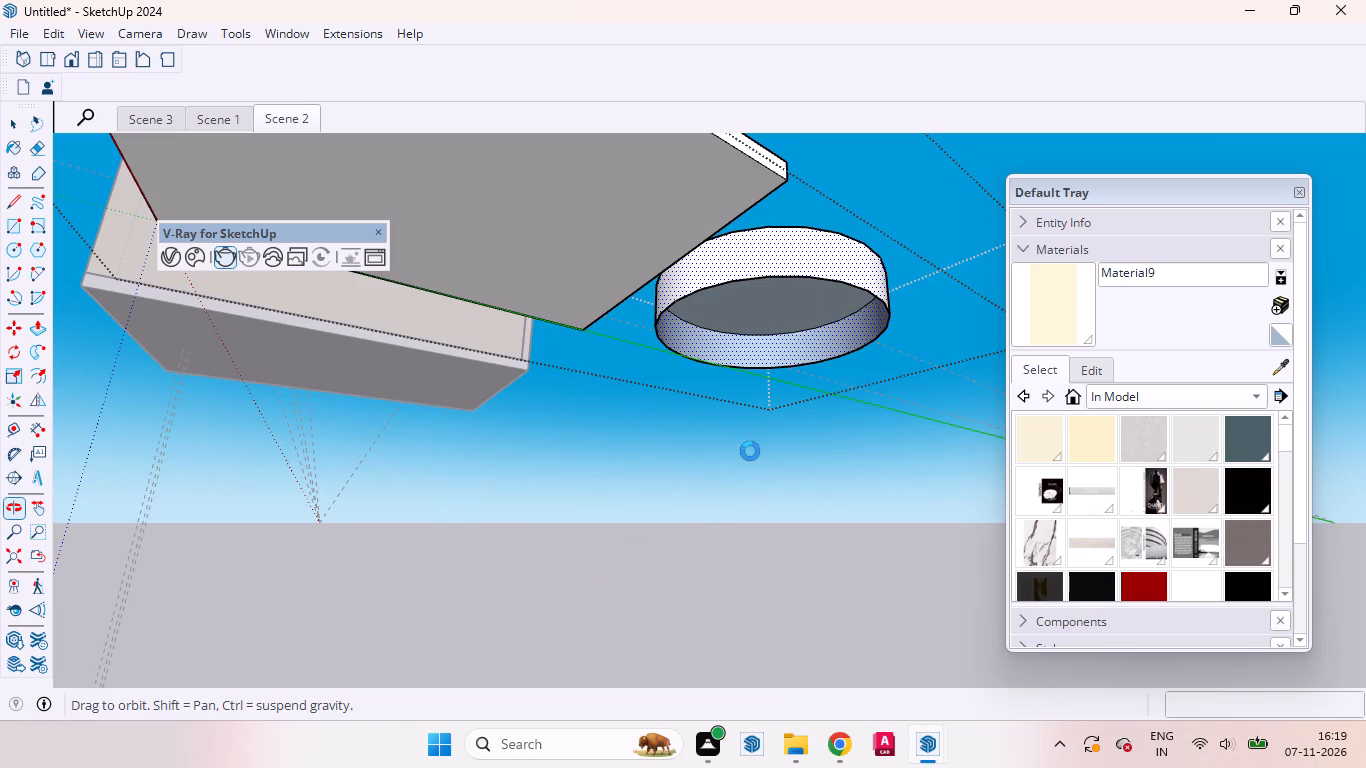
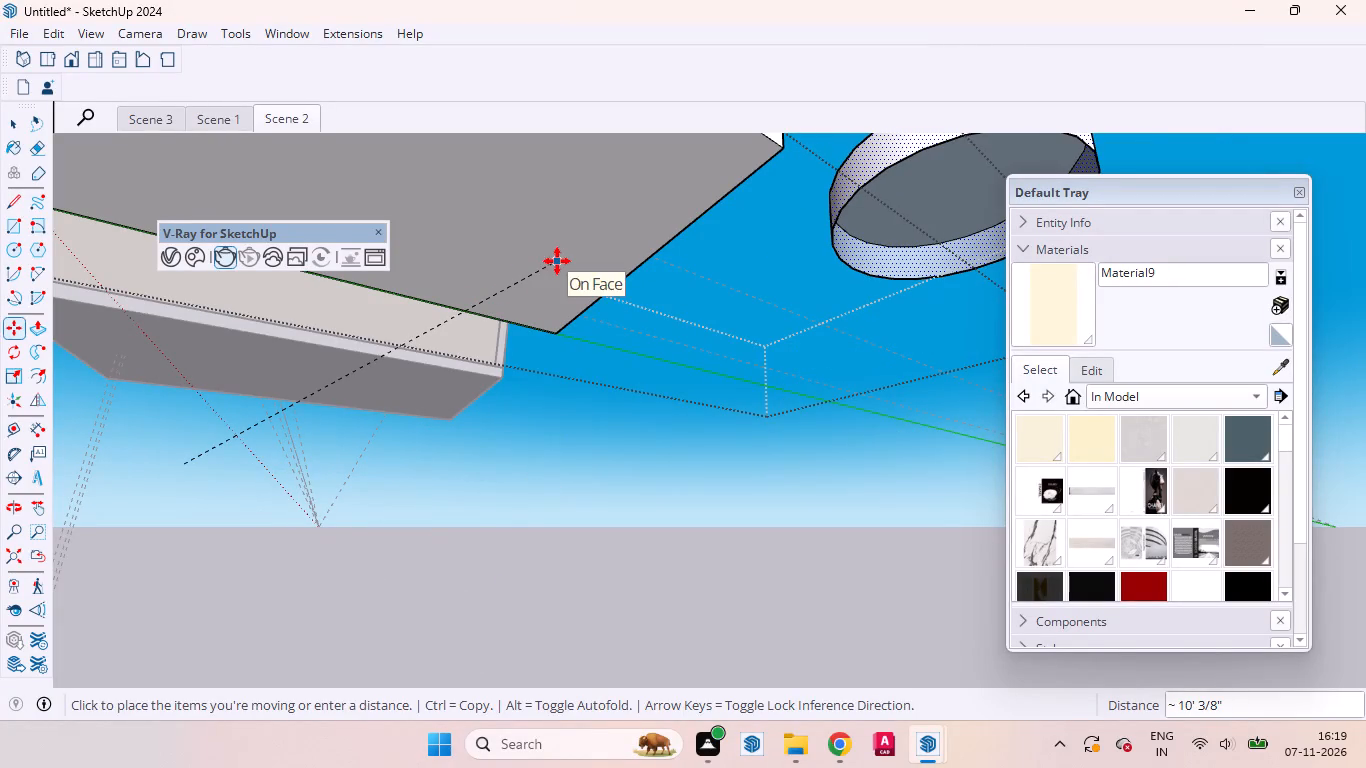
Place the platform's curved face about 10' from the picked start point, clear of the slab.
left_click(558, 261)
Move the round platform's curved face from beyond the slab back toward the slab's front corner.
middle_click_drag(810, 340, 679, 588)
scroll(670, 489, "up", 1)
scroll(640, 347, "down", 6)
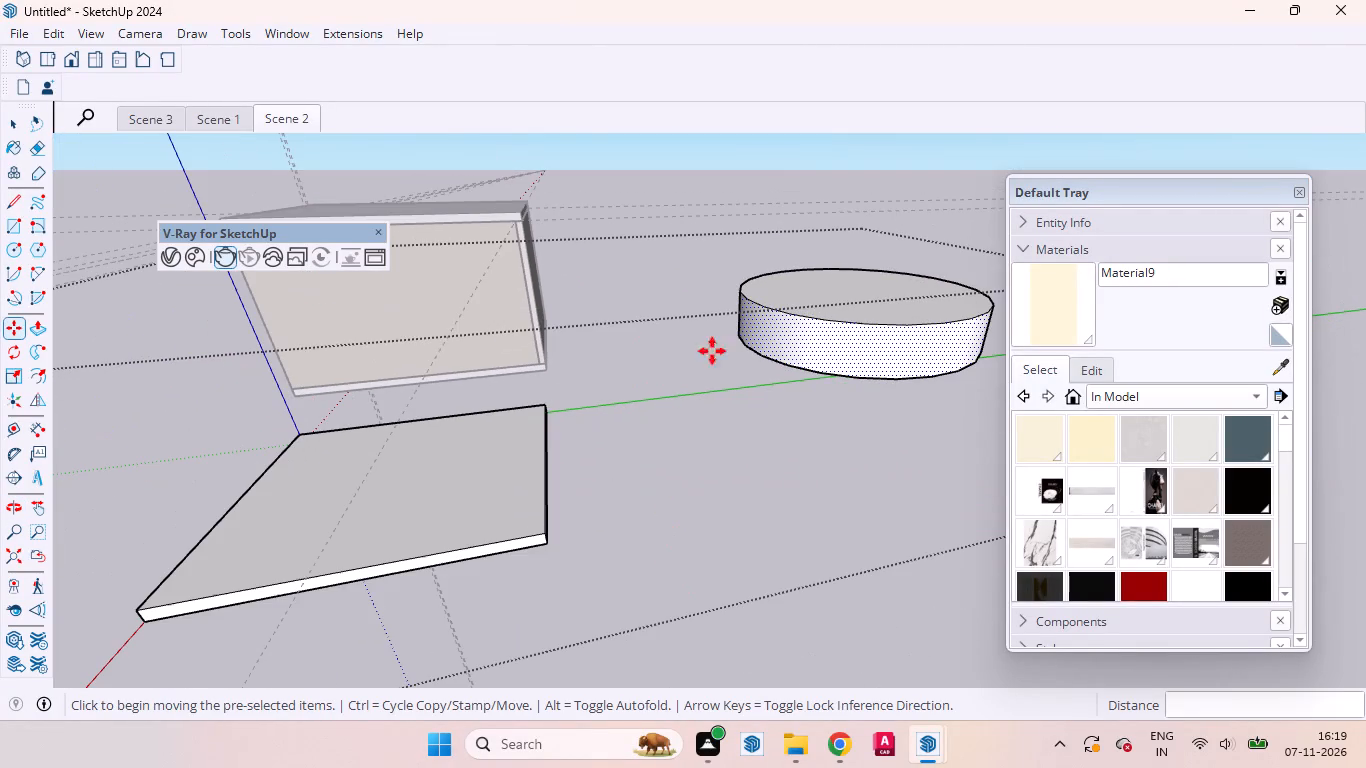
left_click(821, 367)
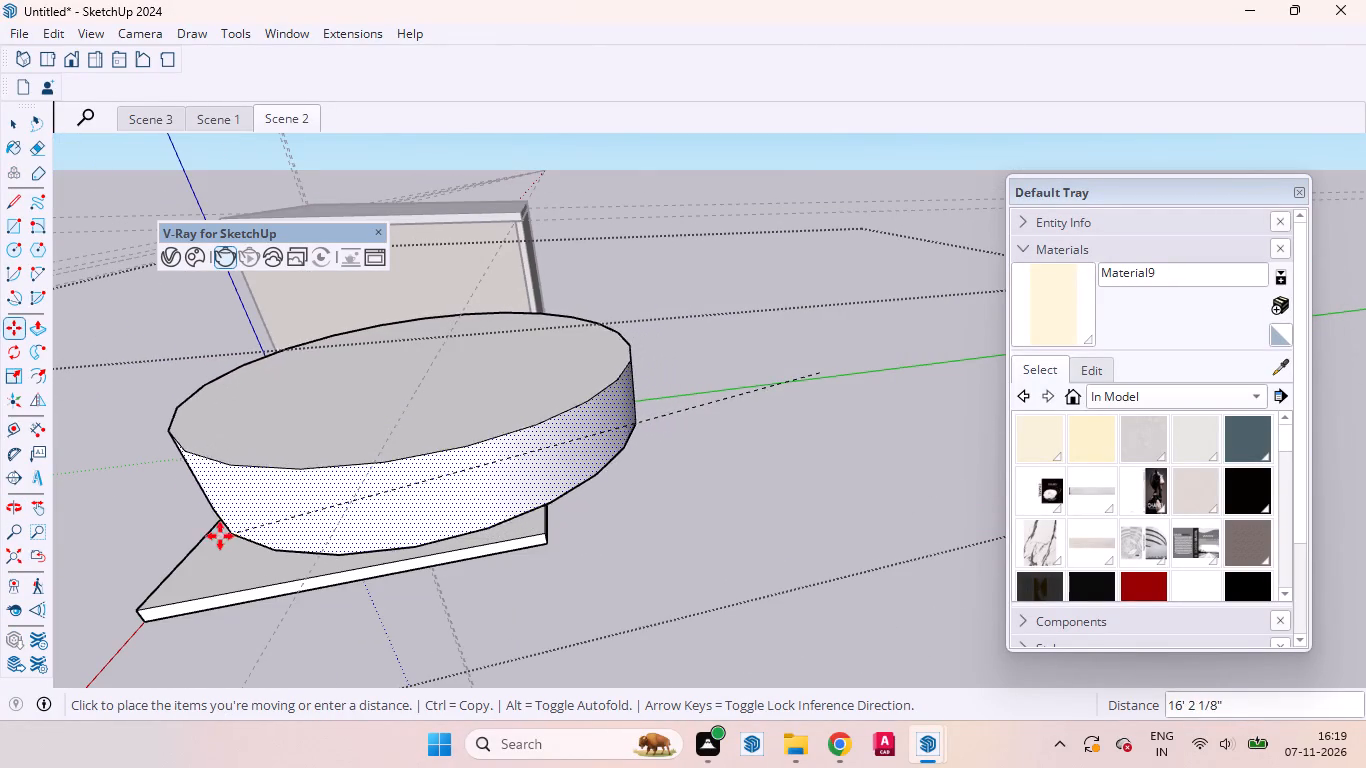
left_click(170, 569)
Lower the raised round platform from its position in mid-air to the level of the slab.
middle_click_drag(298, 582, 577, 347)
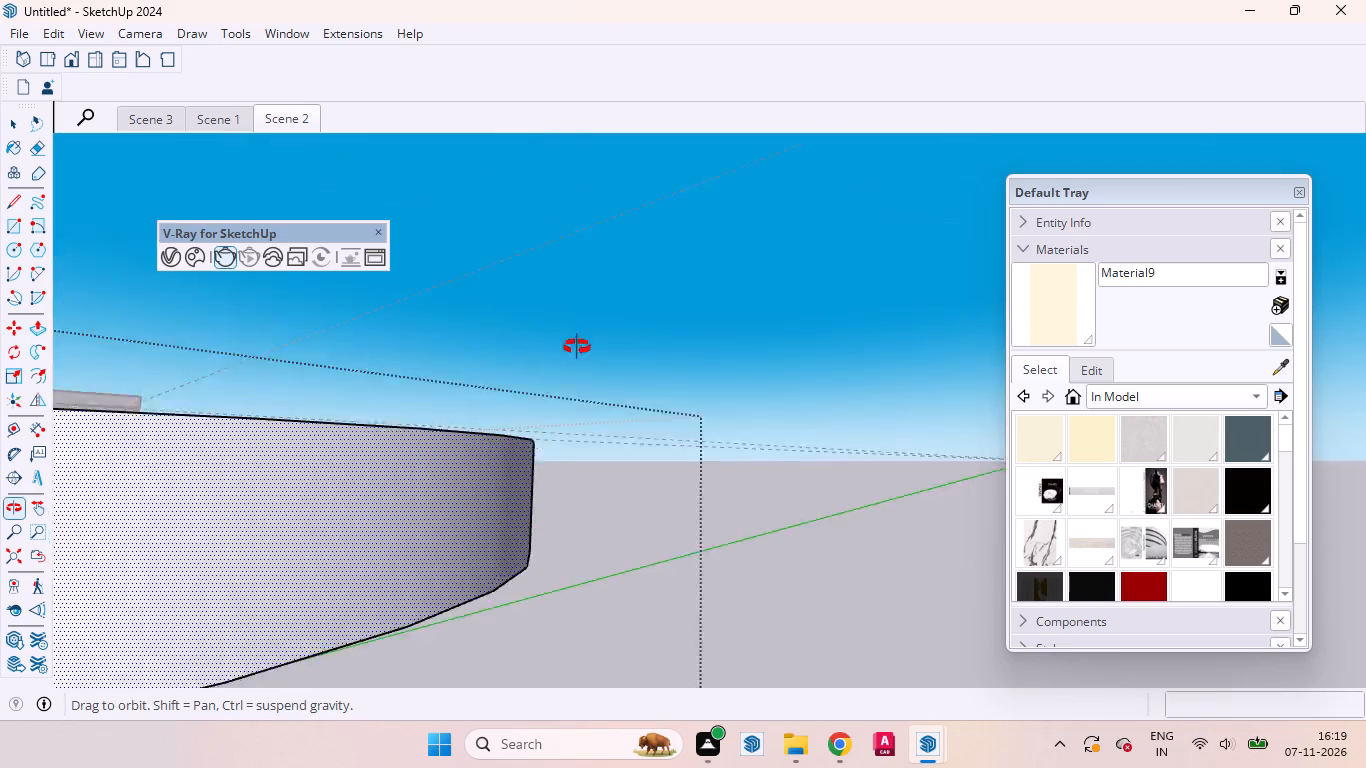
middle_click_drag(577, 347, 584, 343)
scroll(591, 328, "down", 2)
scroll(594, 327, "up", 1)
scroll(594, 327, "down", 8)
scroll(671, 320, "up", 1)
scroll(671, 320, "down", 2)
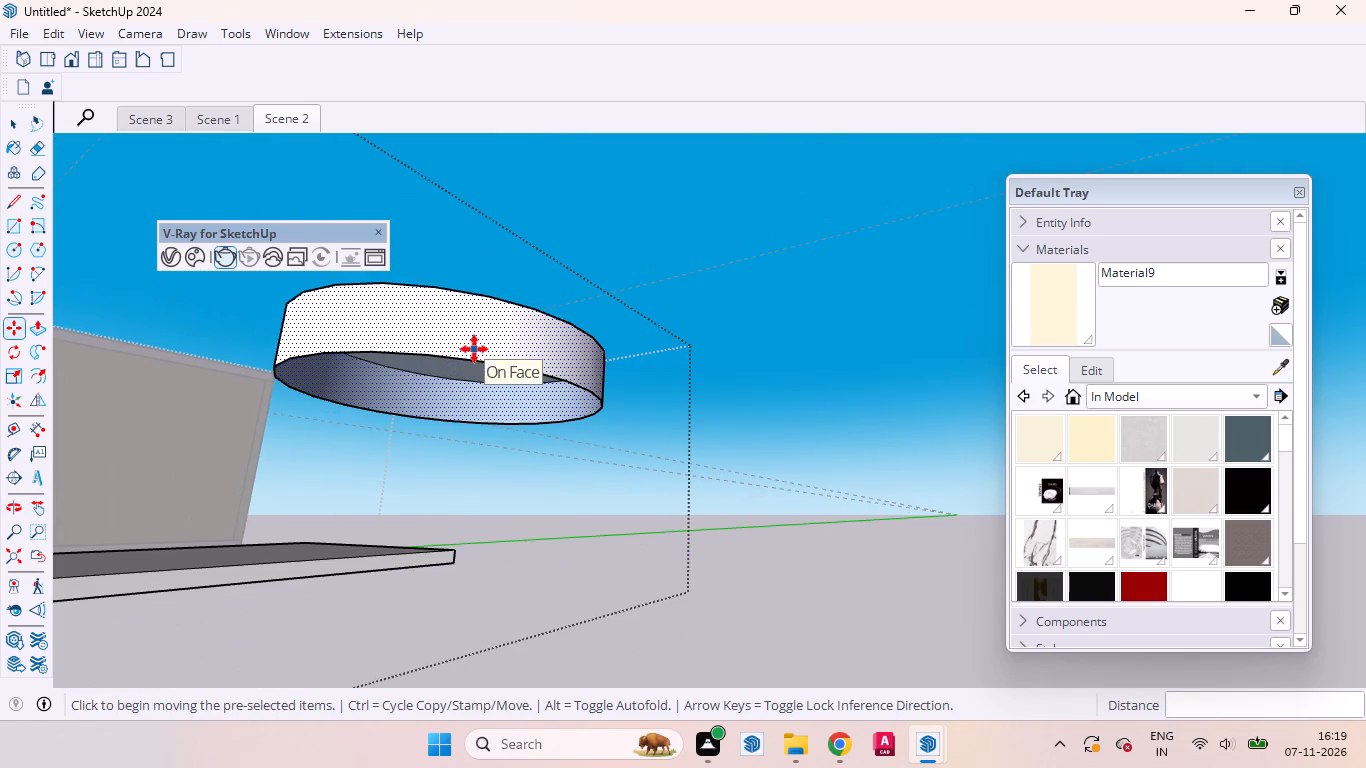
left_click(474, 349)
left_click(247, 574)
Move the round platform about 8' 4" across from the slab's edge so it sits over the square slab.
scroll(619, 425, "down", 3)
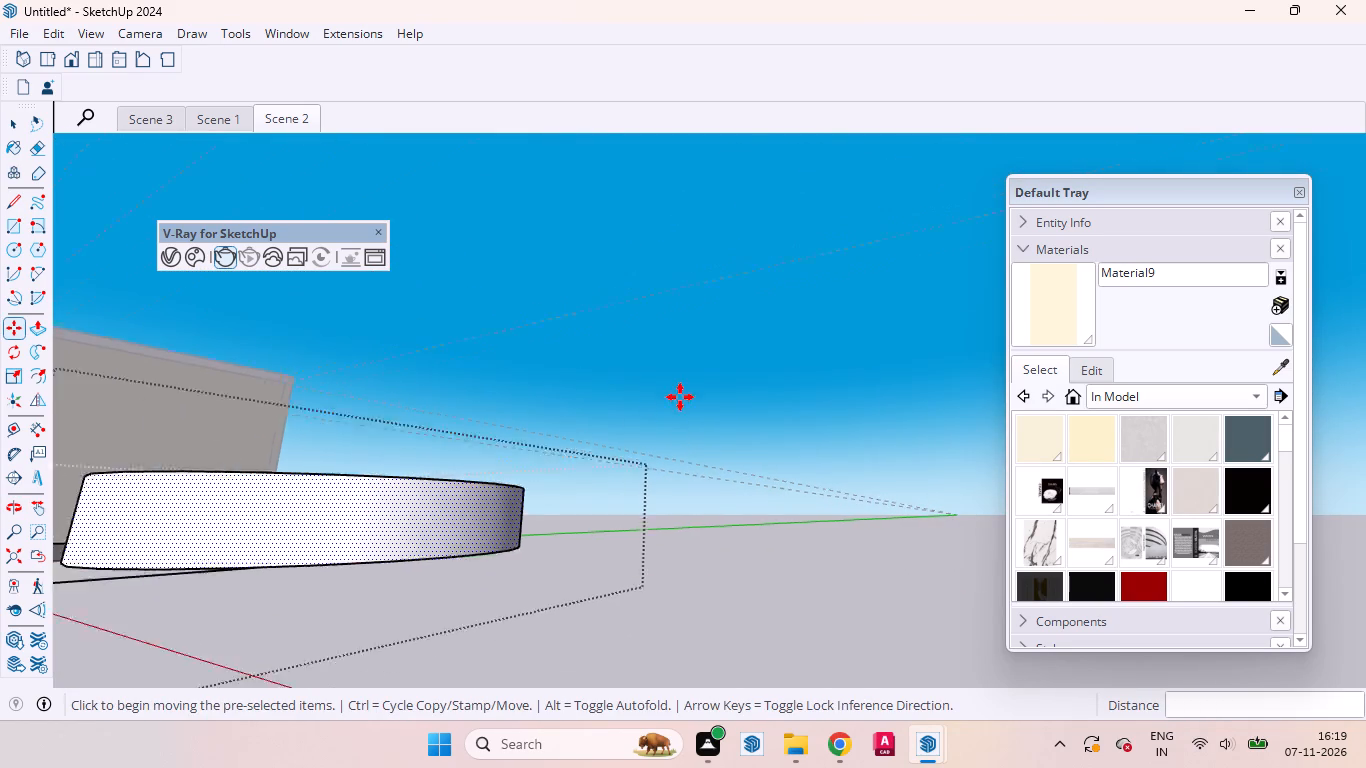
scroll(680, 397, "down", 5)
middle_click_drag(484, 467, 668, 559)
scroll(668, 558, "up", 1)
scroll(684, 543, "down", 4)
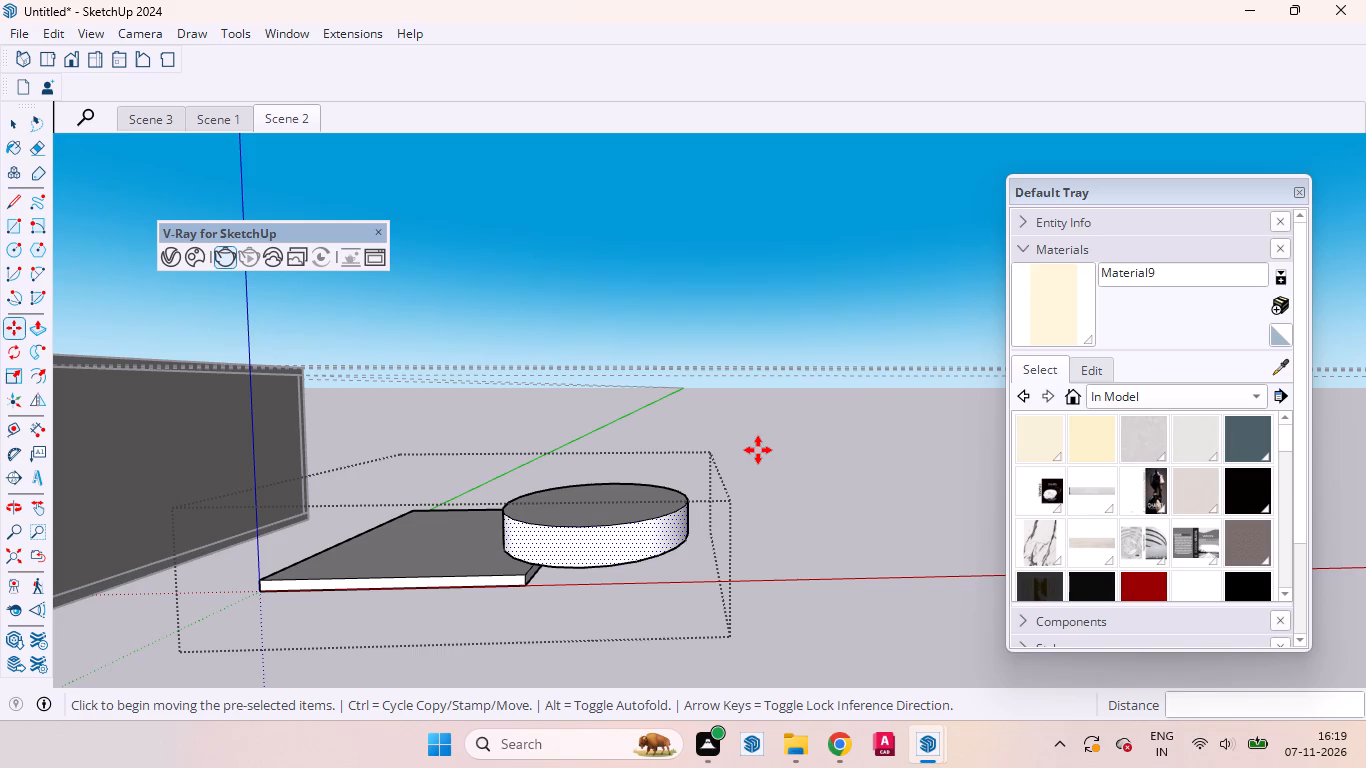
scroll(718, 450, "down", 8)
middle_click_drag(644, 524, 644, 609)
scroll(675, 419, "down", 3)
scroll(697, 503, "up", 8)
scroll(687, 484, "down", 1)
scroll(674, 466, "up", 3)
middle_click_drag(595, 581, 598, 589)
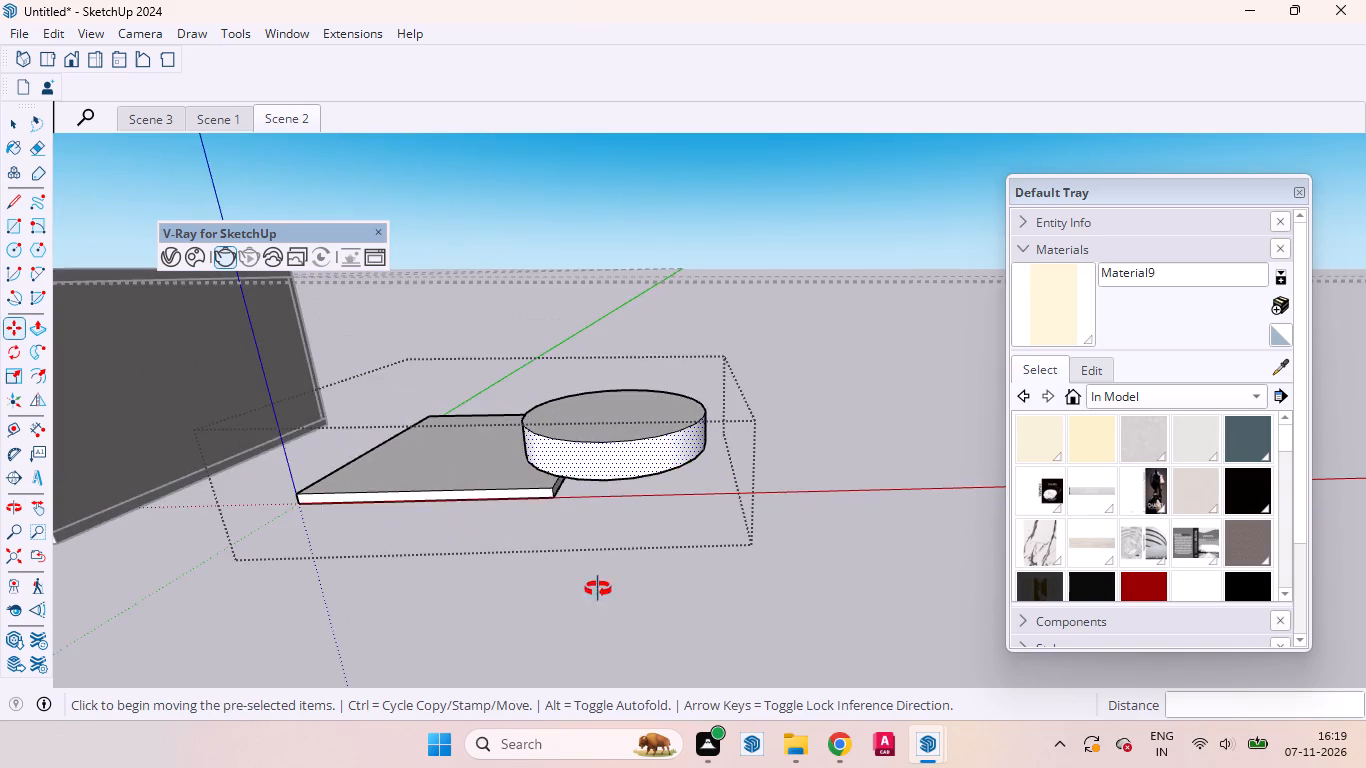
middle_click_drag(598, 589, 926, 674)
scroll(796, 297, "down", 3)
scroll(797, 275, "up", 2)
scroll(798, 253, "down", 4)
scroll(742, 390, "up", 1)
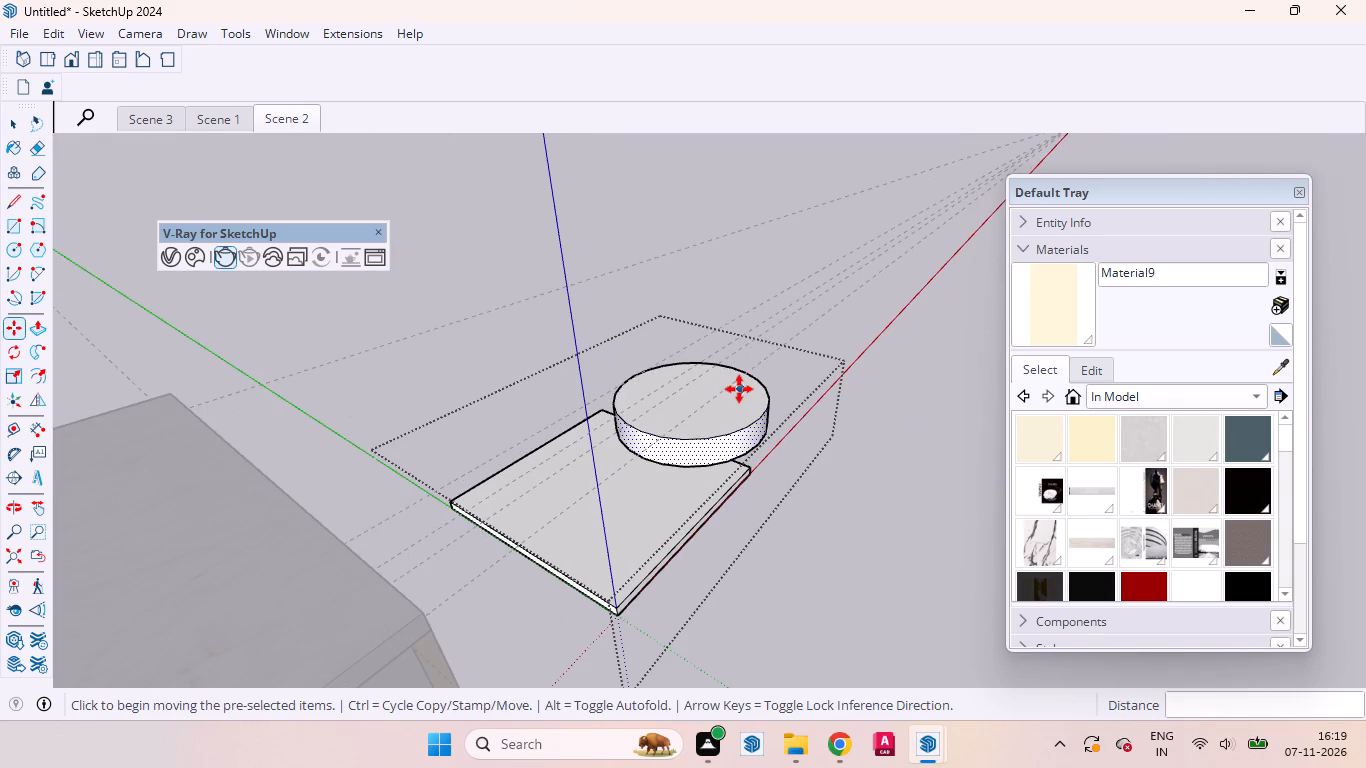
scroll(749, 388, "down", 4)
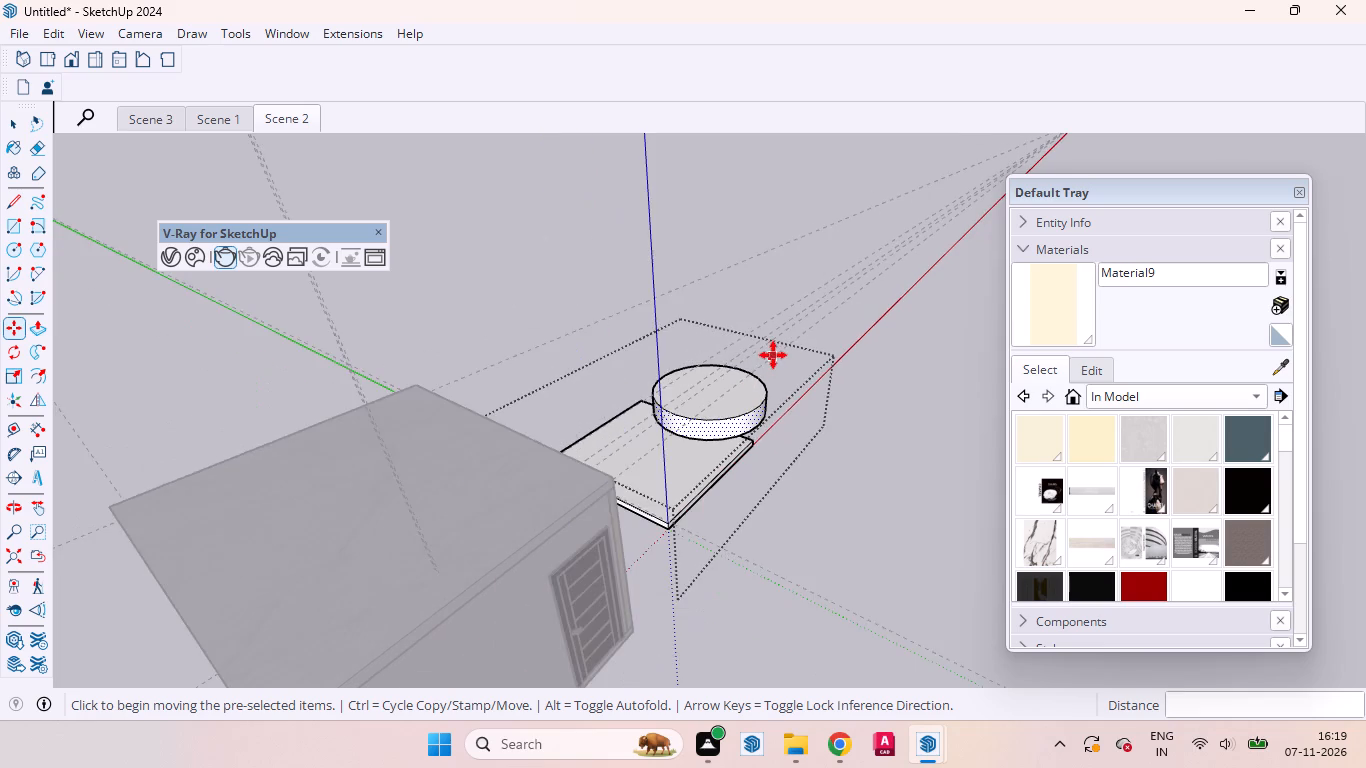
scroll(770, 359, "down", 3)
middle_click_drag(602, 444, 641, 471)
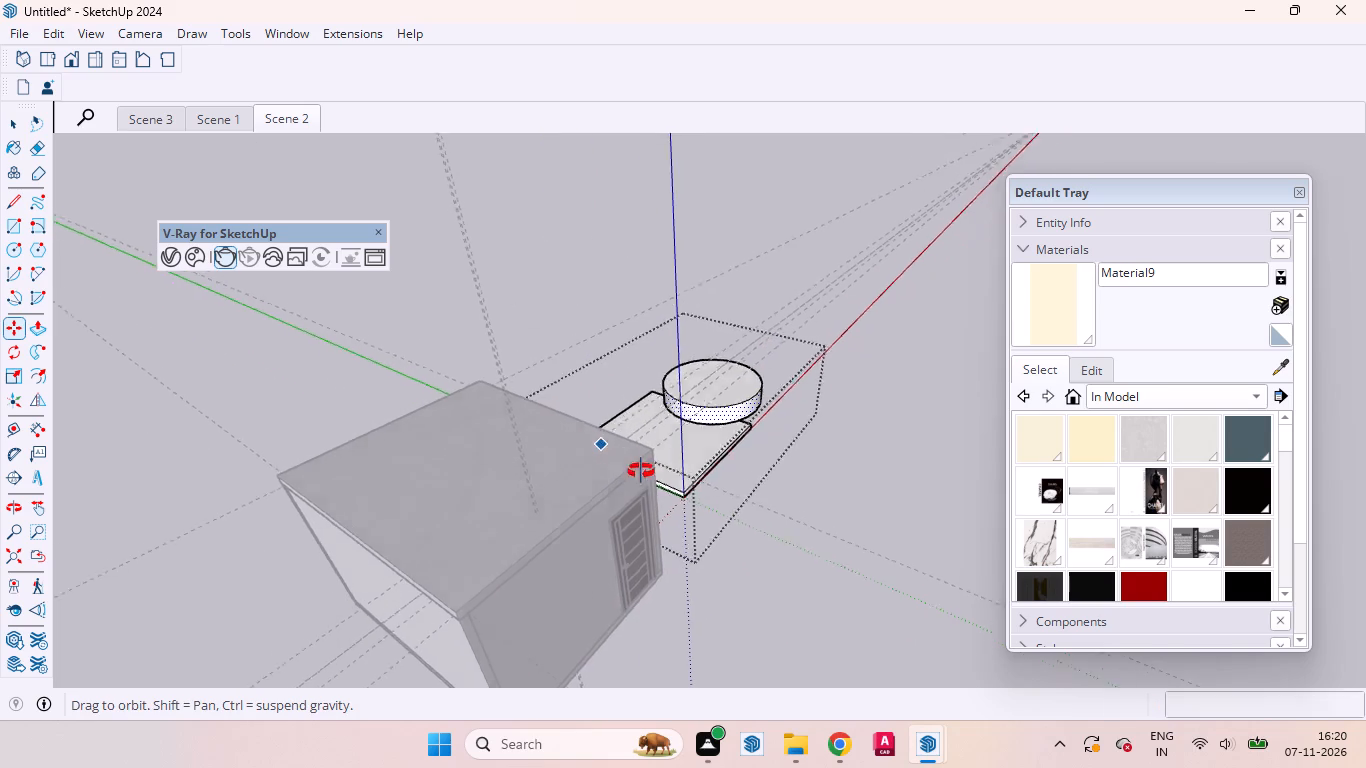
middle_click_drag(641, 471, 1279, 590)
scroll(715, 449, "down", 8)
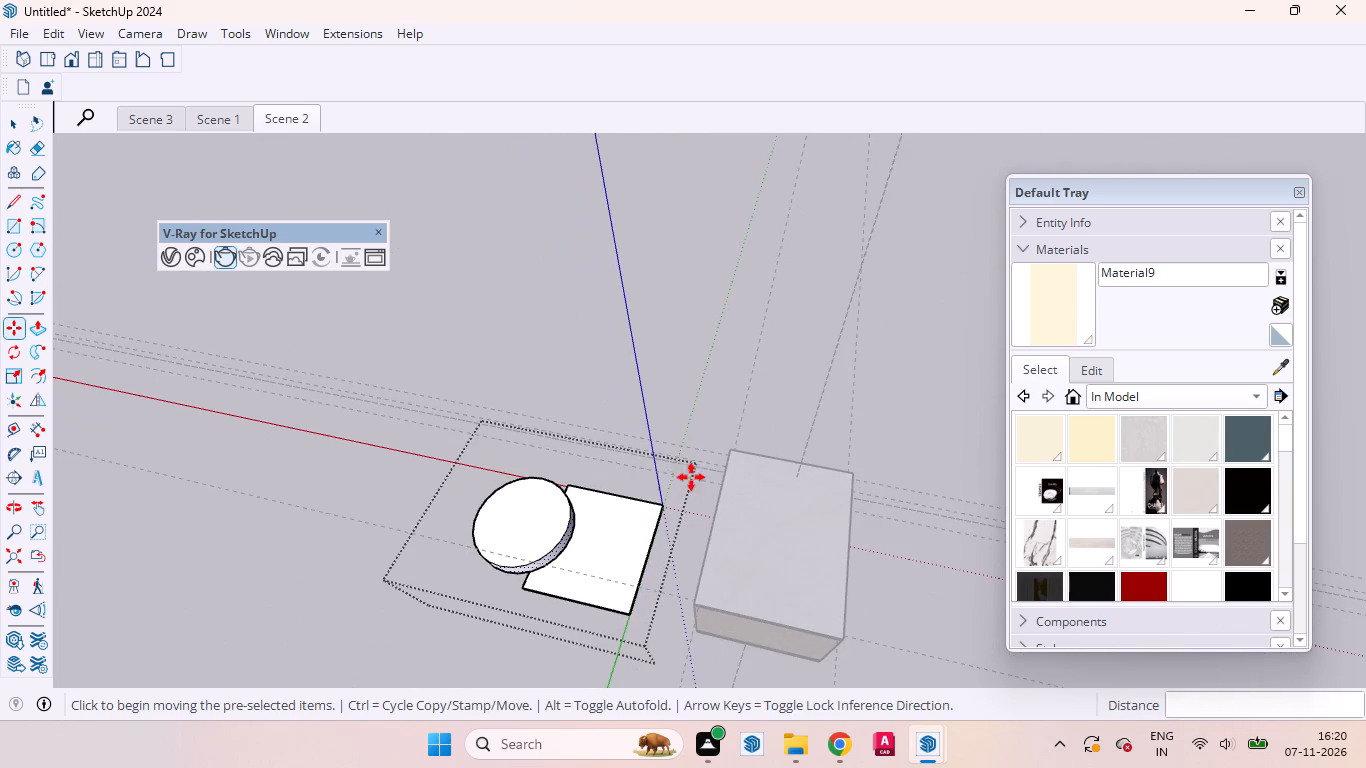
middle_click_drag(584, 632, 527, 756)
scroll(513, 684, "up", 1)
scroll(562, 506, "up", 7)
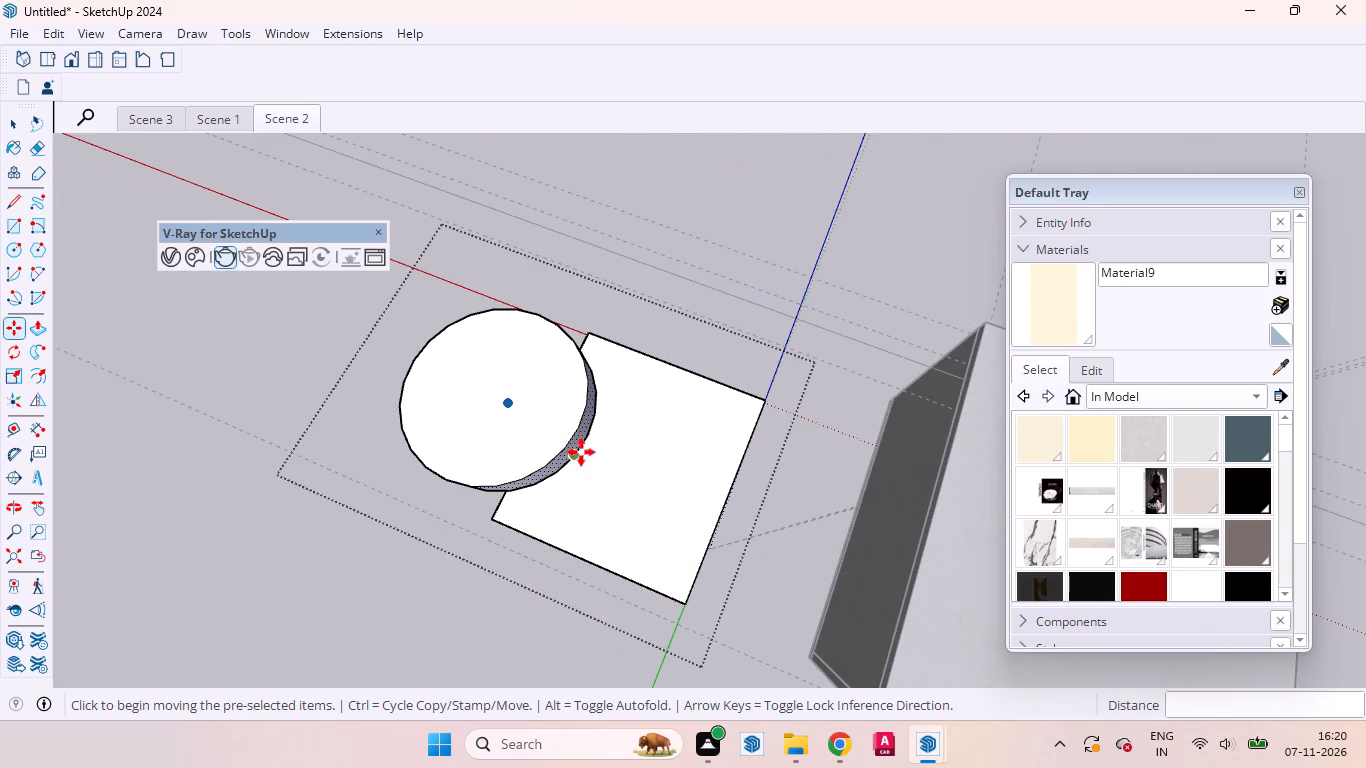
left_click(589, 439)
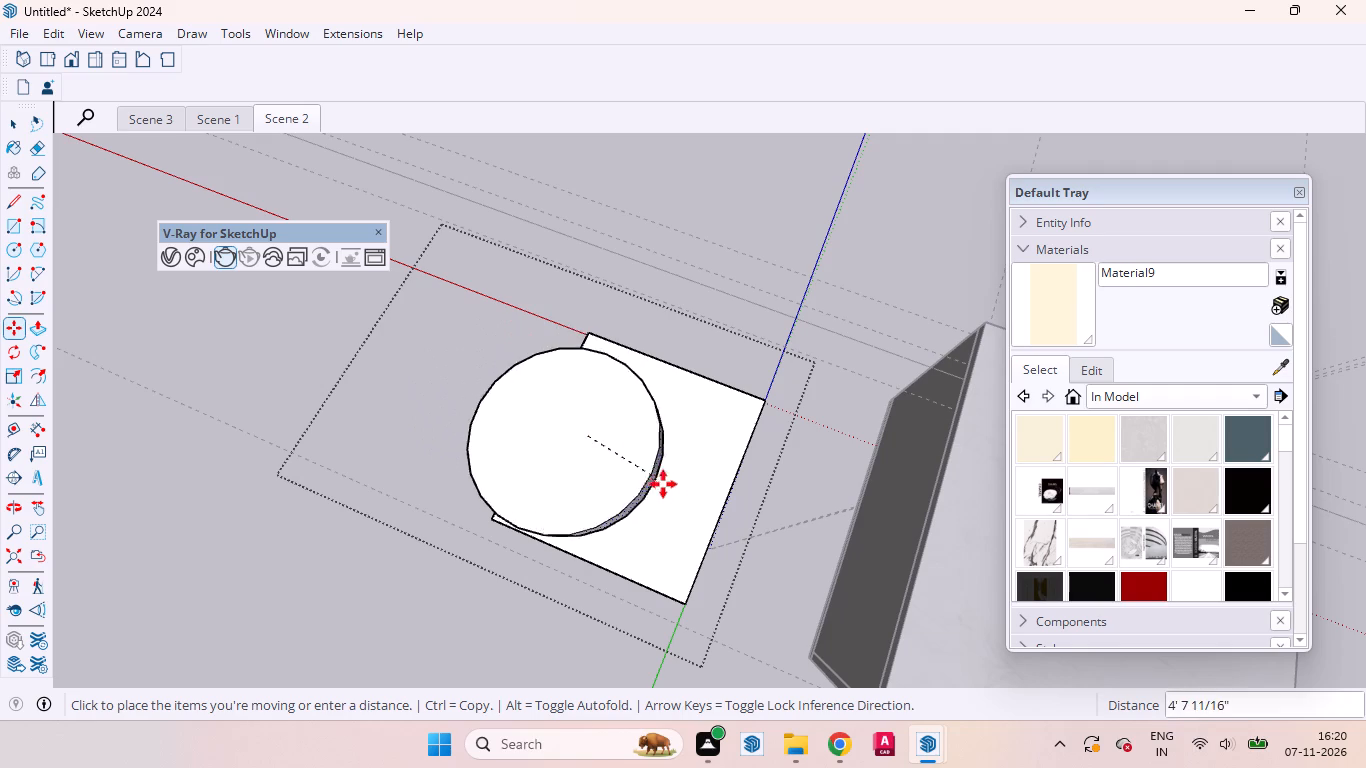
left_click(718, 503)
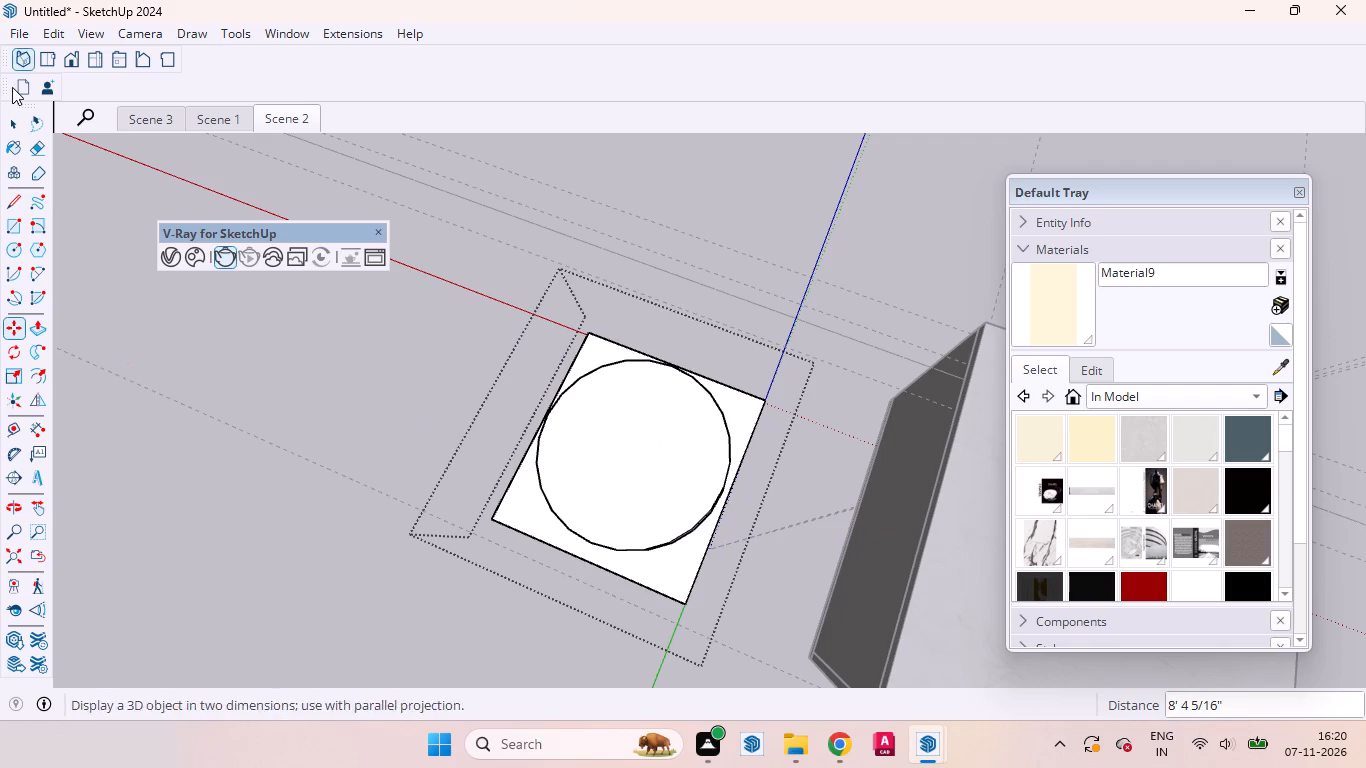
Shift the round platform about 4 5/8" sideways on the square slab and leave the Move tool.
left_click(6, 119)
scroll(433, 408, "up", 7)
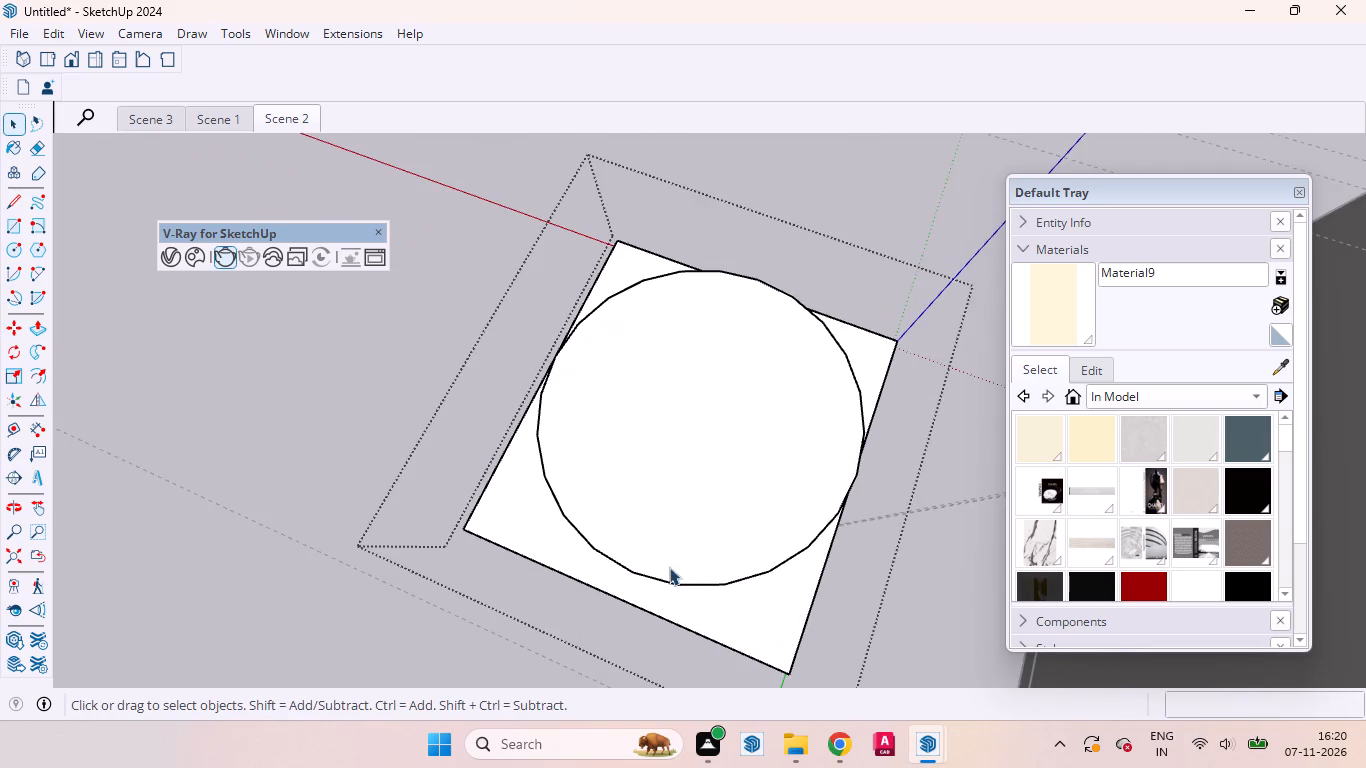
middle_click_drag(678, 498, 954, 262)
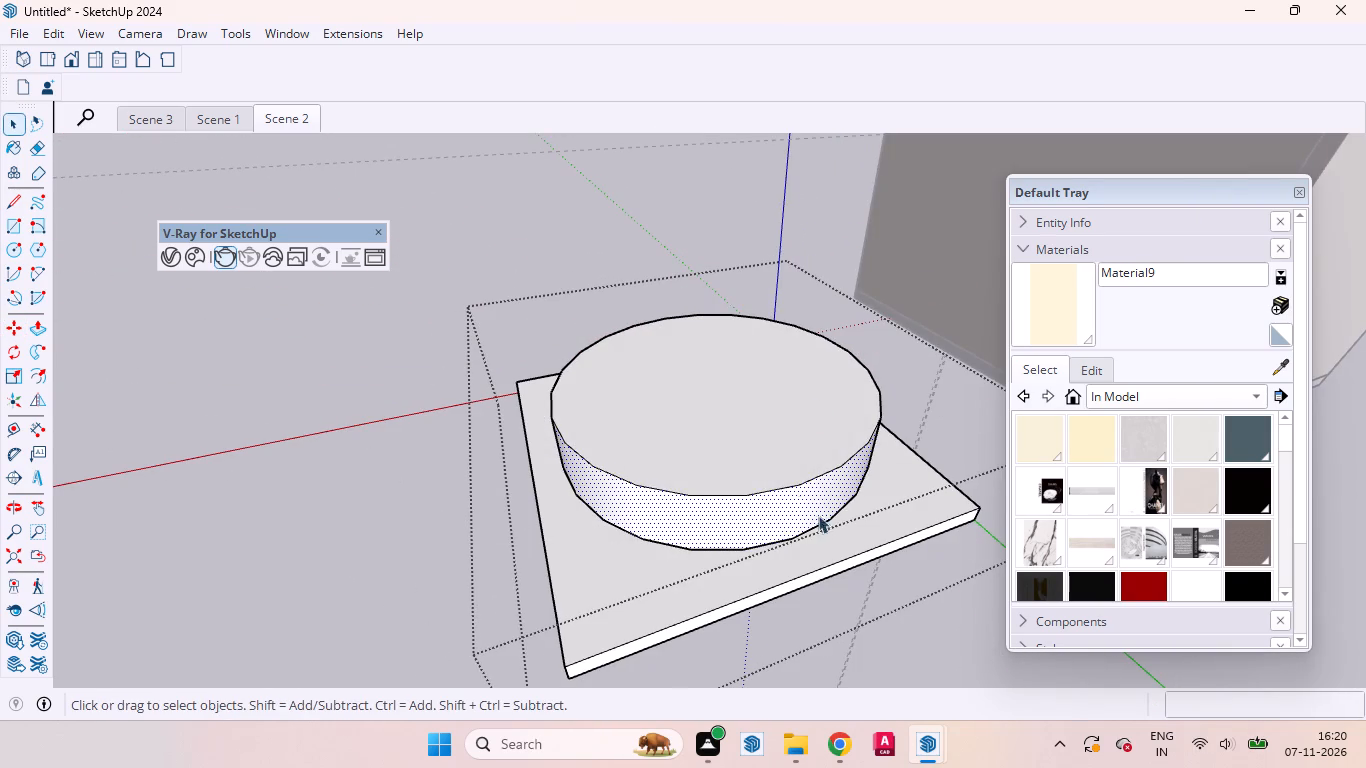
middle_click_drag(734, 528, 581, 496)
scroll(685, 528, "up", 1)
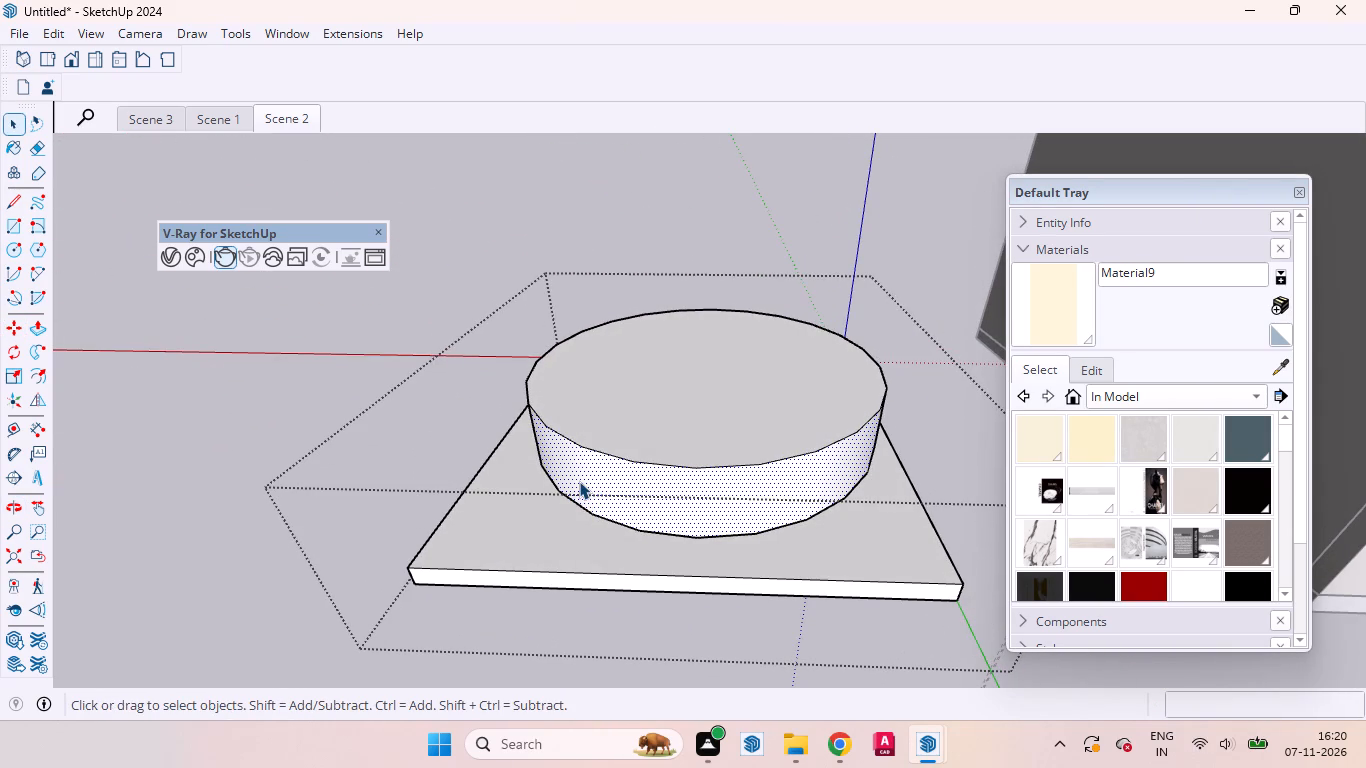
left_click(10, 335)
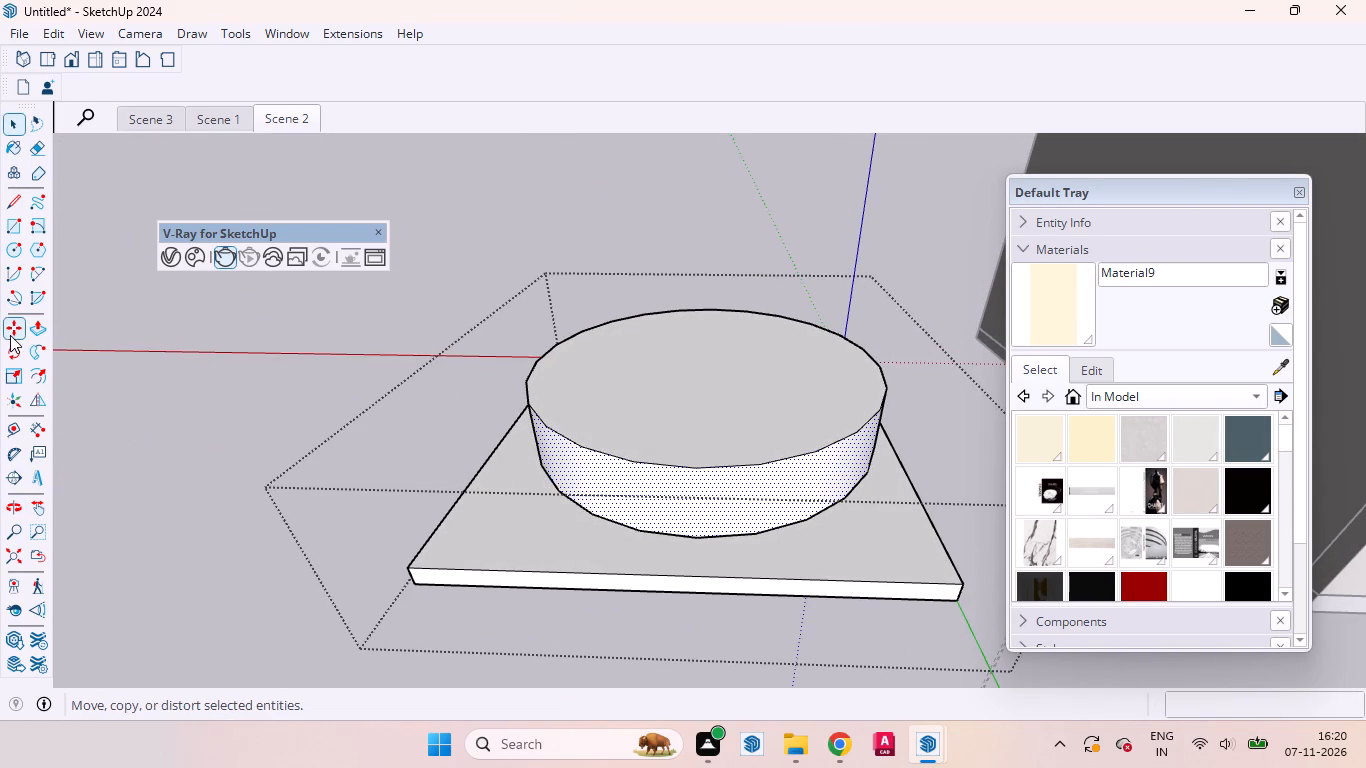
left_click(824, 537)
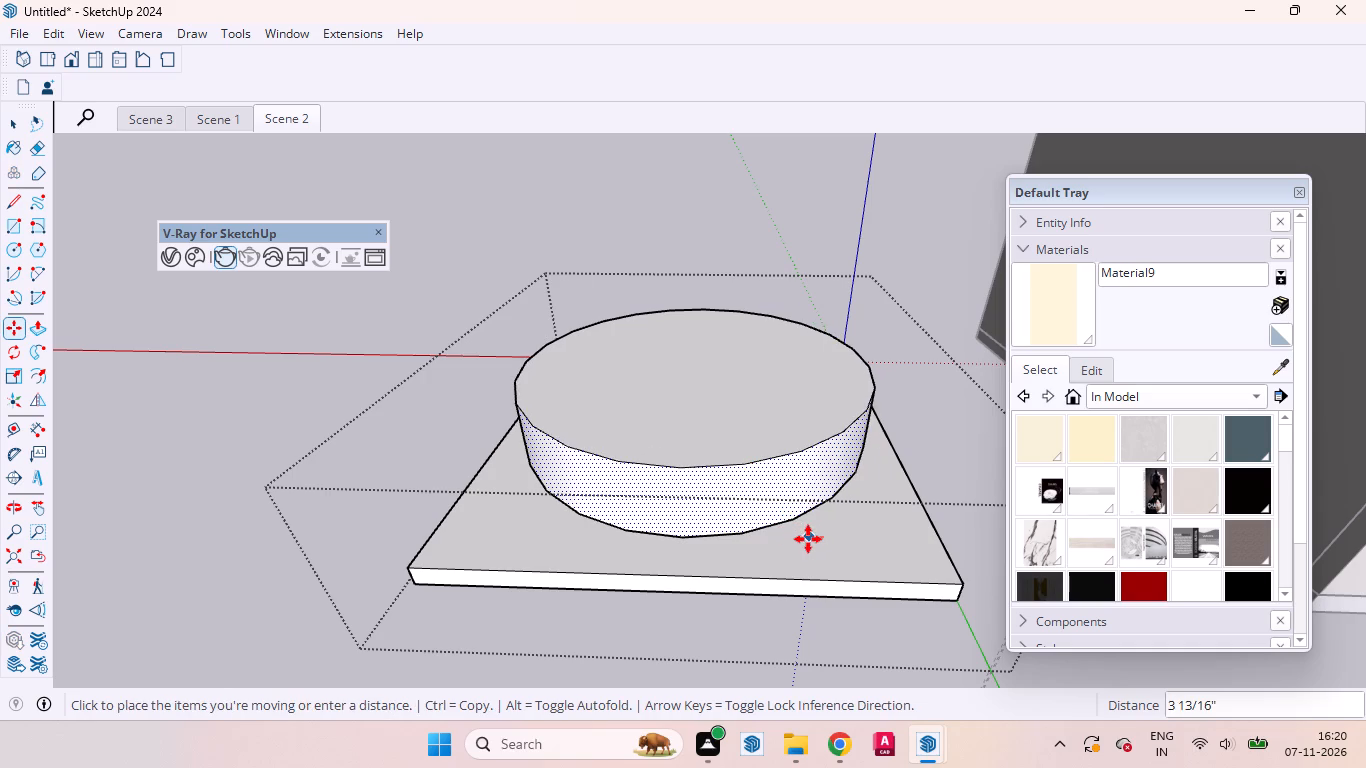
left_click(807, 539)
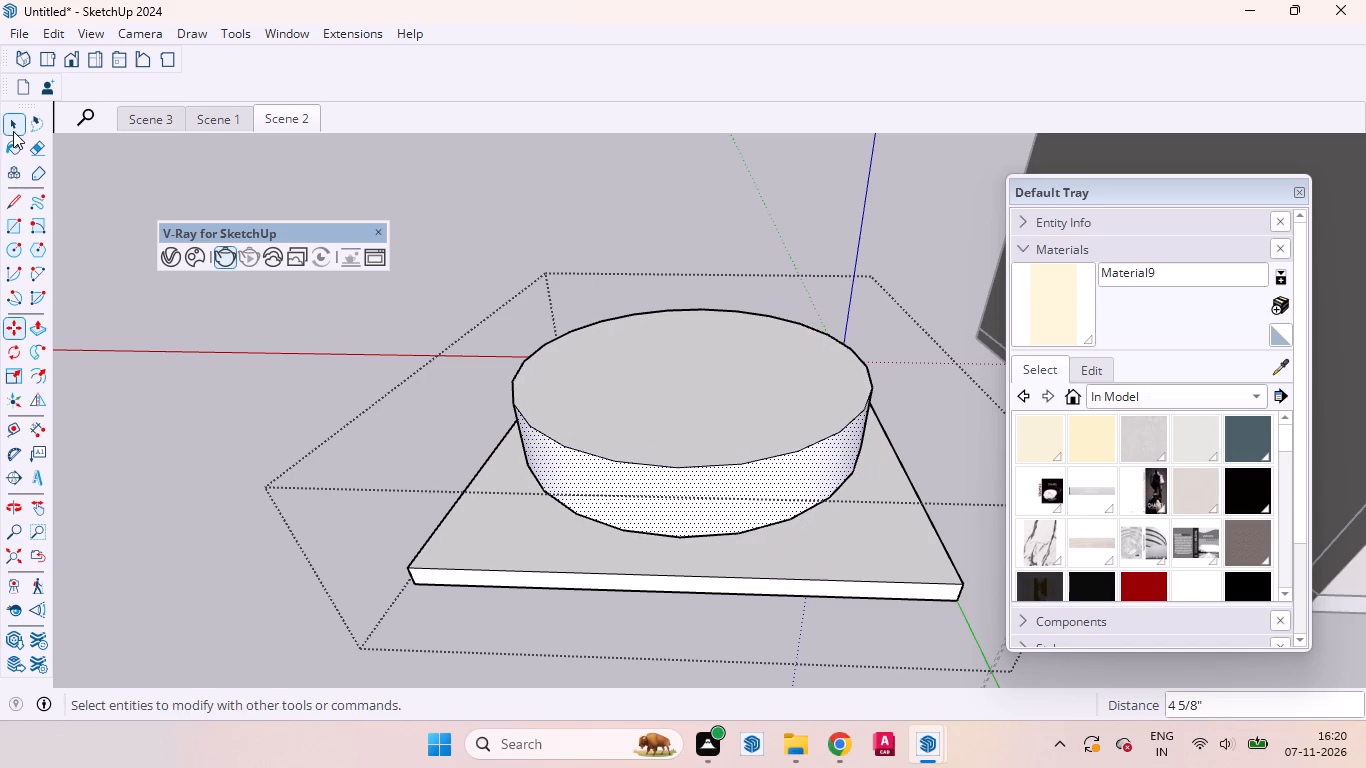
left_click(14, 130)
Examine the round platform's position on the square slab from above and from low side angles.
scroll(520, 362, "down", 4)
middle_click_drag(586, 401, 612, 661)
middle_click(612, 661)
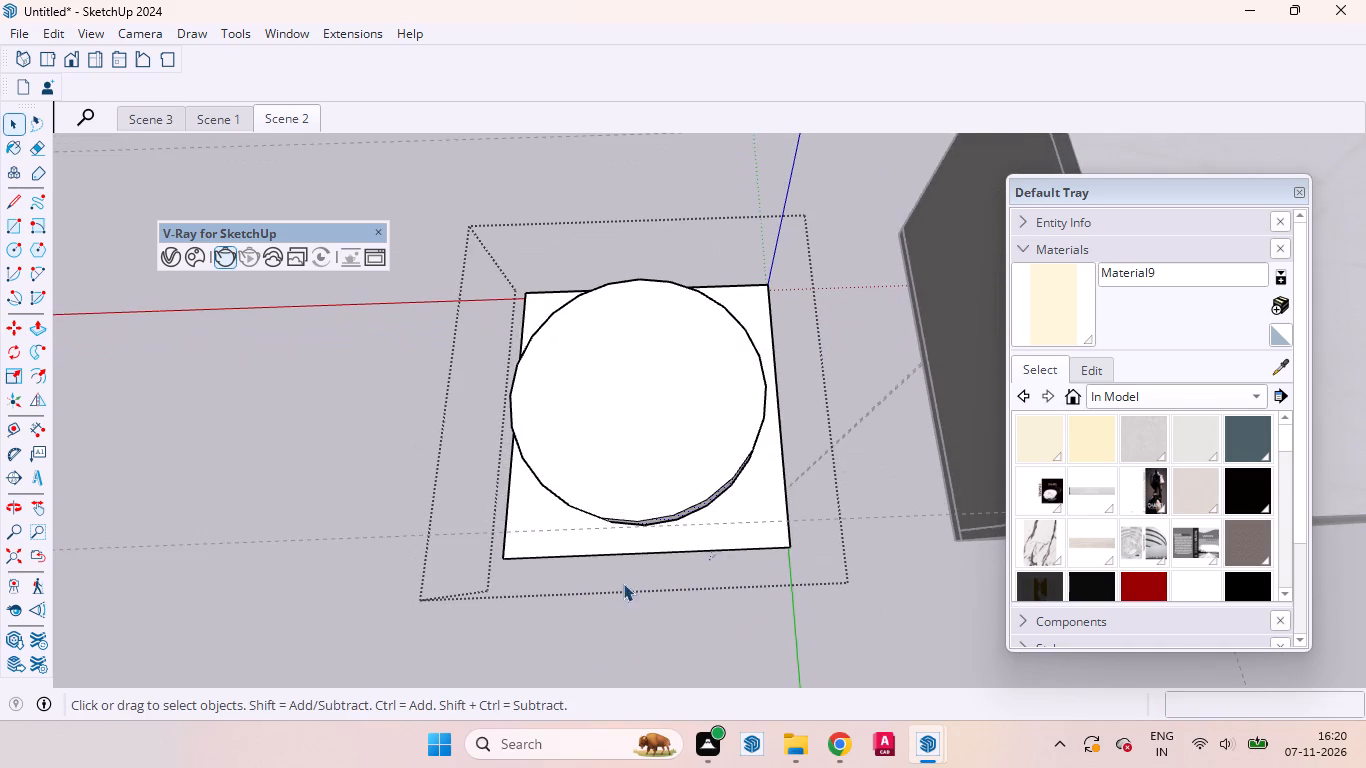
scroll(613, 395, "down", 9)
scroll(629, 374, "up", 8)
middle_click_drag(515, 440, 627, 375)
scroll(626, 375, "up", 1)
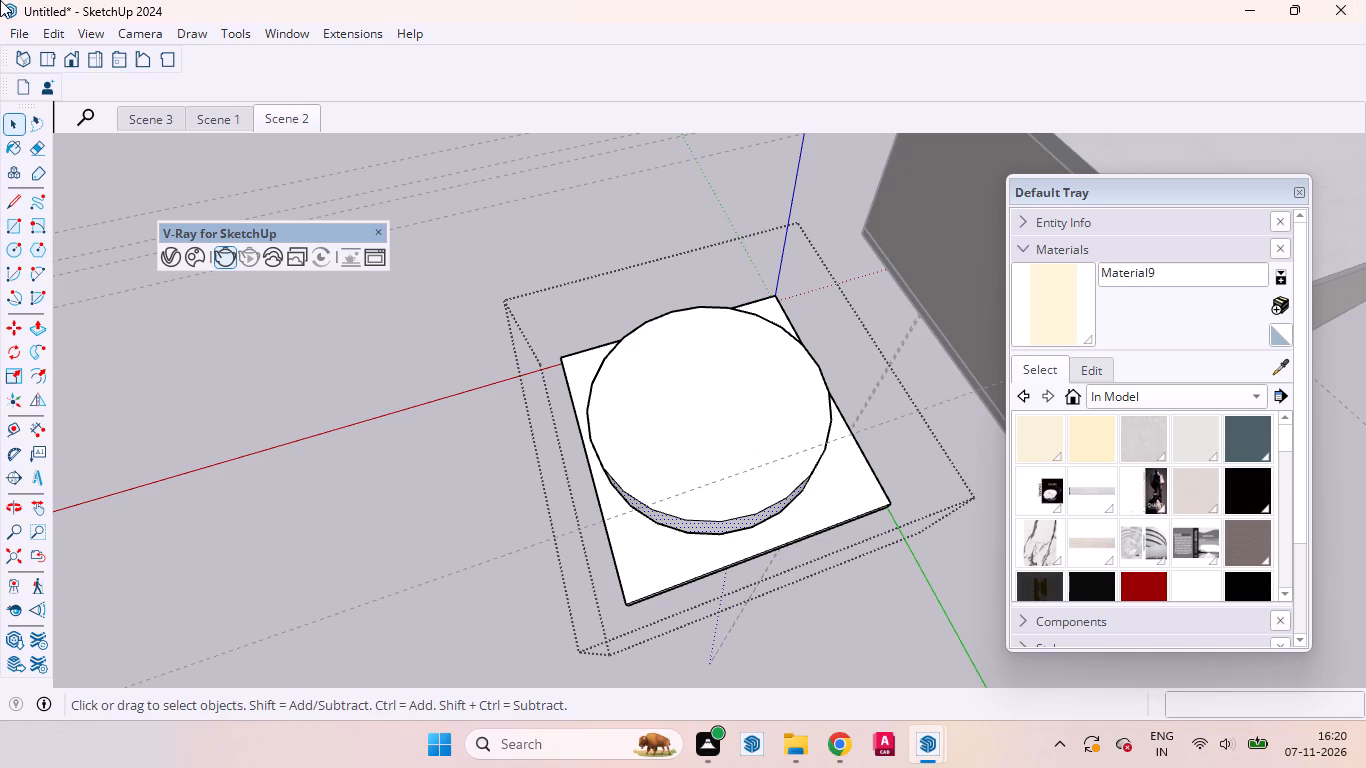
scroll(714, 475, "down", 2)
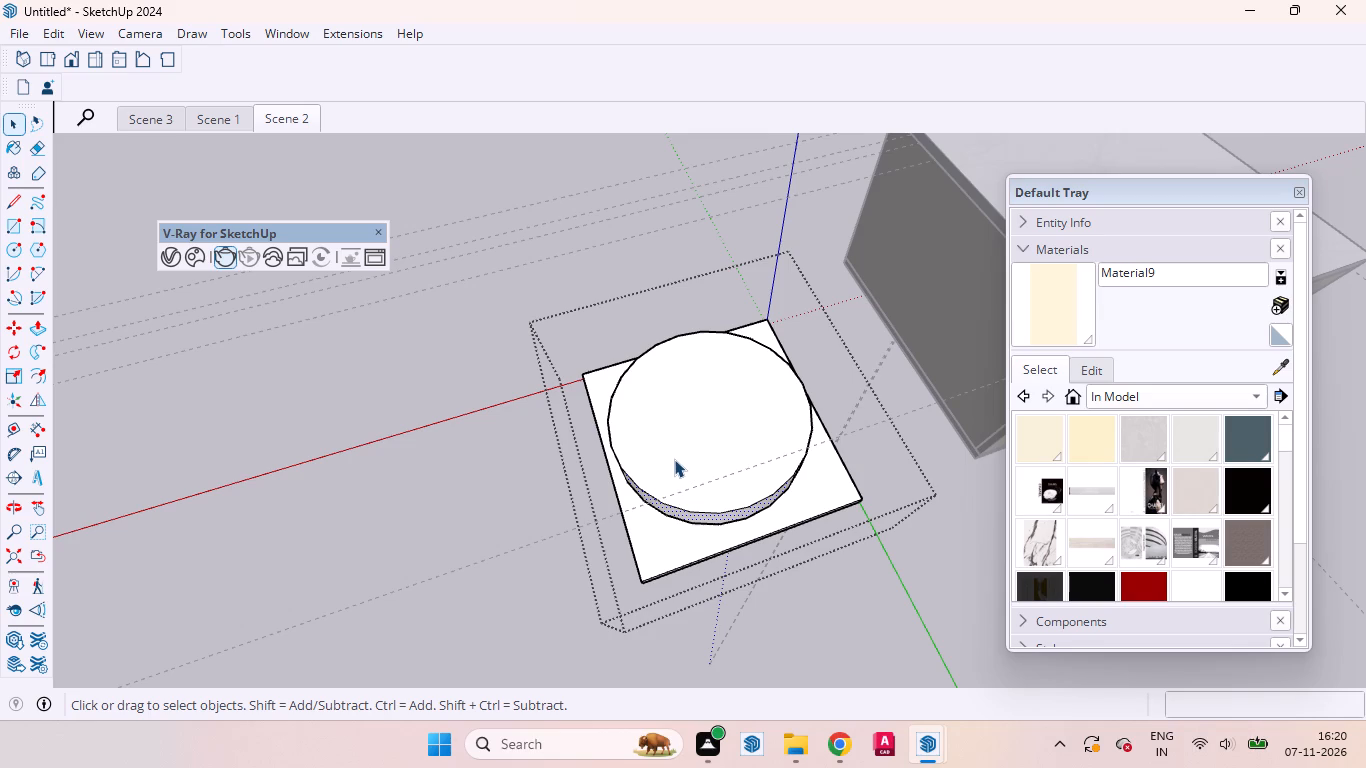
scroll(674, 459, "down", 5)
middle_click_drag(679, 496, 528, 502)
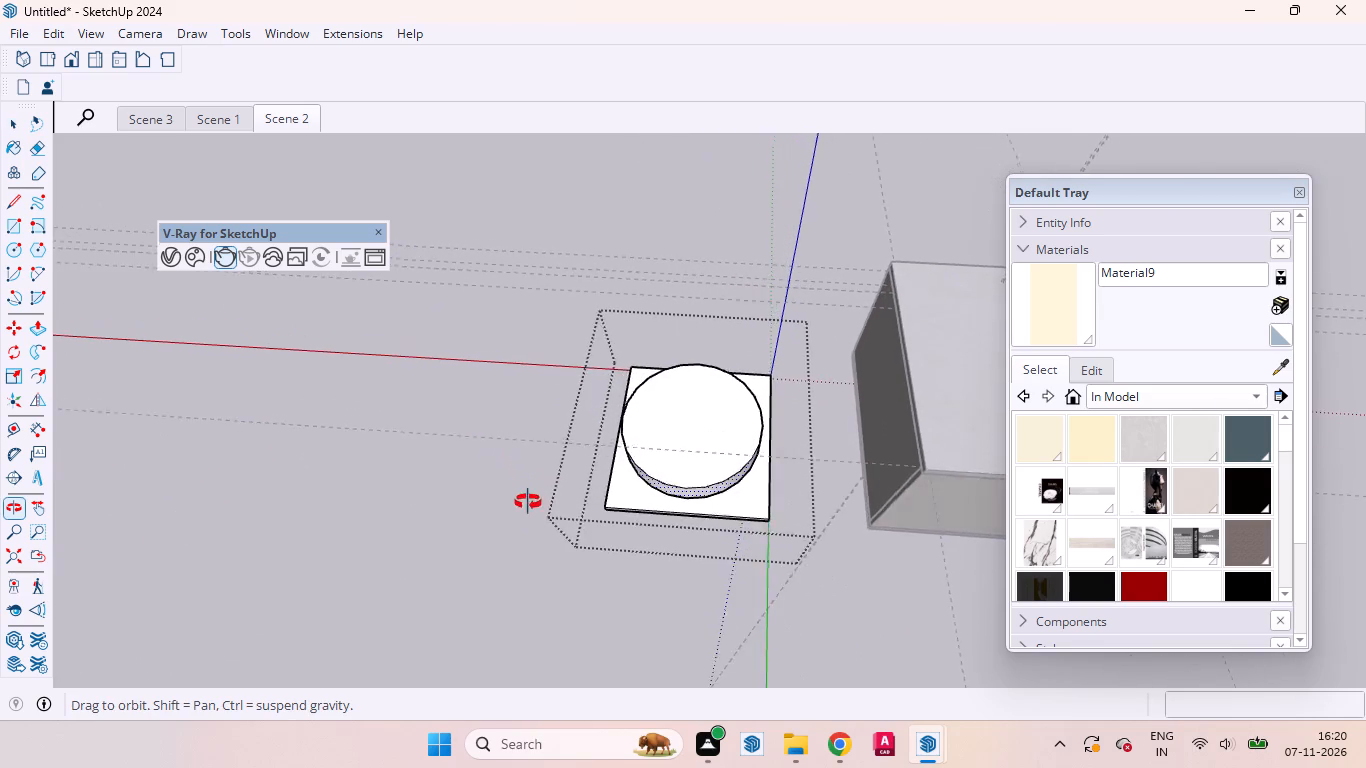
middle_click_drag(528, 502, 532, 521)
scroll(653, 392, "up", 7)
scroll(817, 537, "down", 3)
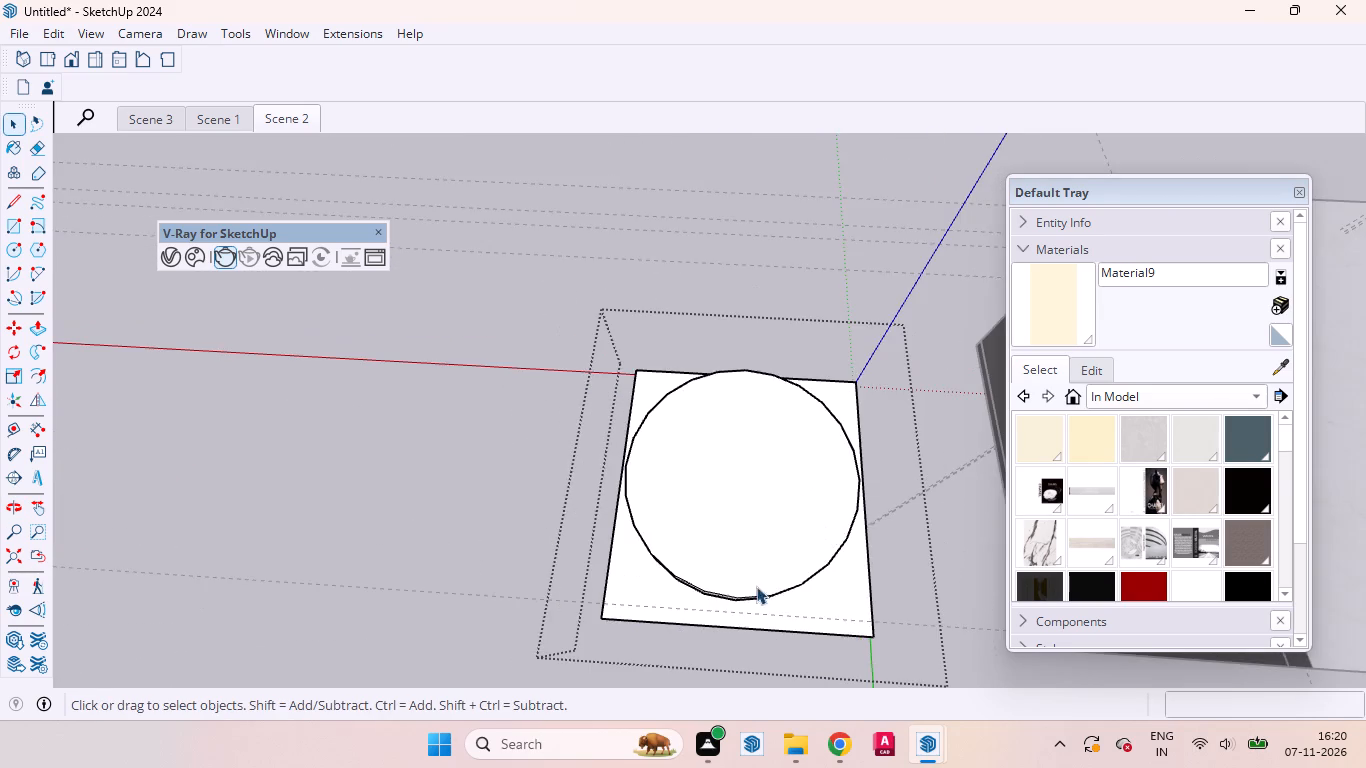
middle_click_drag(756, 586, 973, 480)
scroll(664, 357, "down", 2)
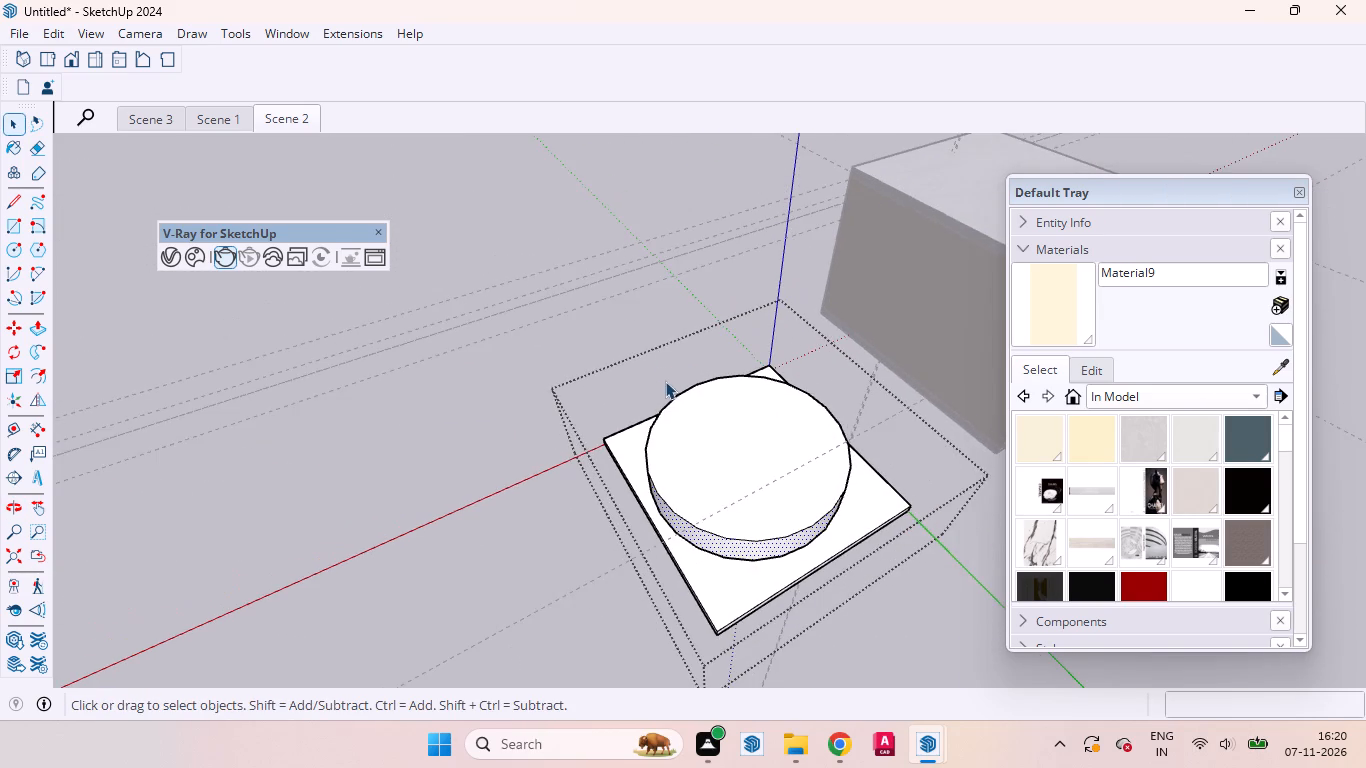
middle_click_drag(662, 415, 1092, 601)
scroll(887, 494, "down", 4)
middle_click_drag(748, 523, 773, 535)
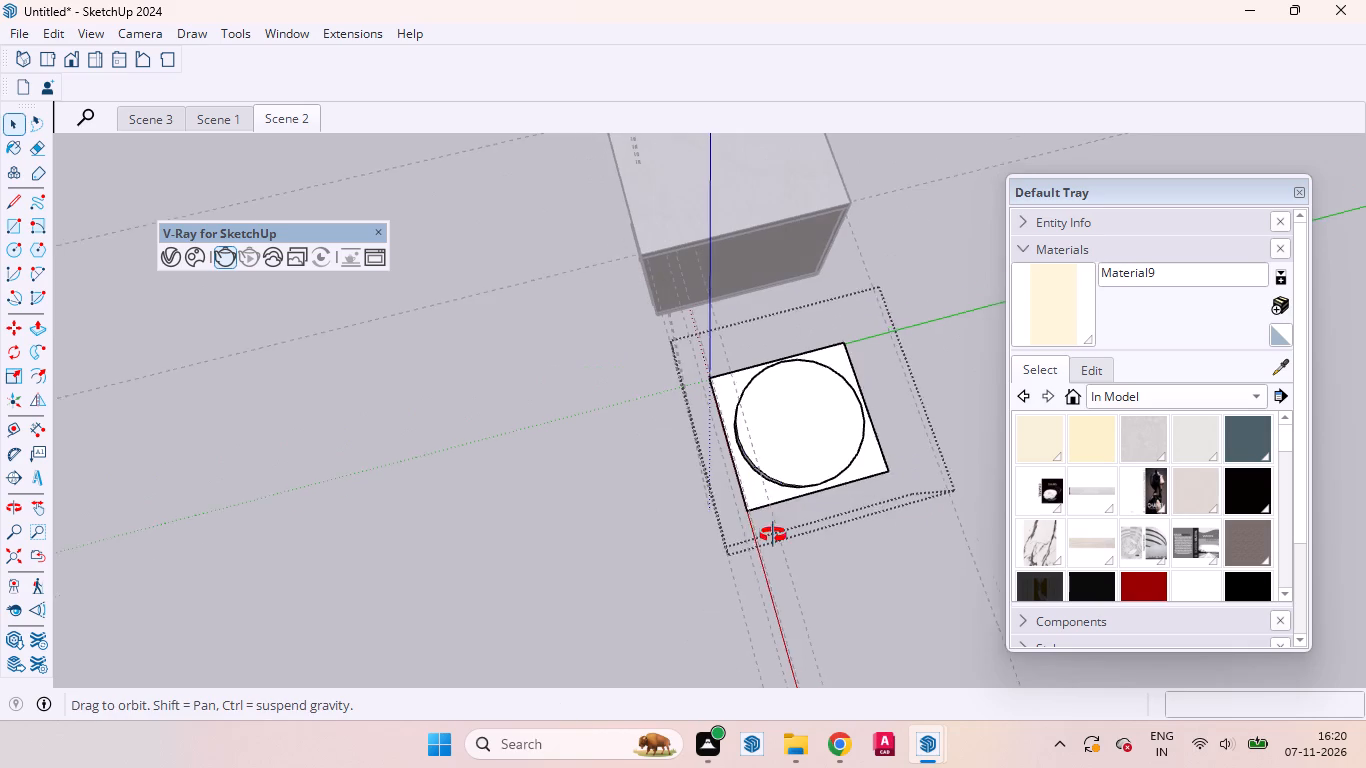
middle_click_drag(773, 535, 949, 430)
scroll(824, 388, "down", 3)
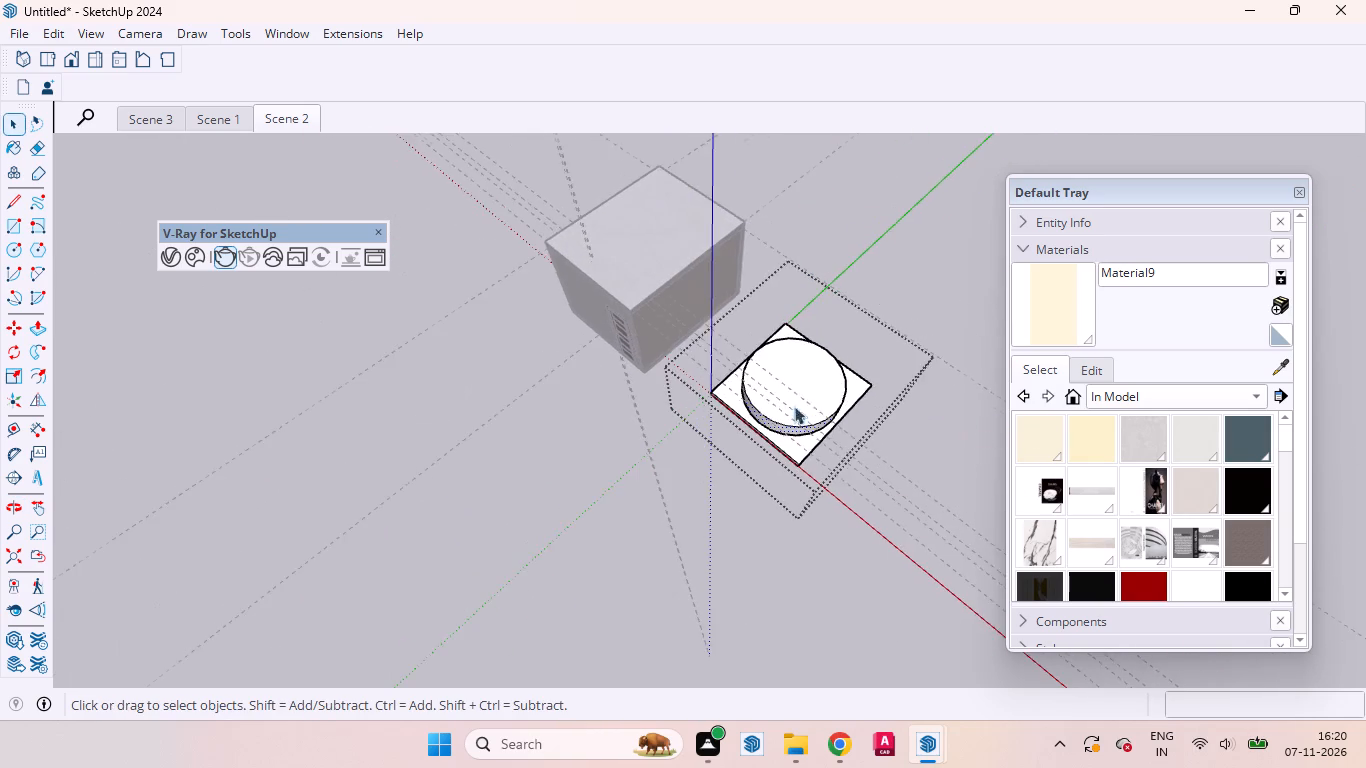
scroll(758, 445, "up", 6)
scroll(782, 406, "down", 2)
scroll(782, 406, "up", 4)
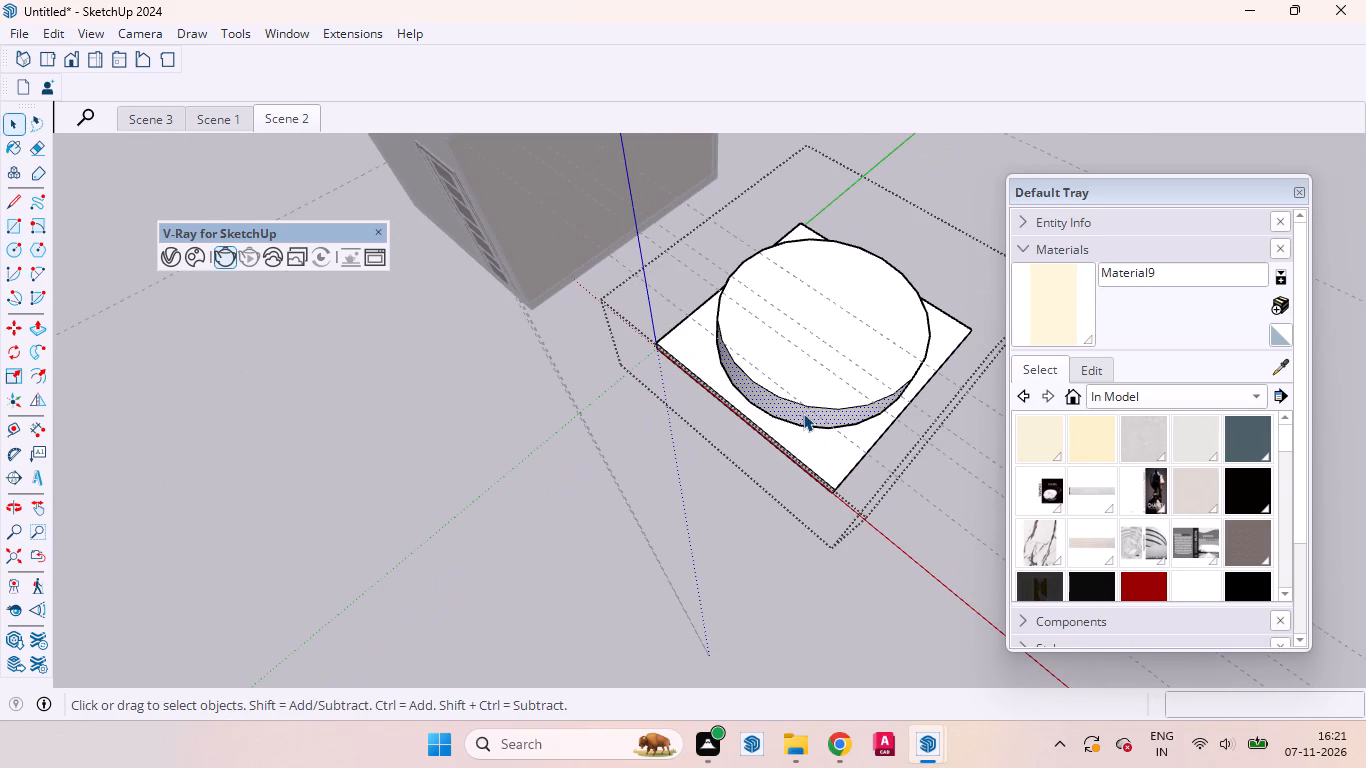
scroll(602, 413, "up", 7)
scroll(1134, 439, "down", 1)
scroll(1134, 439, "up", 7)
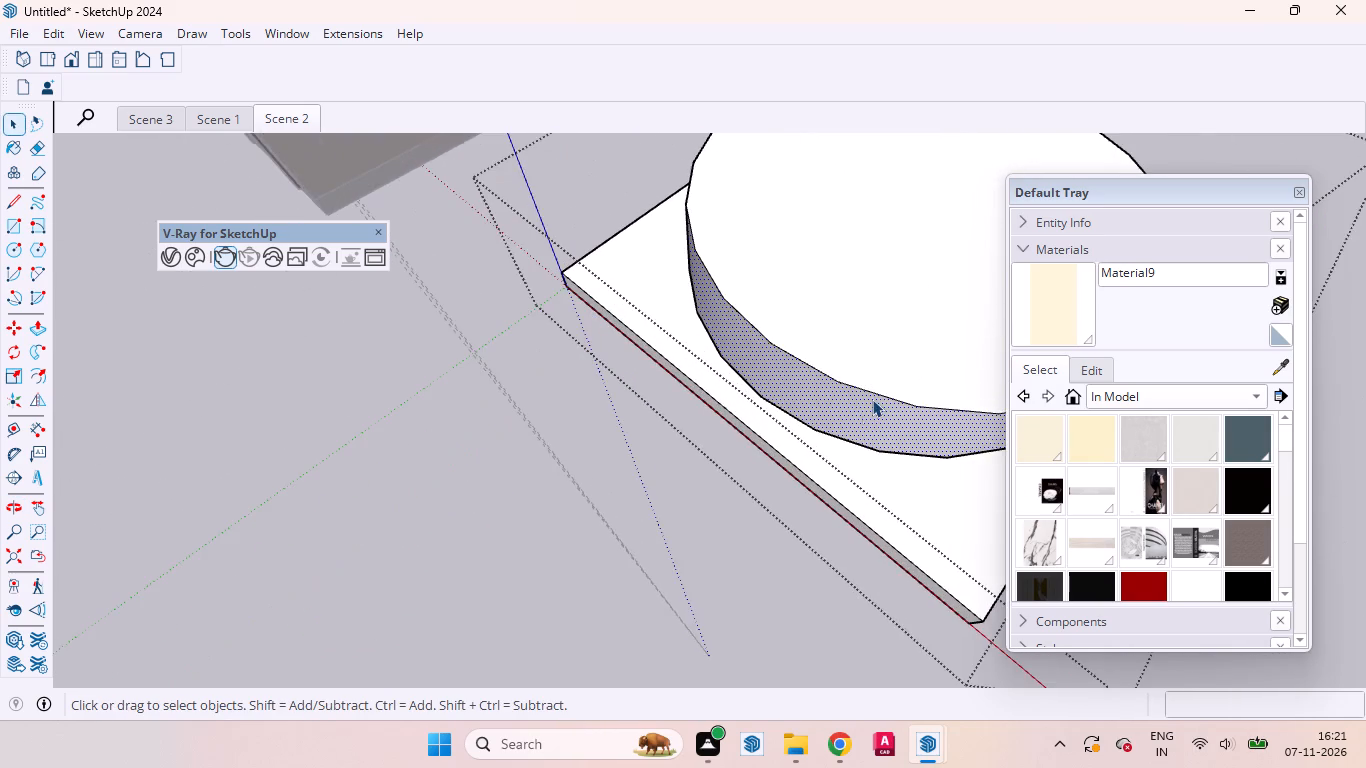
middle_click_drag(861, 407, 924, 183)
scroll(784, 271, "up", 2)
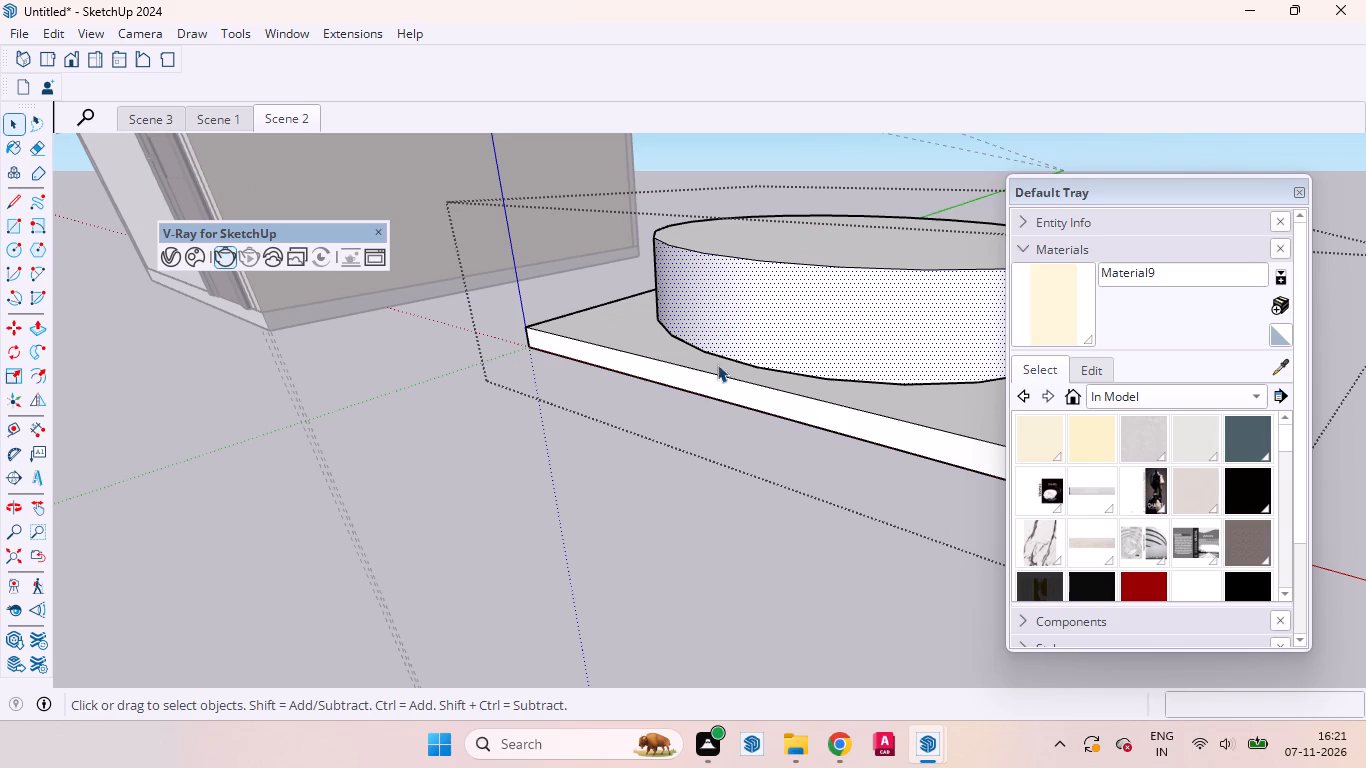
scroll(691, 438, "up", 1)
scroll(691, 438, "down", 2)
middle_click_drag(691, 440, 736, 418)
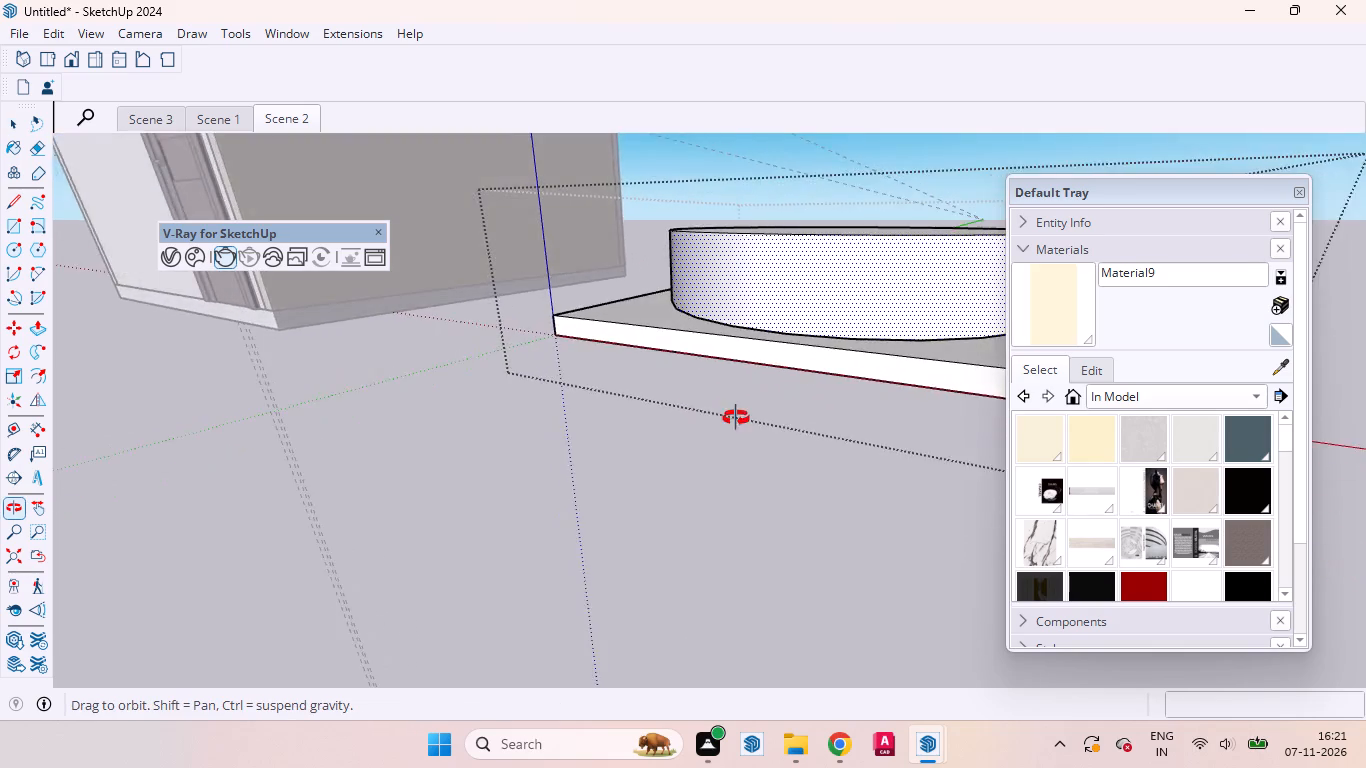
middle_click_drag(736, 418, 750, 501)
scroll(587, 477, "down", 6)
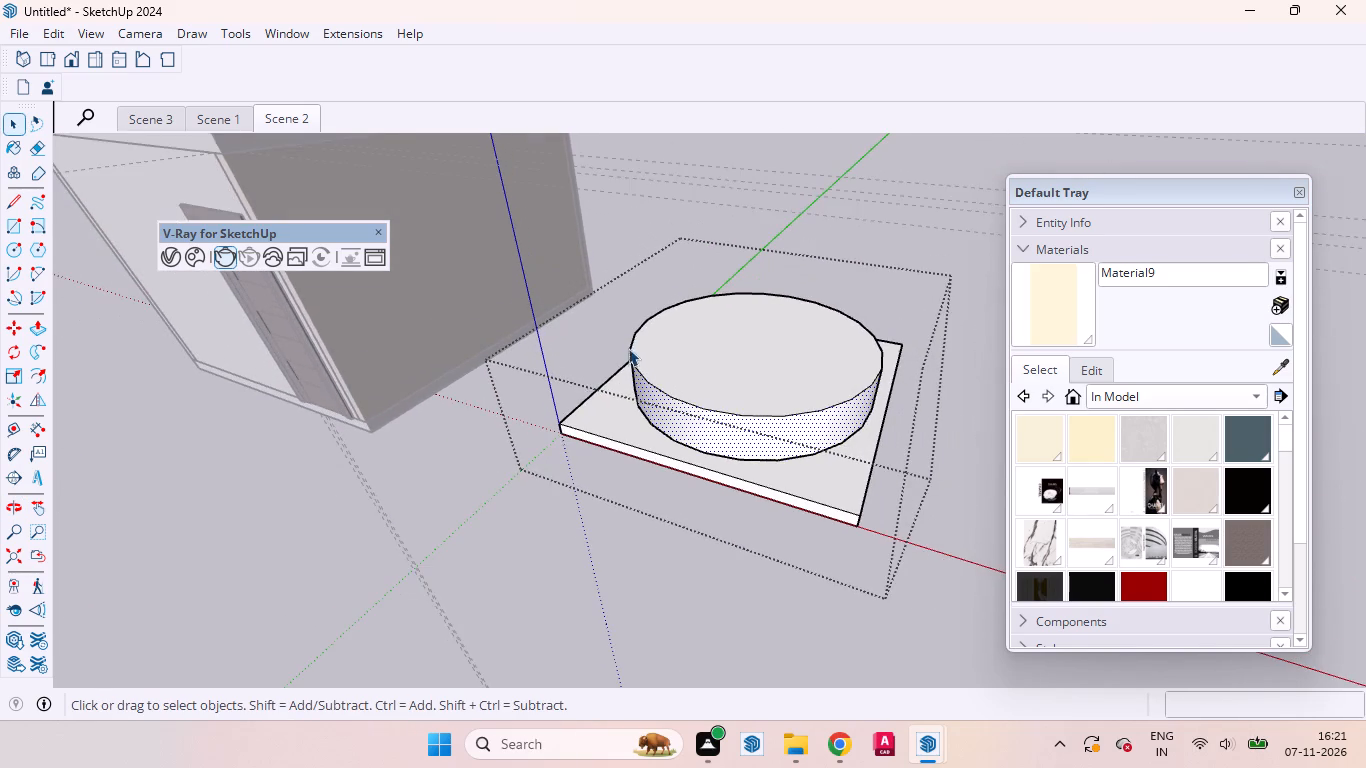
middle_click_drag(627, 384, 646, 521)
scroll(649, 503, "down", 5)
middle_click_drag(650, 508, 671, 565)
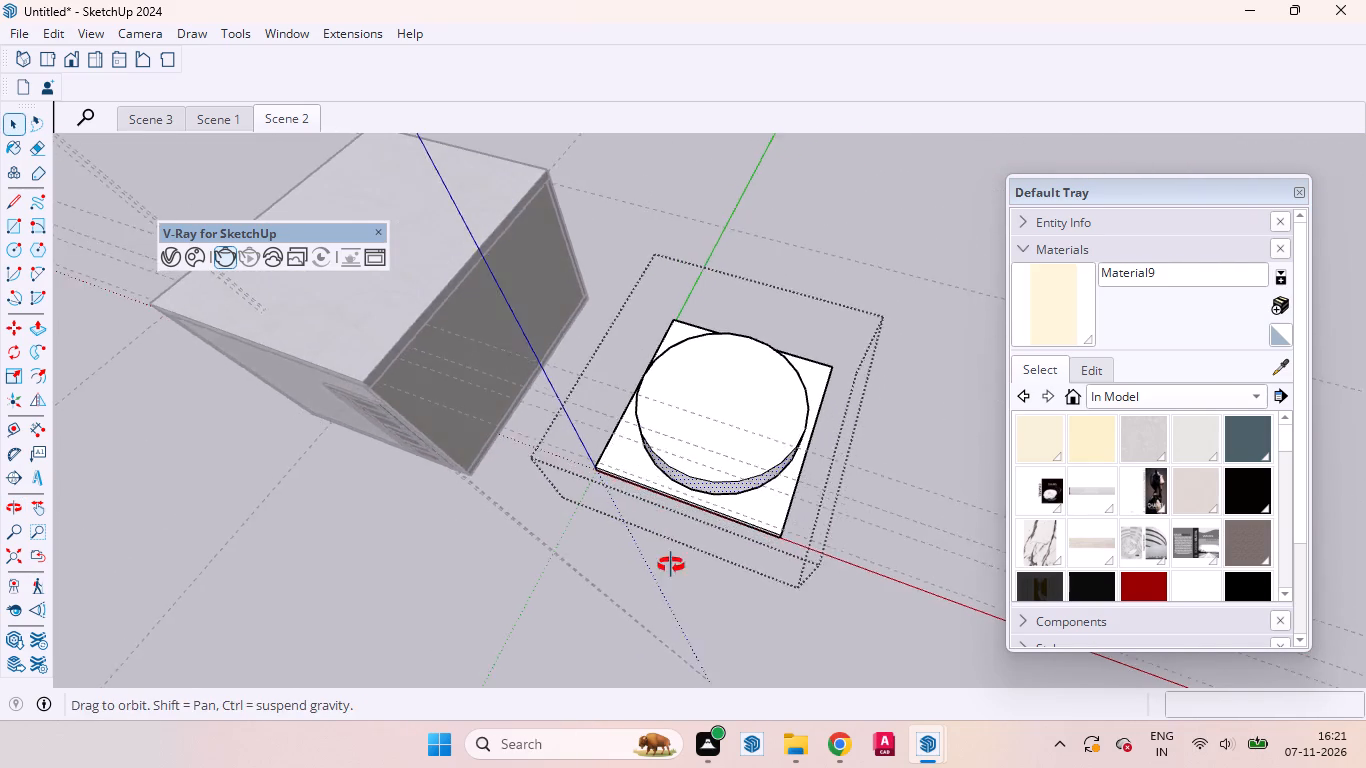
middle_click_drag(671, 565, 676, 585)
scroll(741, 427, "up", 2)
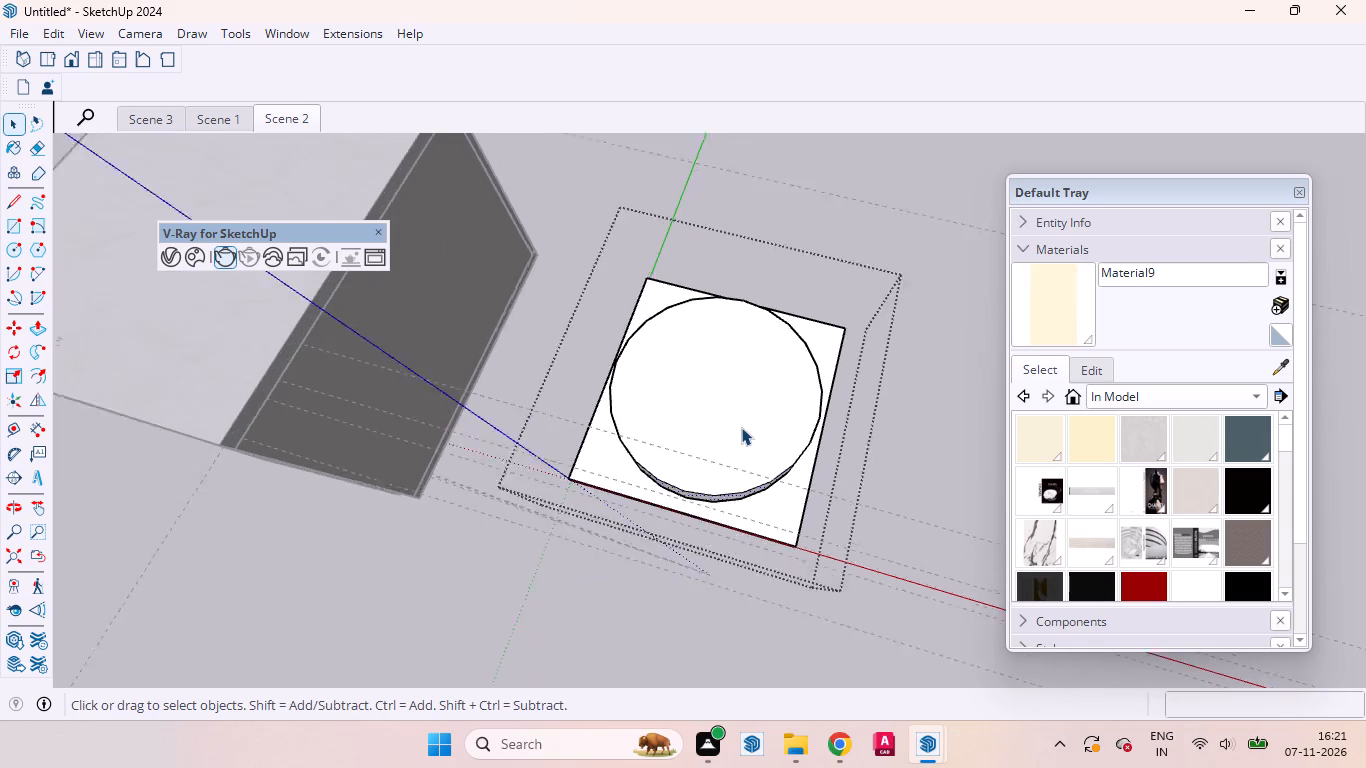
Examine the round platform's top and side faces and how it sits on the square slab from several angles.
scroll(741, 427, "up", 4)
middle_click(736, 451)
scroll(736, 452, "up", 1)
left_click(734, 451)
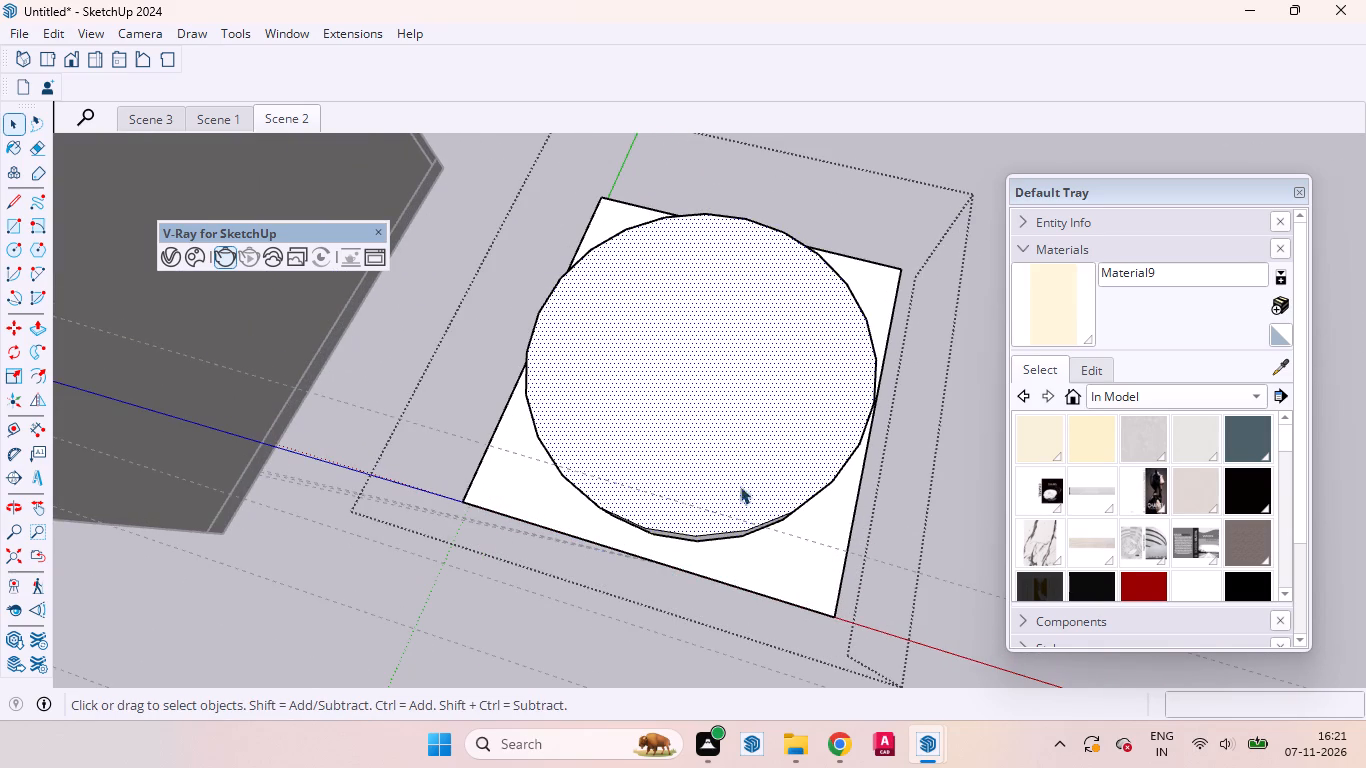
middle_click_drag(744, 534, 559, 227)
scroll(559, 223, "up", 1)
left_click(638, 467)
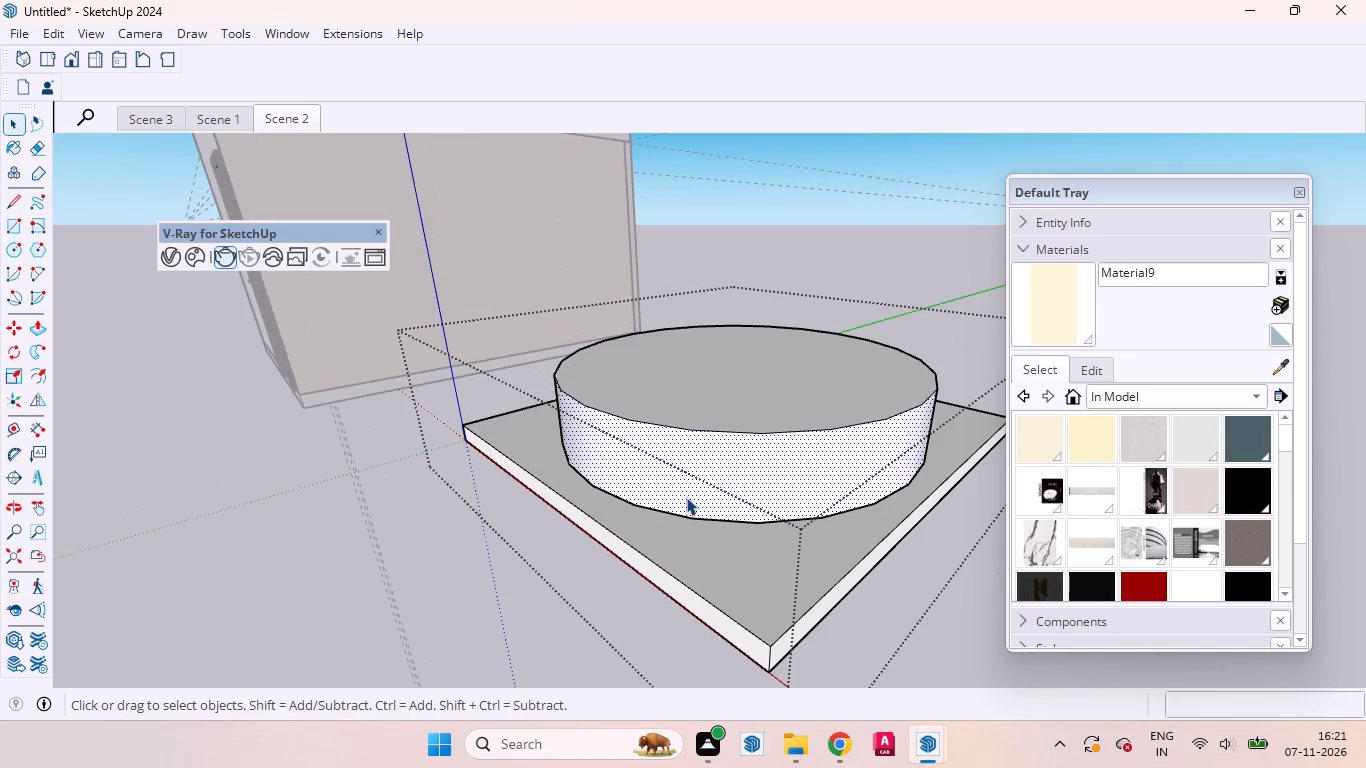
left_click(733, 364)
middle_click_drag(729, 430, 775, 624)
scroll(777, 618, "up", 1)
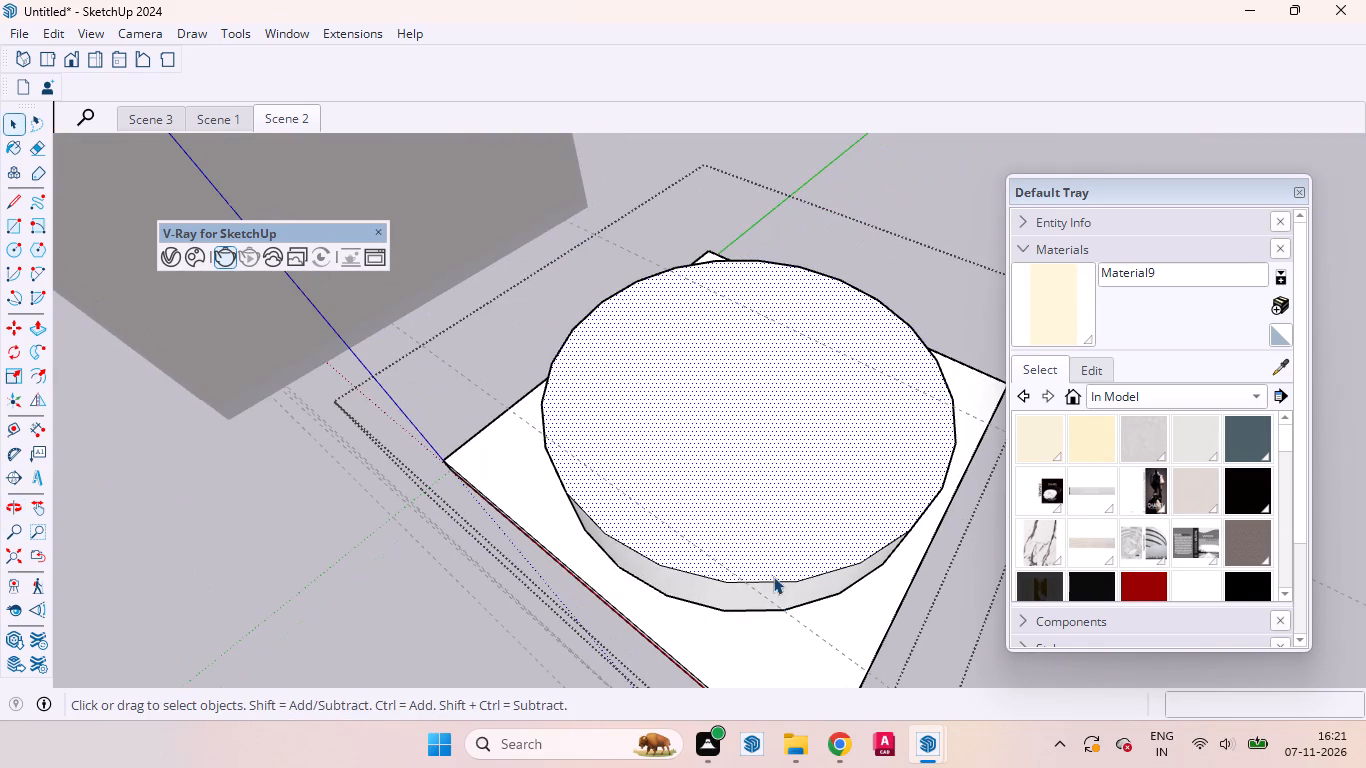
left_click(763, 685)
left_click(761, 532)
scroll(1018, 383, "down", 4)
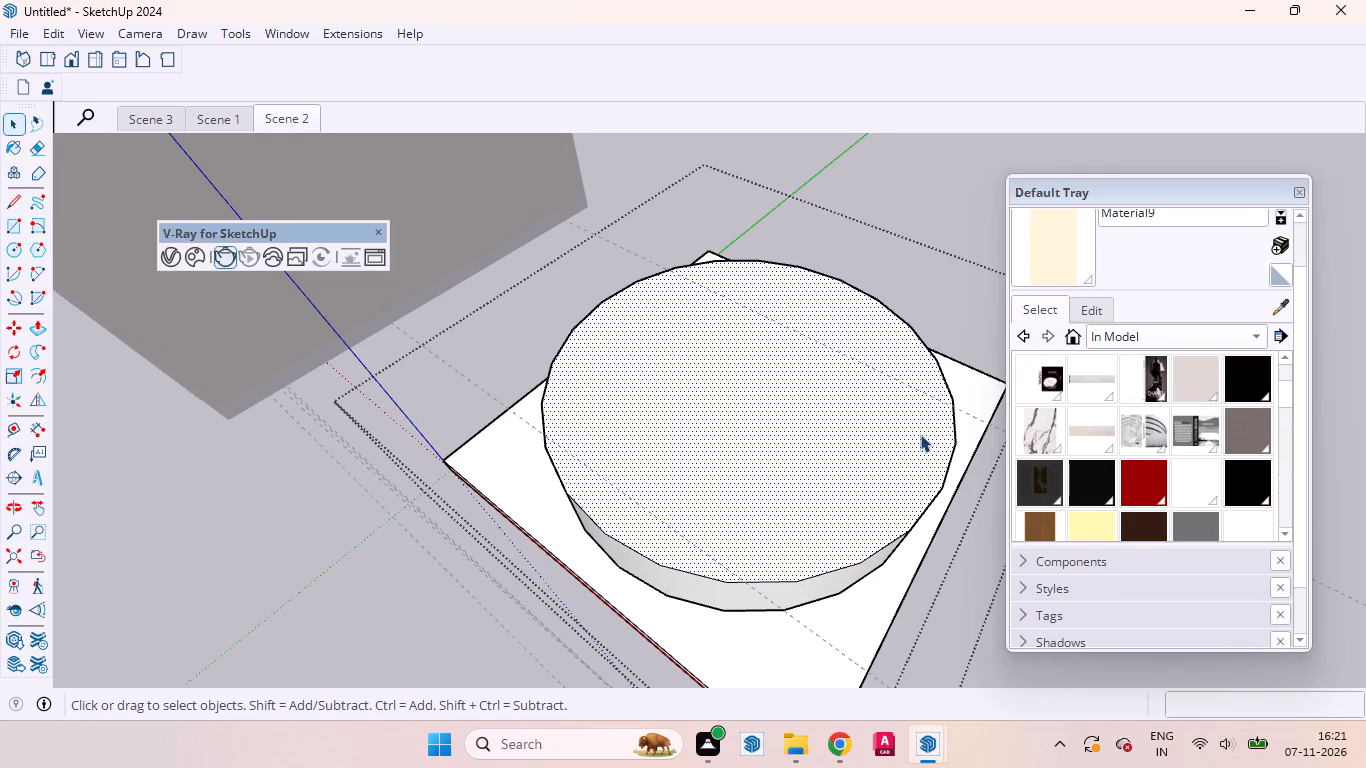
scroll(920, 434, "up", 2)
middle_click_drag(892, 454, 961, 438)
scroll(938, 419, "down", 3)
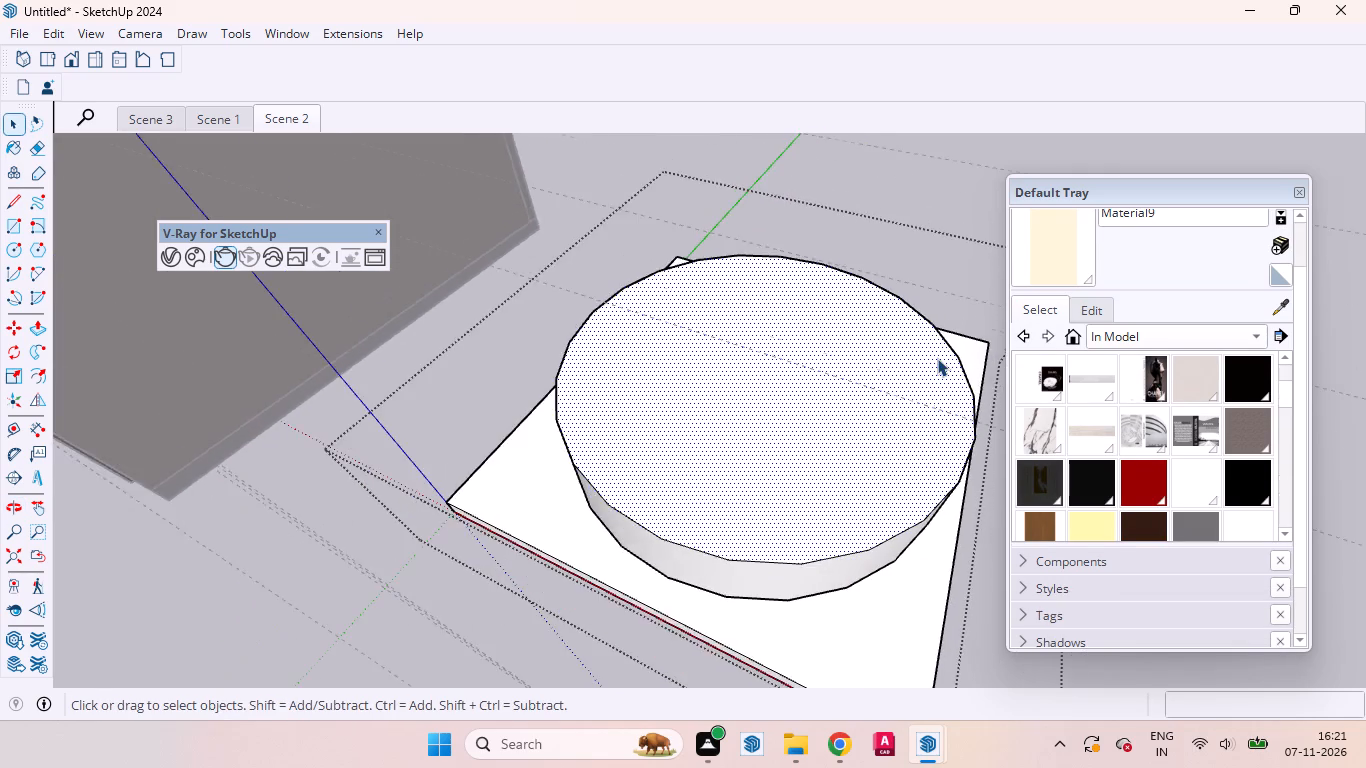
scroll(937, 358, "down", 2)
scroll(937, 358, "up", 2)
scroll(937, 358, "down", 4)
Leave the slab group, reopen it for editing and select the entire round platform with all its connected faces and edges.
left_click(802, 566)
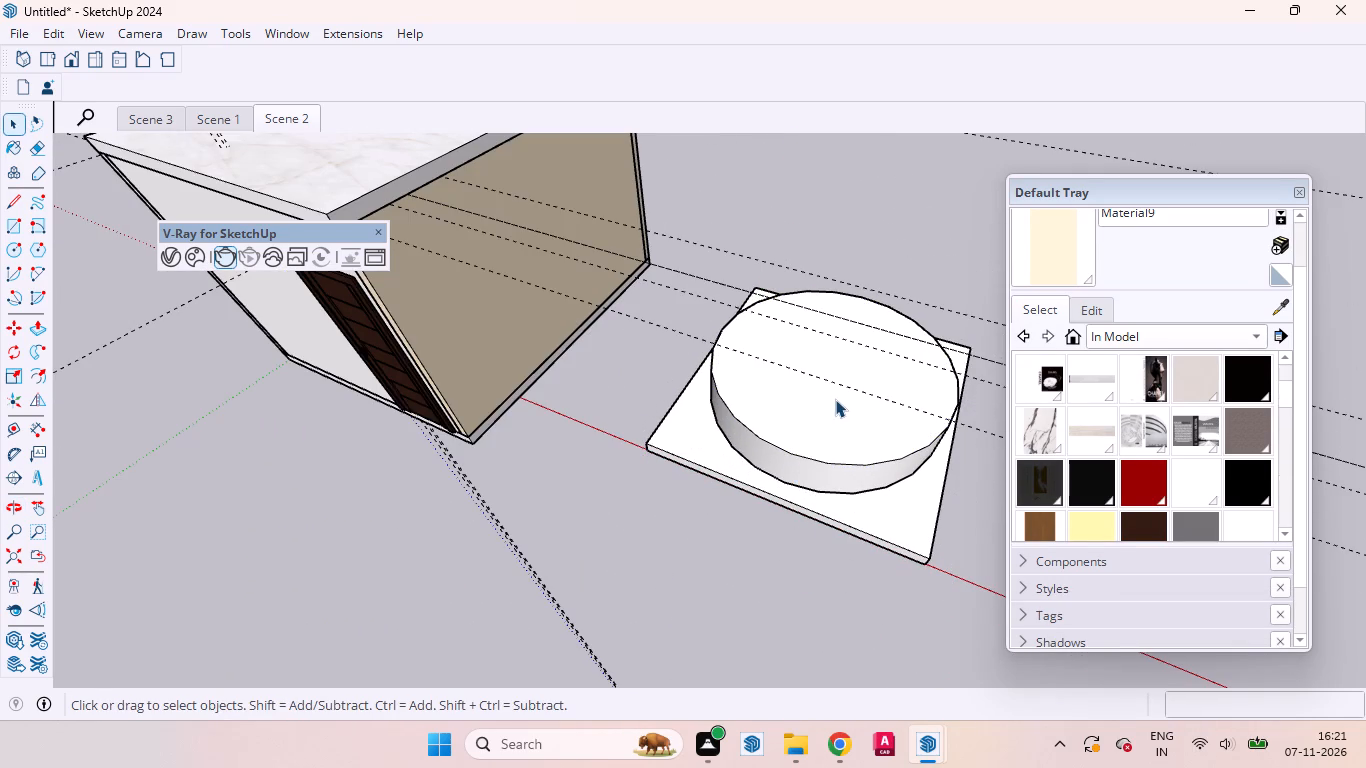
left_click(835, 396)
double_click(833, 400)
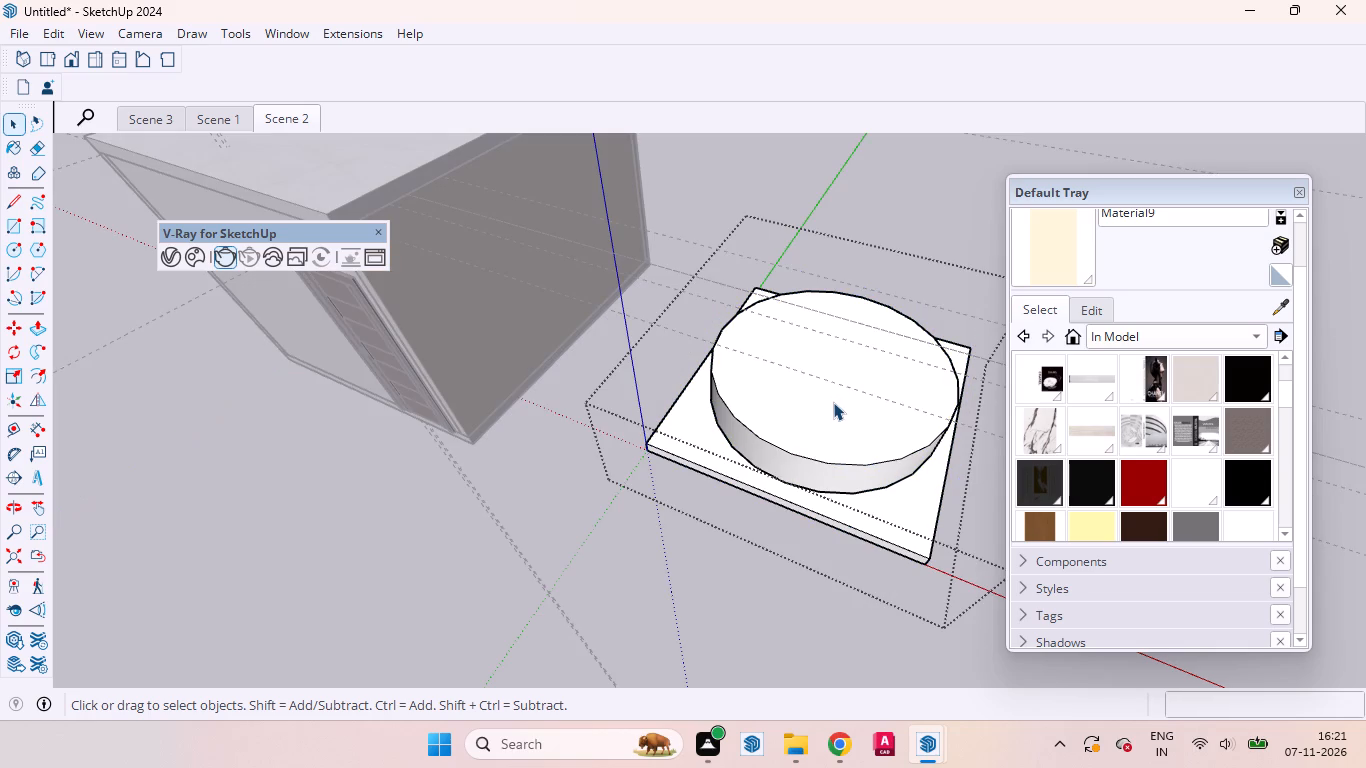
left_click(833, 402)
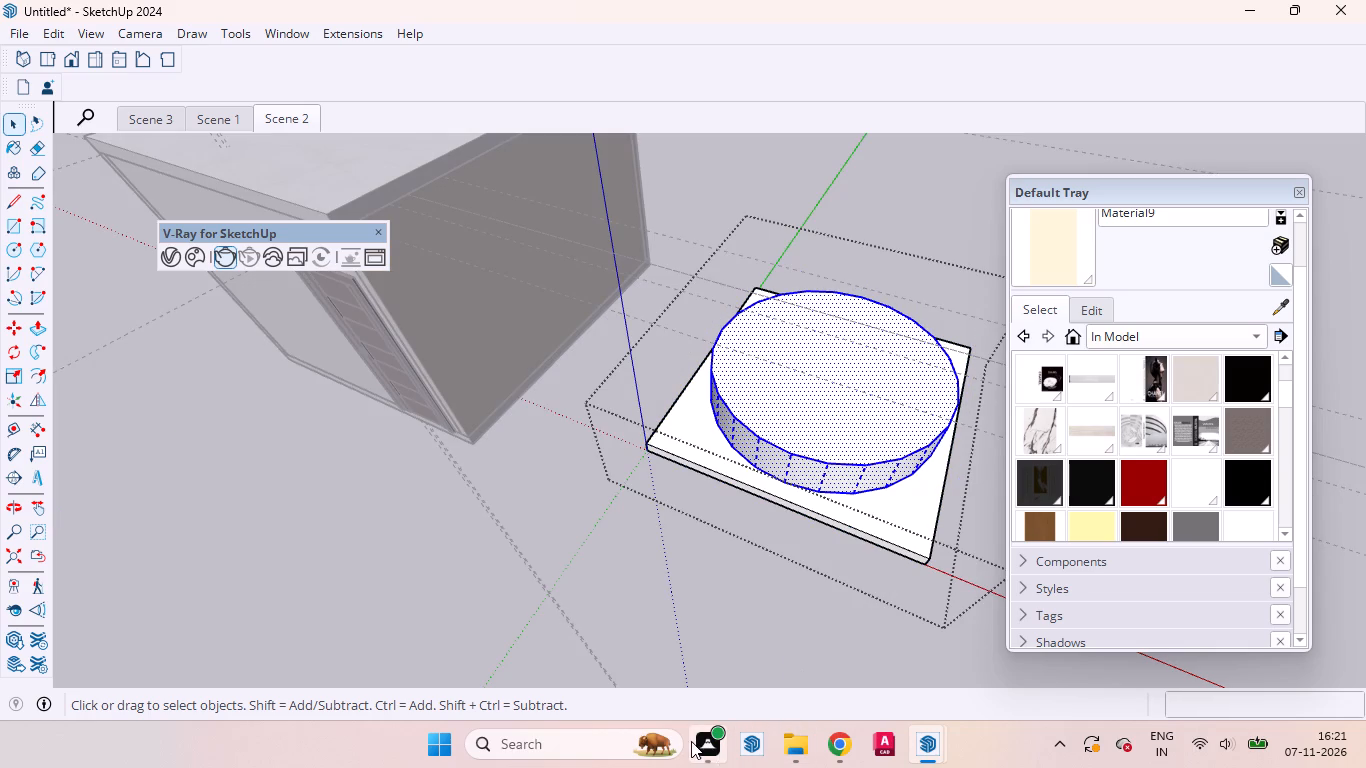
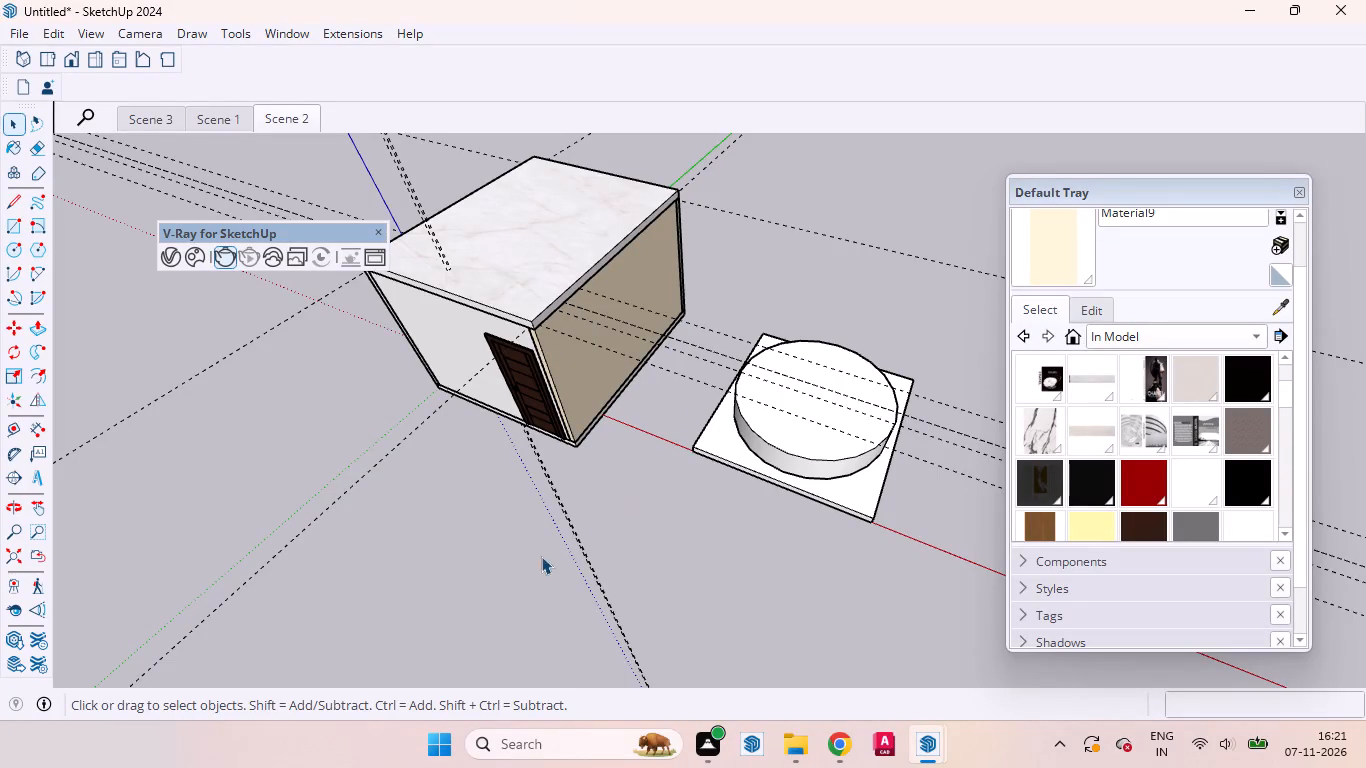
Open the slab group, select the round platform's curved side face and move it up about 10 5/16".
scroll(834, 479, "down", 3)
scroll(714, 478, "down", 3)
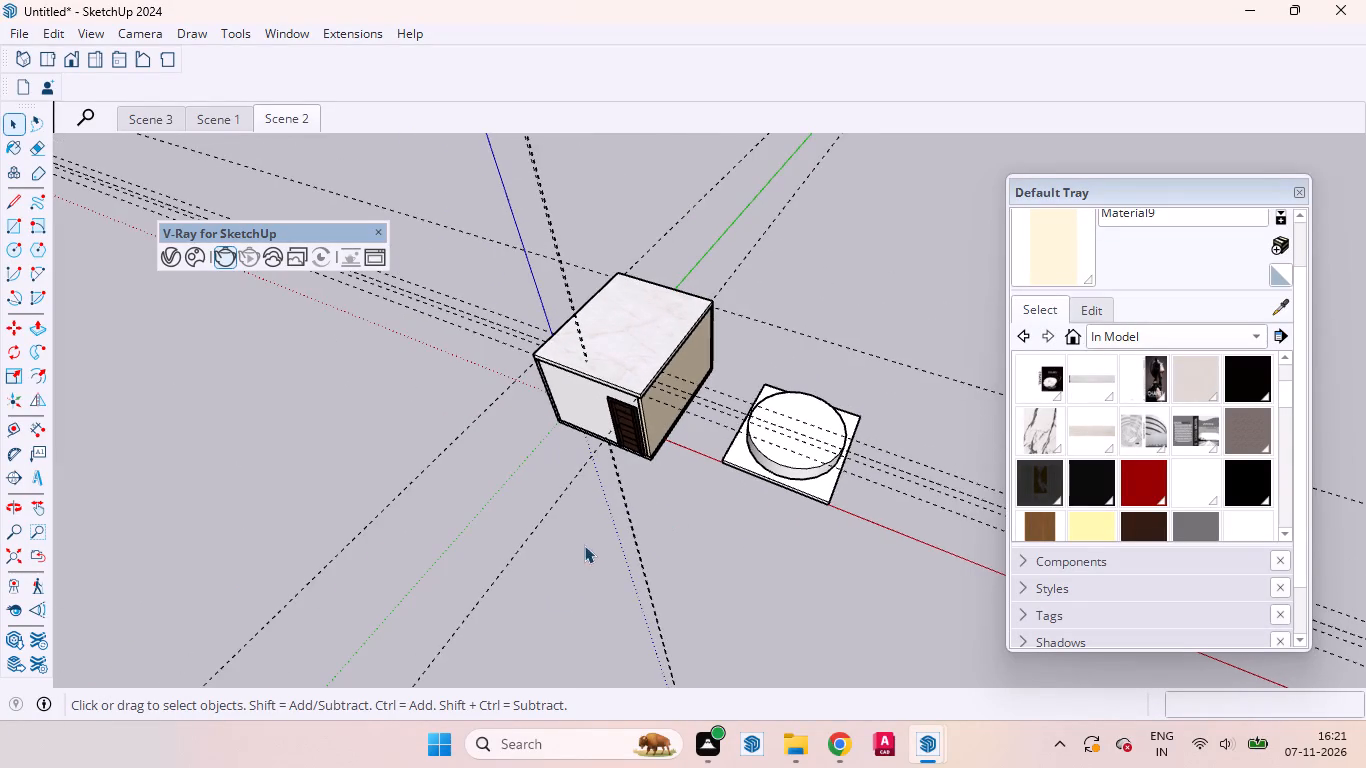
middle_click_drag(582, 546, 706, 498)
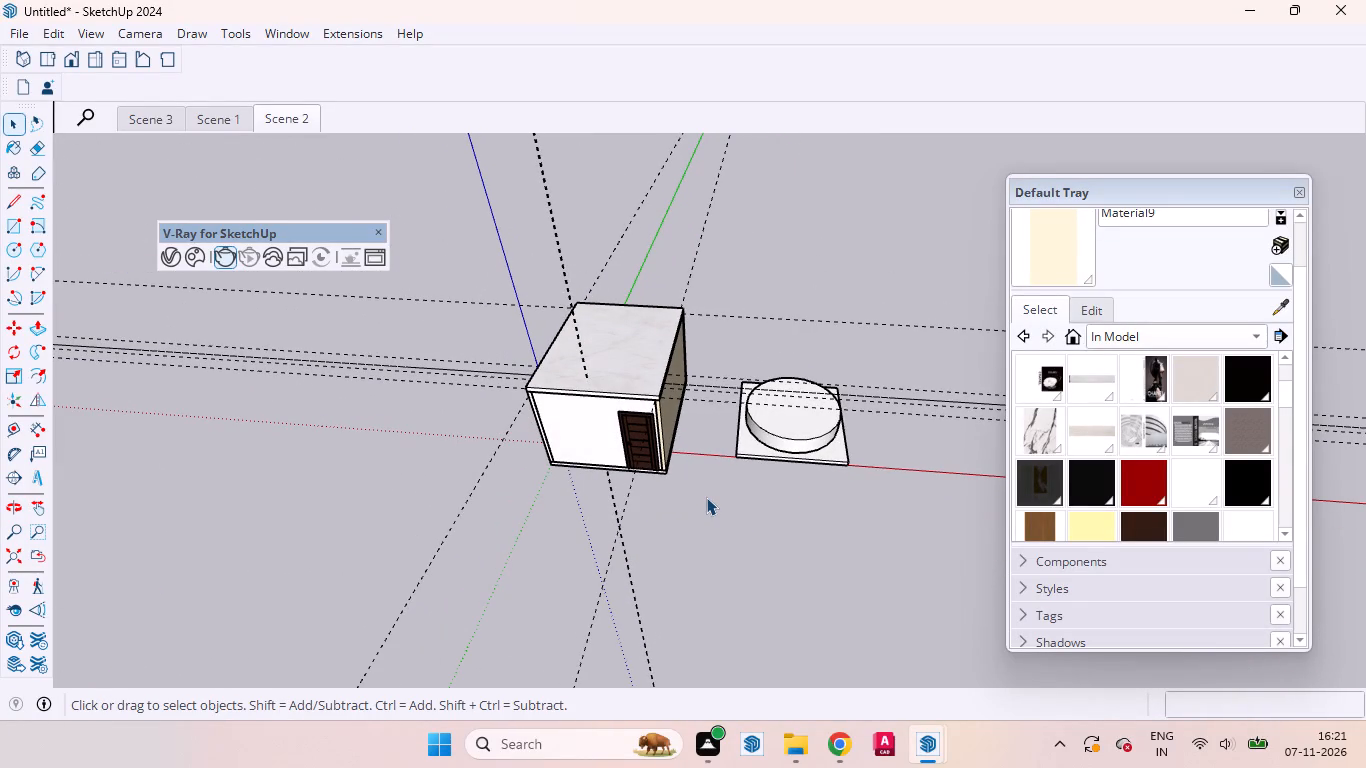
scroll(863, 400, "up", 3)
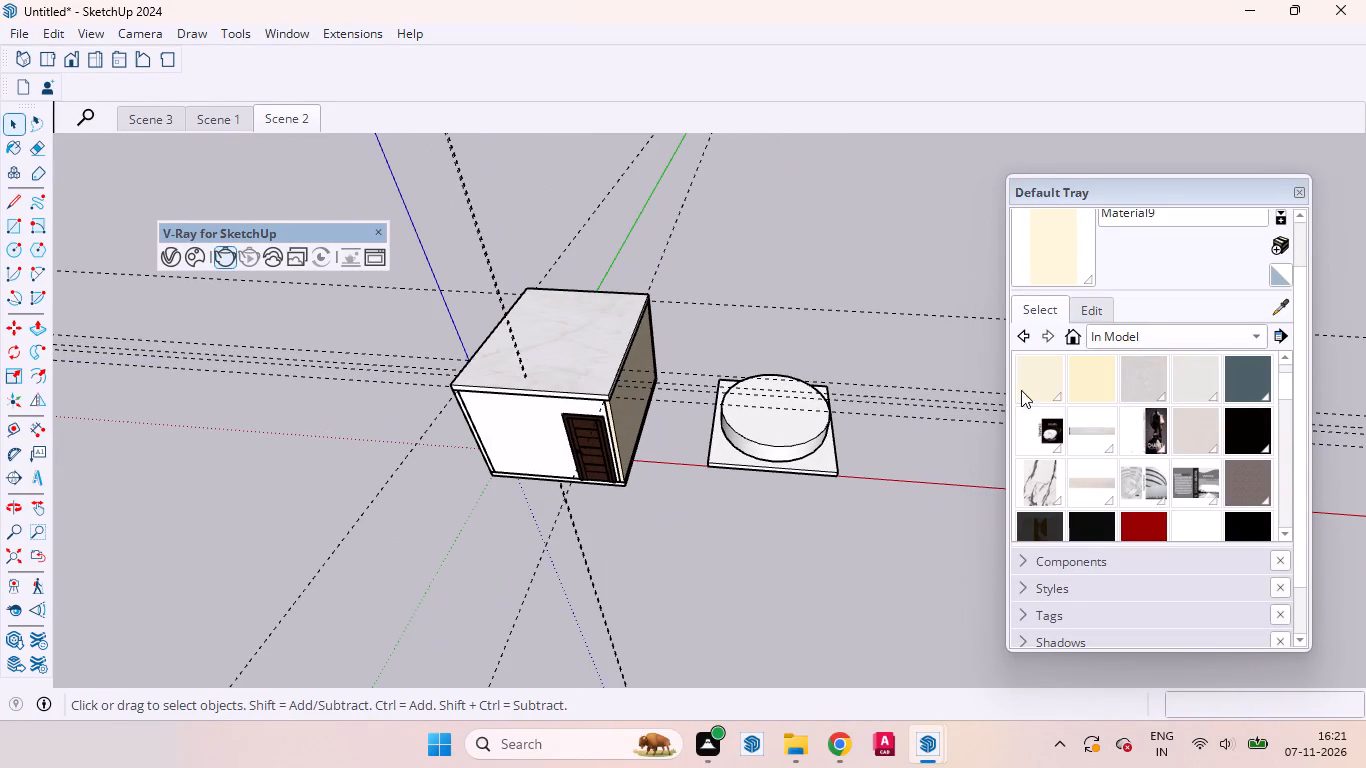
scroll(804, 373, "up", 1)
scroll(804, 373, "down", 1)
scroll(804, 373, "up", 6)
scroll(750, 413, "down", 3)
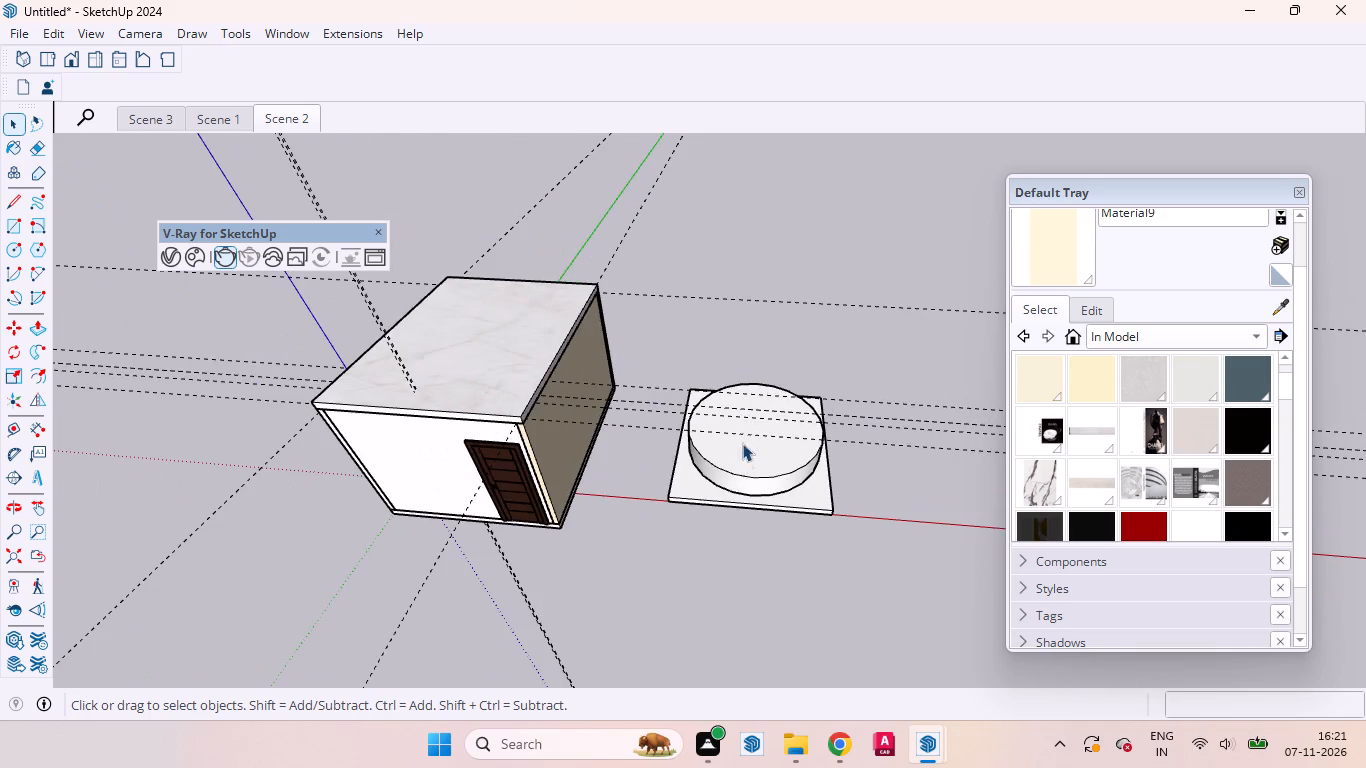
middle_click_drag(738, 471, 746, 341)
scroll(730, 433, "up", 6)
scroll(735, 523, "down", 1)
scroll(735, 523, "up", 4)
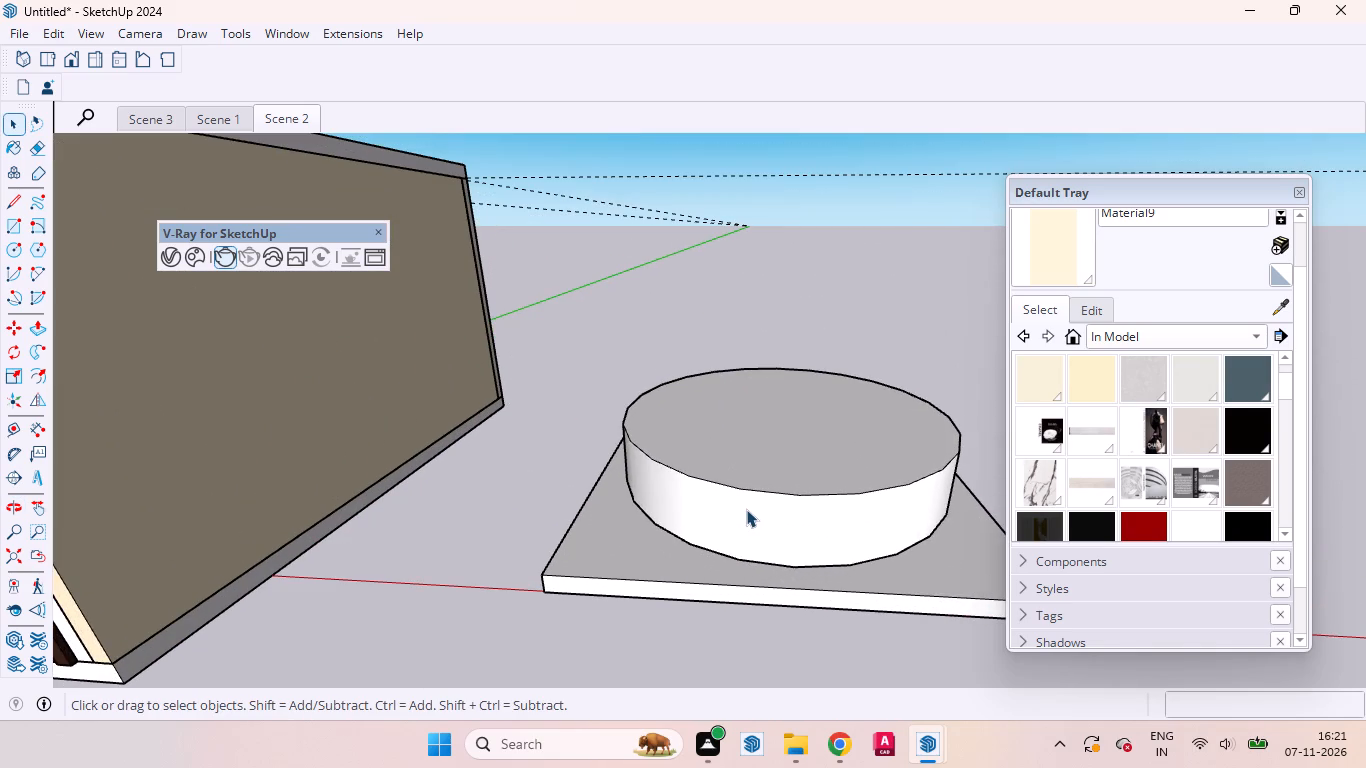
left_click(746, 509)
triple_click(750, 537)
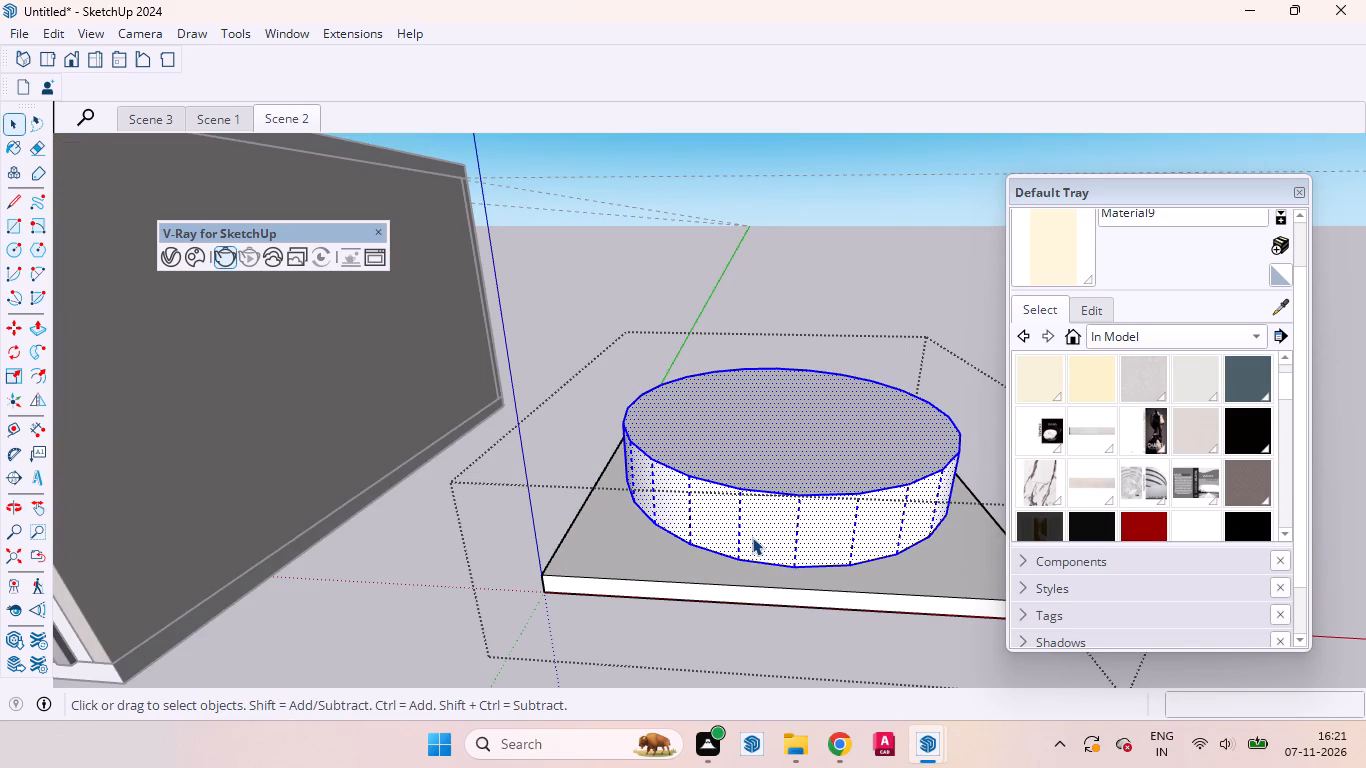
left_click(774, 533)
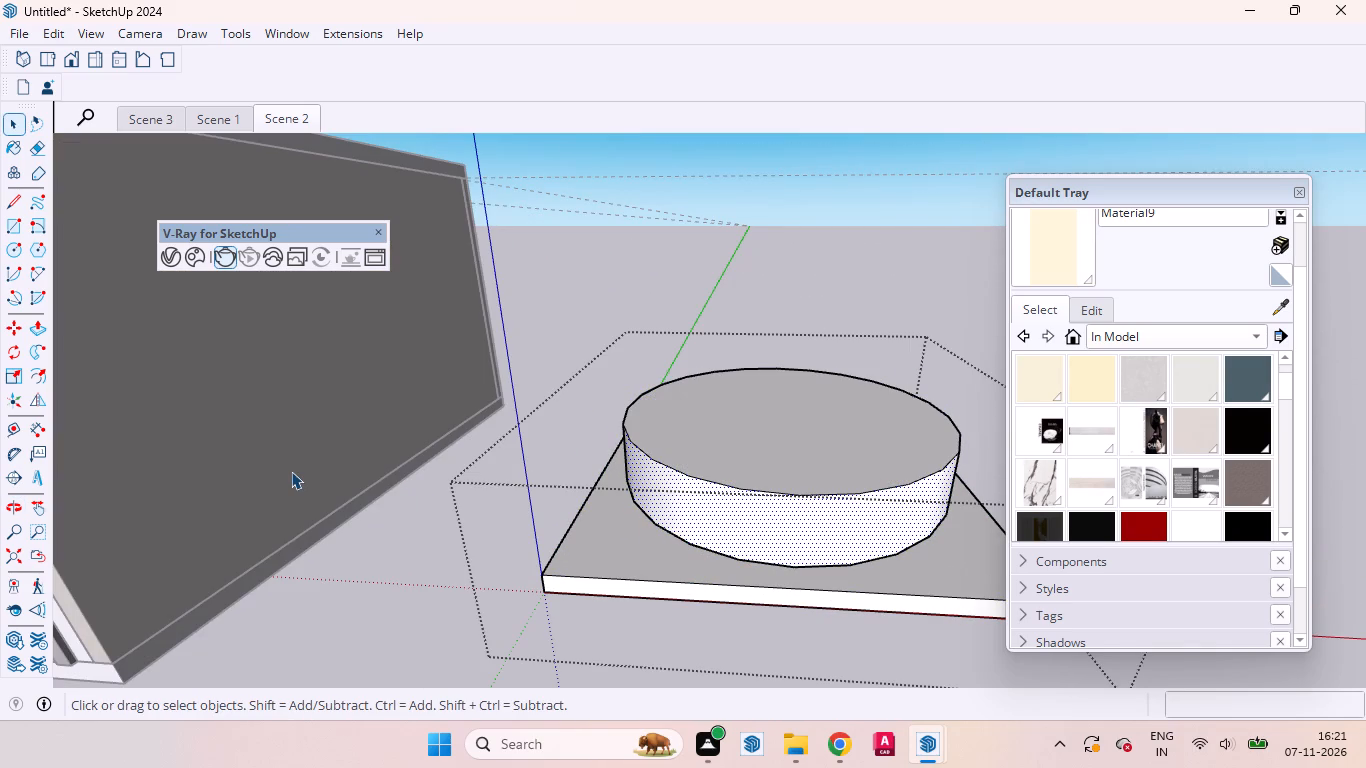
left_click(18, 329)
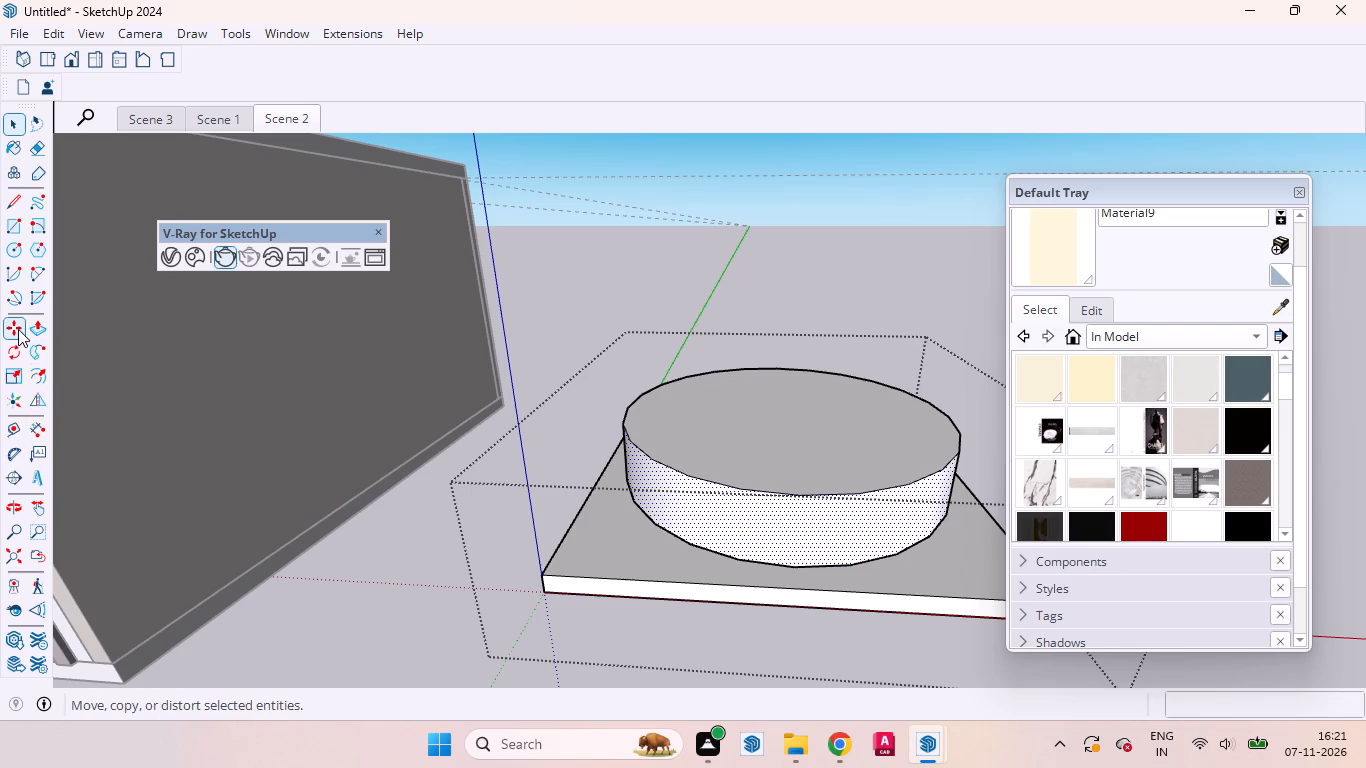
left_click(833, 569)
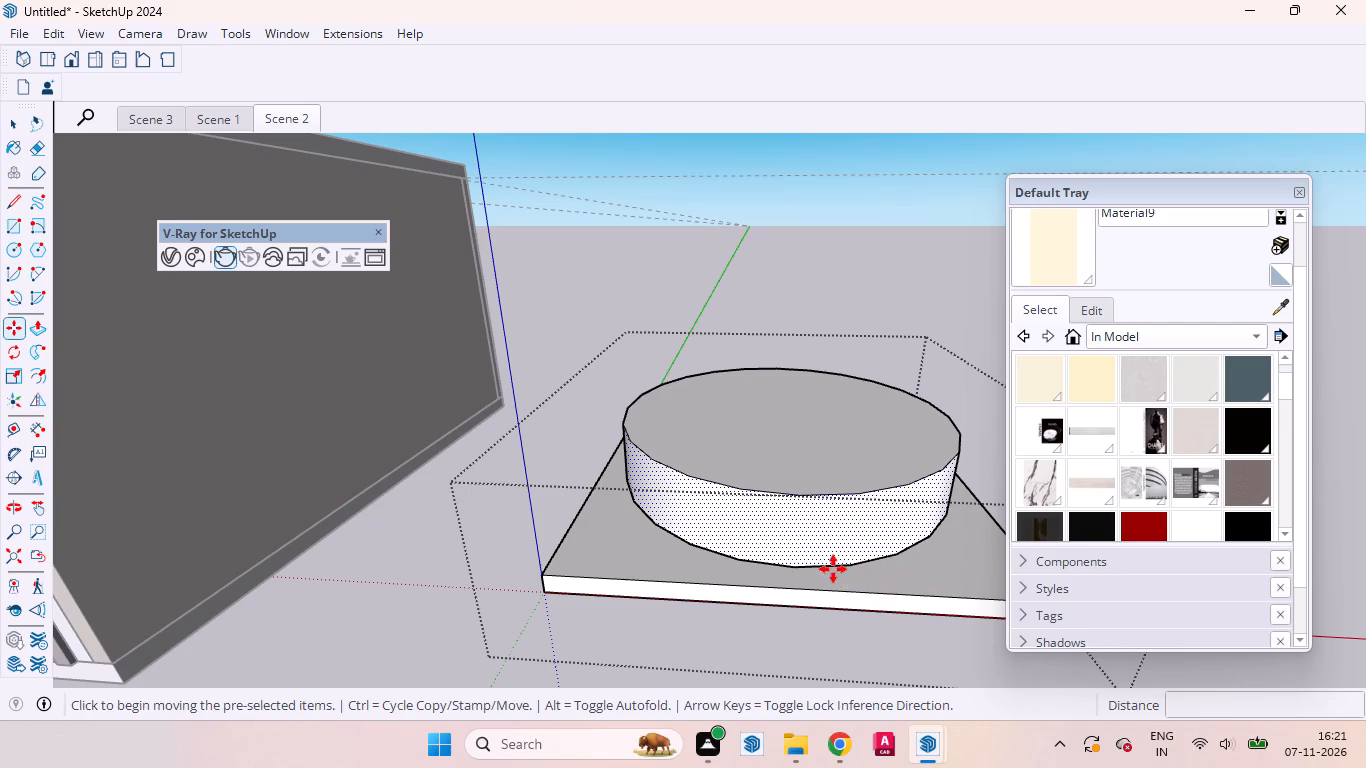
left_click(832, 537)
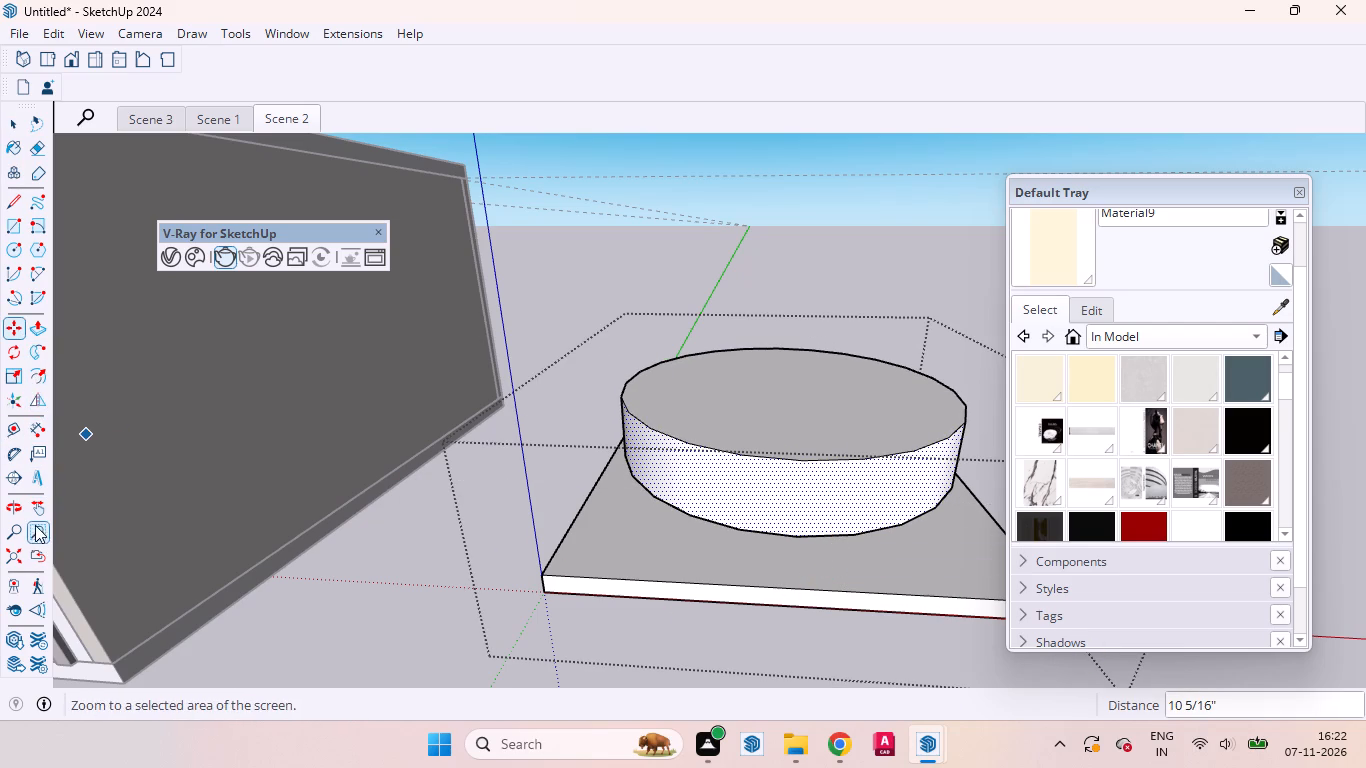
Flip the platform's selected curved side vertically to the underside of the square slab and close the group.
left_click(43, 402)
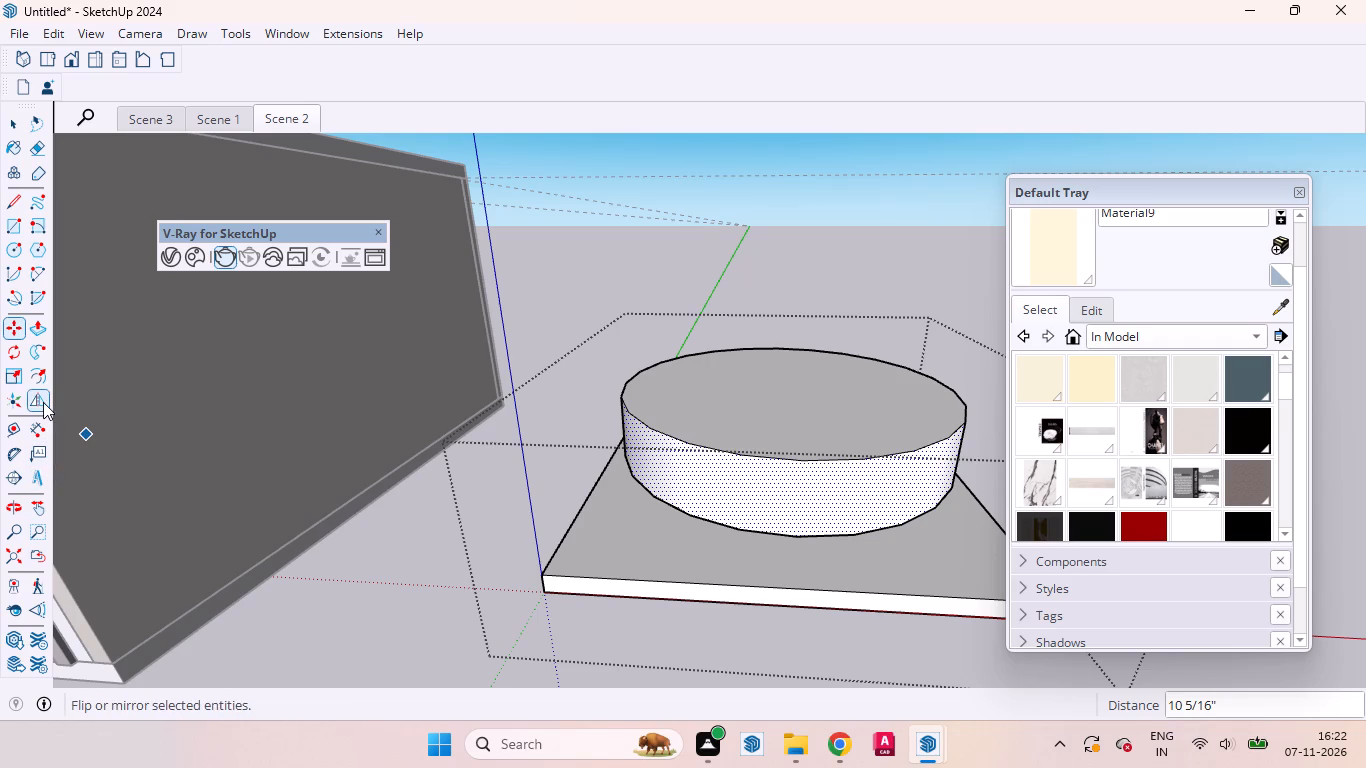
left_click(945, 535)
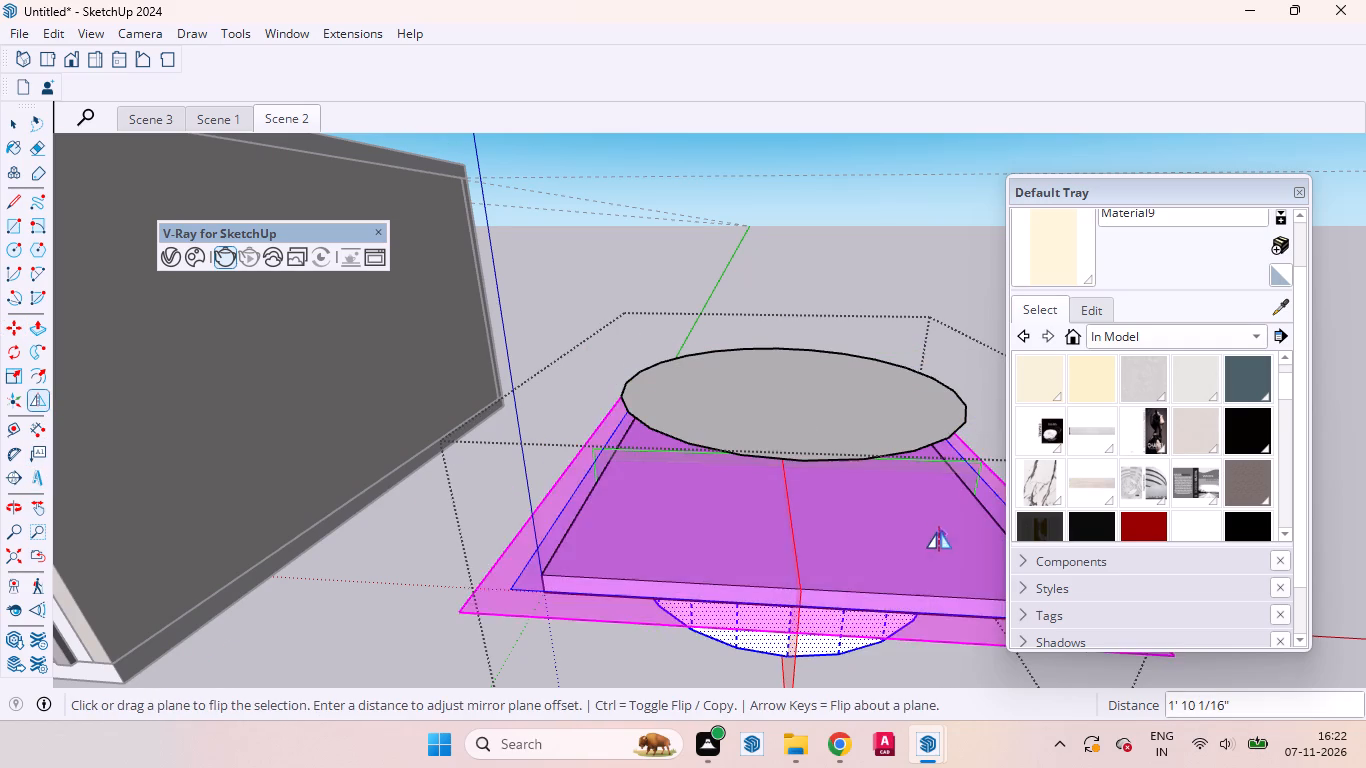
middle_click_drag(858, 659, 802, 553)
scroll(771, 455, "down", 3)
middle_click_drag(787, 504, 868, 416)
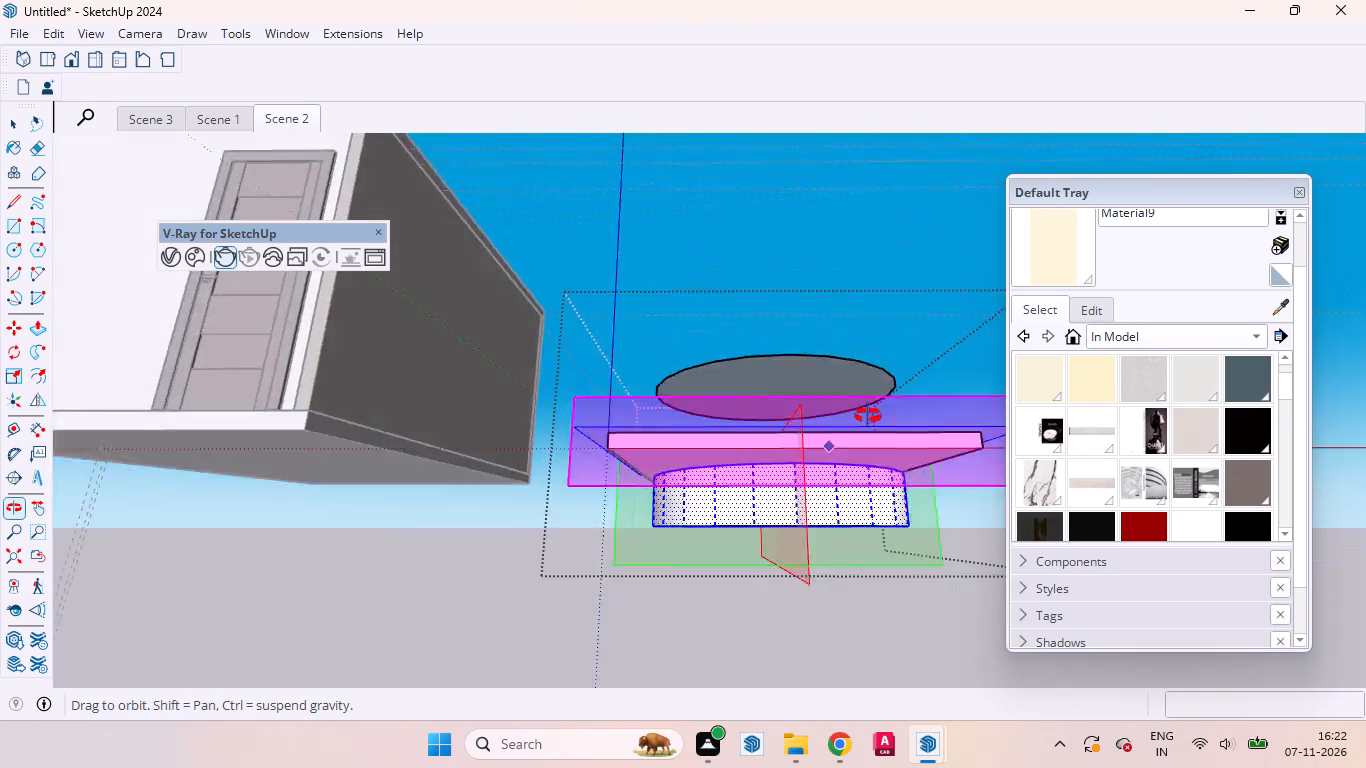
middle_click_drag(868, 416, 837, 523)
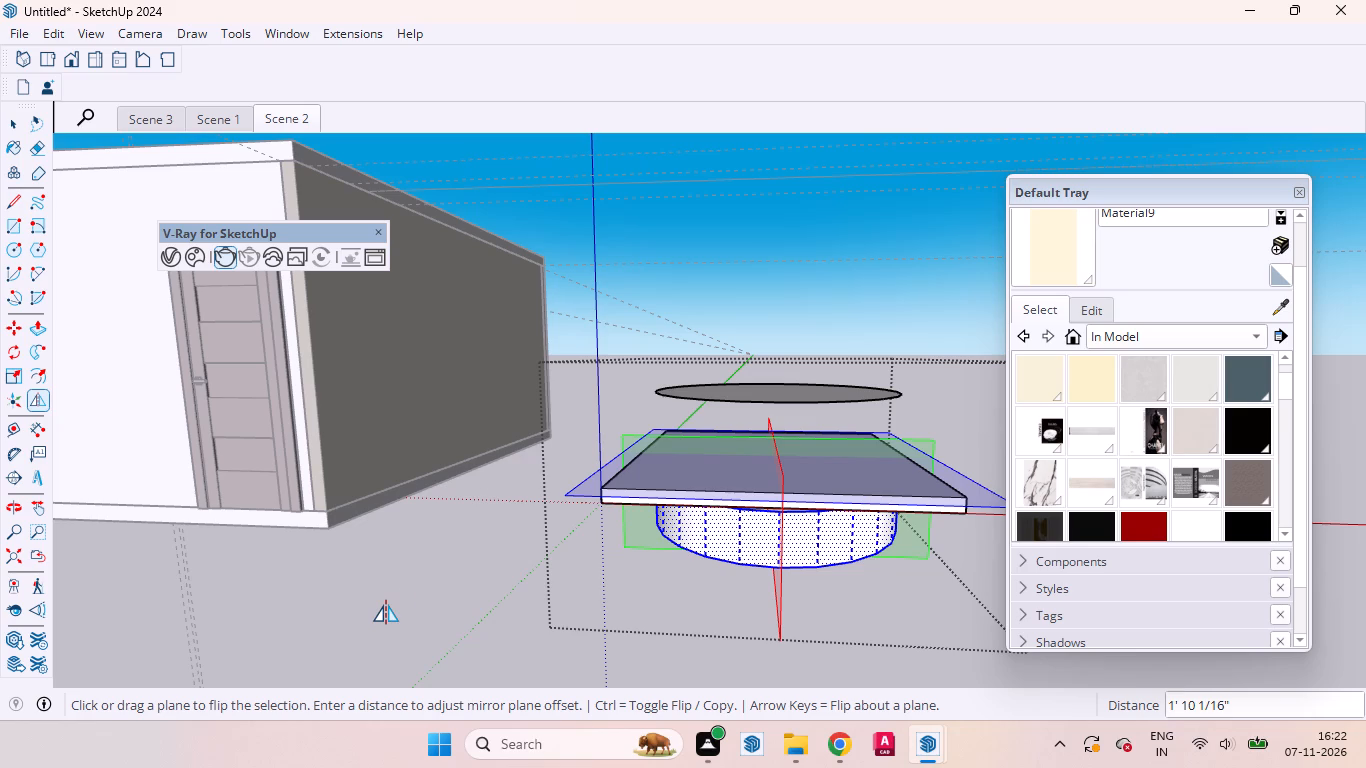
left_click(17, 118)
left_click(503, 510)
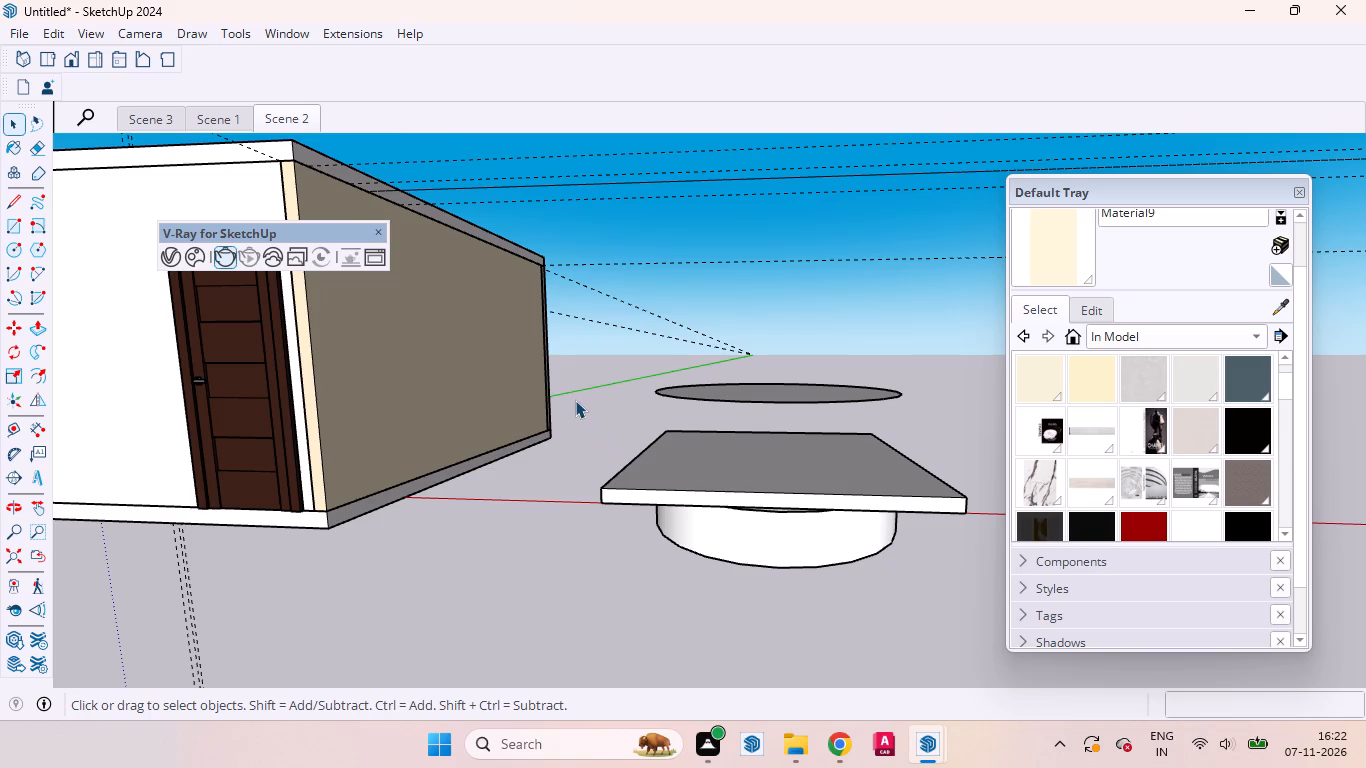
Erase the circular face and its edge left above the square slab inside the group, and exit the group.
scroll(759, 425, "down", 3)
middle_click_drag(681, 487, 705, 643)
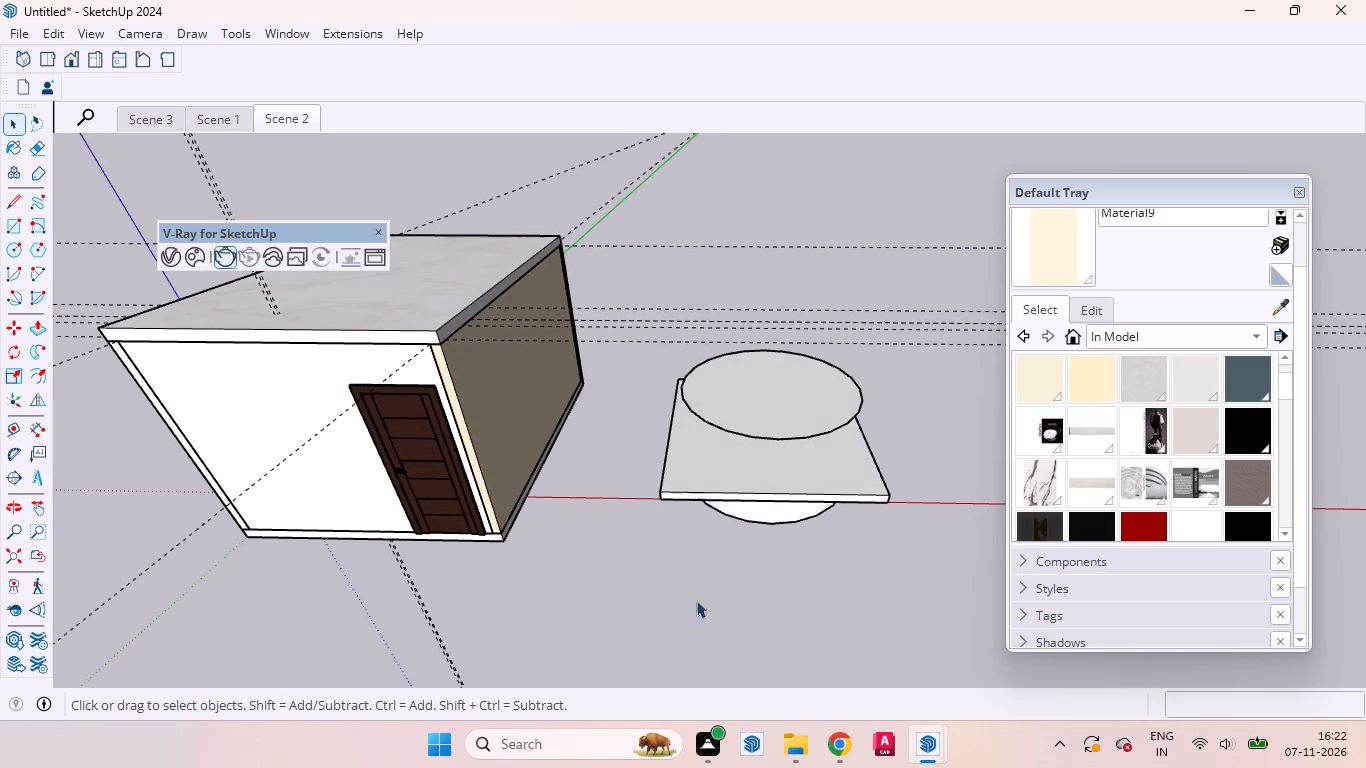
scroll(754, 536, "down", 2)
scroll(644, 424, "down", 4)
scroll(598, 454, "up", 2)
scroll(581, 458, "down", 4)
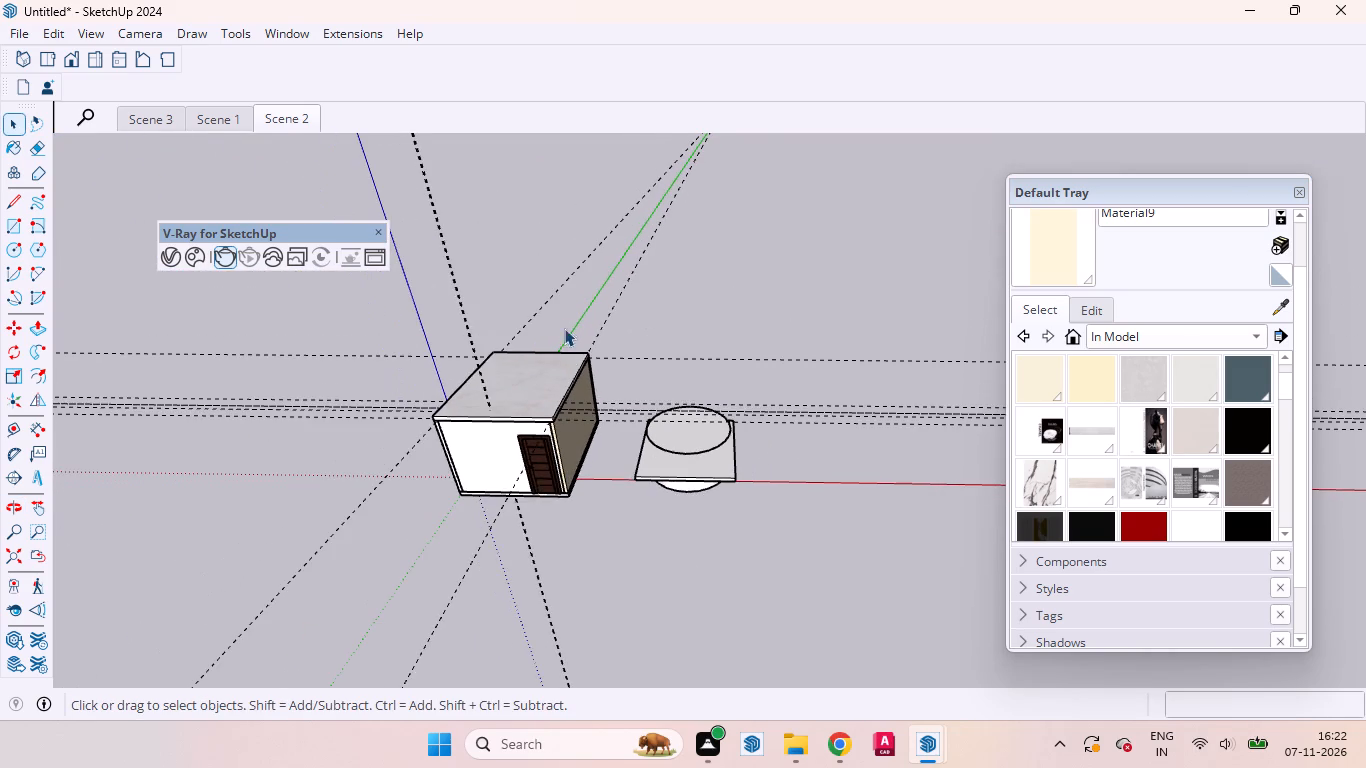
scroll(567, 321, "up", 13)
scroll(608, 314, "down", 2)
scroll(608, 314, "up", 1)
scroll(702, 344, "down", 1)
scroll(704, 341, "up", 2)
scroll(704, 340, "down", 6)
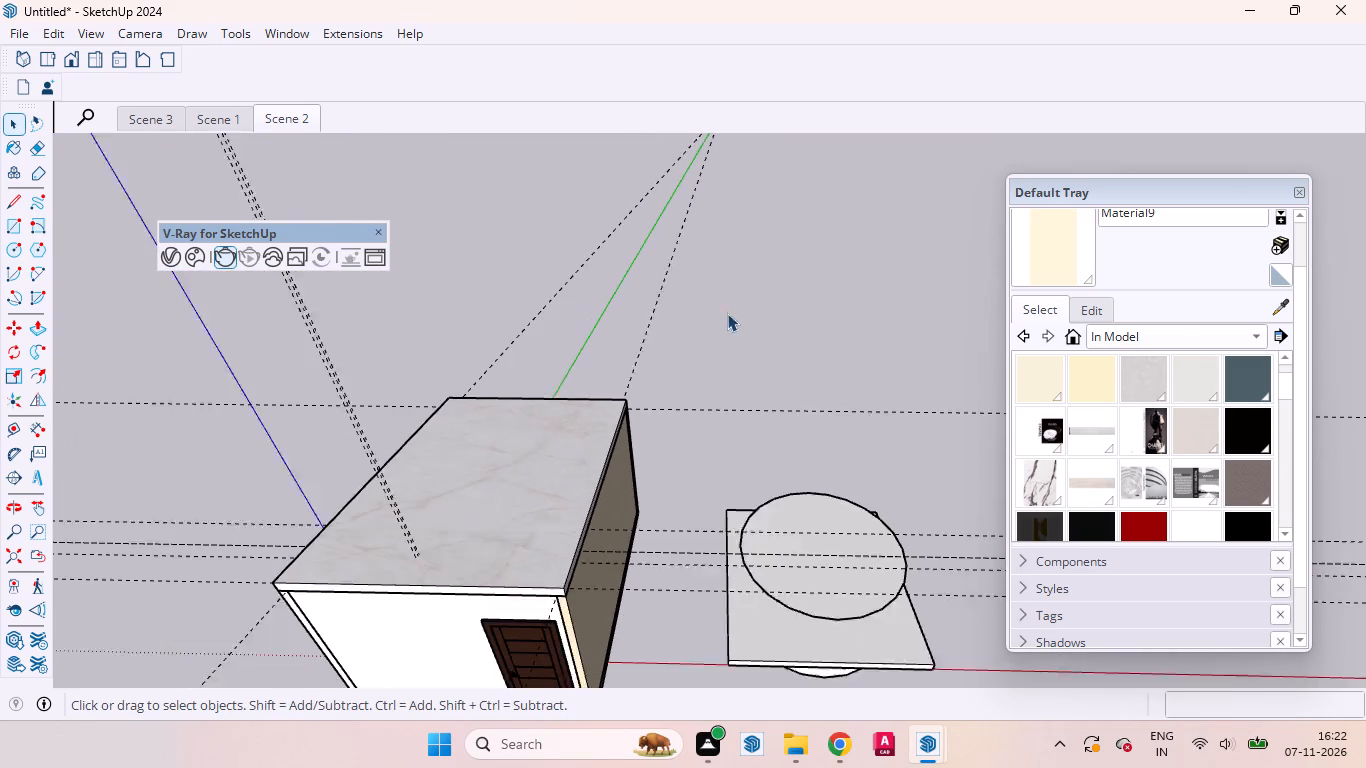
left_click(815, 588)
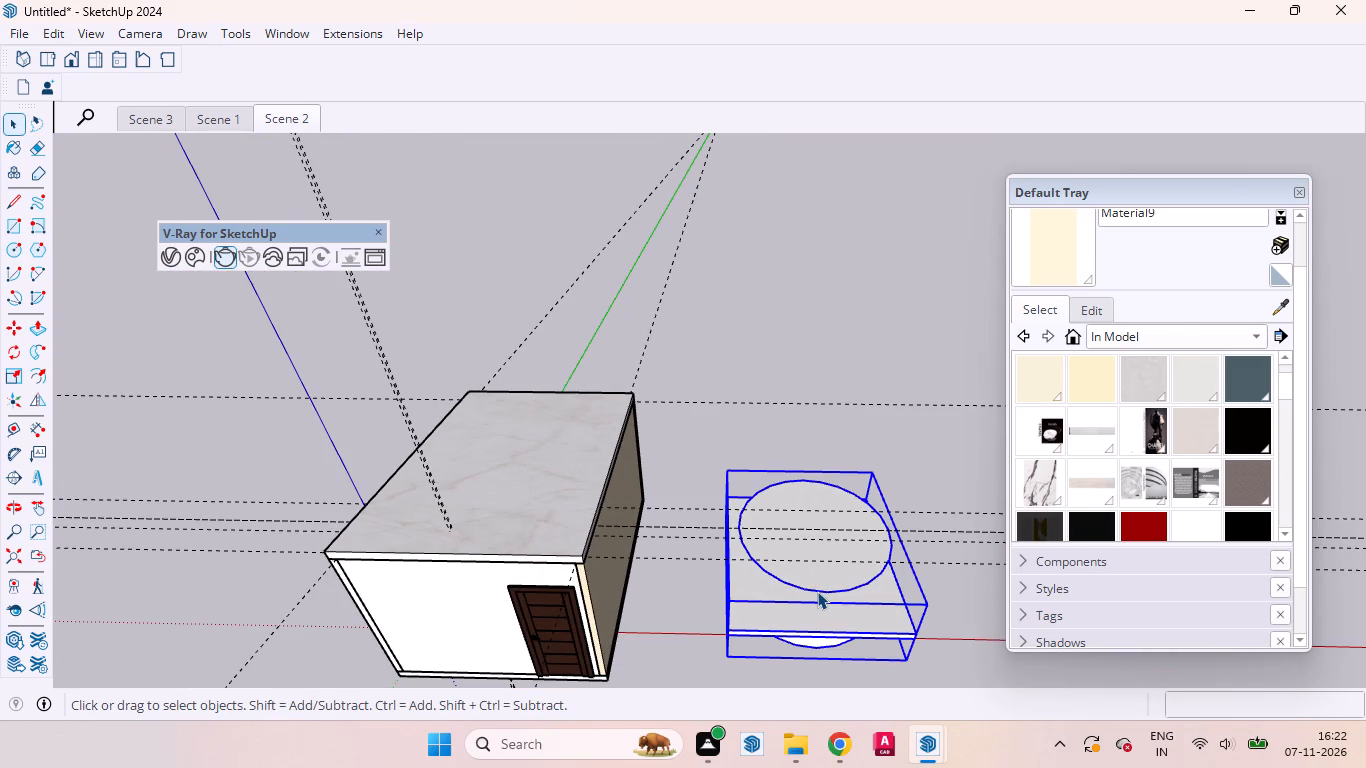
left_click(817, 591)
left_click(817, 591)
left_click(817, 591)
right_click(817, 591)
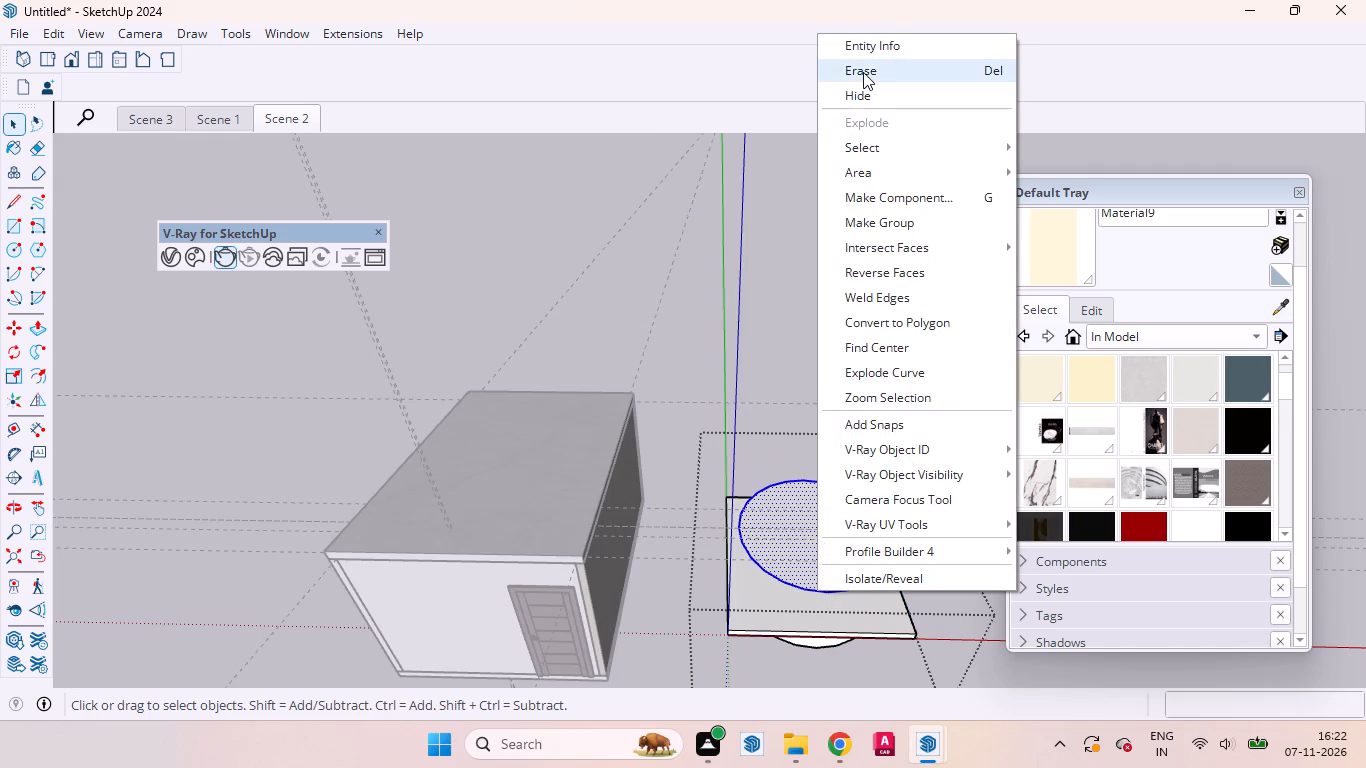
left_click(863, 72)
left_click(795, 362)
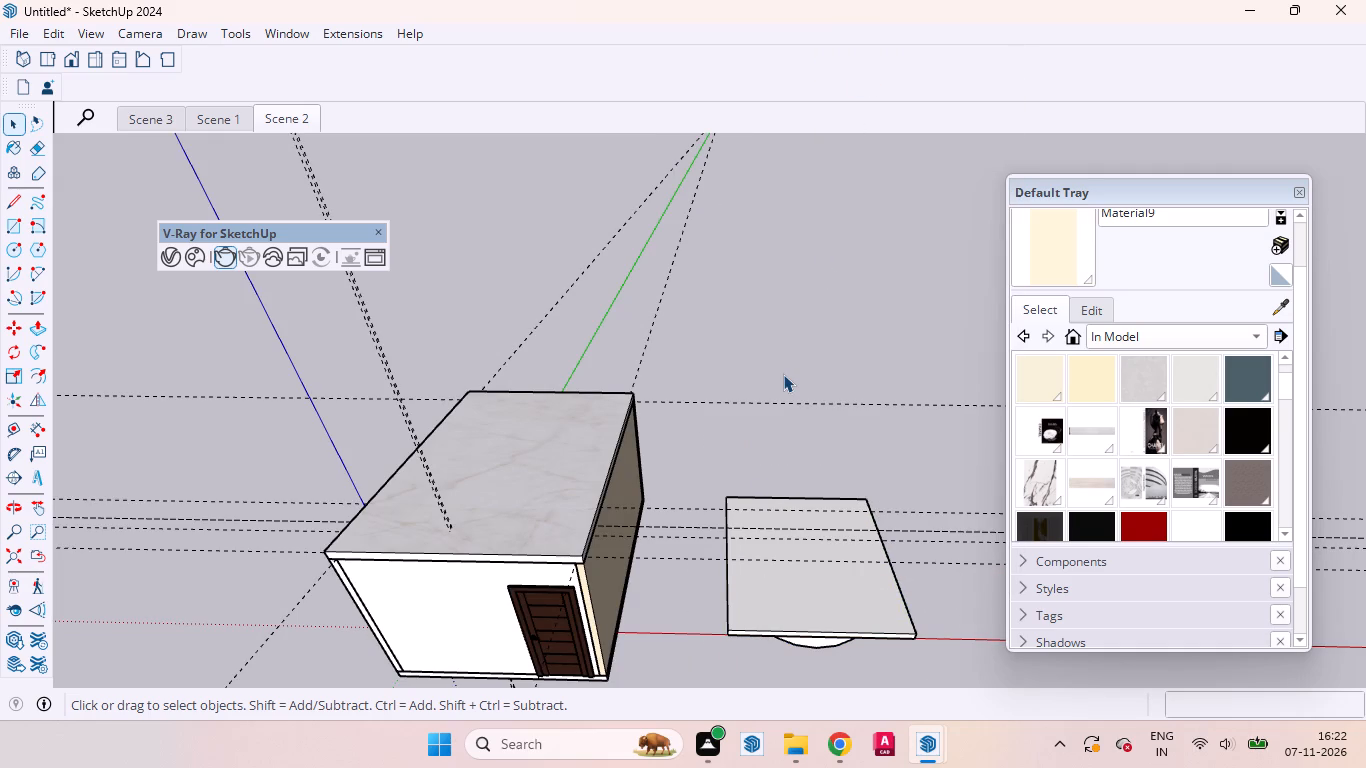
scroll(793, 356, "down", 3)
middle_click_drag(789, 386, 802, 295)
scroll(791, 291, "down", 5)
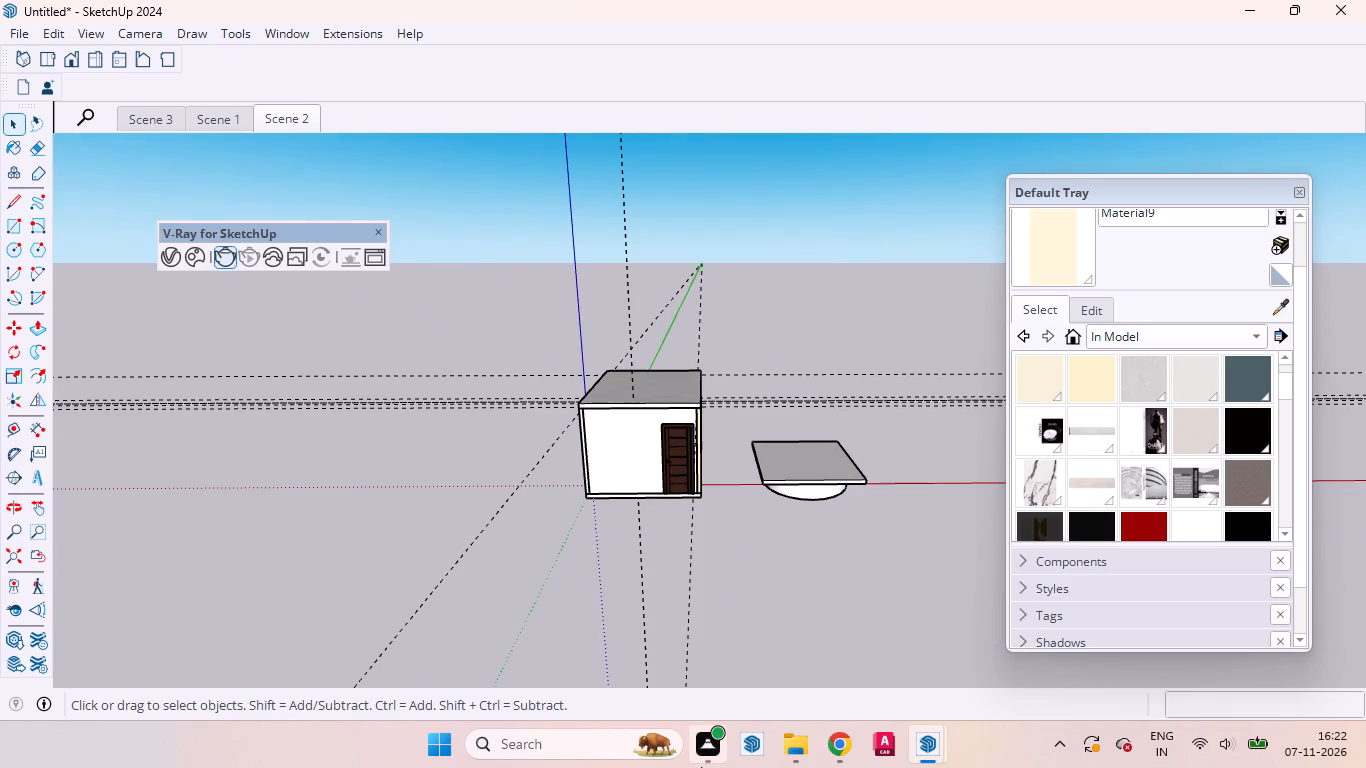
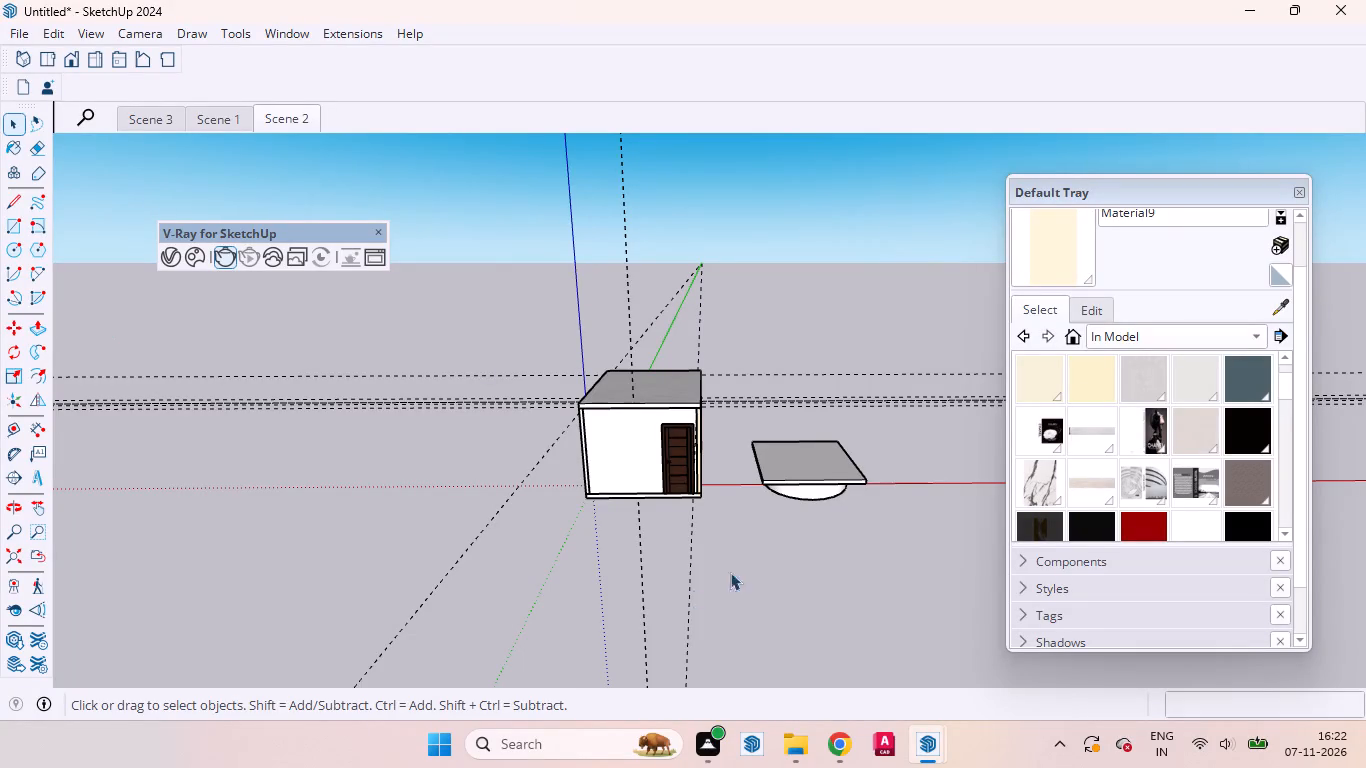
Open the slab group, erase the round base's curved side face from the slab's underside, and exit the group.
scroll(805, 502, "up", 8)
middle_click_drag(761, 501, 745, 191)
scroll(743, 195, "up", 1)
scroll(731, 526, "up", 2)
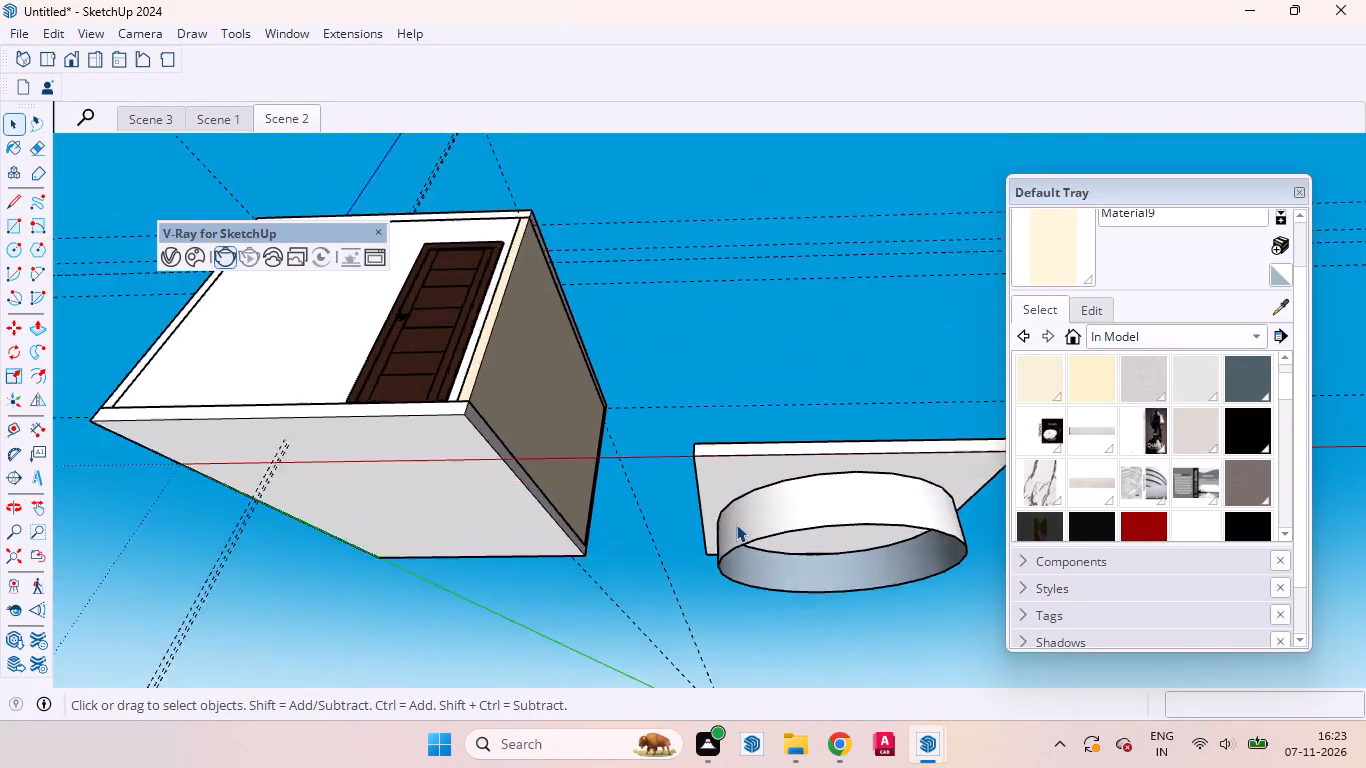
scroll(736, 524, "up", 1)
middle_click_drag(739, 571, 493, 203)
scroll(493, 203, "up", 1)
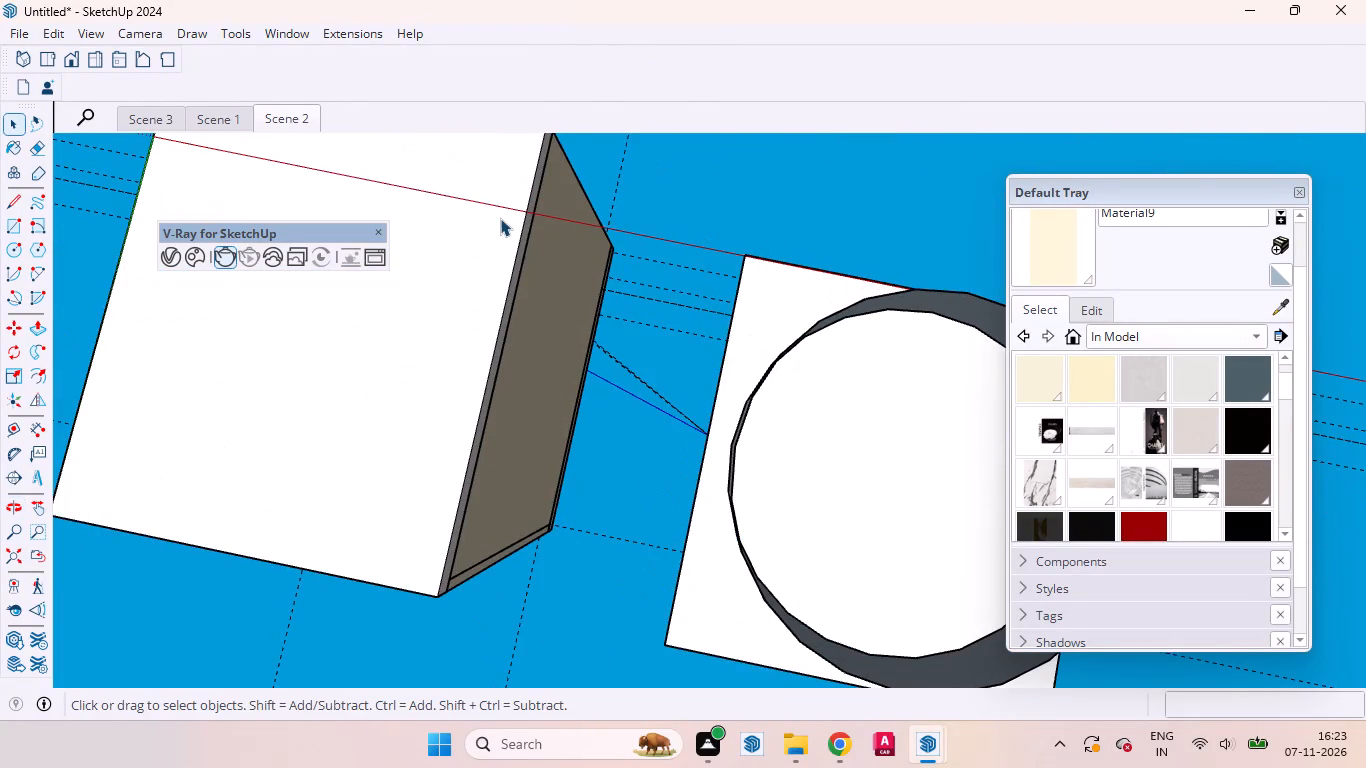
scroll(487, 217, "down", 4)
middle_click_drag(789, 371, 742, 187)
scroll(745, 183, "up", 1)
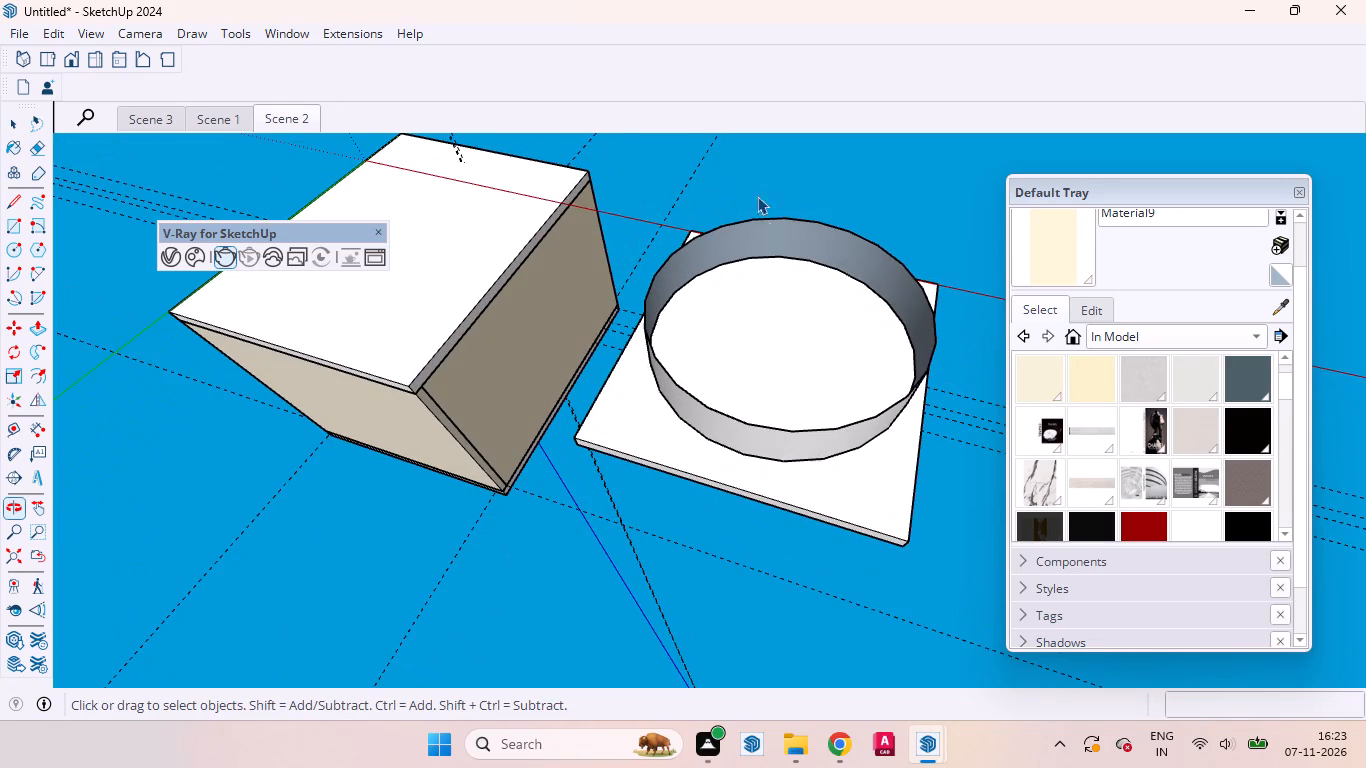
left_click(757, 238)
triple_click(757, 238)
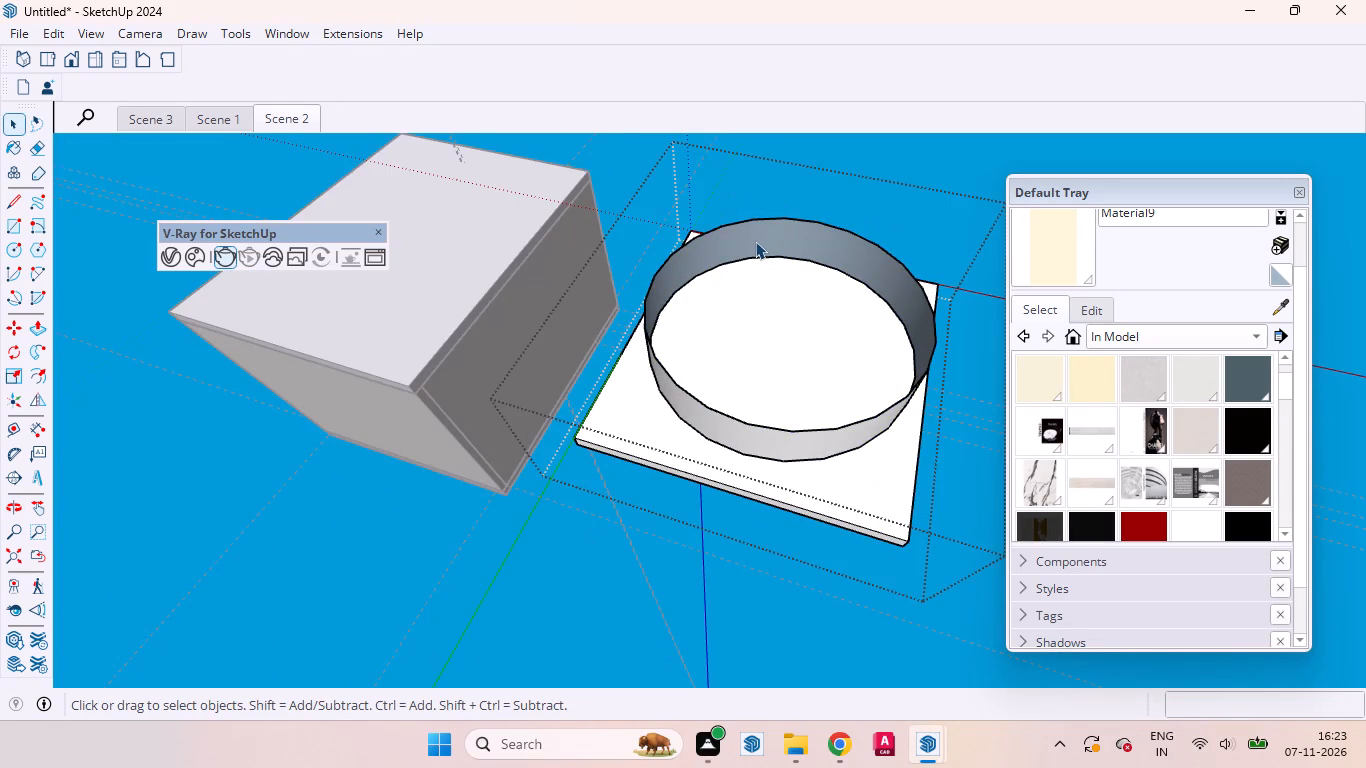
right_click(754, 241)
left_click(802, 44)
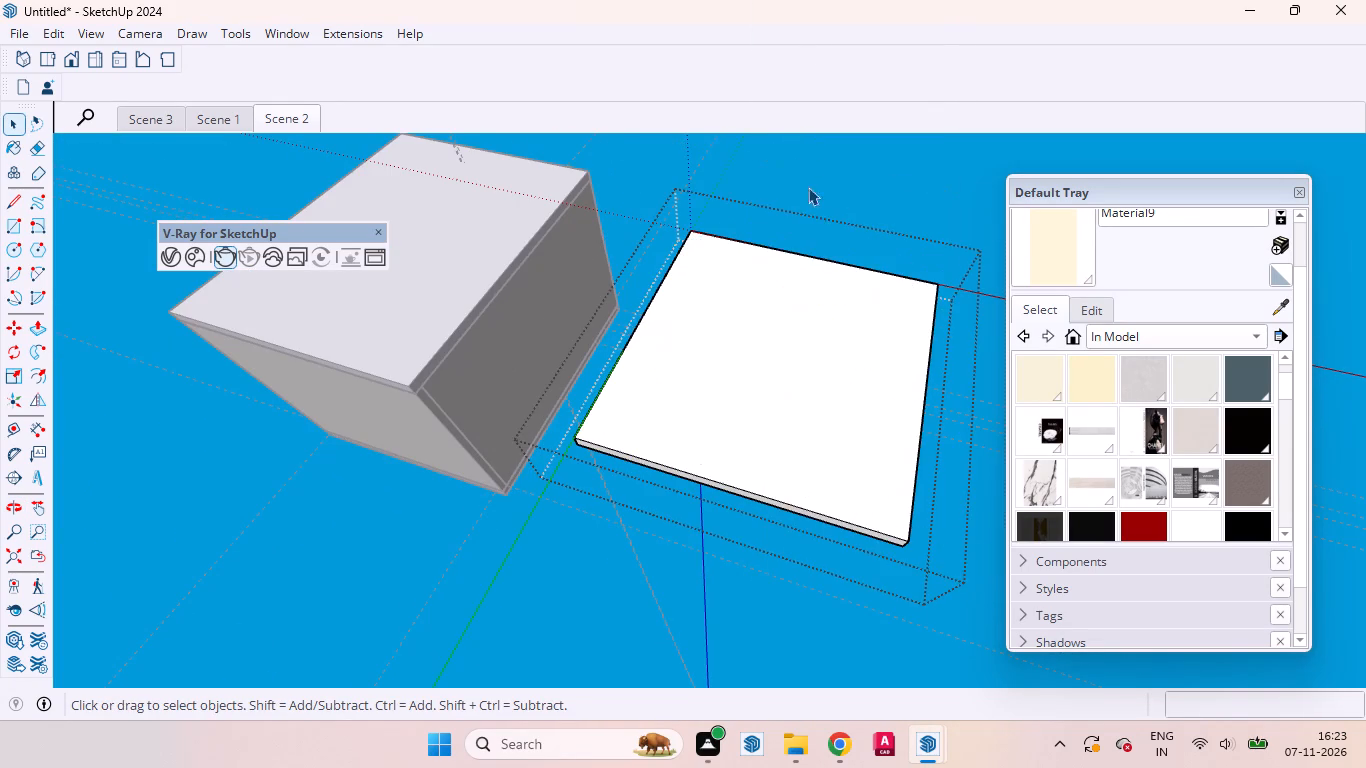
middle_click_drag(801, 214, 741, 763)
scroll(647, 323, "down", 11)
middle_click_drag(643, 468, 592, 719)
scroll(591, 719, "up", 1)
left_click(725, 454)
left_click(719, 464)
left_click(734, 477)
left_click(688, 492)
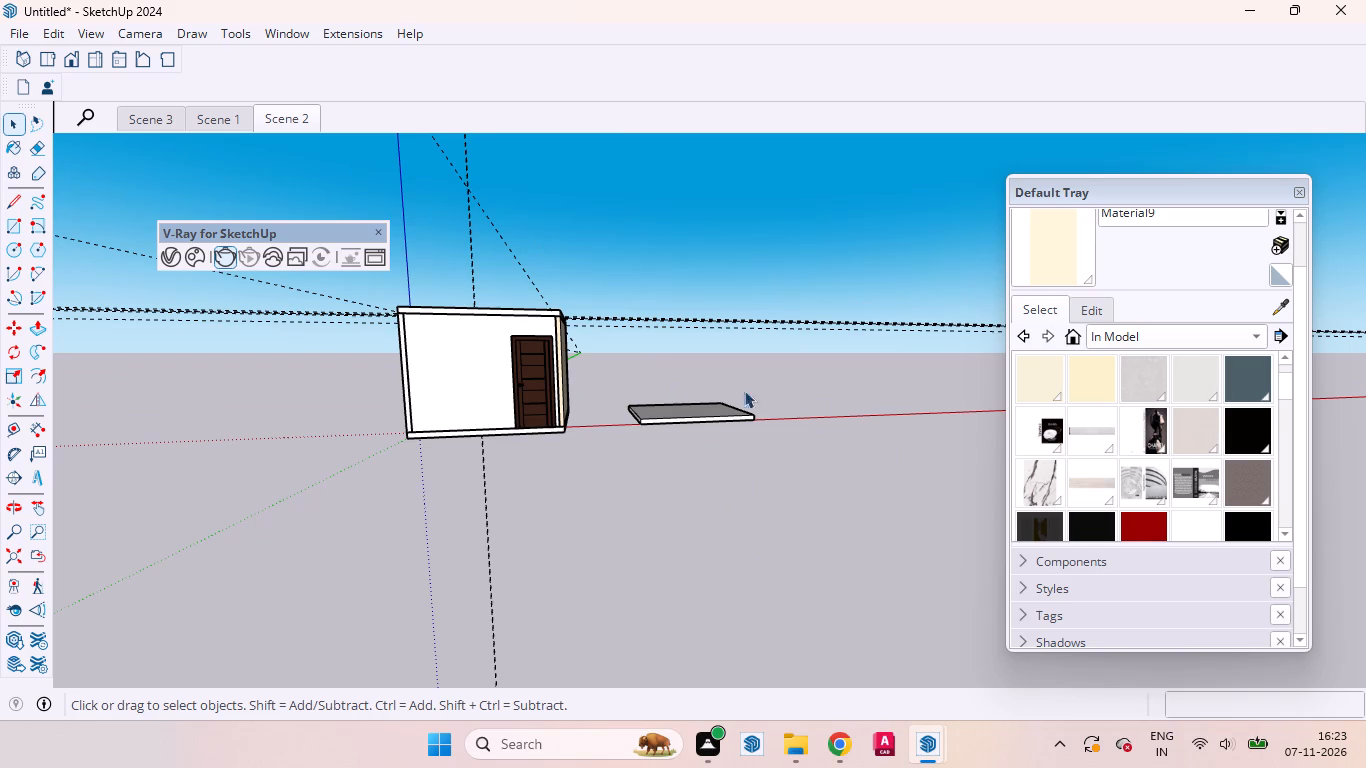
Inspect the square slab beside the room from several angles and distances.
scroll(740, 390, "down", 1)
middle_click_drag(805, 318, 769, 407)
scroll(769, 404, "up", 1)
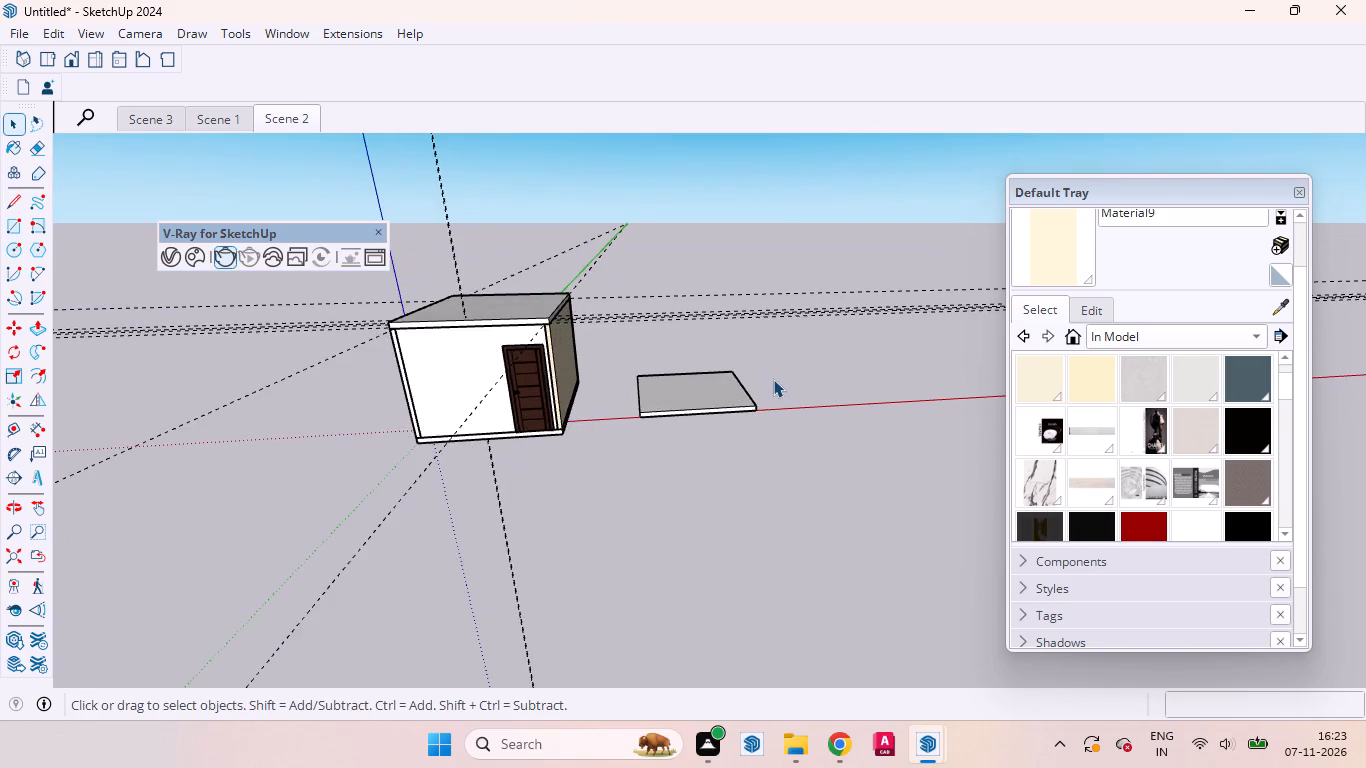
scroll(776, 375, "down", 6)
scroll(699, 313, "down", 10)
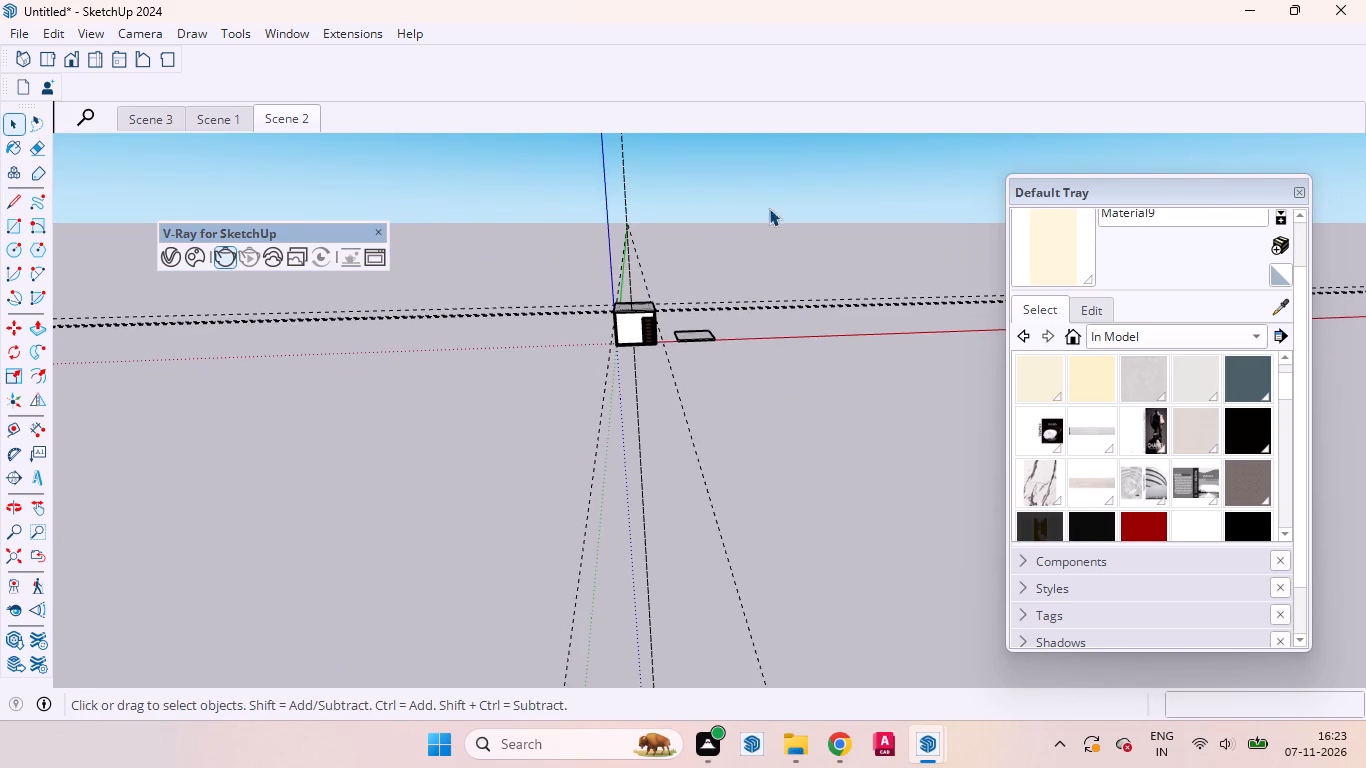
scroll(699, 233, "up", 5)
scroll(718, 324, "down", 1)
scroll(718, 324, "up", 2)
middle_click_drag(684, 407, 674, 432)
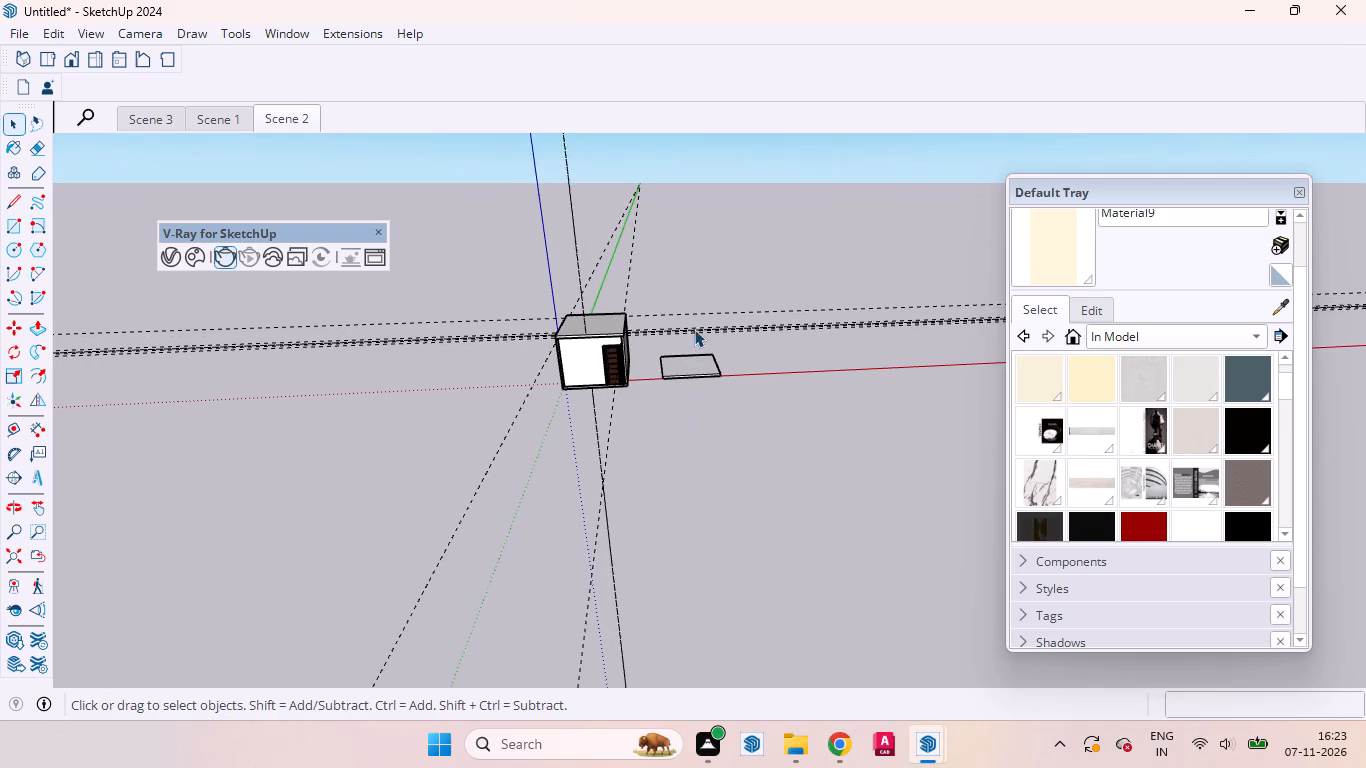
scroll(695, 329, "up", 3)
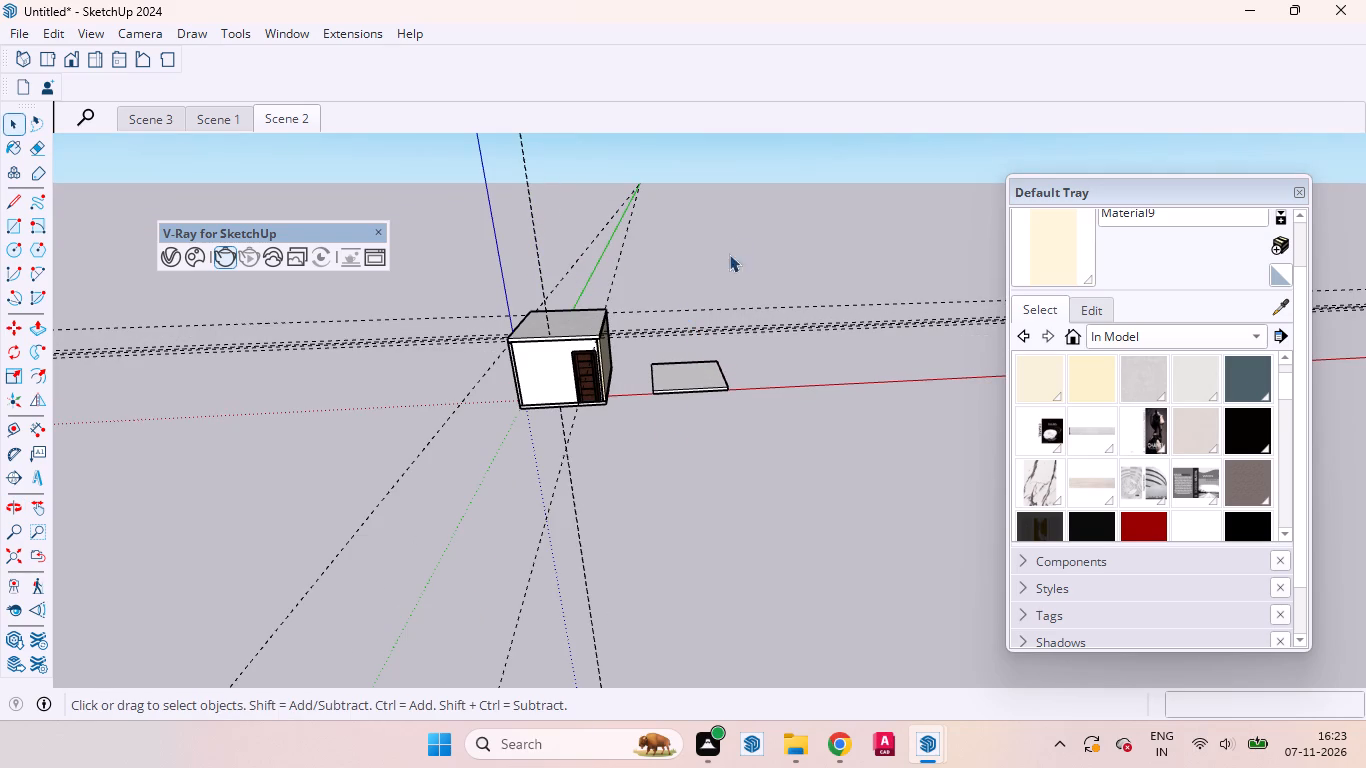
scroll(708, 226, "up", 4)
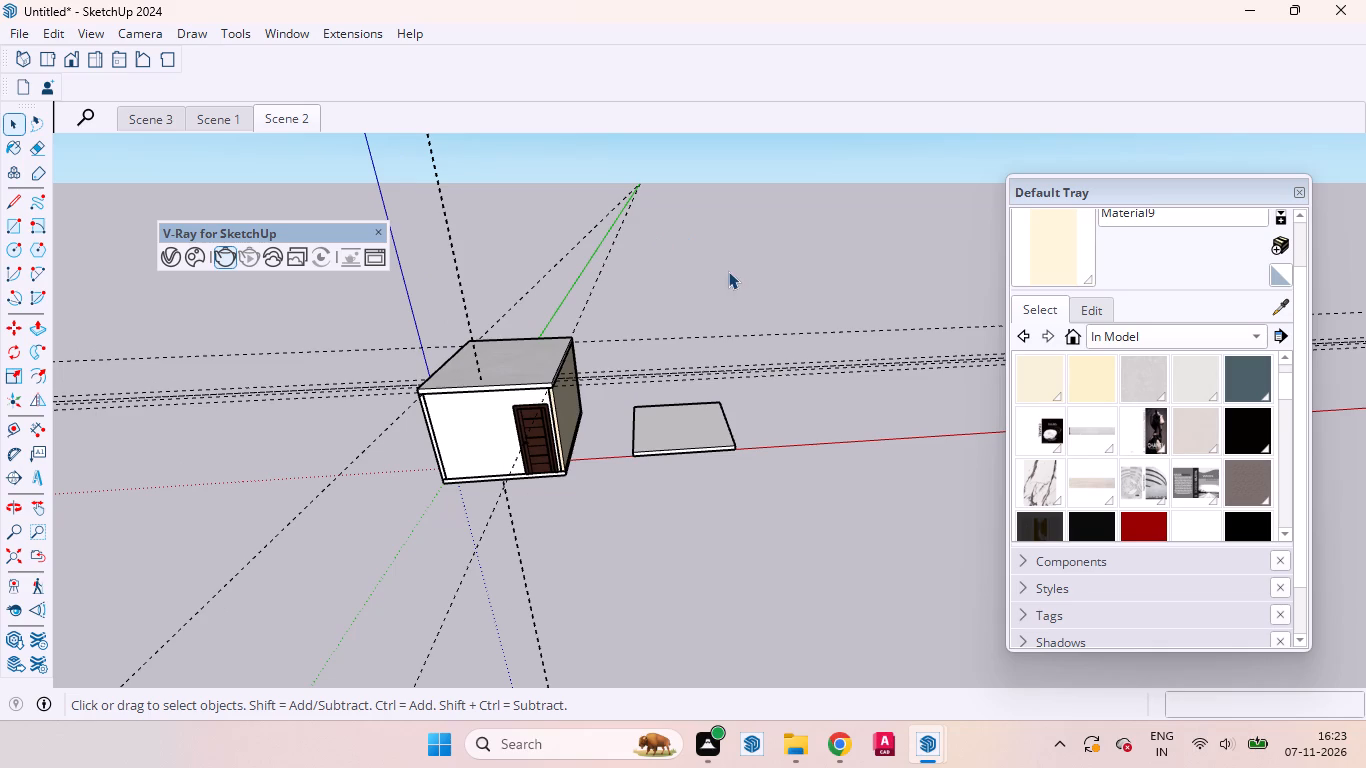
scroll(715, 271, "down", 3)
middle_click_drag(716, 287, 650, 376)
scroll(649, 373, "up", 1)
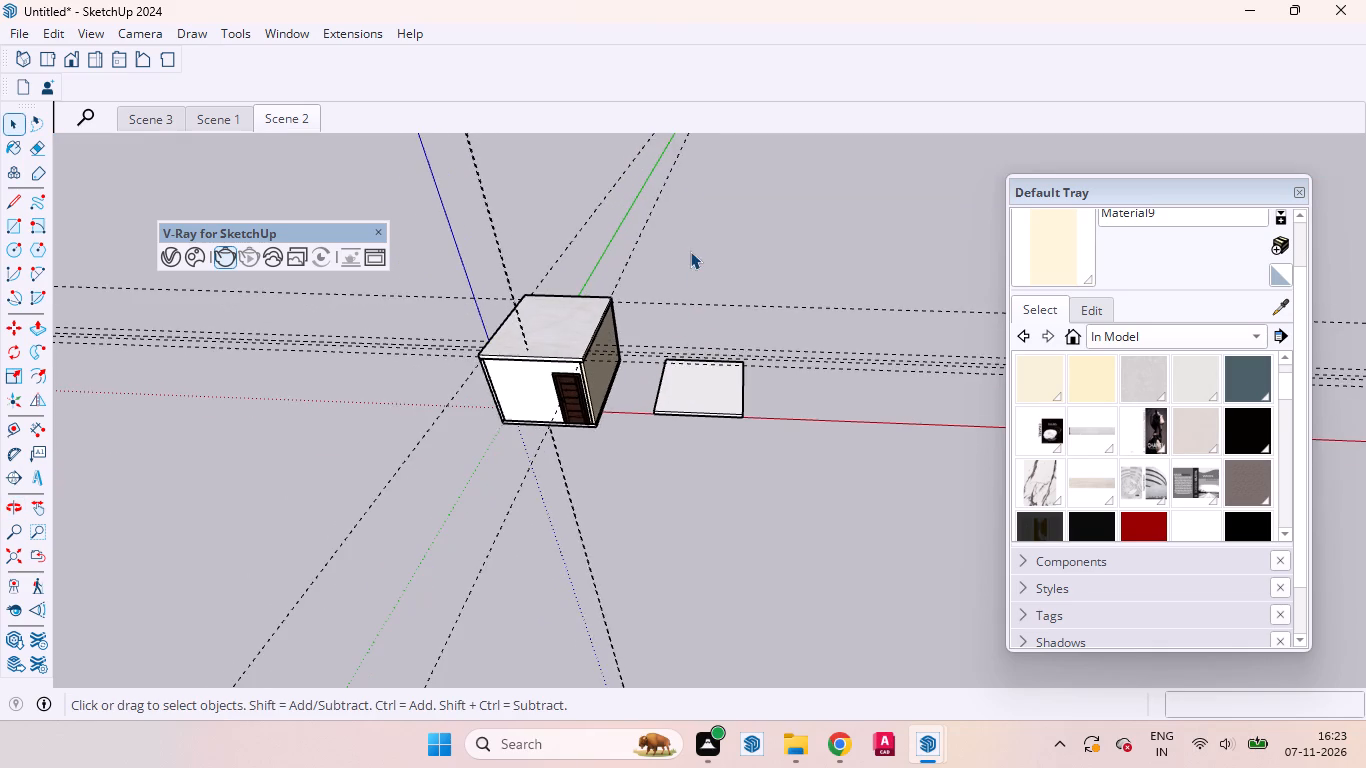
scroll(690, 251, "up", 3)
scroll(663, 382, "up", 4)
middle_click_drag(659, 417, 674, 471)
scroll(674, 471, "up", 4)
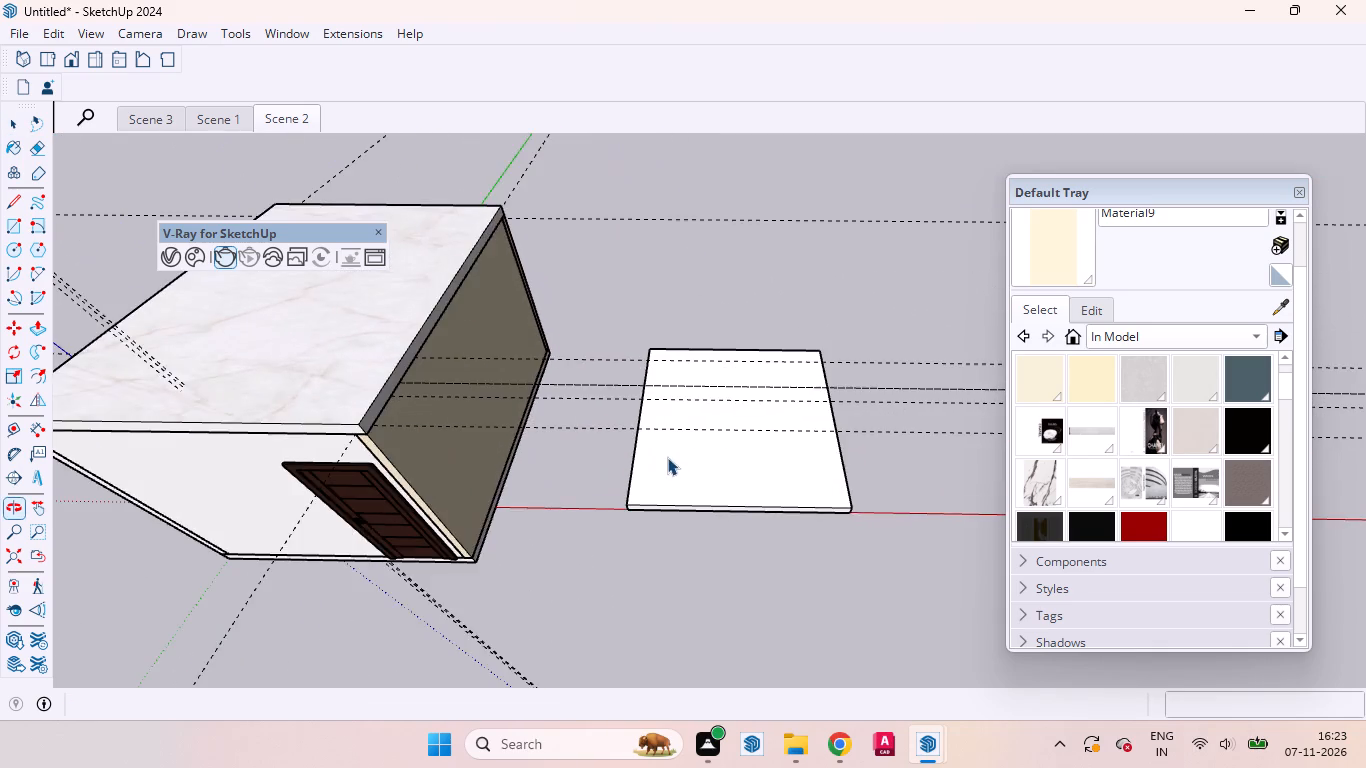
scroll(666, 455, "down", 4)
middle_click_drag(635, 419, 573, 341)
scroll(583, 338, "up", 3)
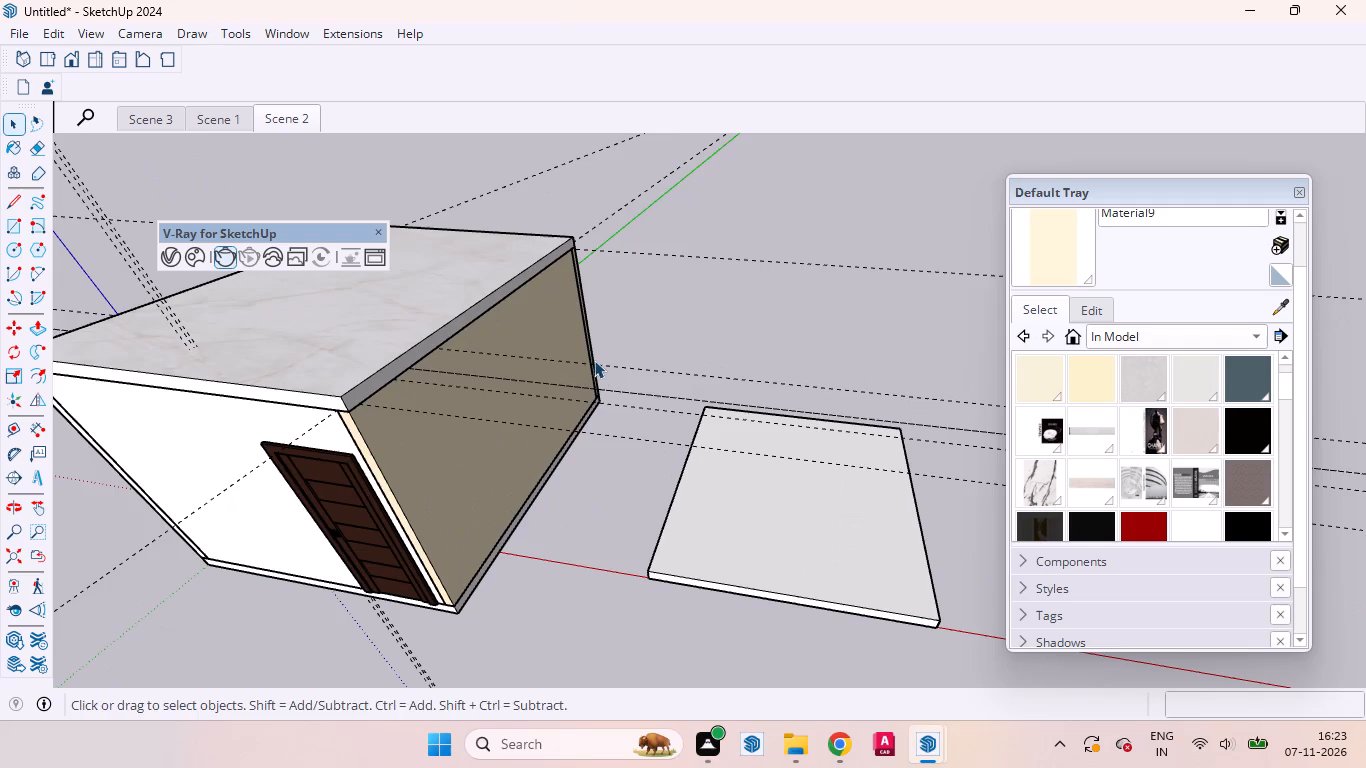
middle_click_drag(599, 369, 650, 367)
scroll(650, 367, "up", 1)
scroll(688, 406, "down", 2)
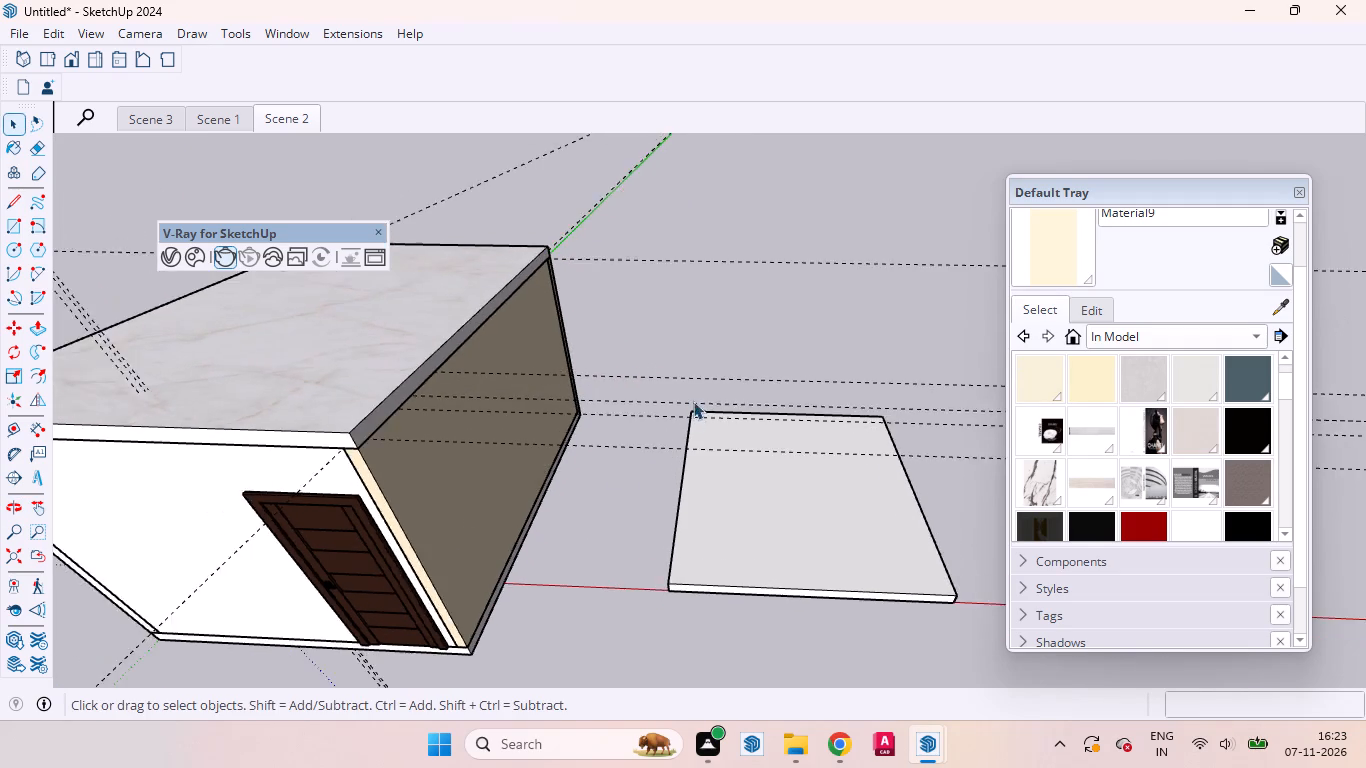
scroll(782, 459, "up", 4)
middle_click_drag(767, 477, 726, 460)
scroll(726, 460, "up", 1)
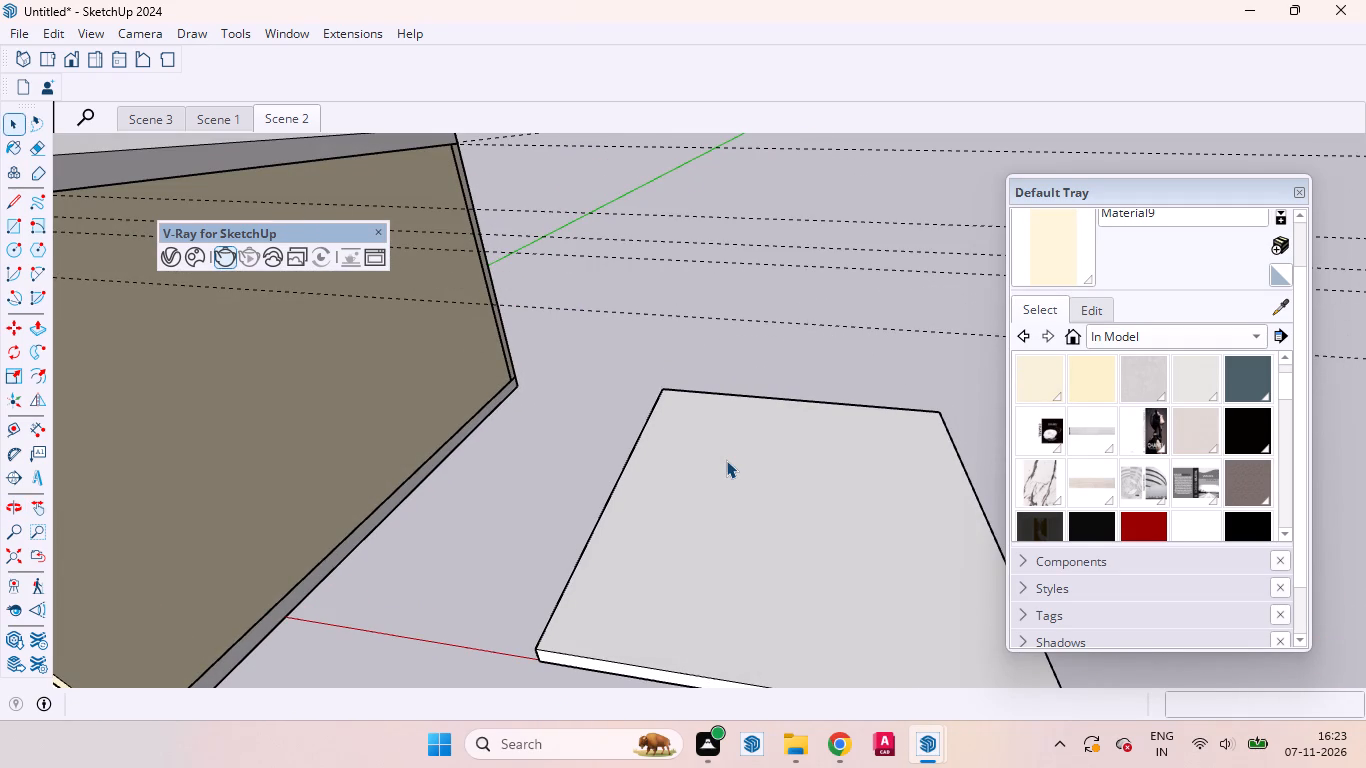
scroll(726, 460, "down", 3)
middle_click_drag(697, 472, 587, 508)
scroll(591, 509, "up", 1)
left_click(757, 544)
middle_click_drag(742, 556, 704, 533)
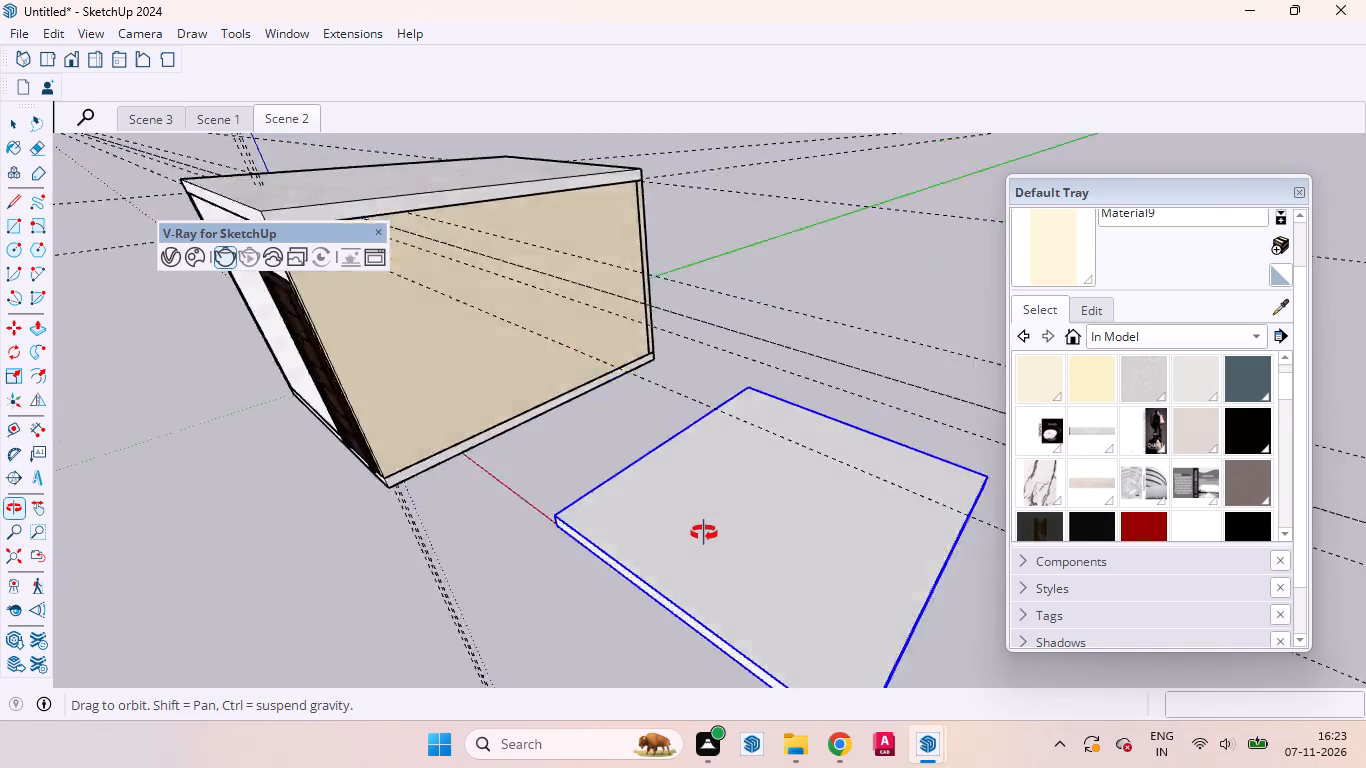
middle_click_drag(704, 533, 235, 574)
scroll(233, 566, "up", 1)
Return to the saved Scene 2 view of the wardrobe.
left_click(290, 110)
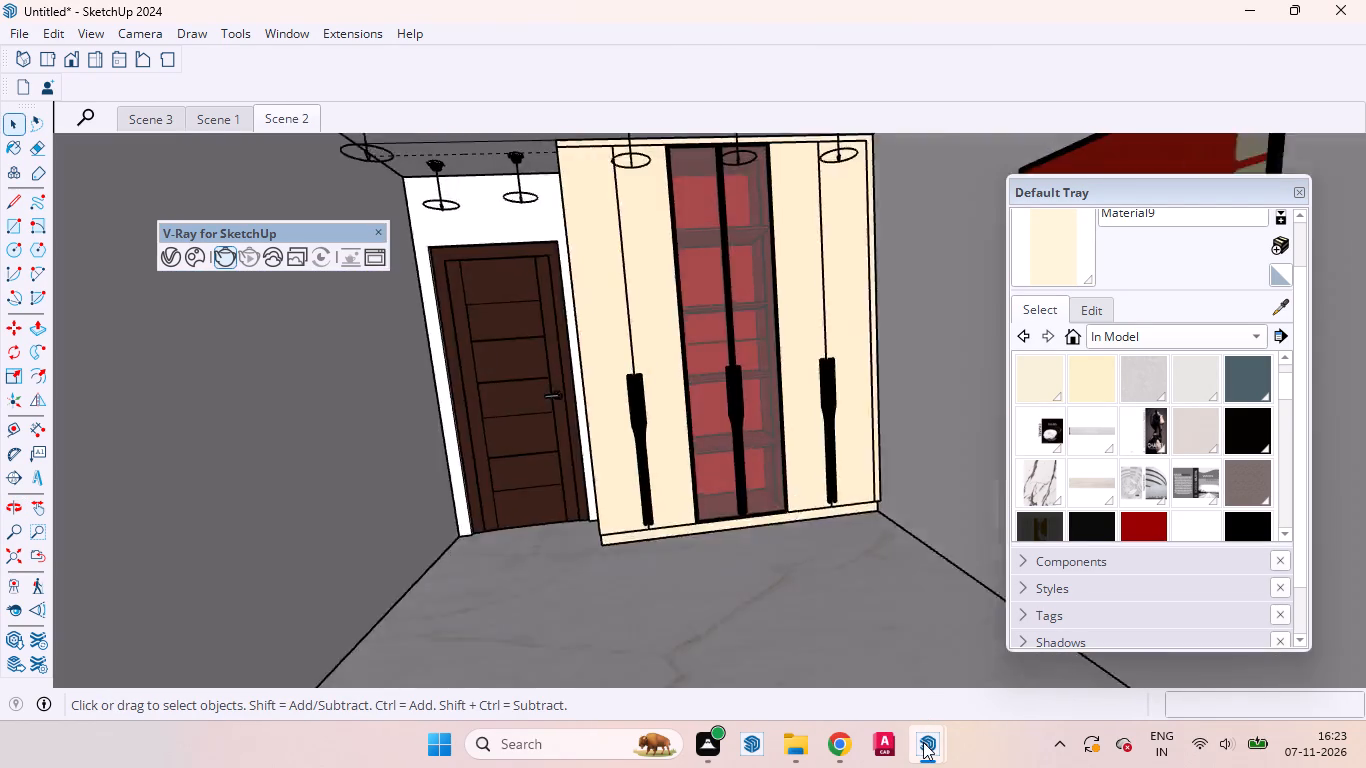
Switch to the V-Ray Frame Buffer and examine the wardrobe render's door fronts, handles and glass shelving close up and in full.
left_click(1052, 640)
scroll(802, 328, "down", 1)
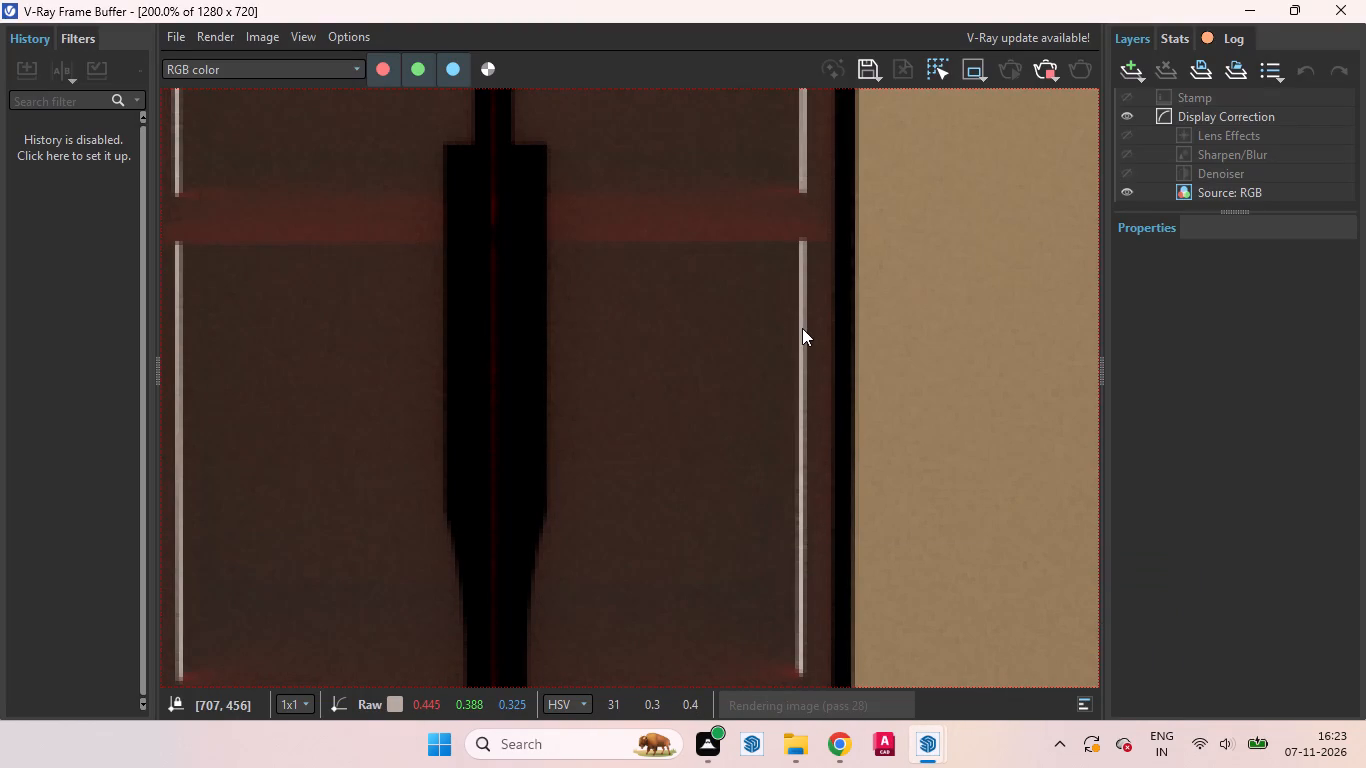
scroll(755, 356, "down", 2)
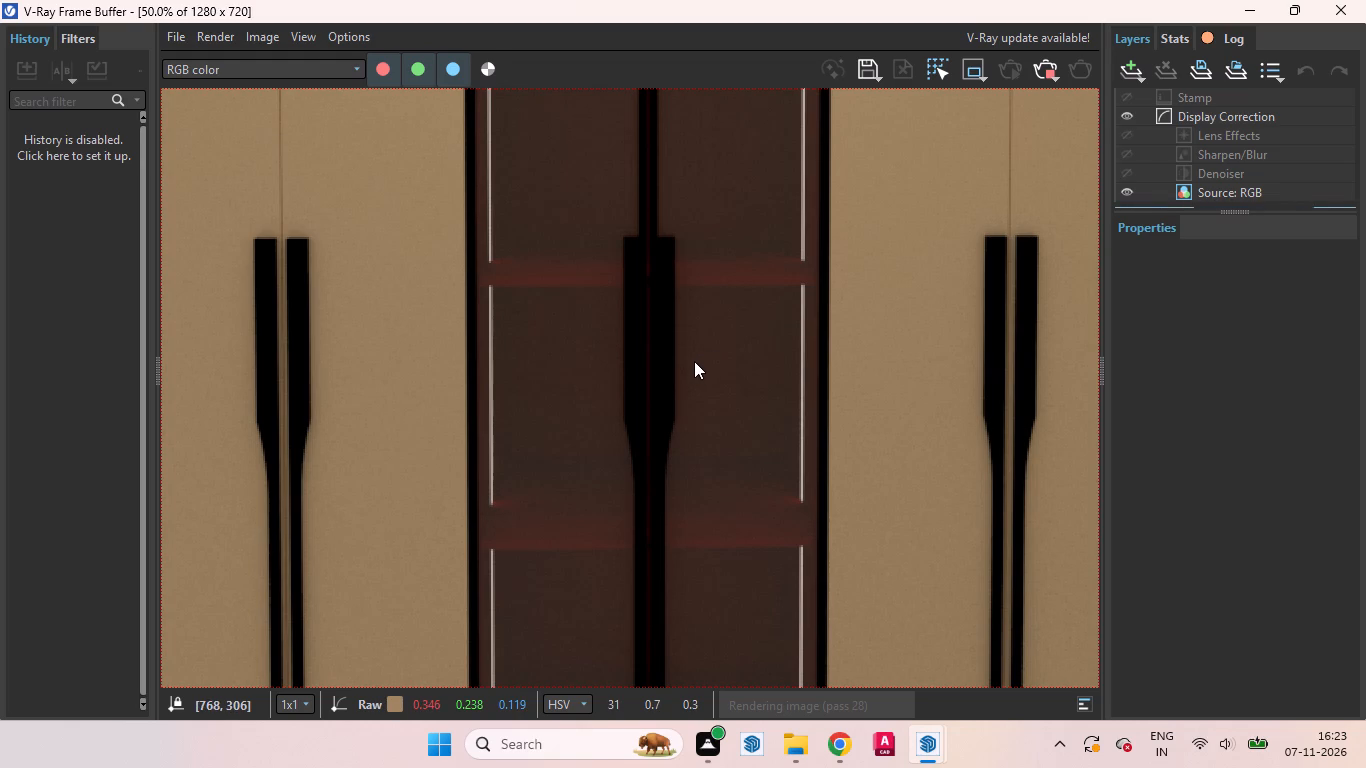
scroll(694, 362, "down", 2)
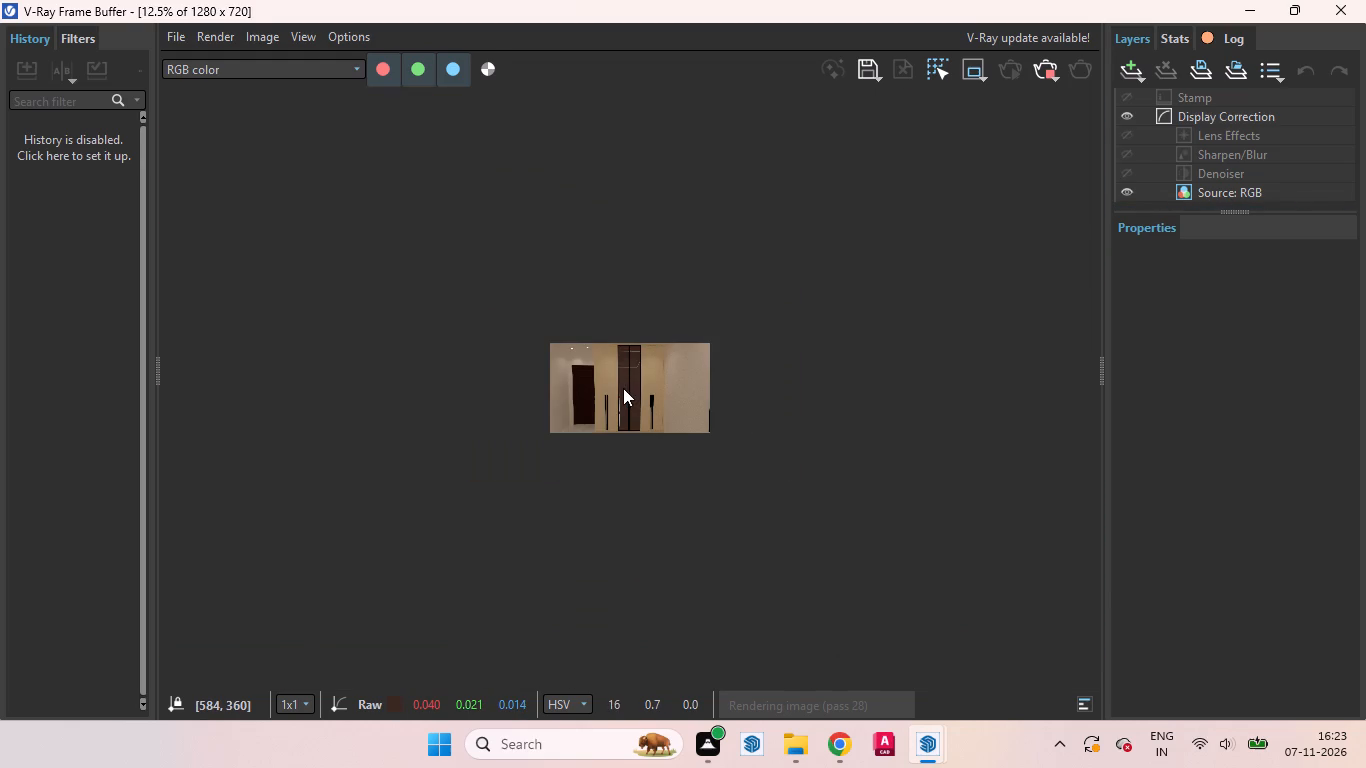
scroll(623, 388, "up", 4)
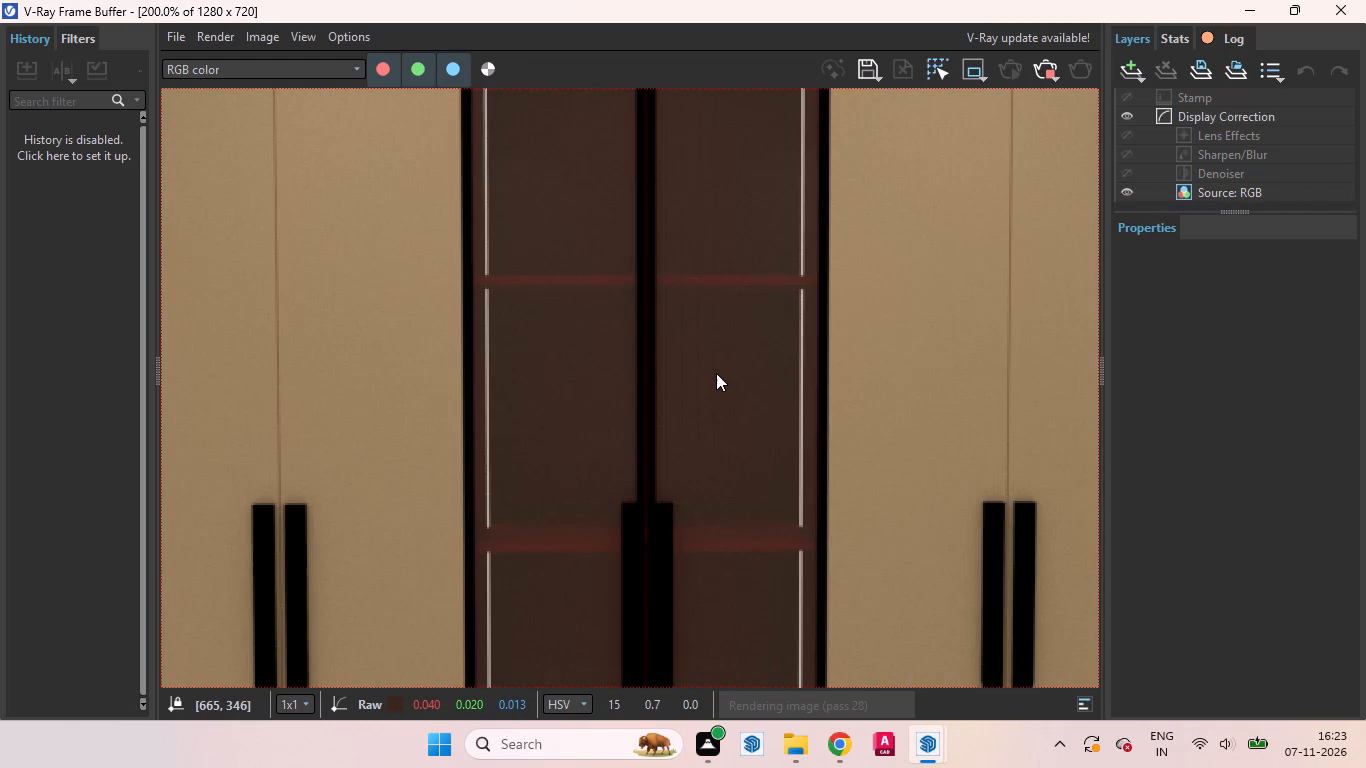
scroll(716, 373, "down", 2)
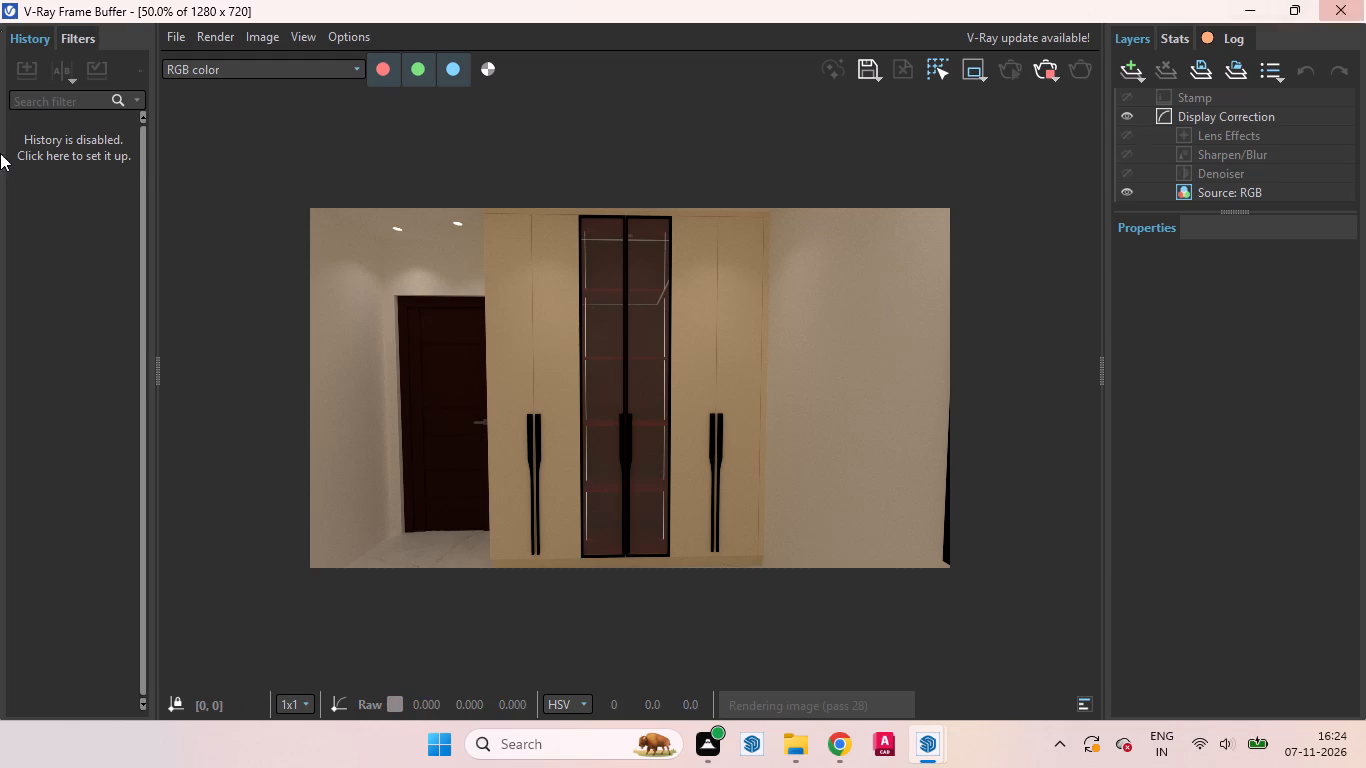
scroll(499, 423, "up", 2)
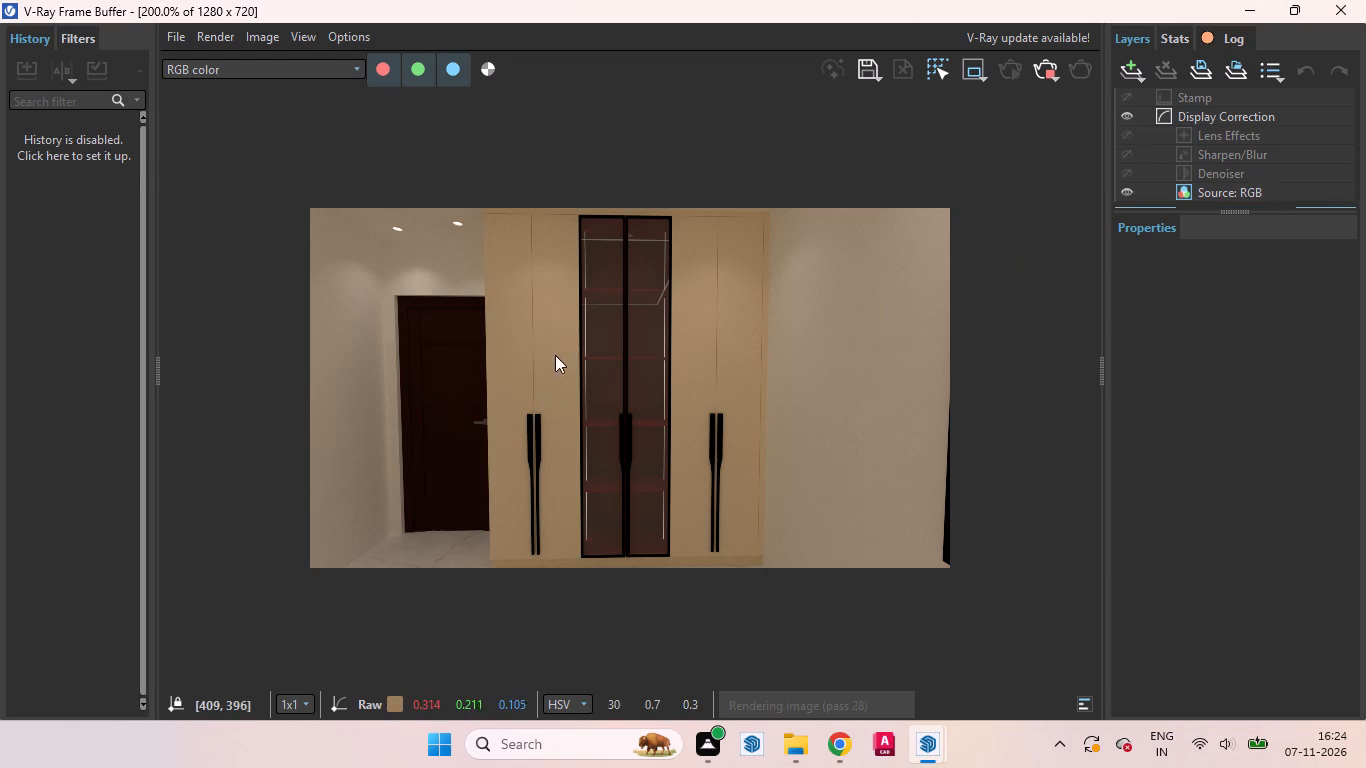
scroll(550, 354, "up", 2)
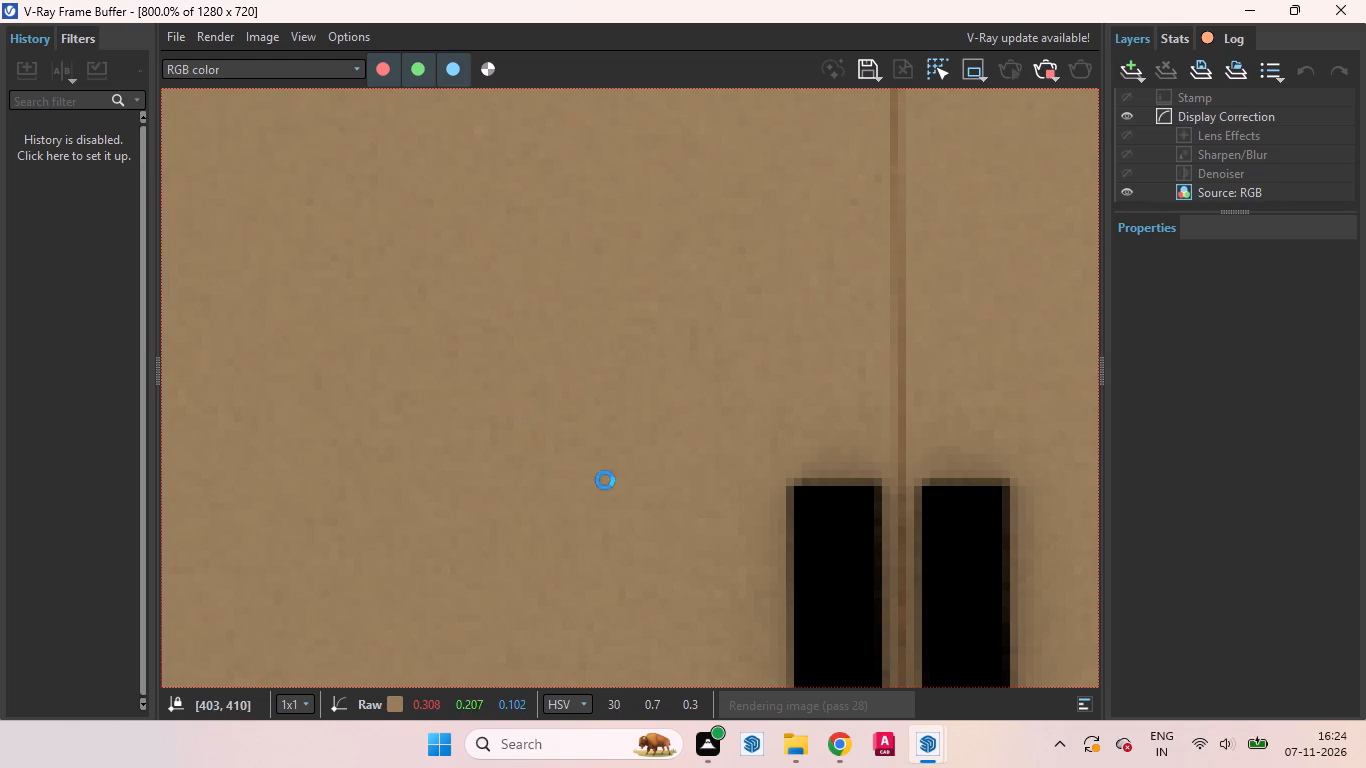
scroll(674, 441, "down", 2)
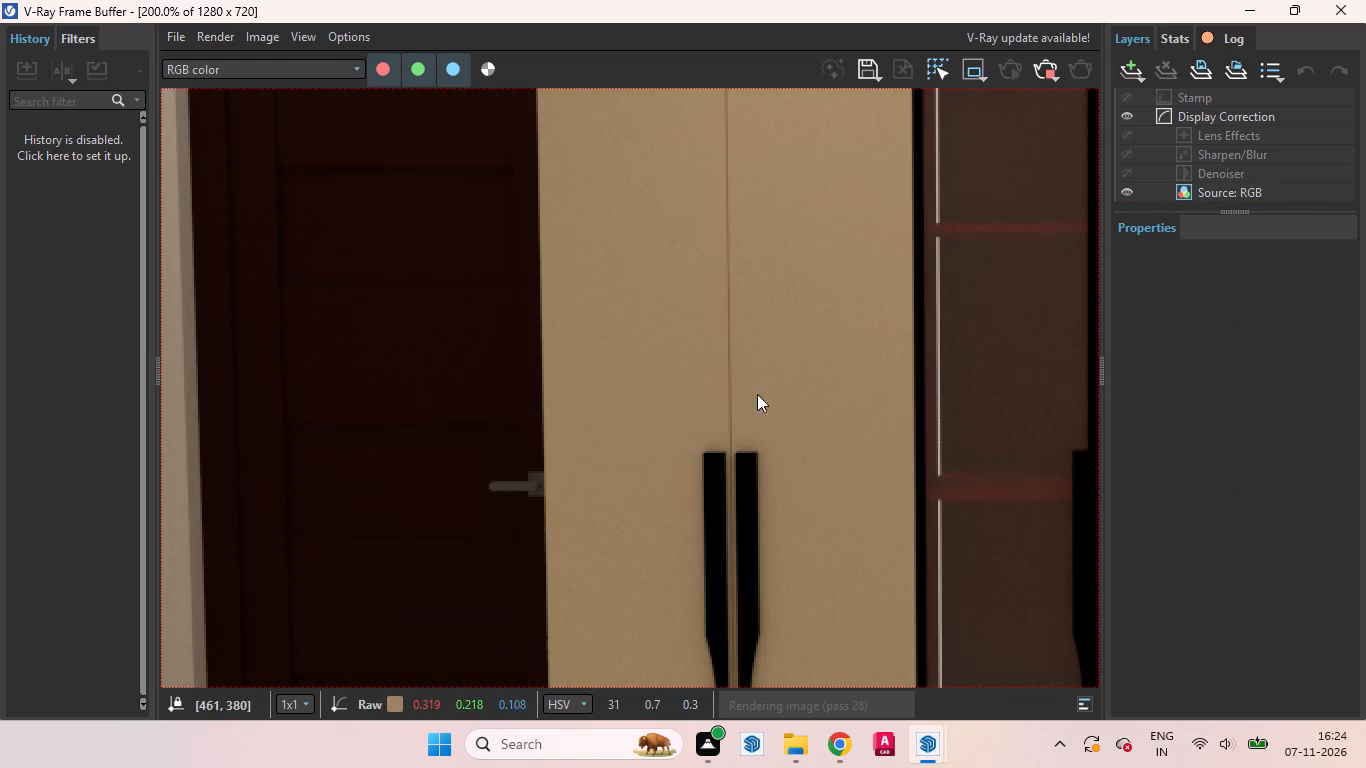
scroll(778, 377, "down", 2)
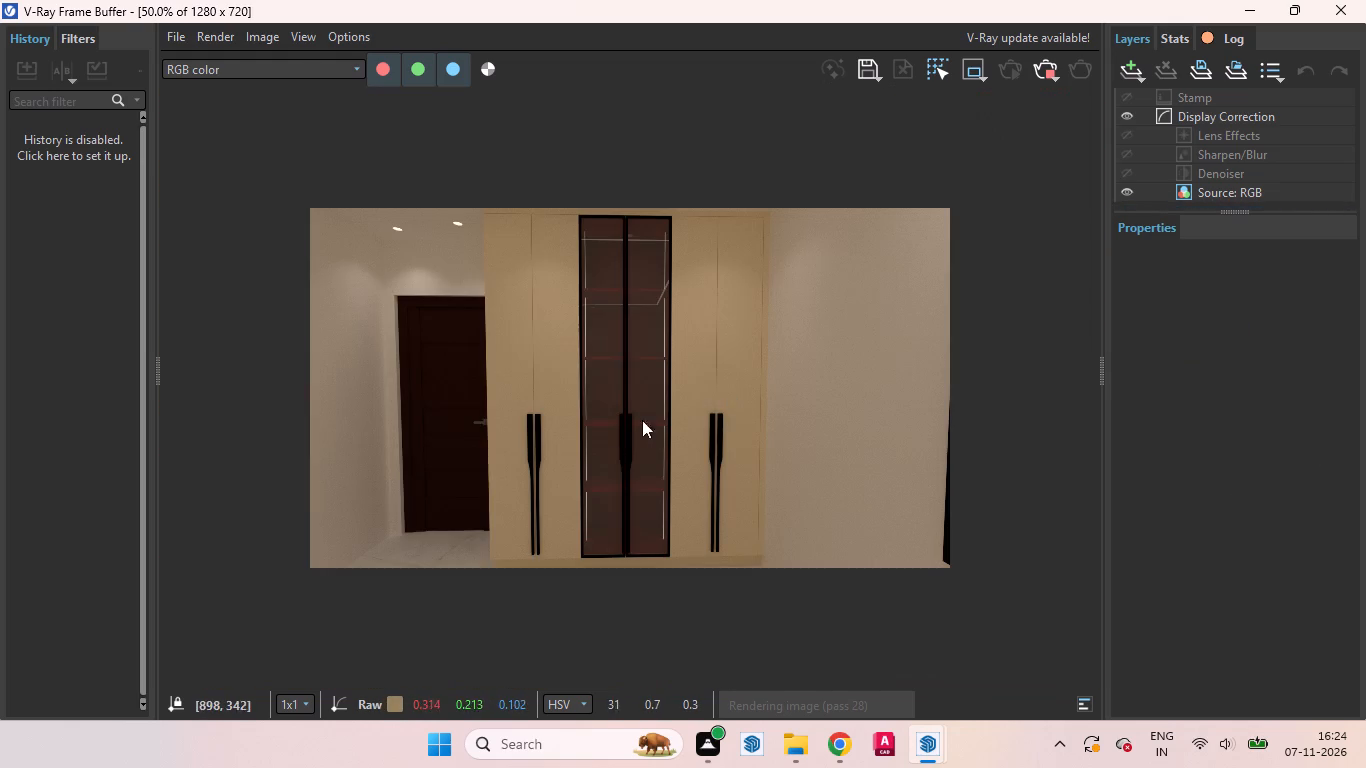
scroll(618, 342, "down", 1)
scroll(666, 380, "up", 1)
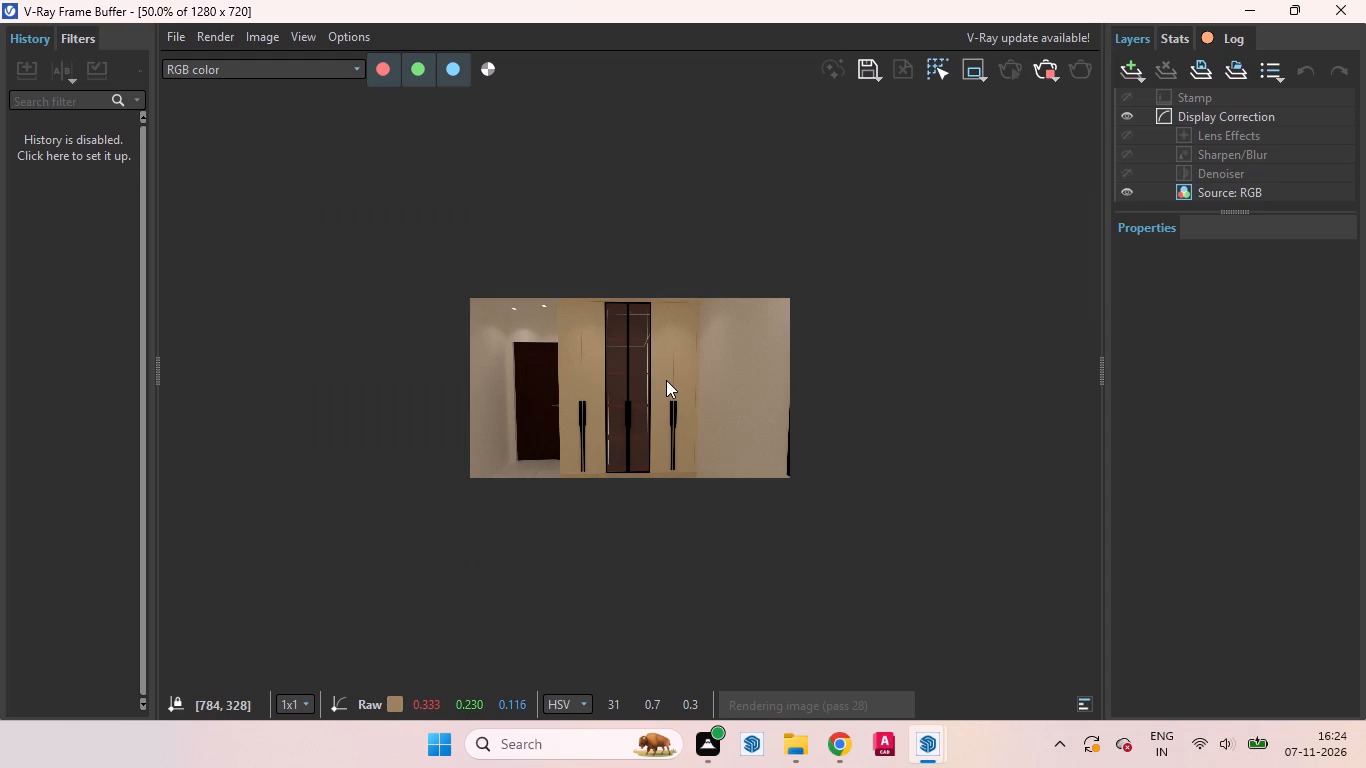
scroll(666, 380, "up", 1)
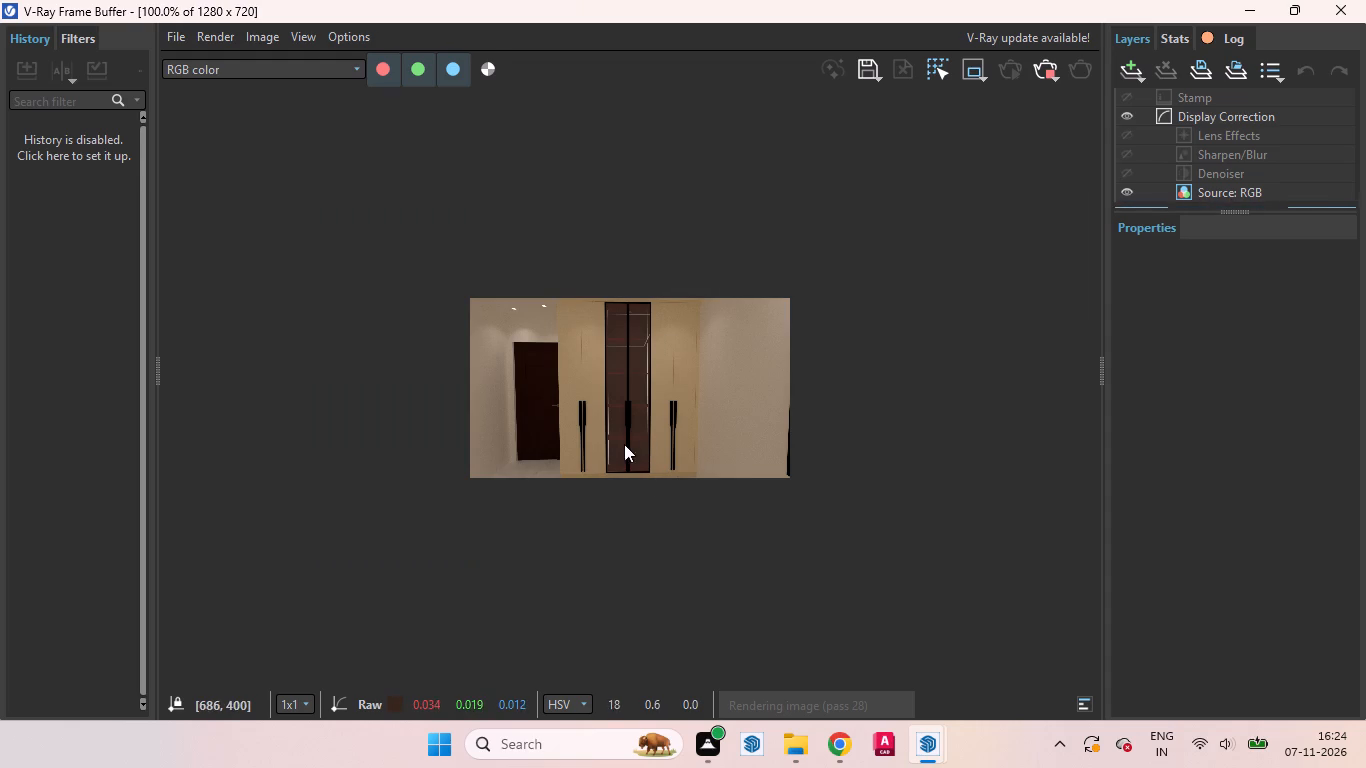
scroll(565, 391, "up", 2)
scroll(565, 391, "down", 1)
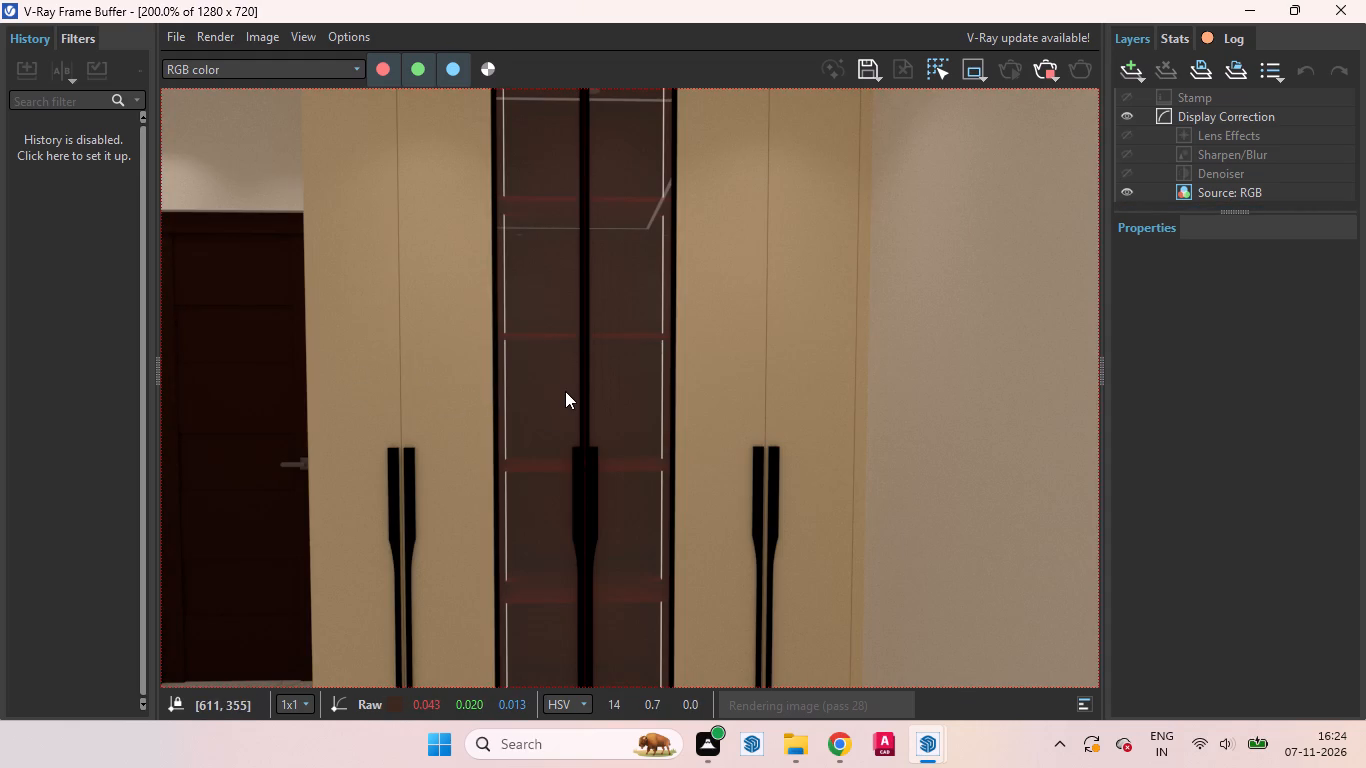
scroll(611, 248, "down", 3)
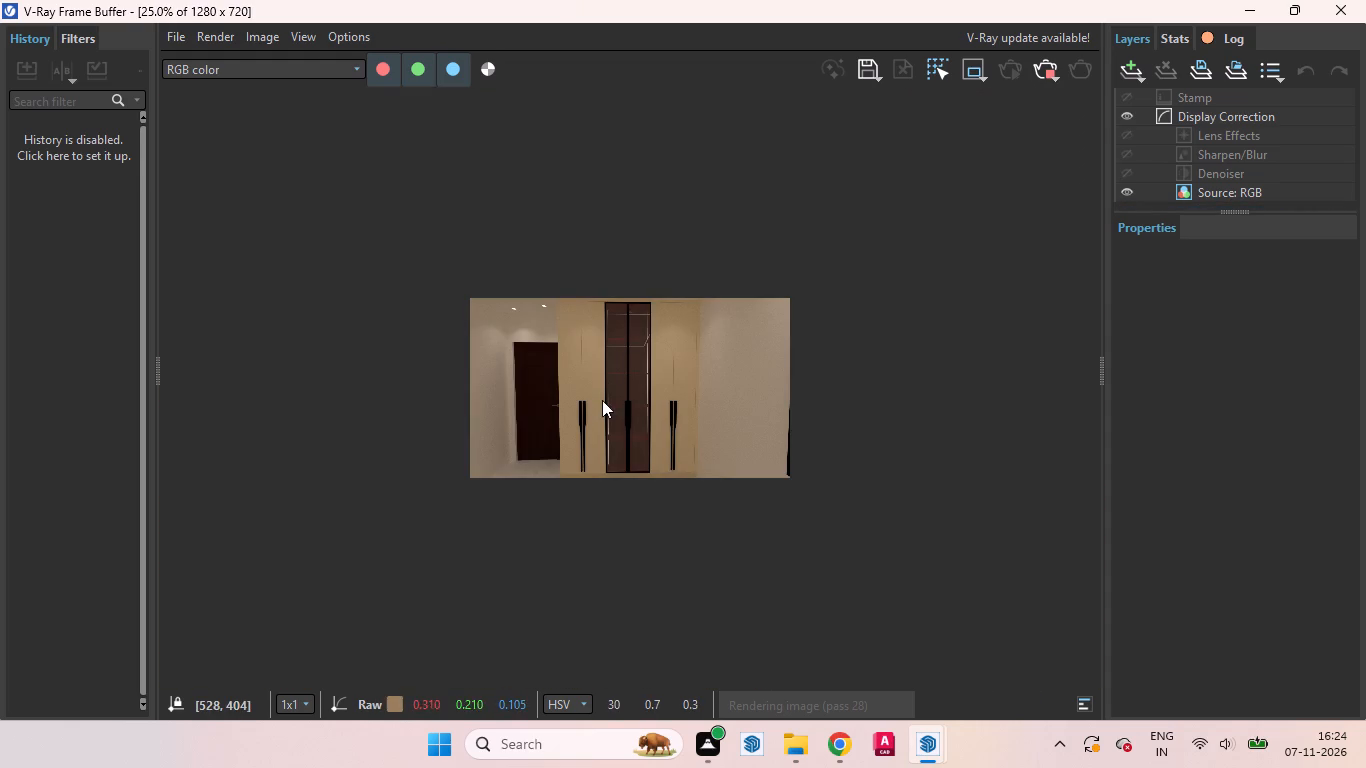
scroll(606, 411, "up", 1)
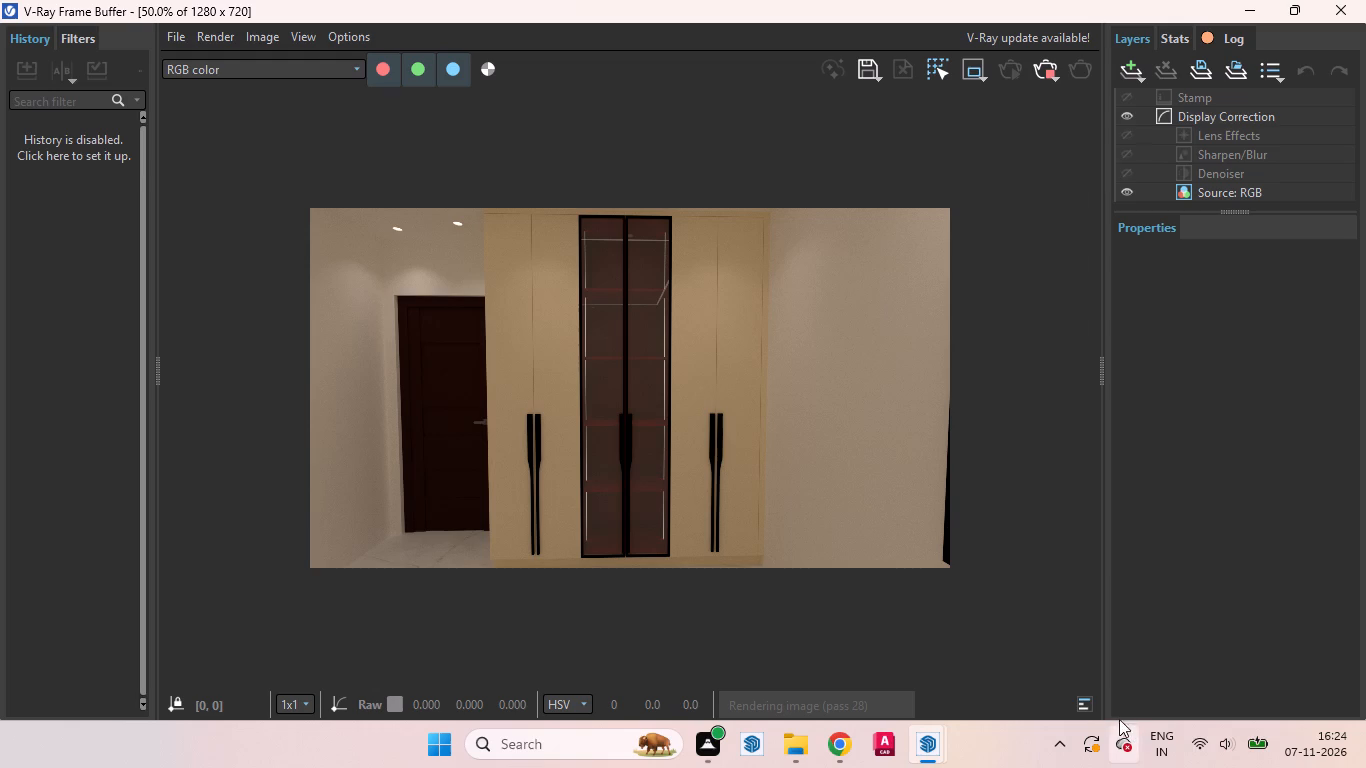
Open the V-Ray log and read through the latest render's entries down to the noise threshold lines.
left_click(1089, 707)
scroll(799, 620, "down", 3)
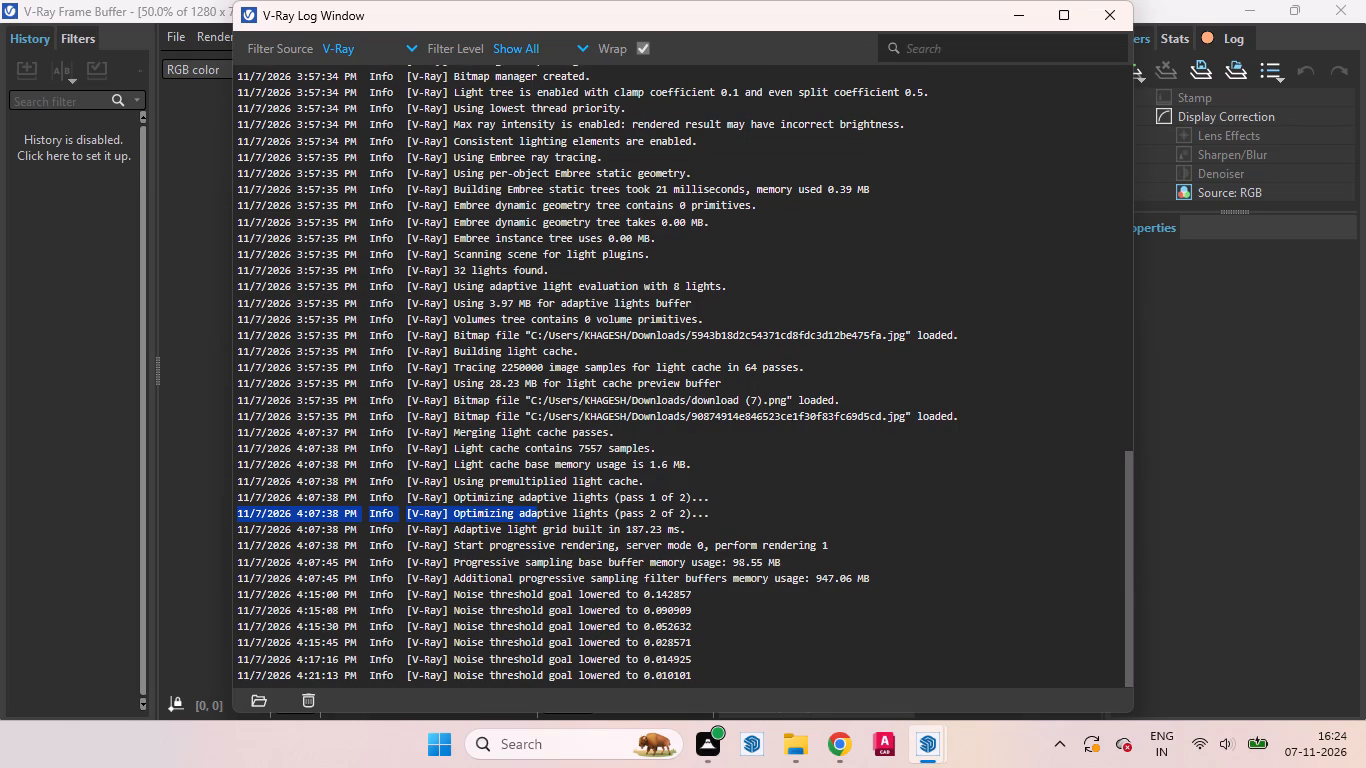
left_click_drag(713, 674, 713, 155)
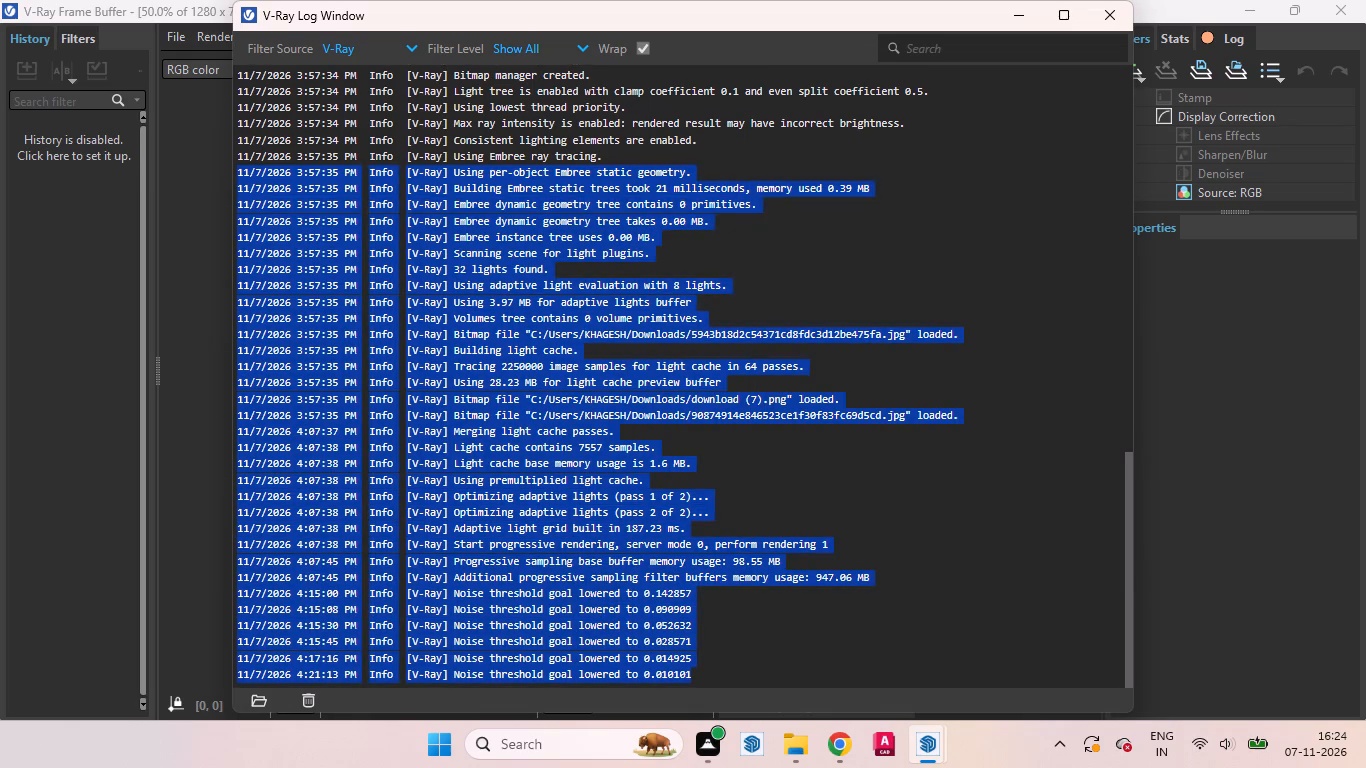
left_click_drag(713, 155, 758, 647)
left_click(889, 538)
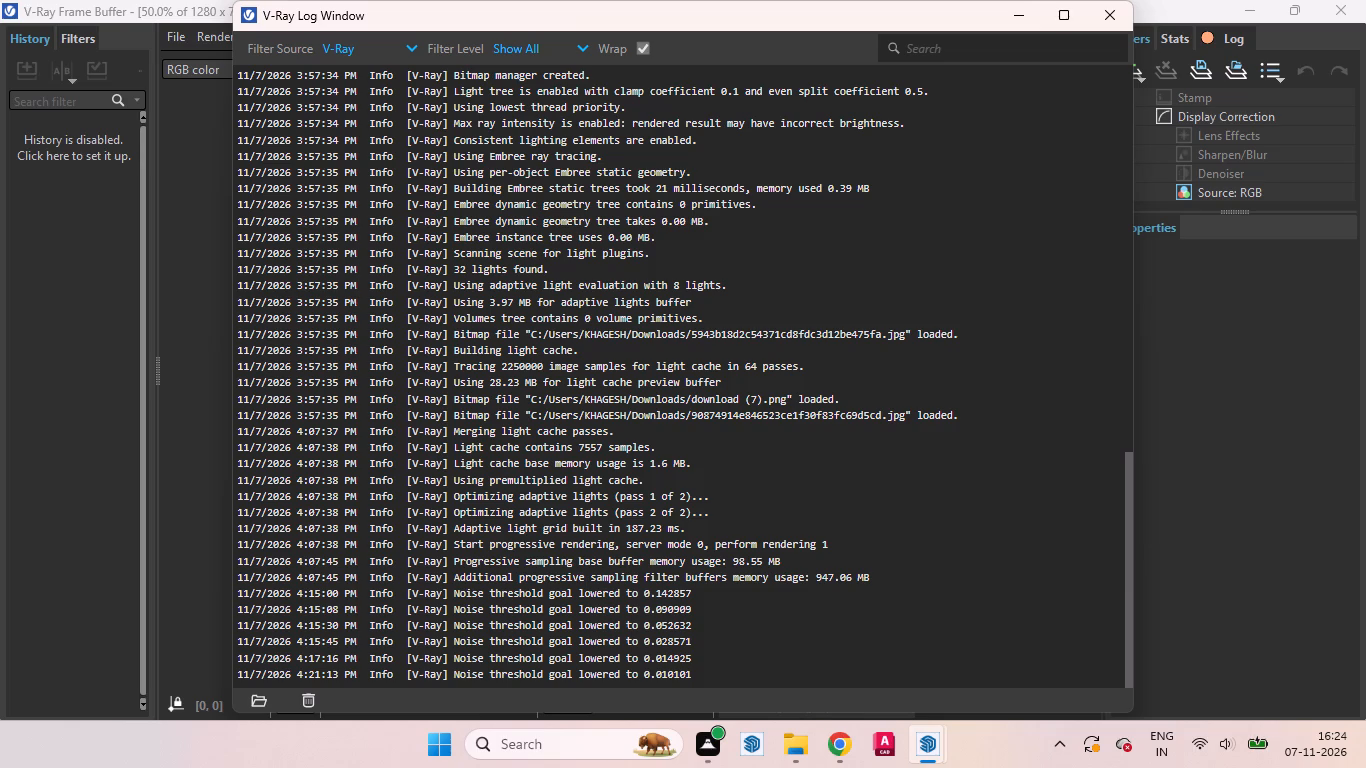
scroll(694, 511, "down", 1)
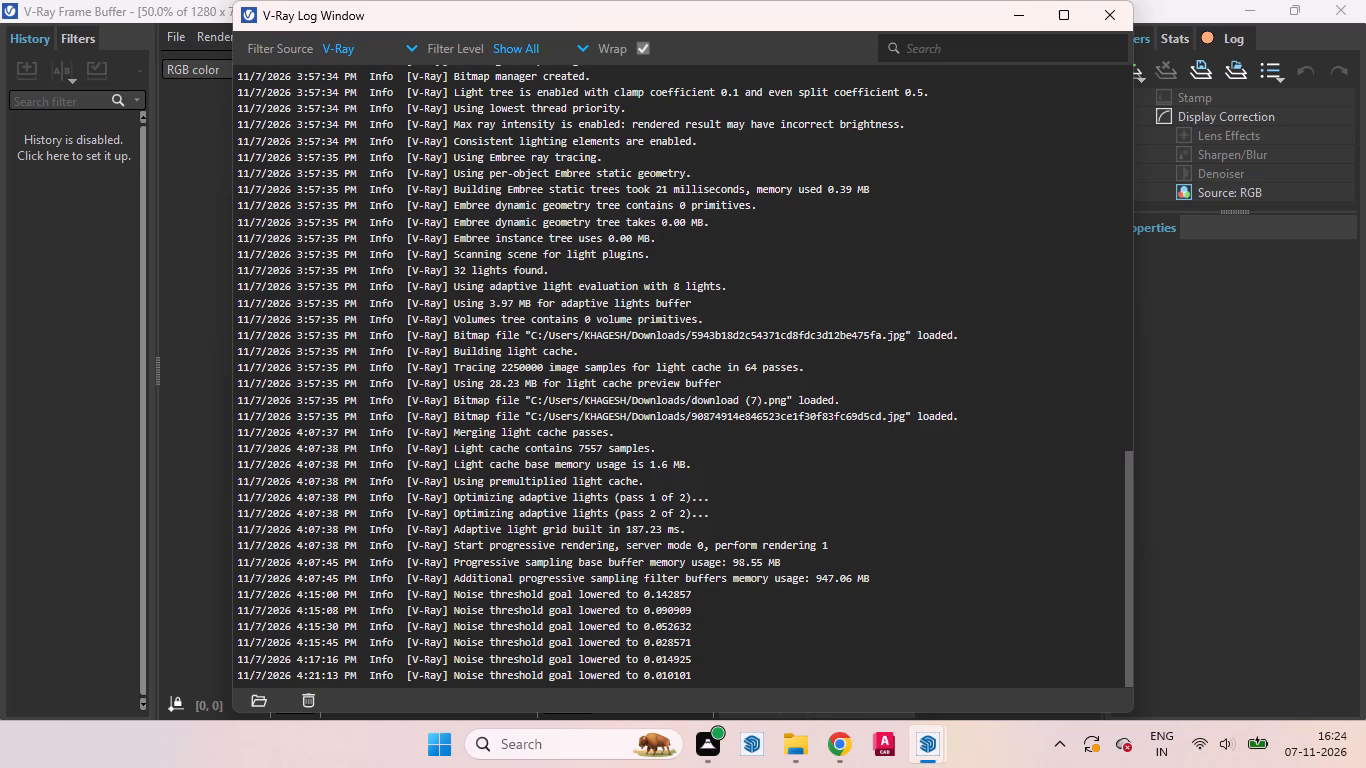
middle_click_drag(677, 573, 662, 522)
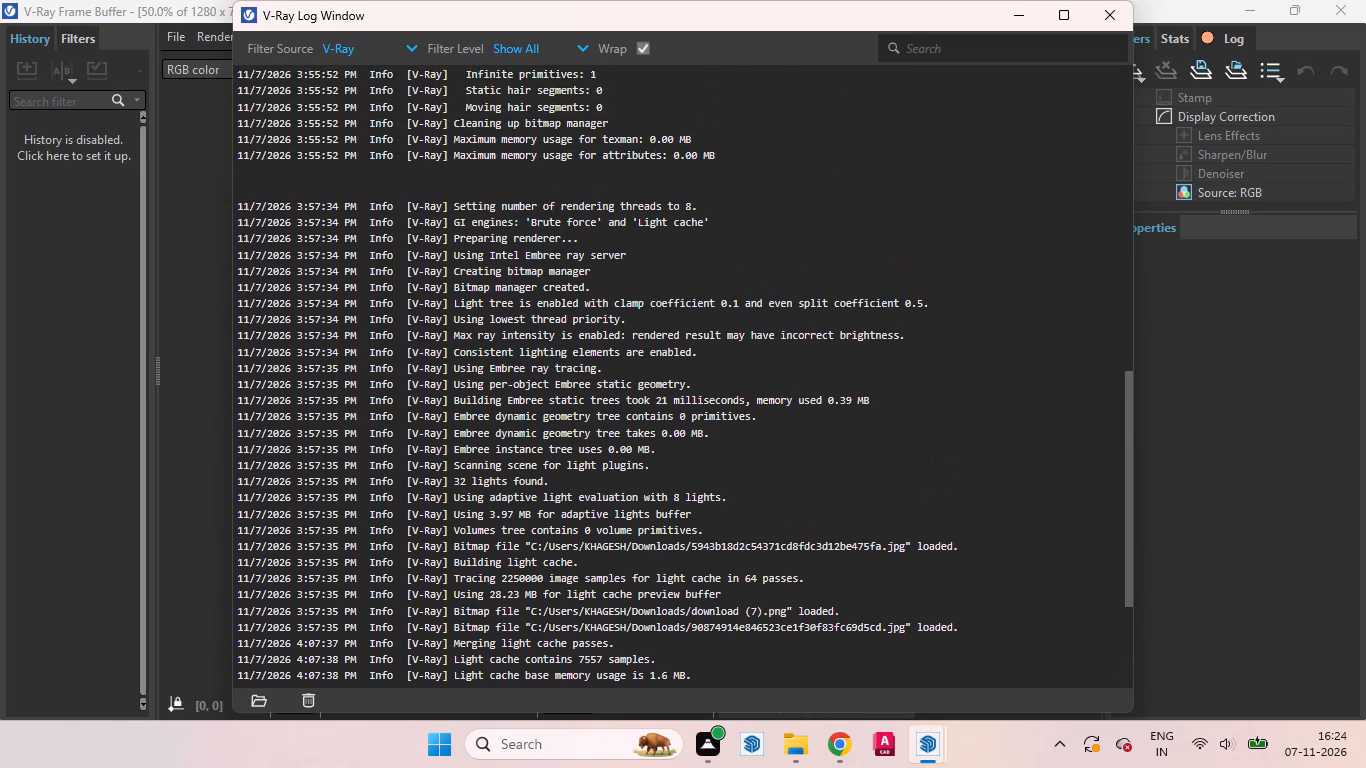
scroll(703, 437, "down", 18)
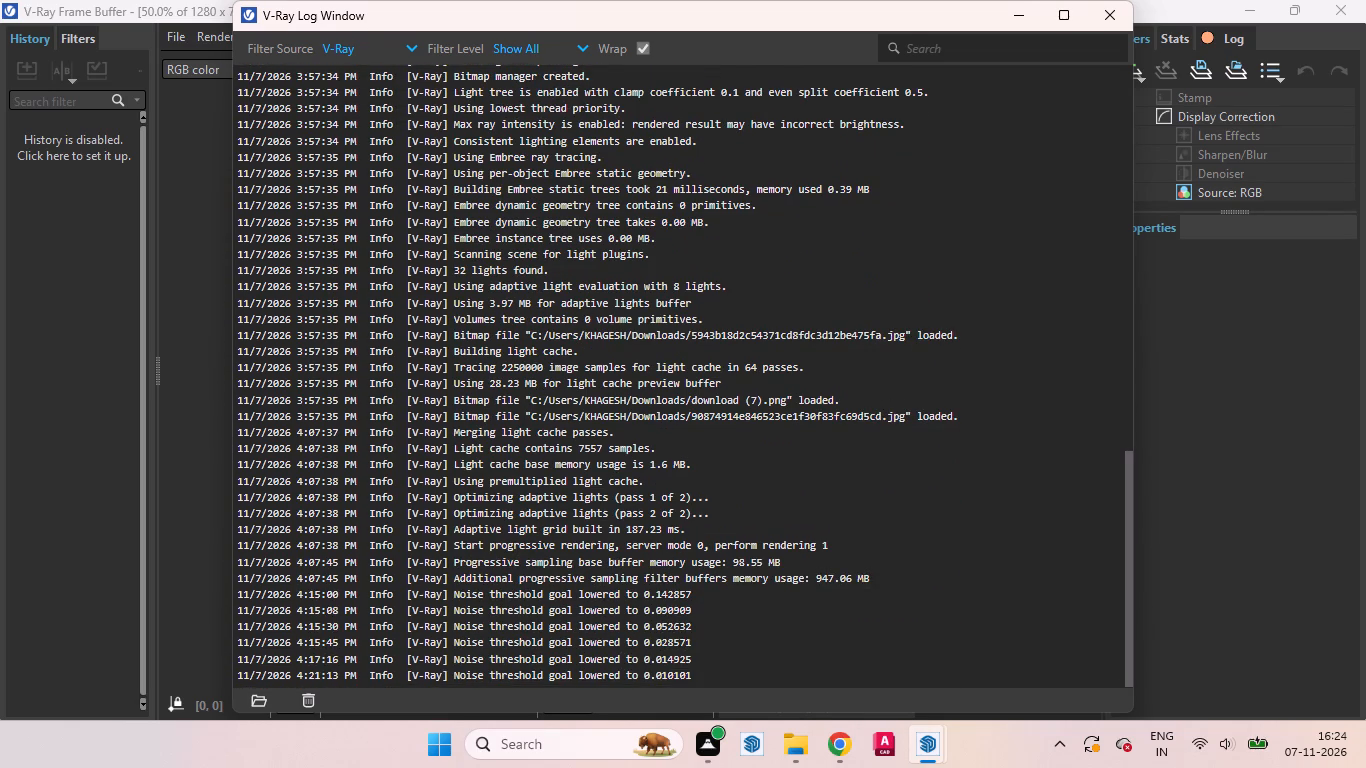
left_click_drag(713, 592, 759, 586)
left_click(815, 647)
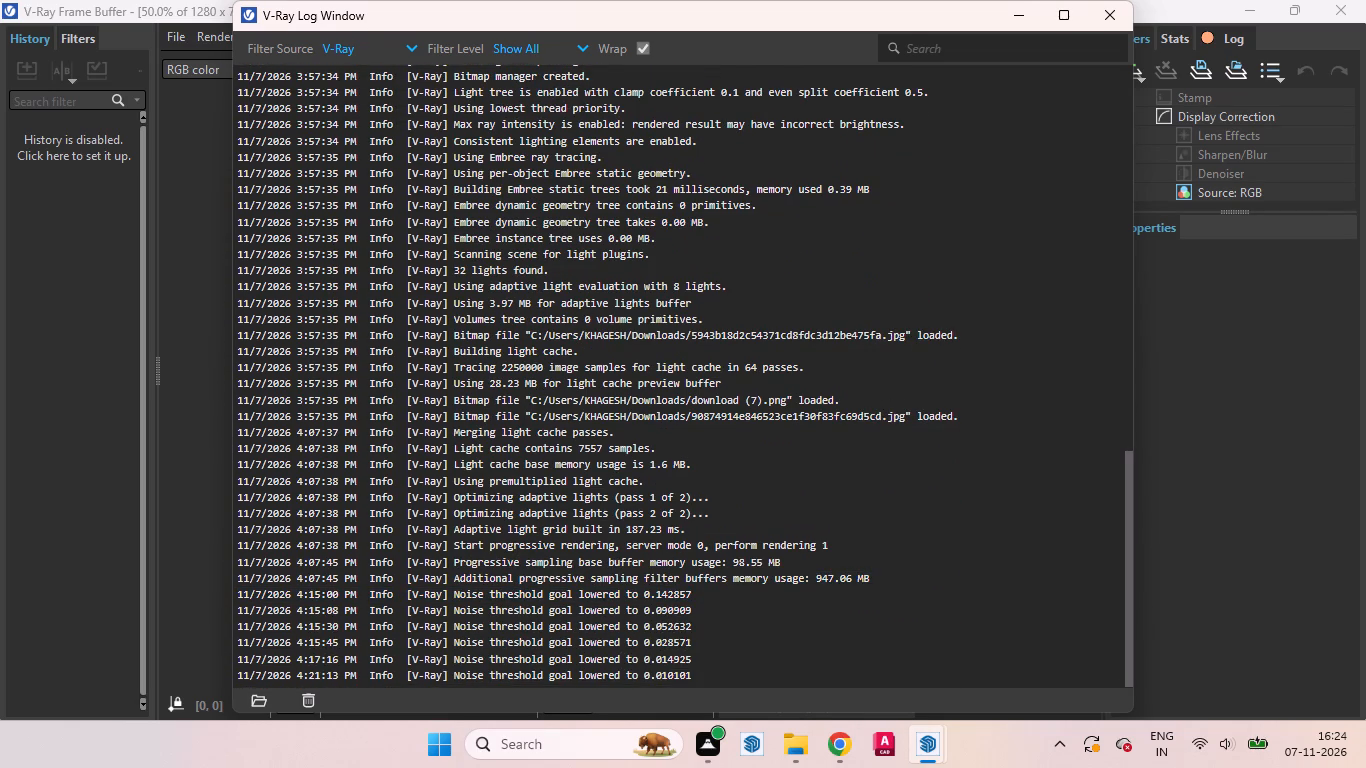
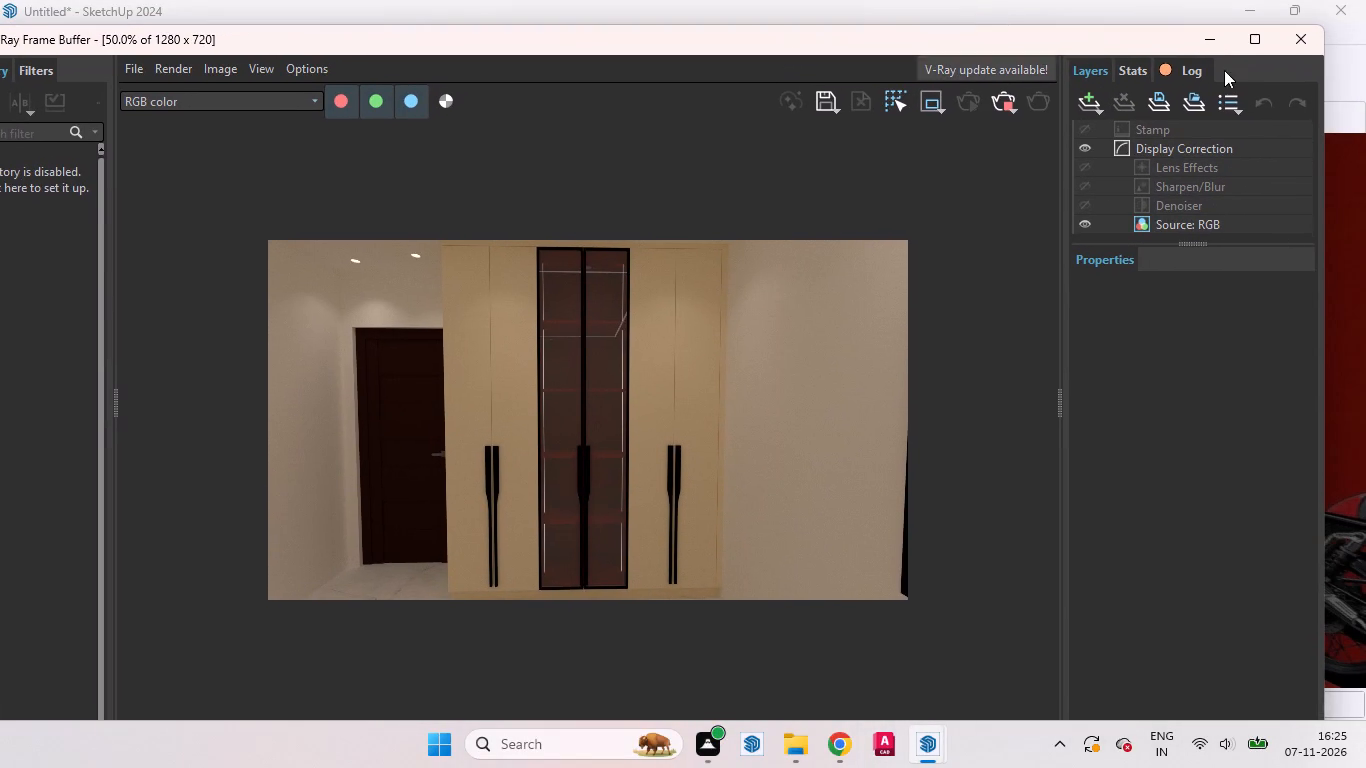
Set the V-Ray Frame Buffer aside and save the SketchUp model as wardrobek in the Documents folder.
left_click(1219, 43)
scroll(795, 301, "down", 2)
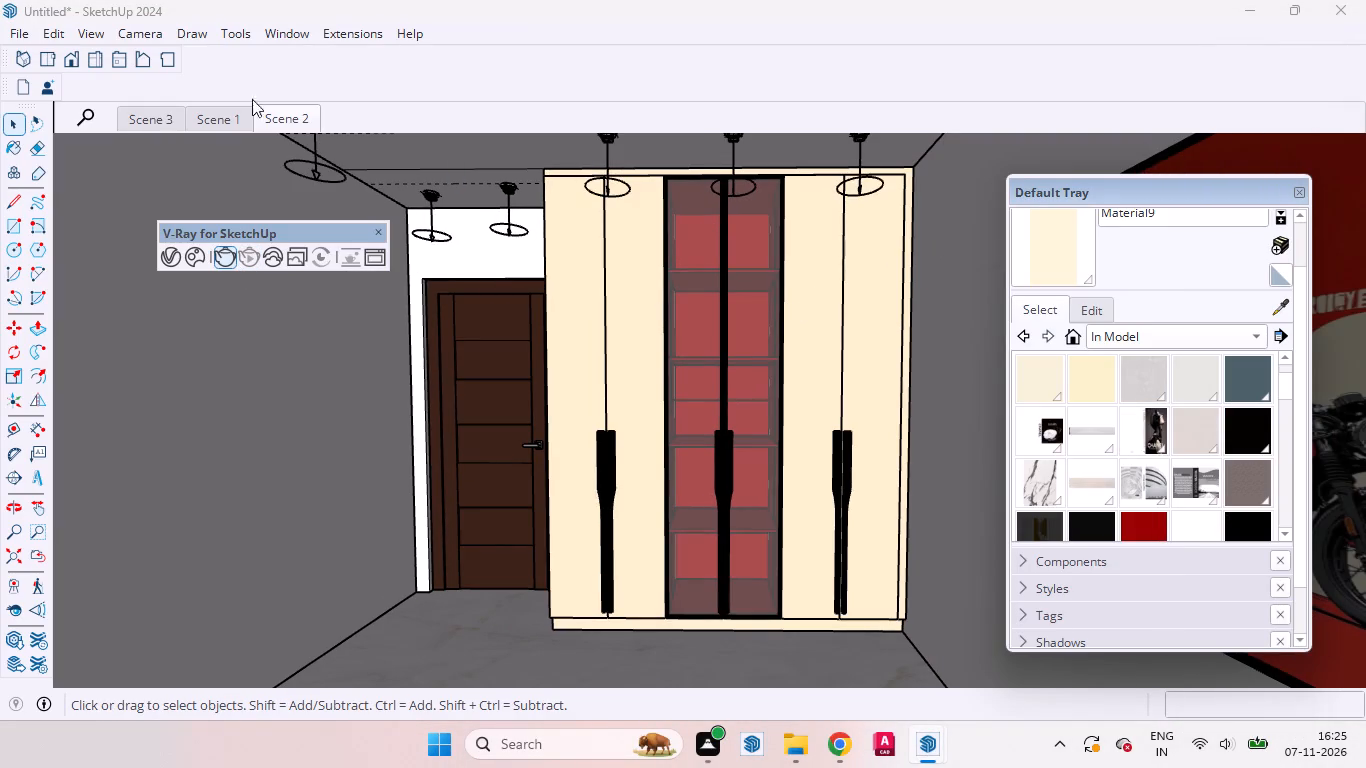
left_click(11, 31)
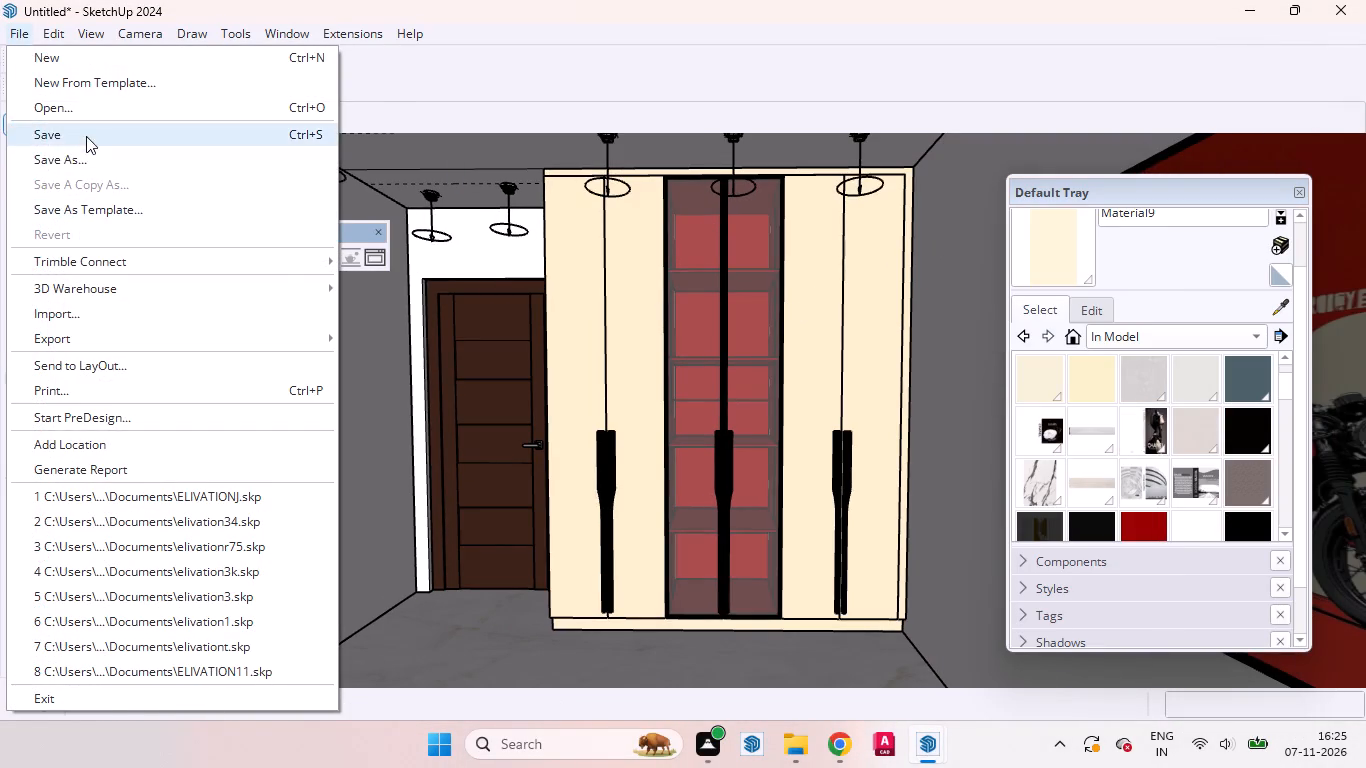
left_click(86, 136)
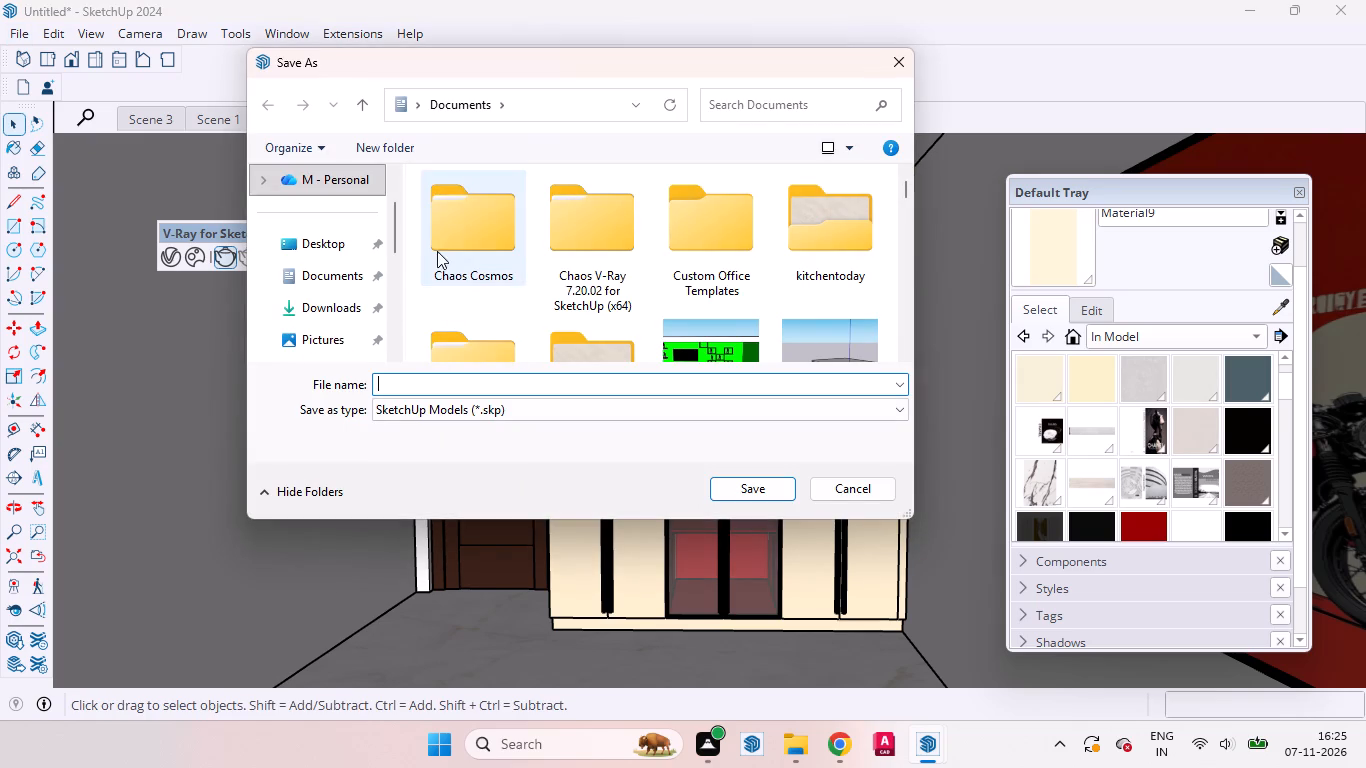
left_click(316, 269)
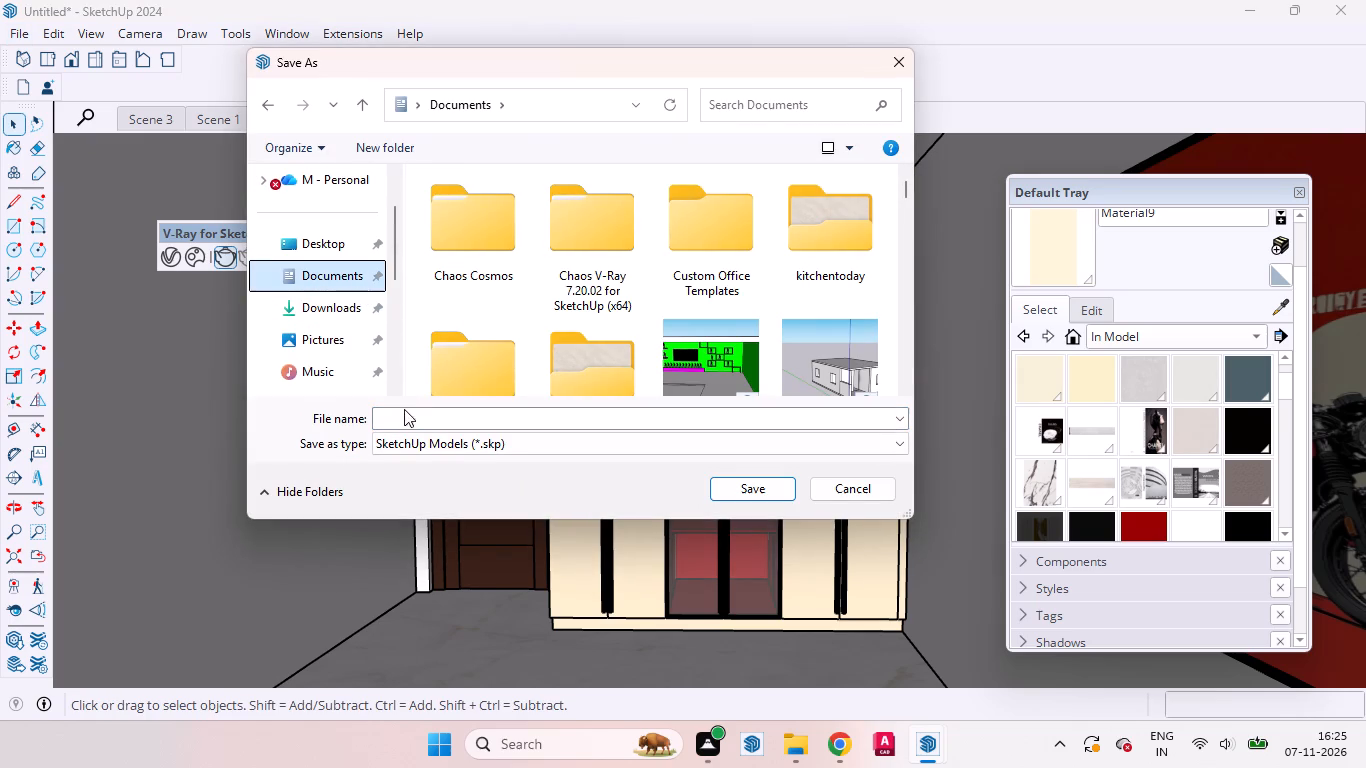
left_click(404, 410)
type("wardrobe")
key("k")
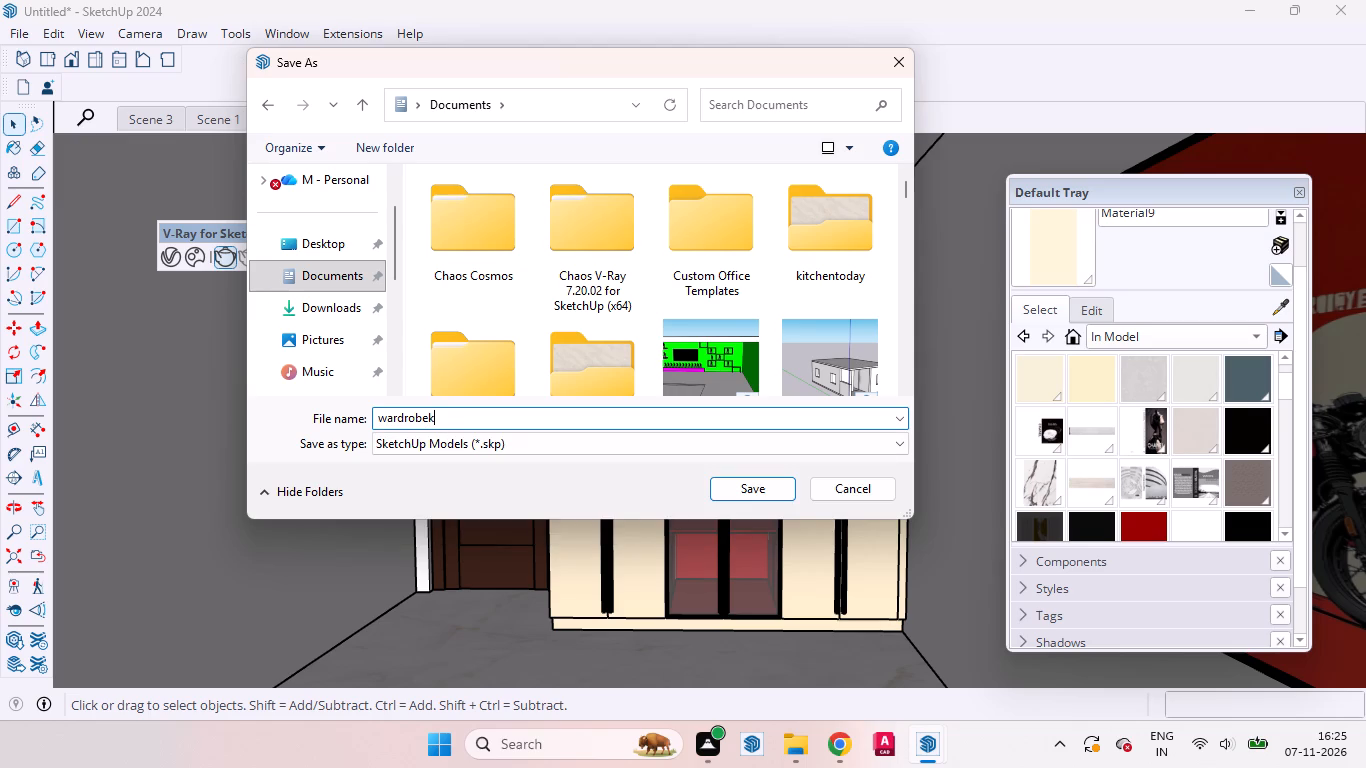
left_click(764, 483)
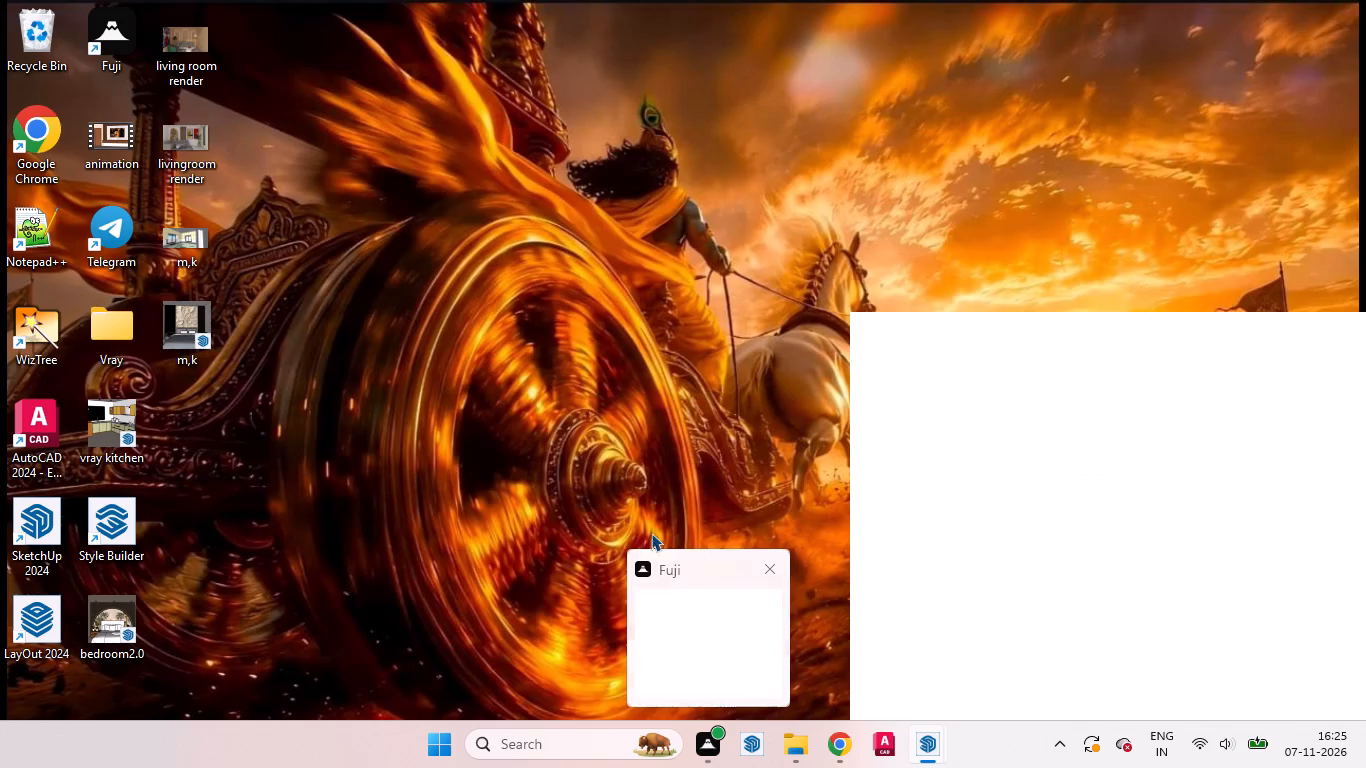
Select the narrow strip face inside the vertical gap between the two wardrobe doors nearest the room's brown door.
scroll(501, 252, "up", 3)
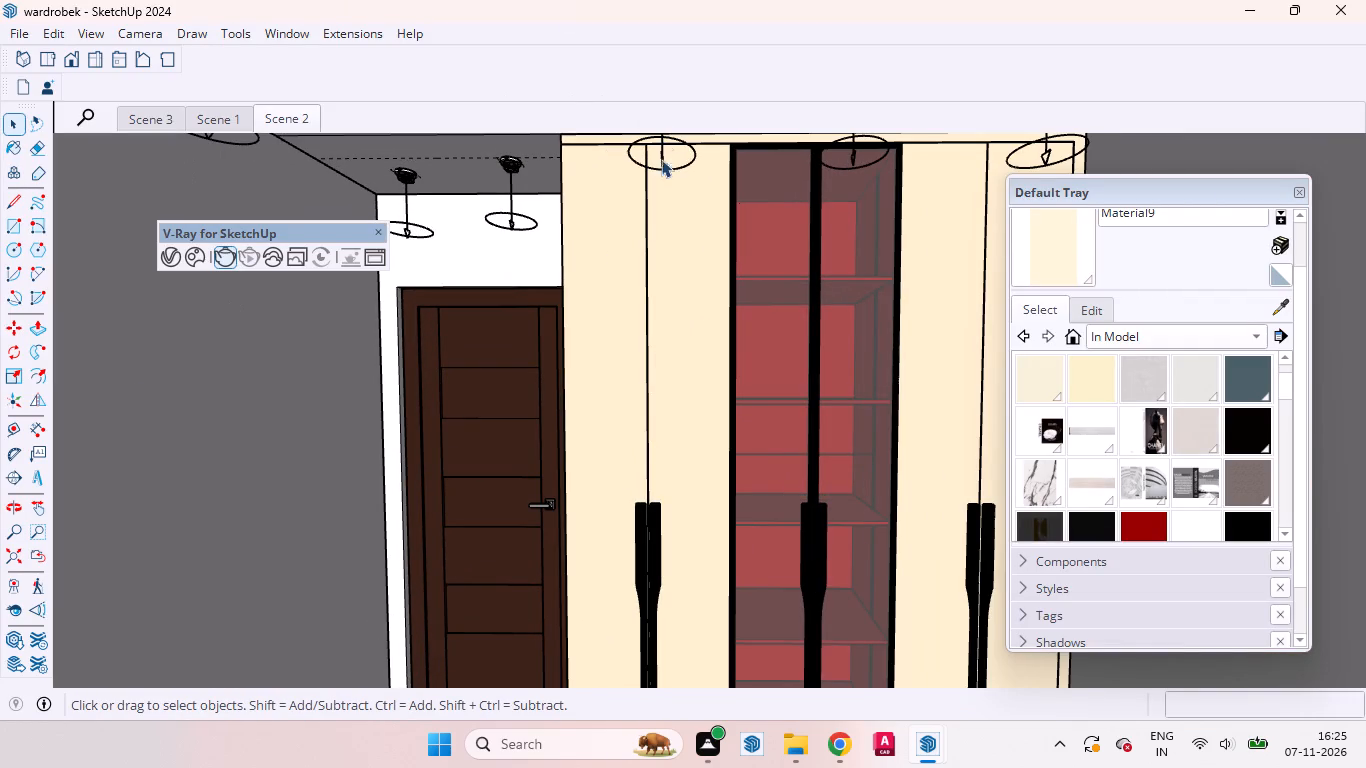
scroll(529, 262, "up", 3)
scroll(639, 228, "up", 9)
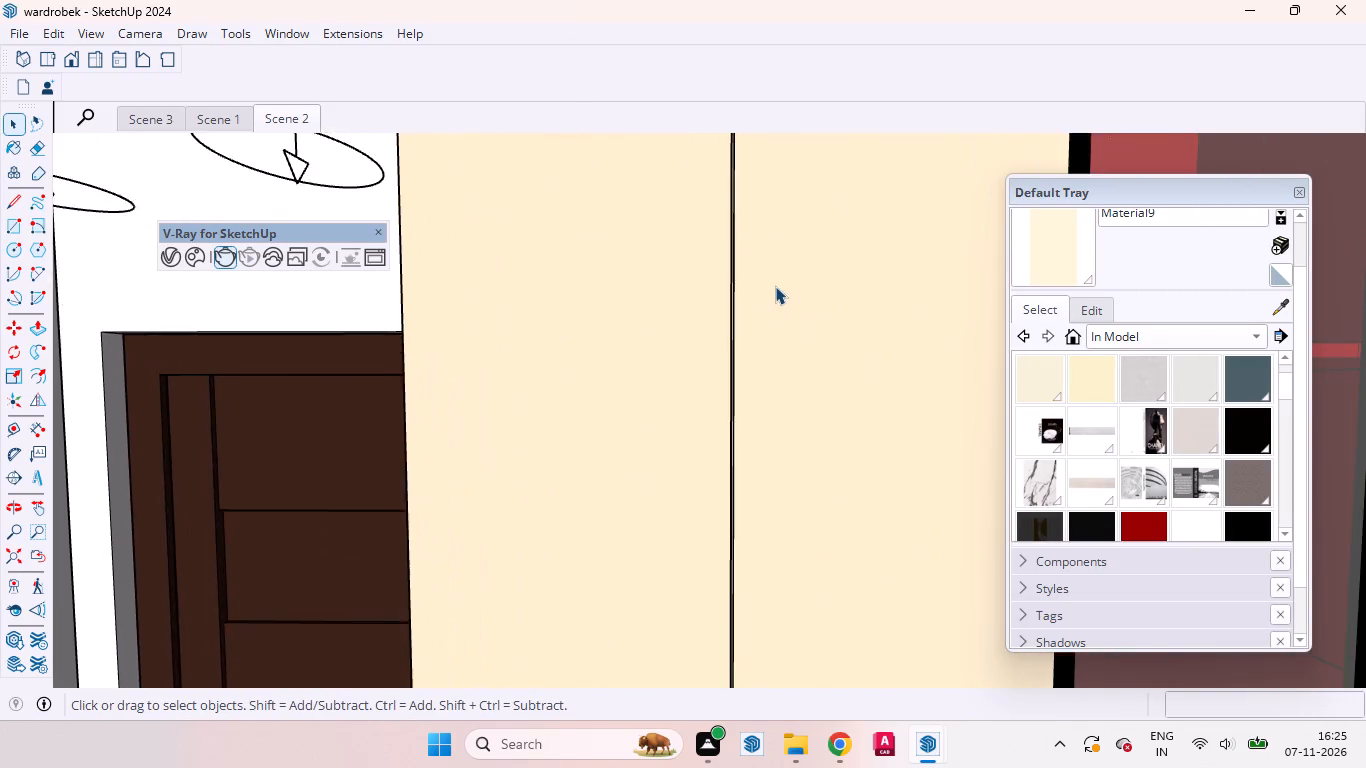
scroll(775, 286, "up", 10)
scroll(718, 278, "down", 1)
scroll(718, 278, "up", 20)
scroll(718, 278, "up", 2)
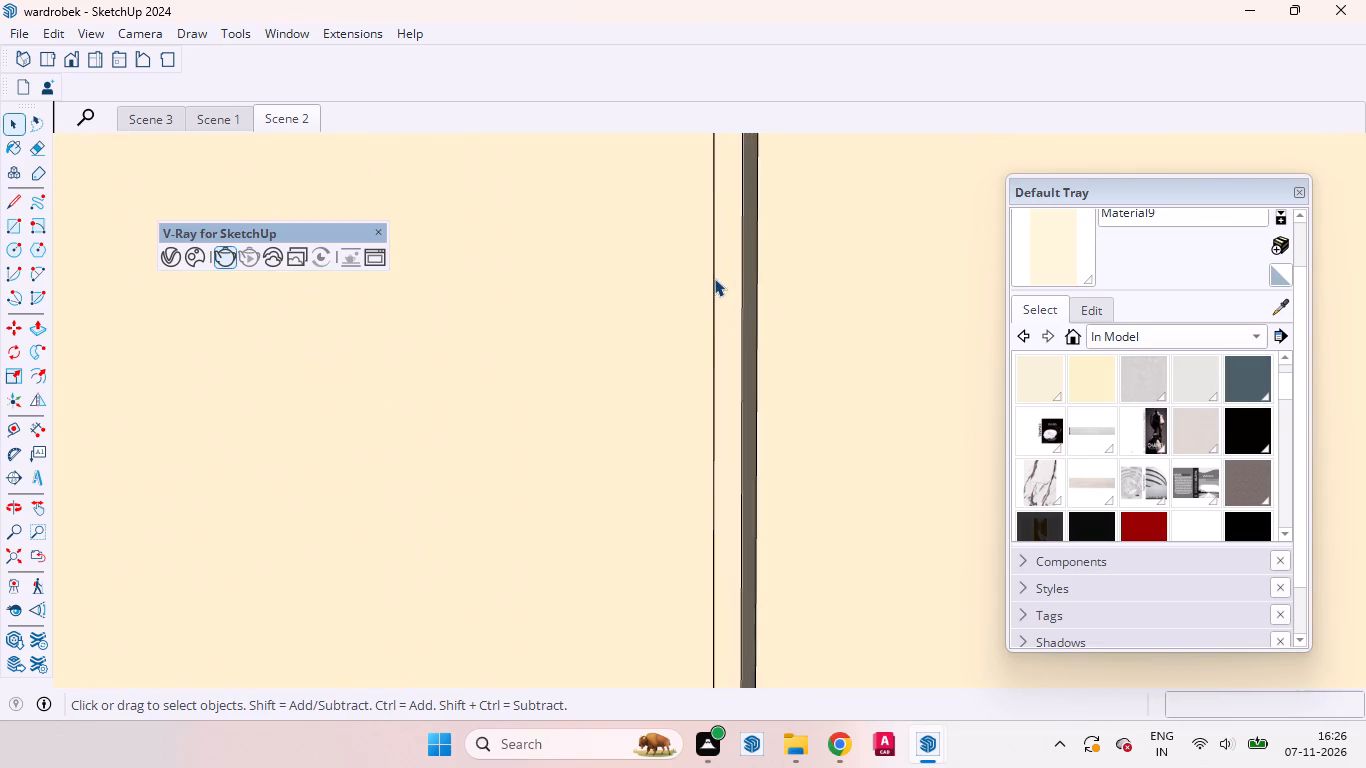
middle_click_drag(730, 296, 731, 382)
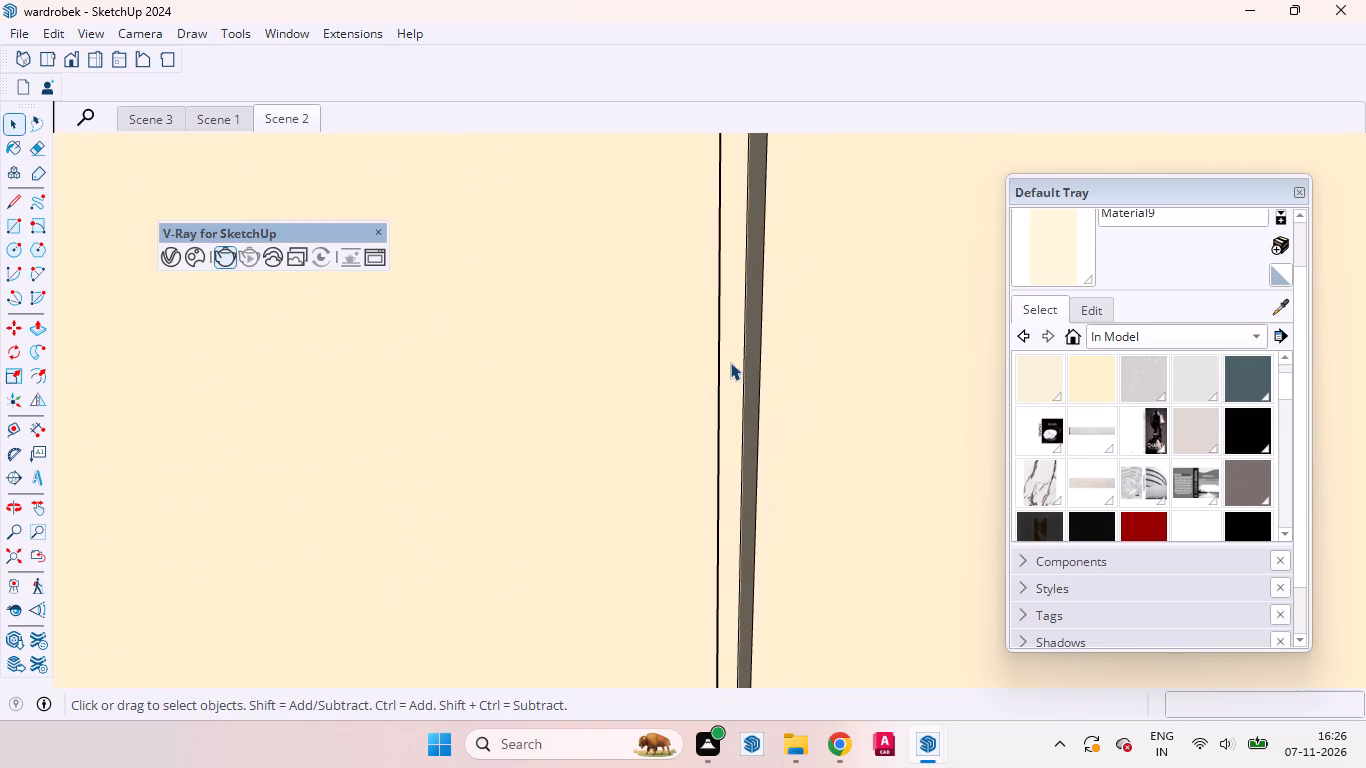
scroll(718, 346, "up", 2)
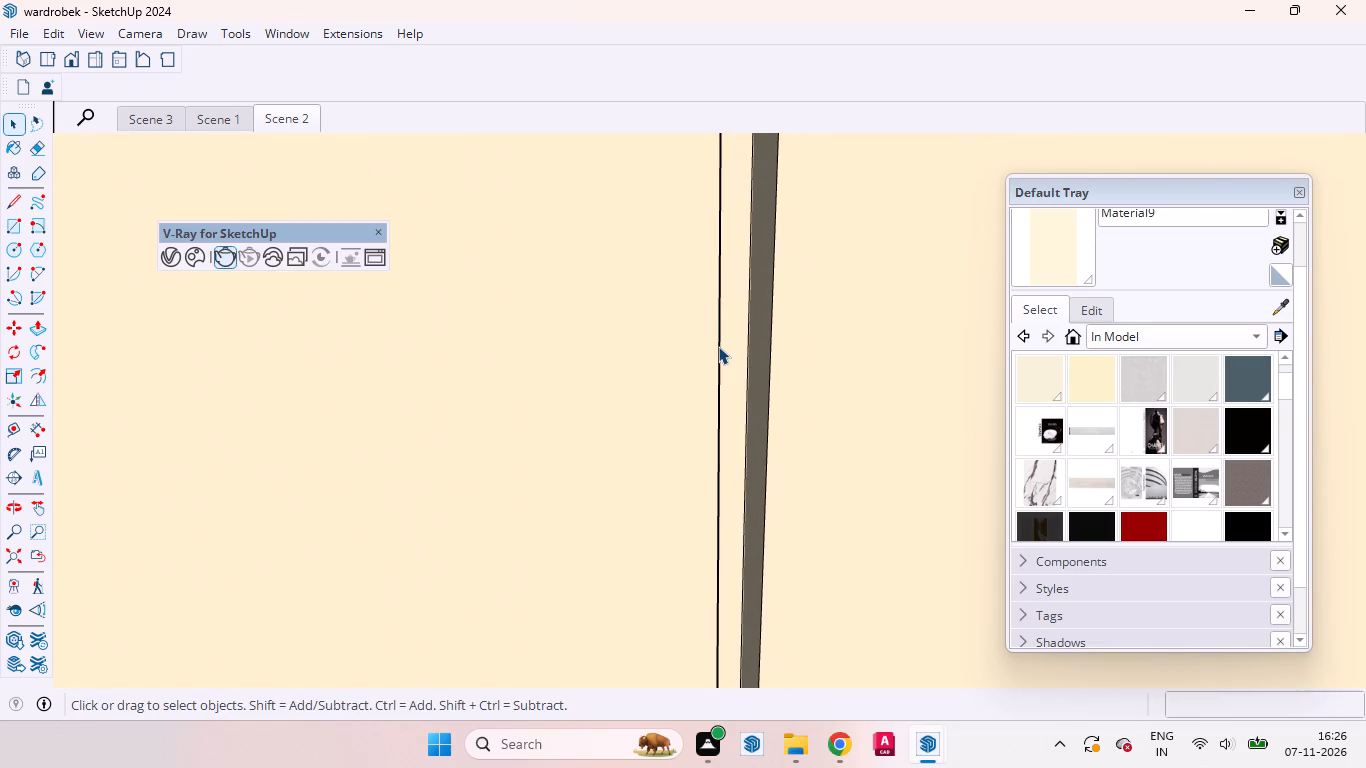
scroll(718, 346, "down", 2)
middle_click_drag(699, 343, 645, 324)
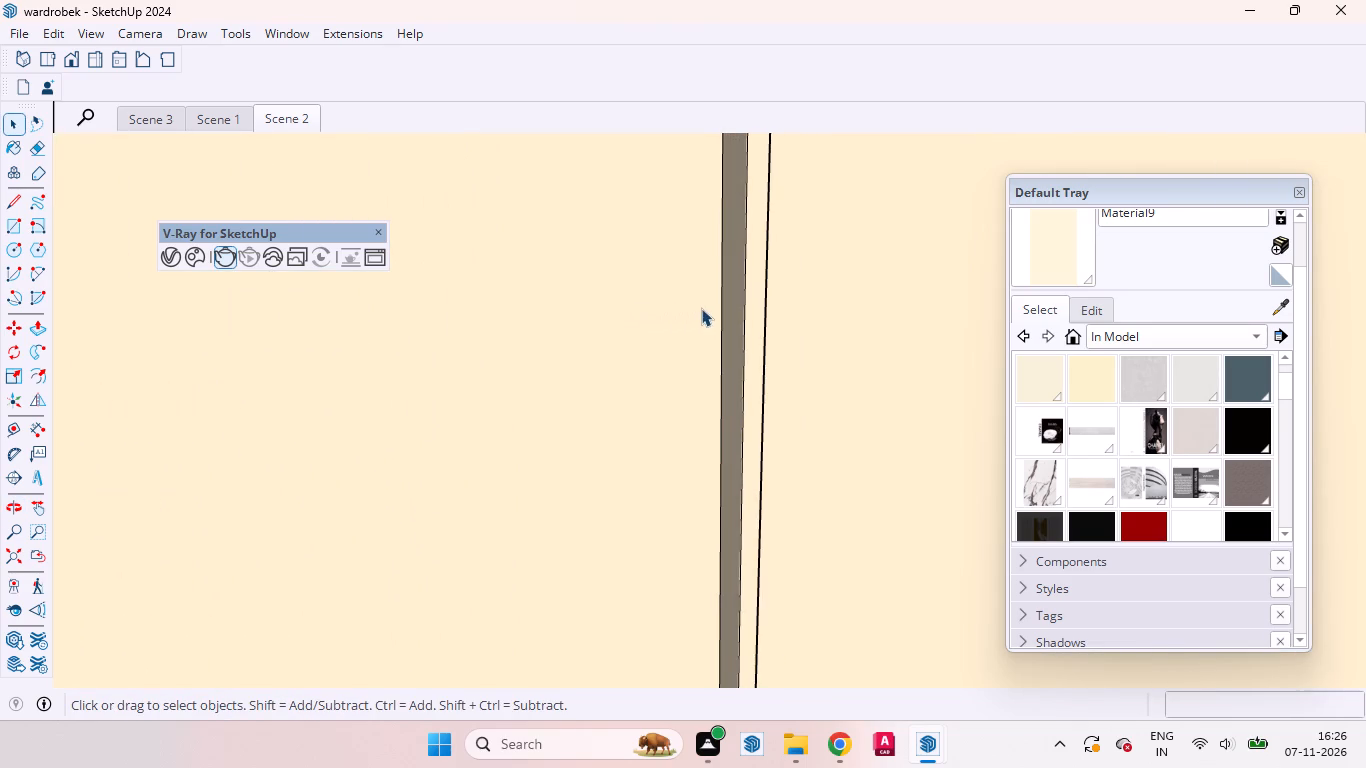
scroll(741, 308, "up", 5)
middle_click_drag(743, 308, 761, 322)
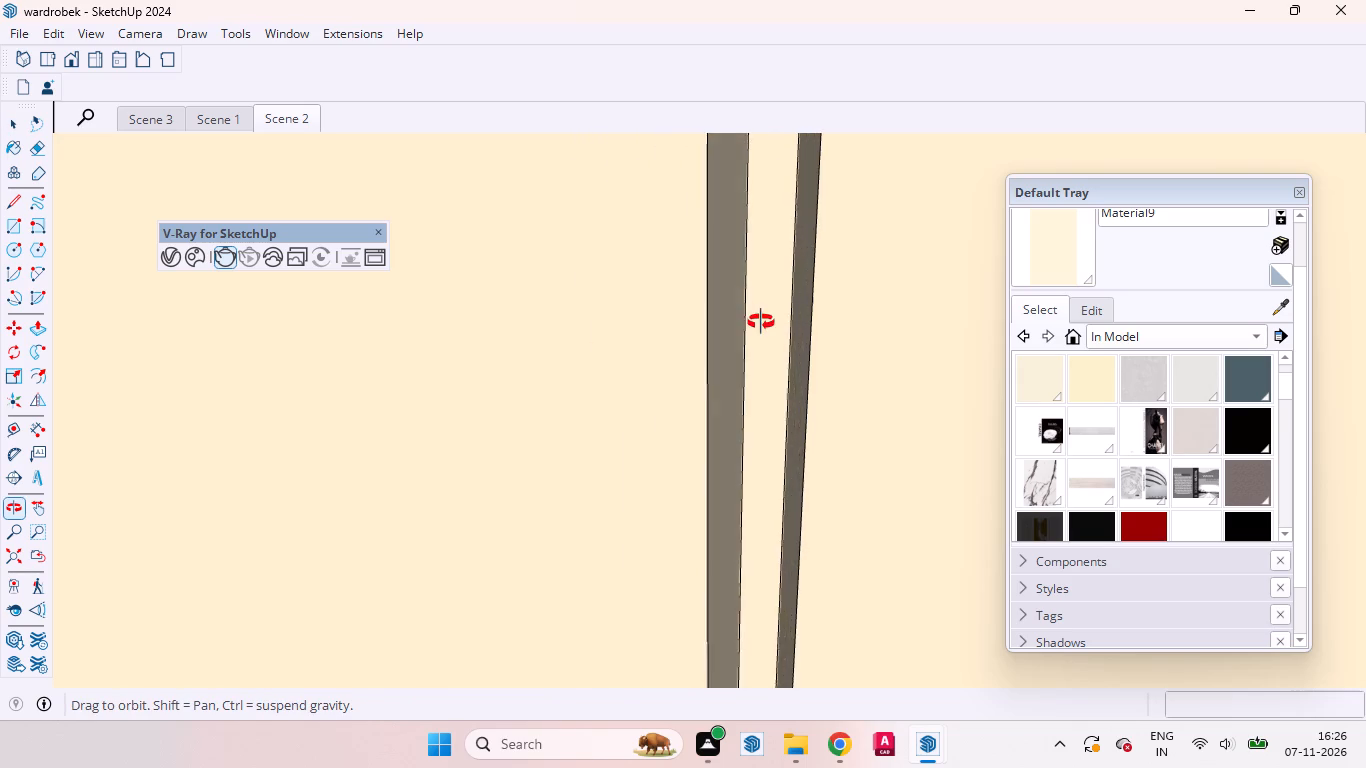
middle_click_drag(761, 322, 753, 321)
scroll(751, 315, "up", 2)
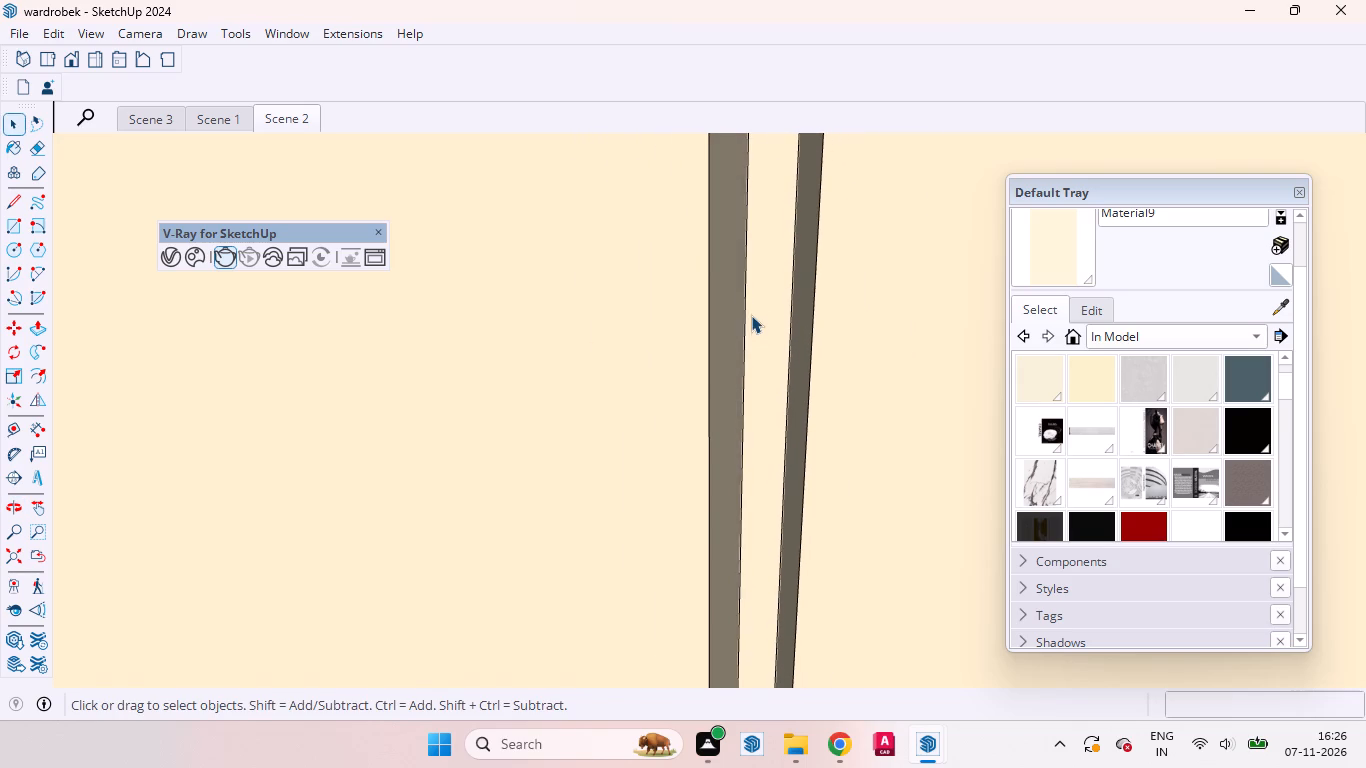
scroll(751, 315, "up", 4)
left_click(797, 292)
triple_click(797, 292)
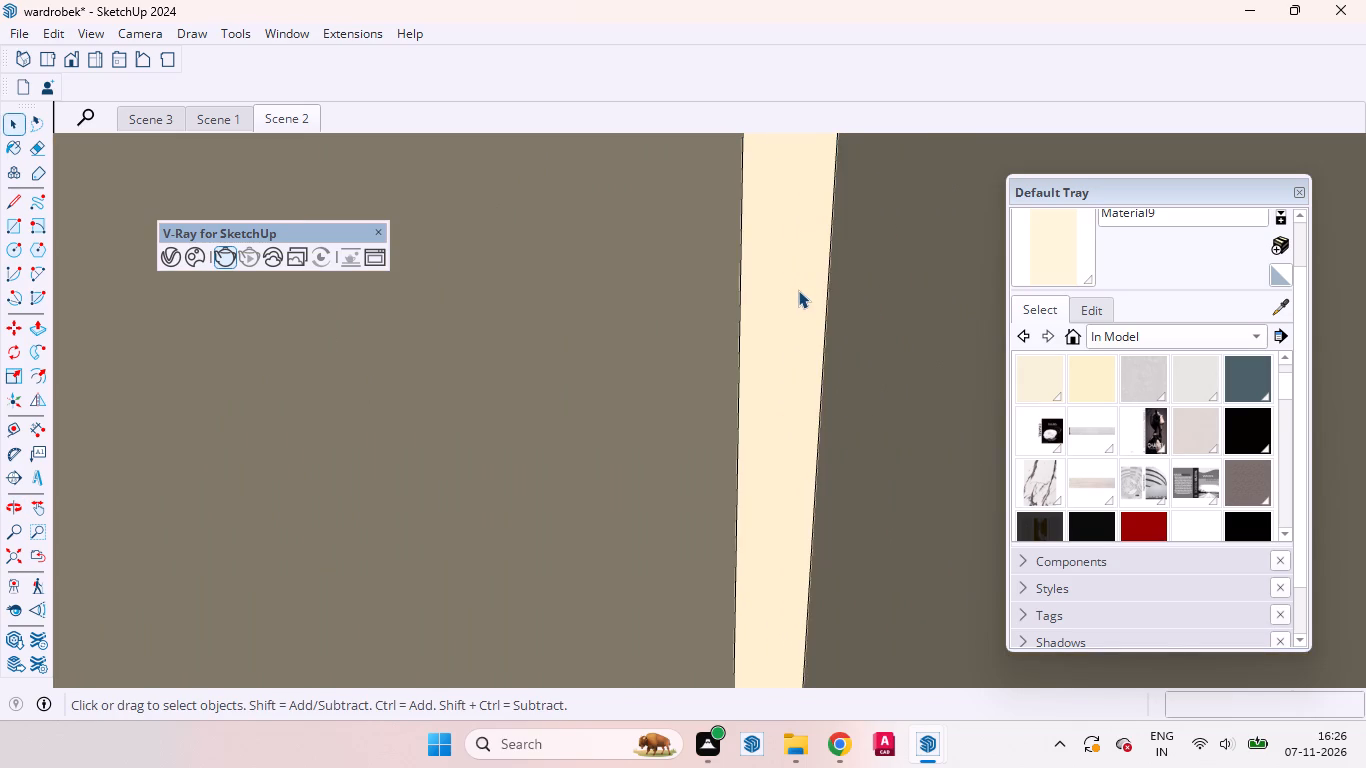
double_click(797, 290)
left_click(797, 290)
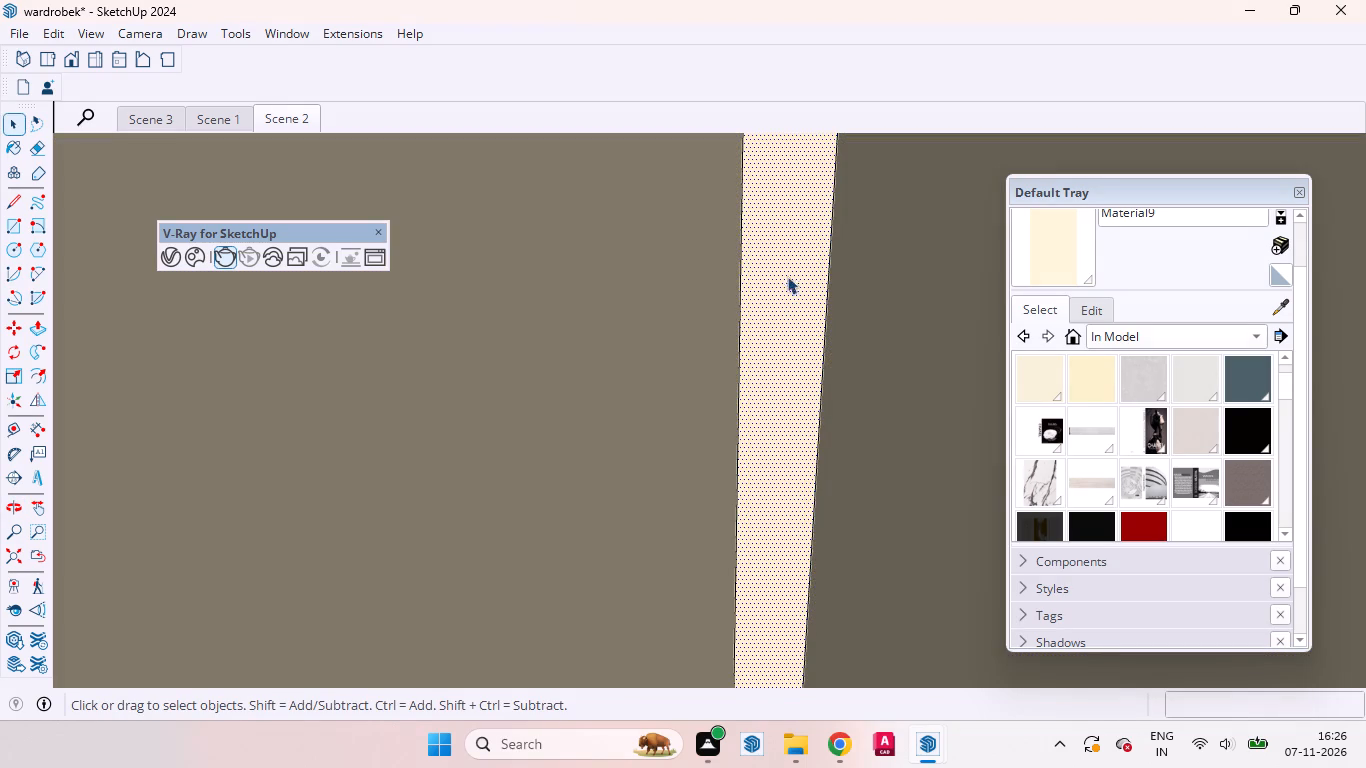
scroll(764, 220, "down", 10)
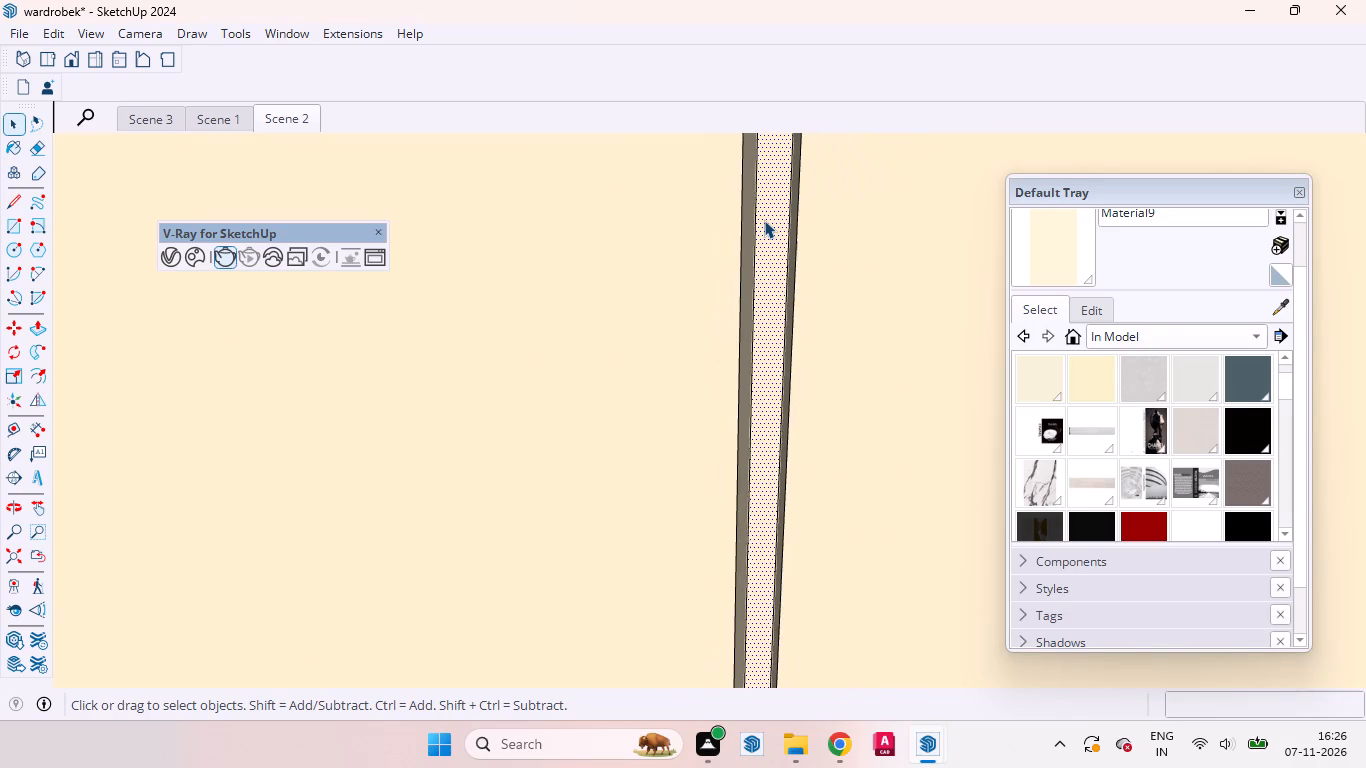
scroll(764, 220, "down", 5)
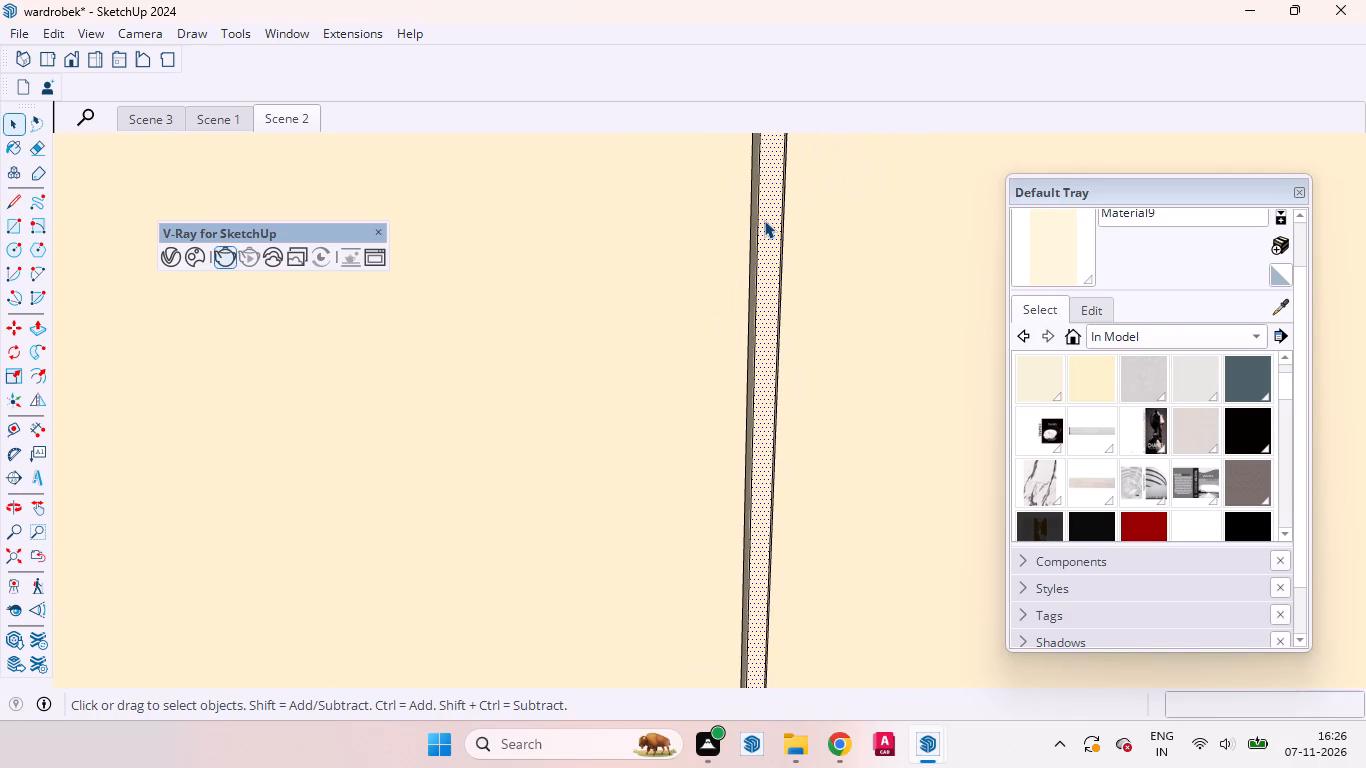
middle_click(764, 220)
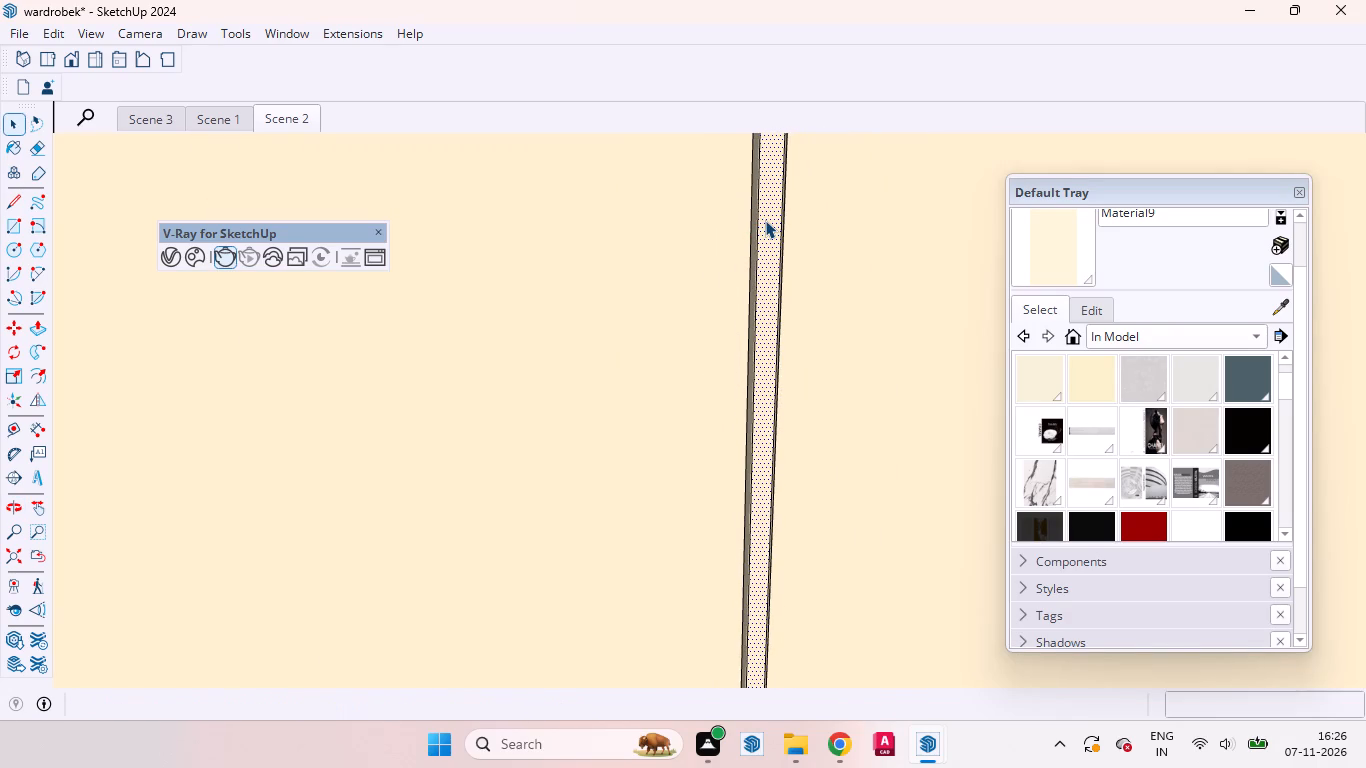
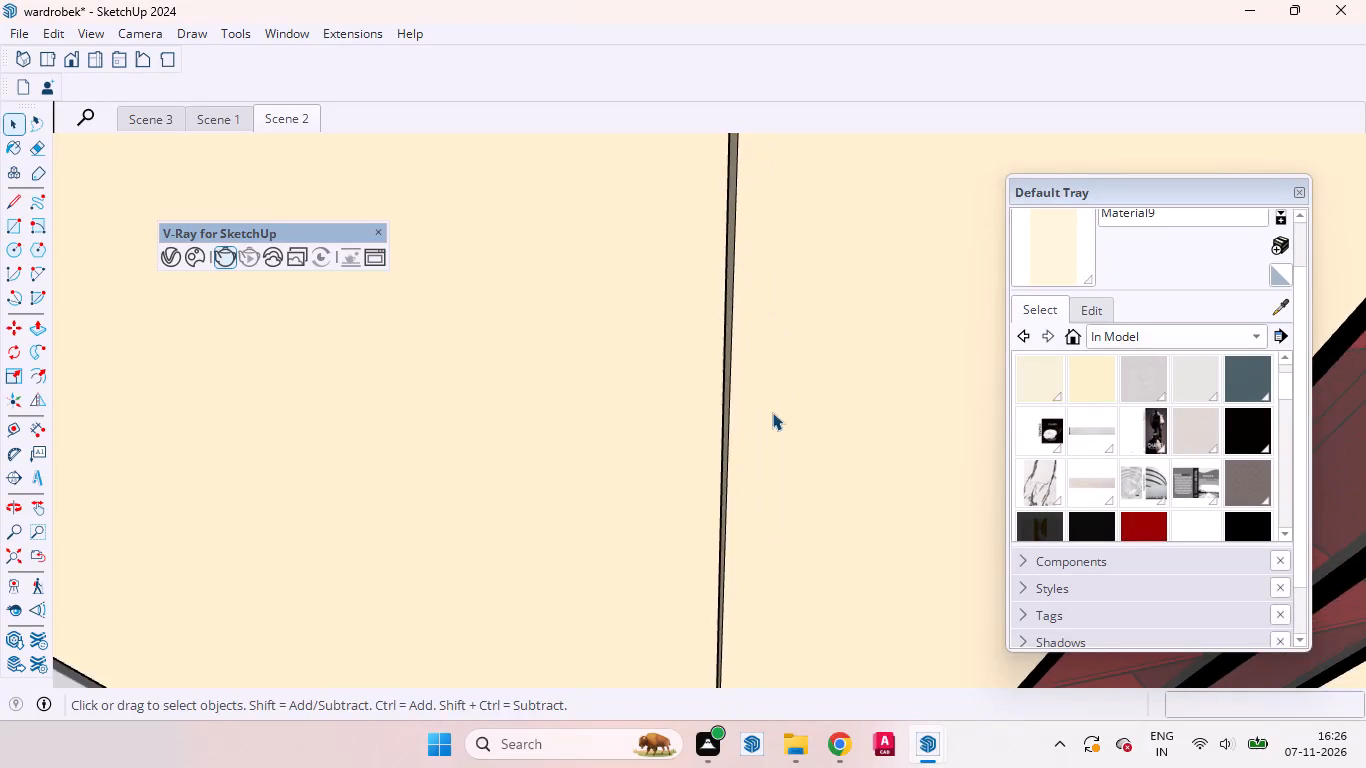
Exit editing of the nested wardrobe groups, returning to the top level of the whole room model.
middle_click_drag(746, 419, 668, 423)
scroll(676, 358, "down", 17)
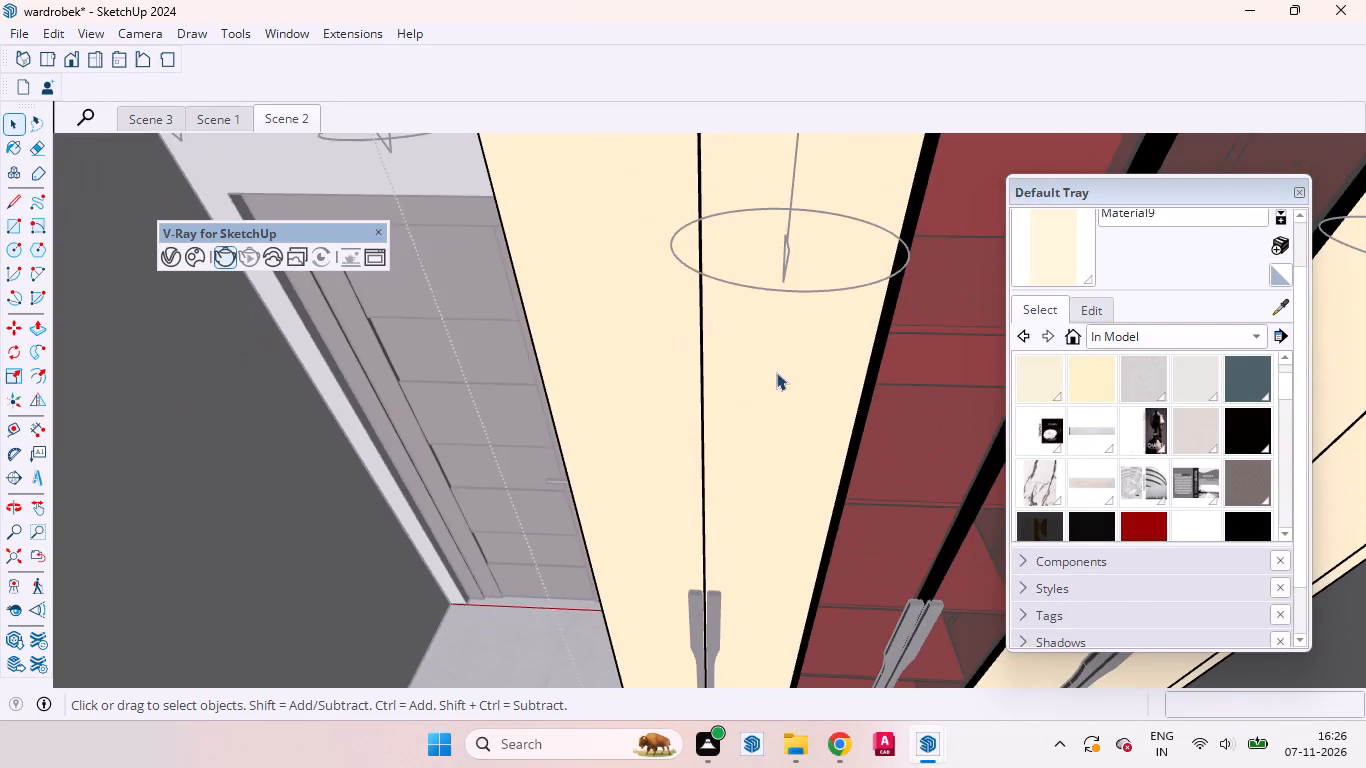
middle_click_drag(757, 384, 744, 297)
scroll(744, 297, "up", 1)
scroll(732, 265, "down", 9)
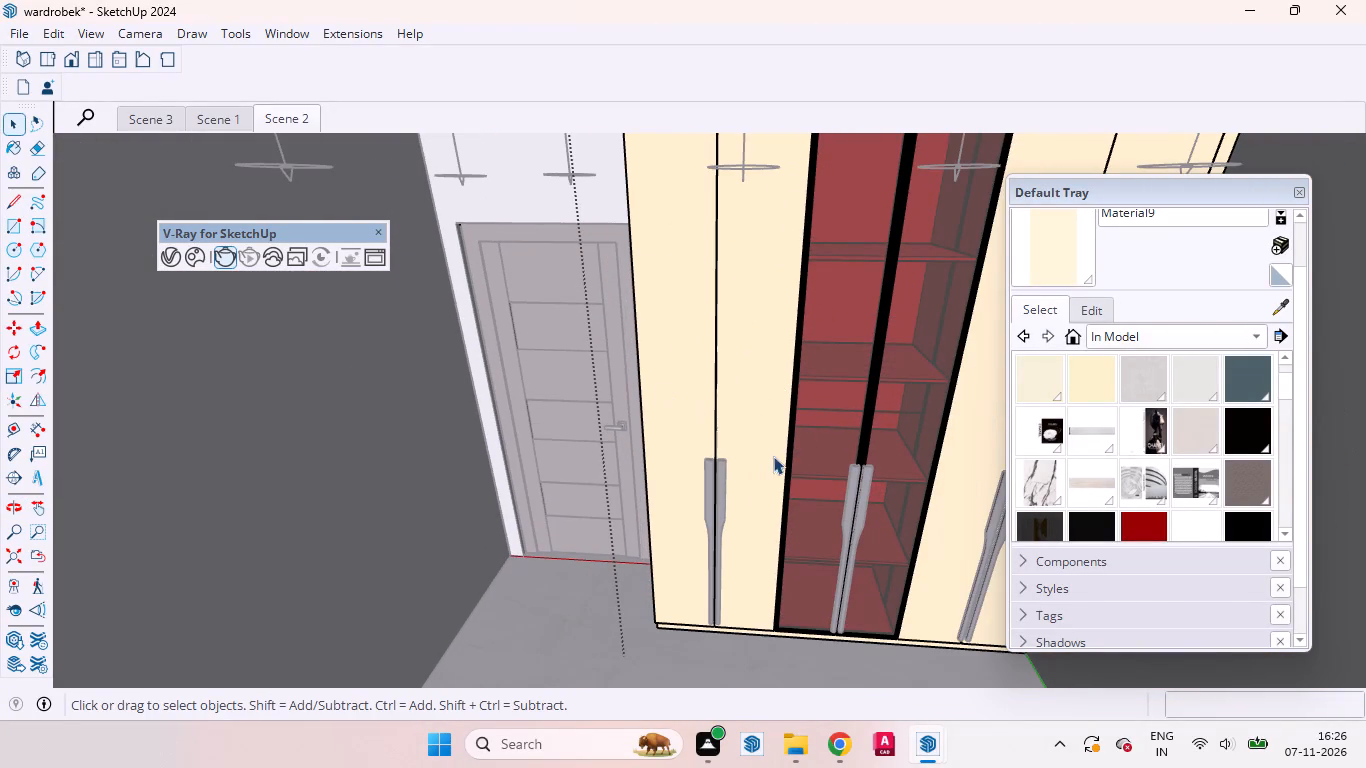
scroll(738, 391, "down", 2)
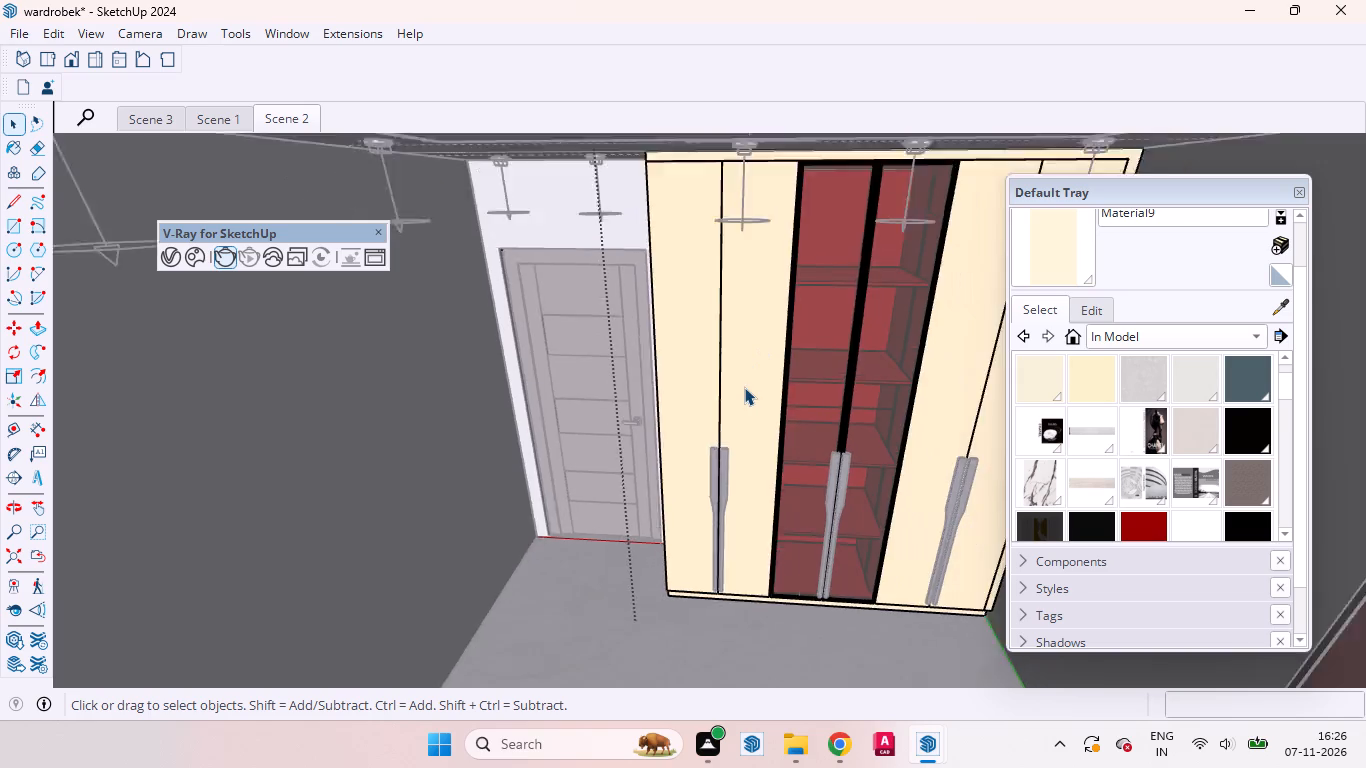
scroll(744, 387, "down", 20)
scroll(744, 387, "down", 2)
scroll(719, 400, "up", 1)
scroll(719, 400, "down", 14)
scroll(710, 412, "up", 1)
scroll(710, 412, "down", 2)
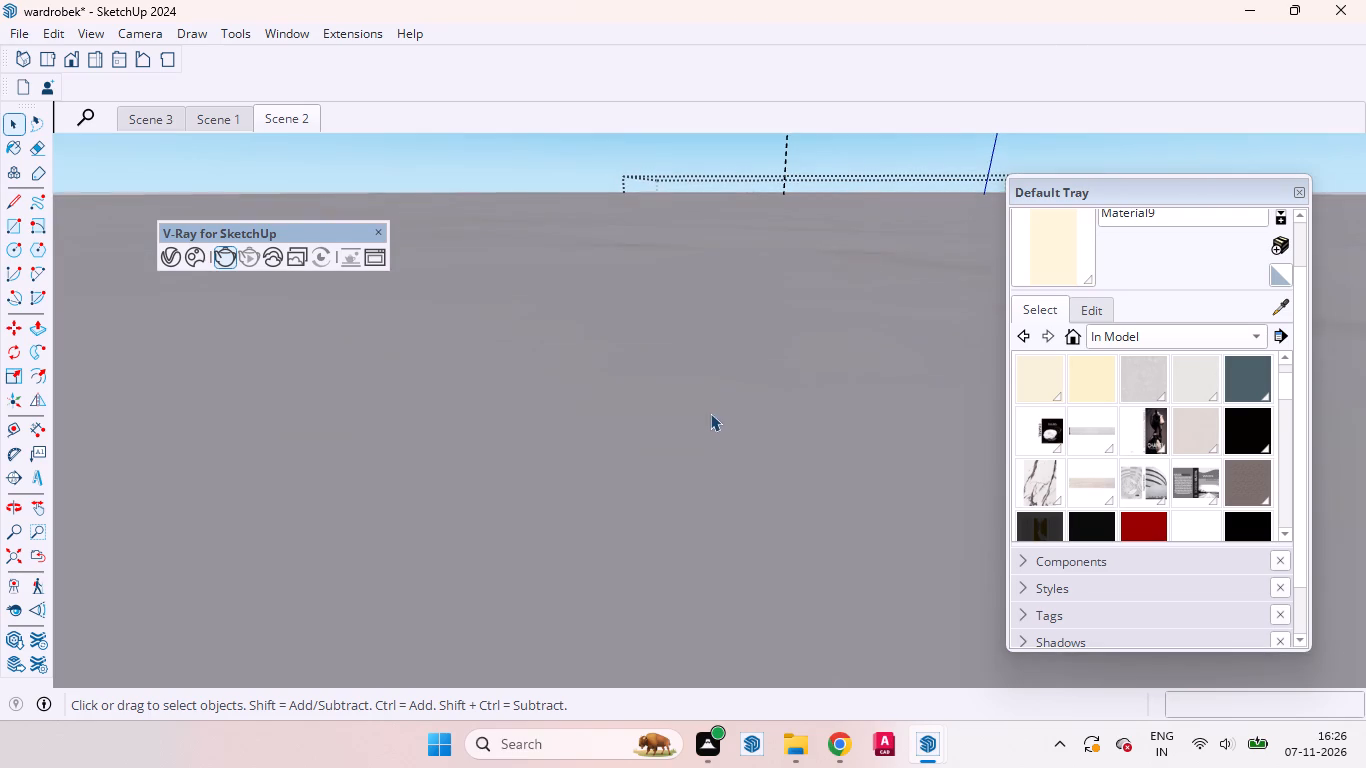
scroll(710, 413, "down", 9)
middle_click_drag(731, 336, 805, 563)
scroll(803, 451, "down", 15)
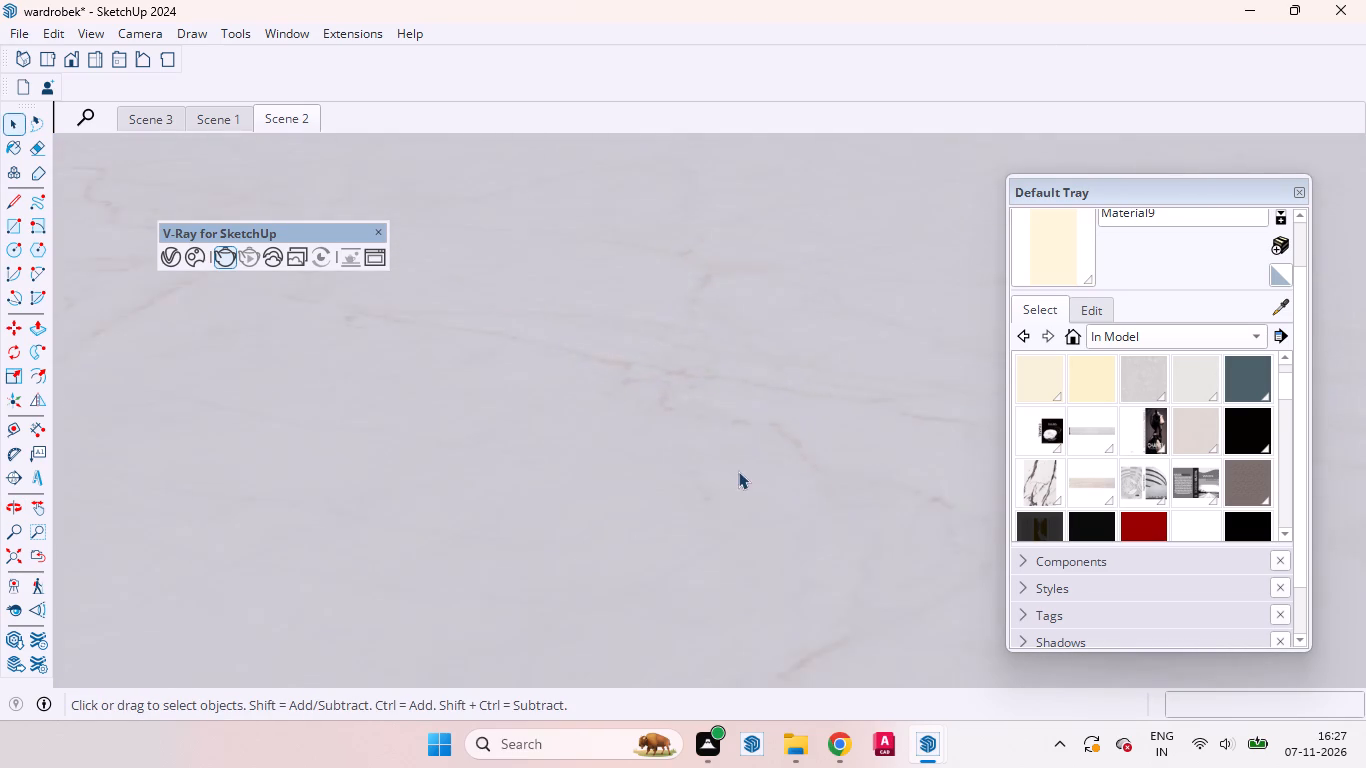
scroll(738, 471, "down", 4)
scroll(735, 471, "up", 1)
scroll(735, 471, "down", 16)
scroll(711, 473, "up", 1)
scroll(711, 473, "down", 2)
scroll(711, 473, "up", 1)
scroll(711, 473, "down", 10)
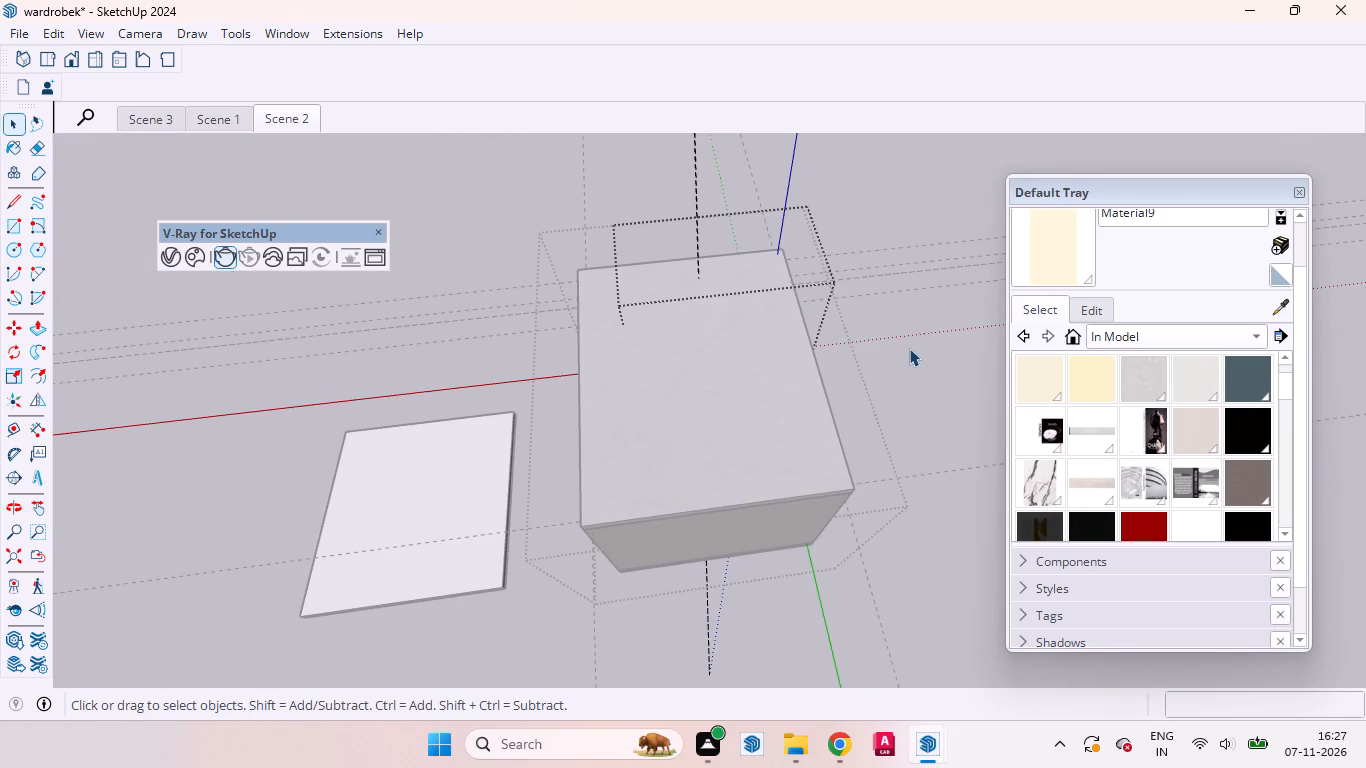
left_click(909, 348)
left_click(896, 376)
left_click(896, 376)
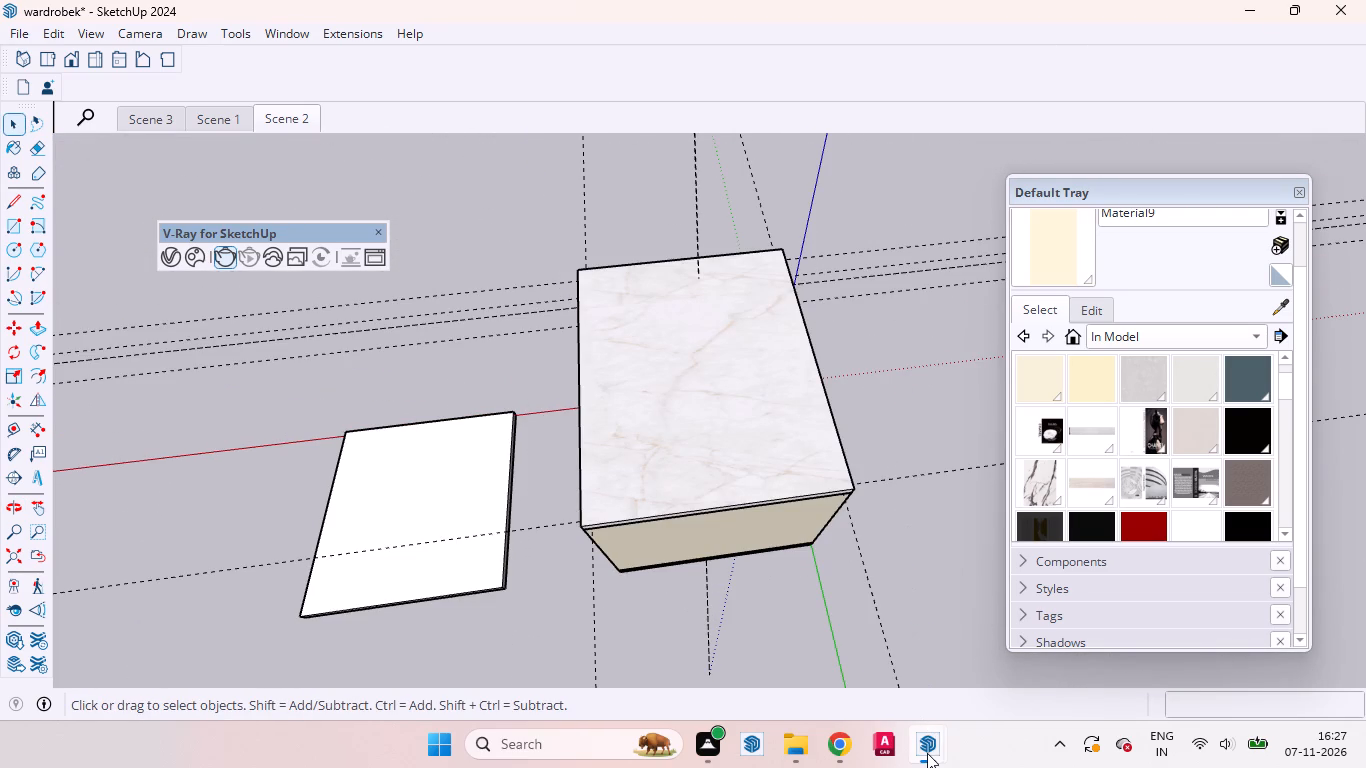
Bring back the V-Ray Frame Buffer at full size and examine the rendered wardrobe's upper door gaps, surround and glass section.
left_click(1080, 640)
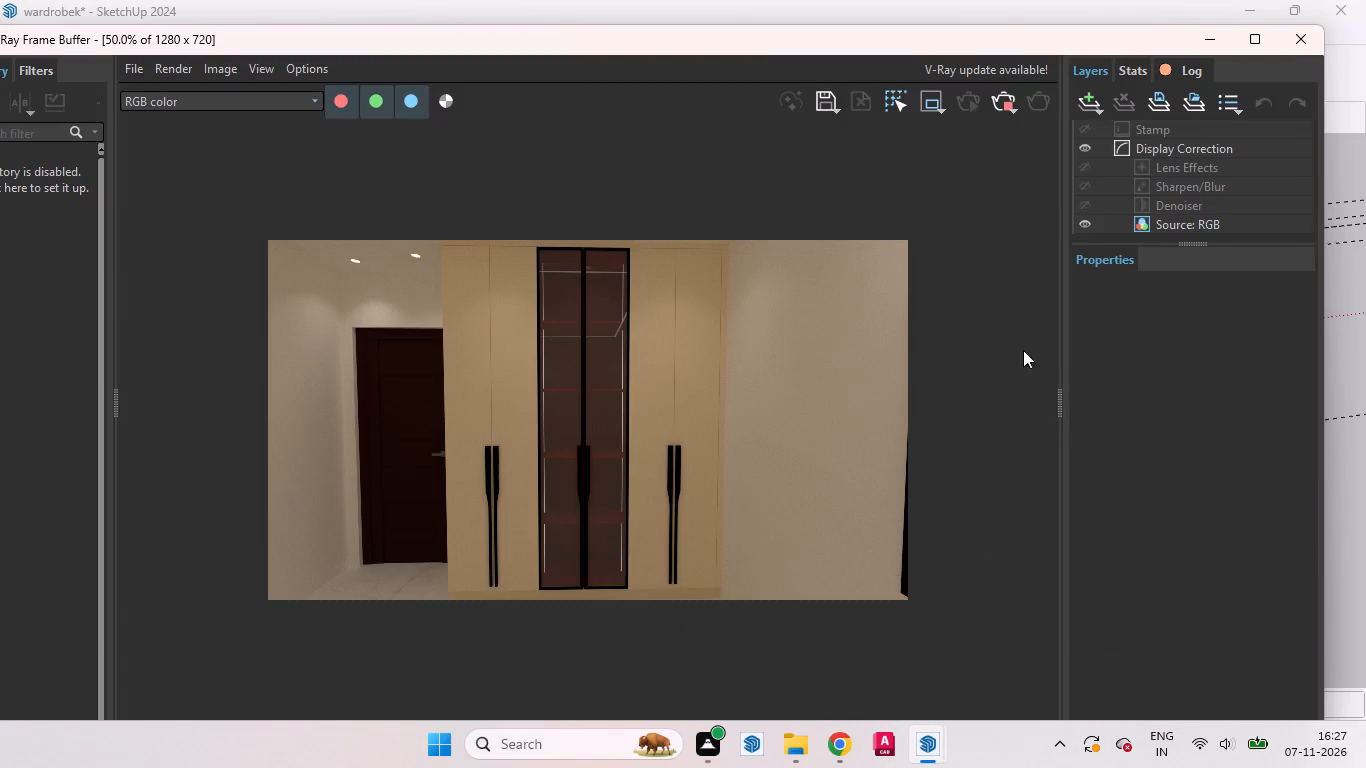
left_click(1241, 36)
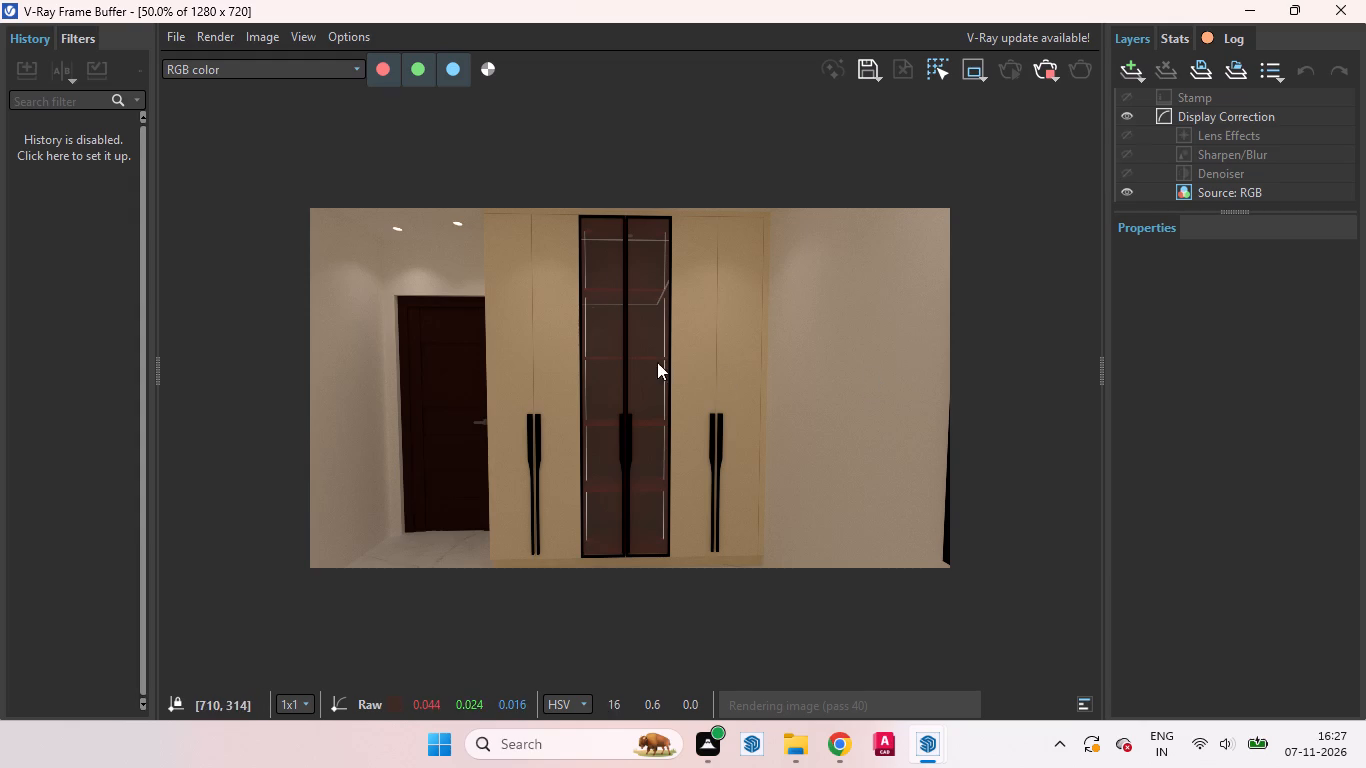
scroll(618, 264, "up", 1)
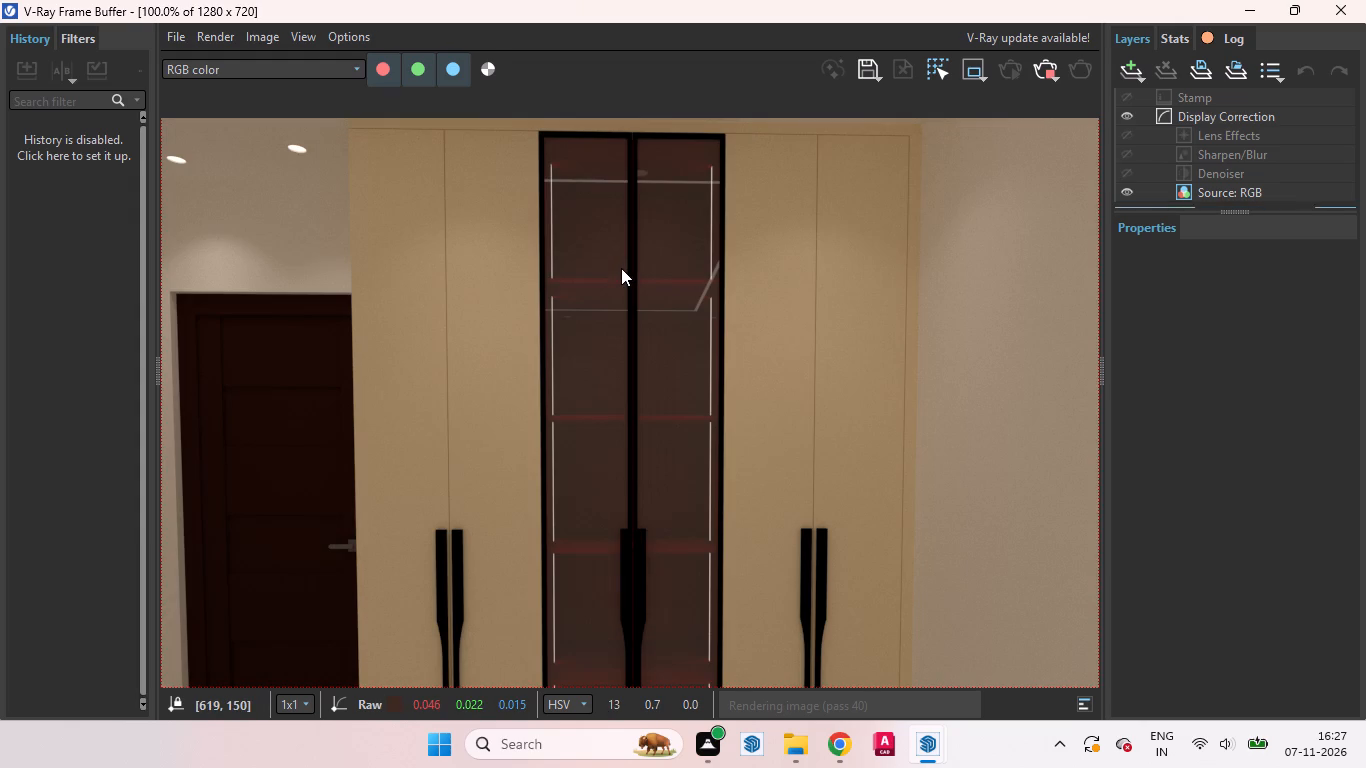
scroll(900, 159, "up", 1)
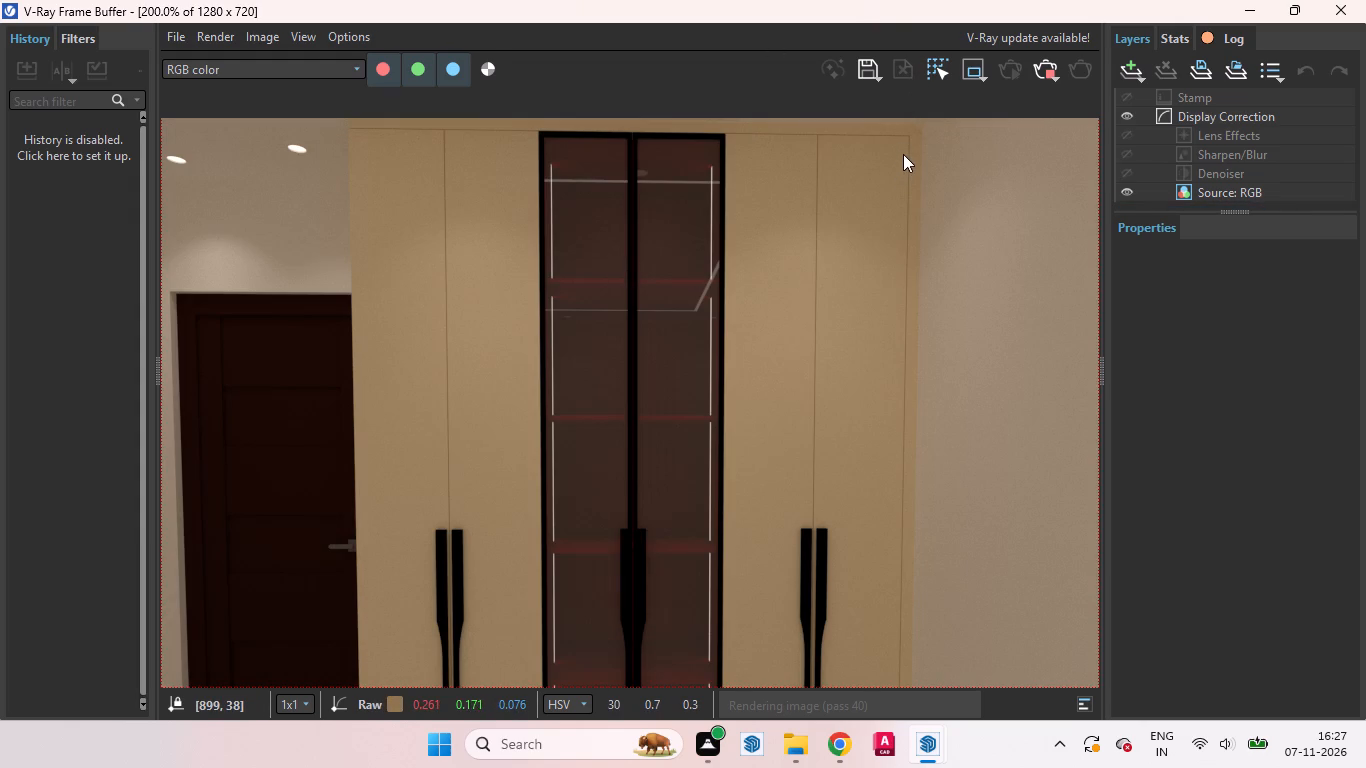
scroll(903, 154, "up", 1)
scroll(905, 326, "down", 2)
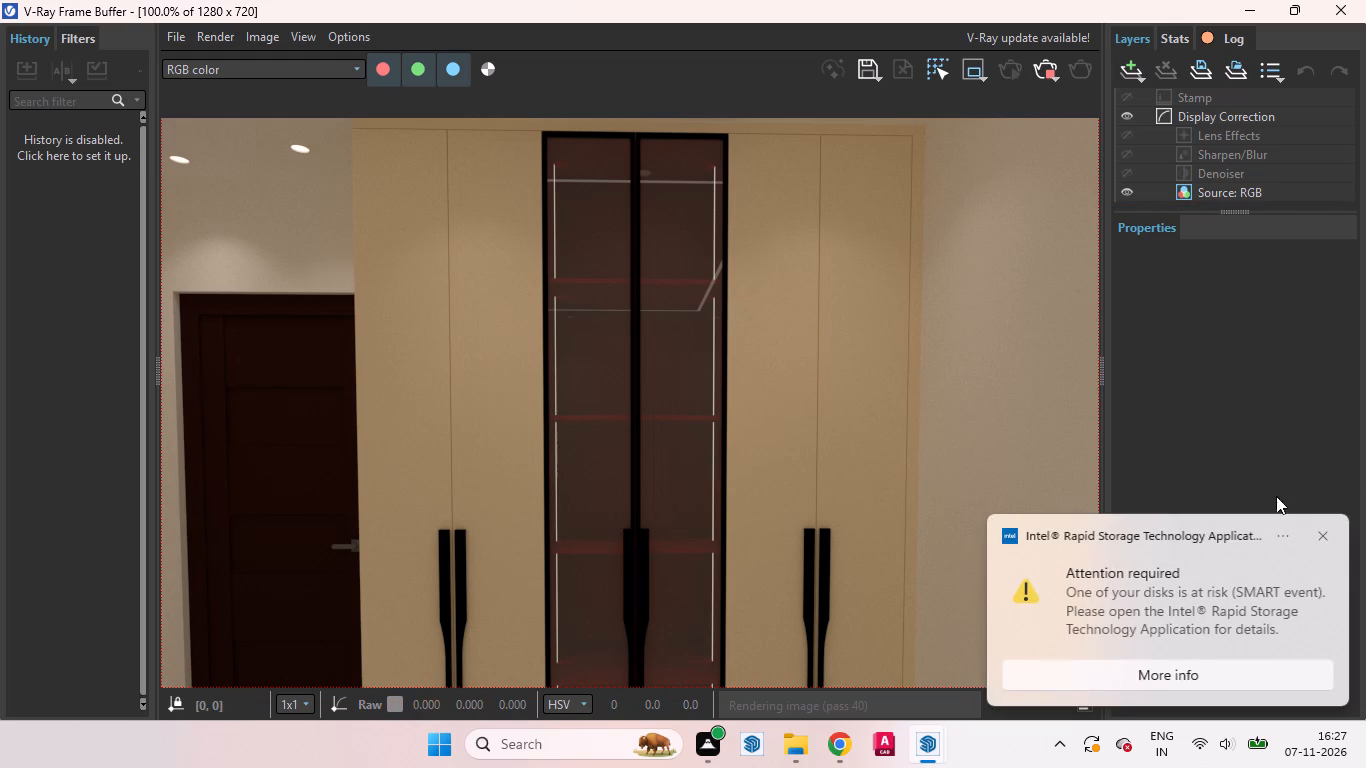
left_click(1319, 539)
scroll(921, 305, "down", 1)
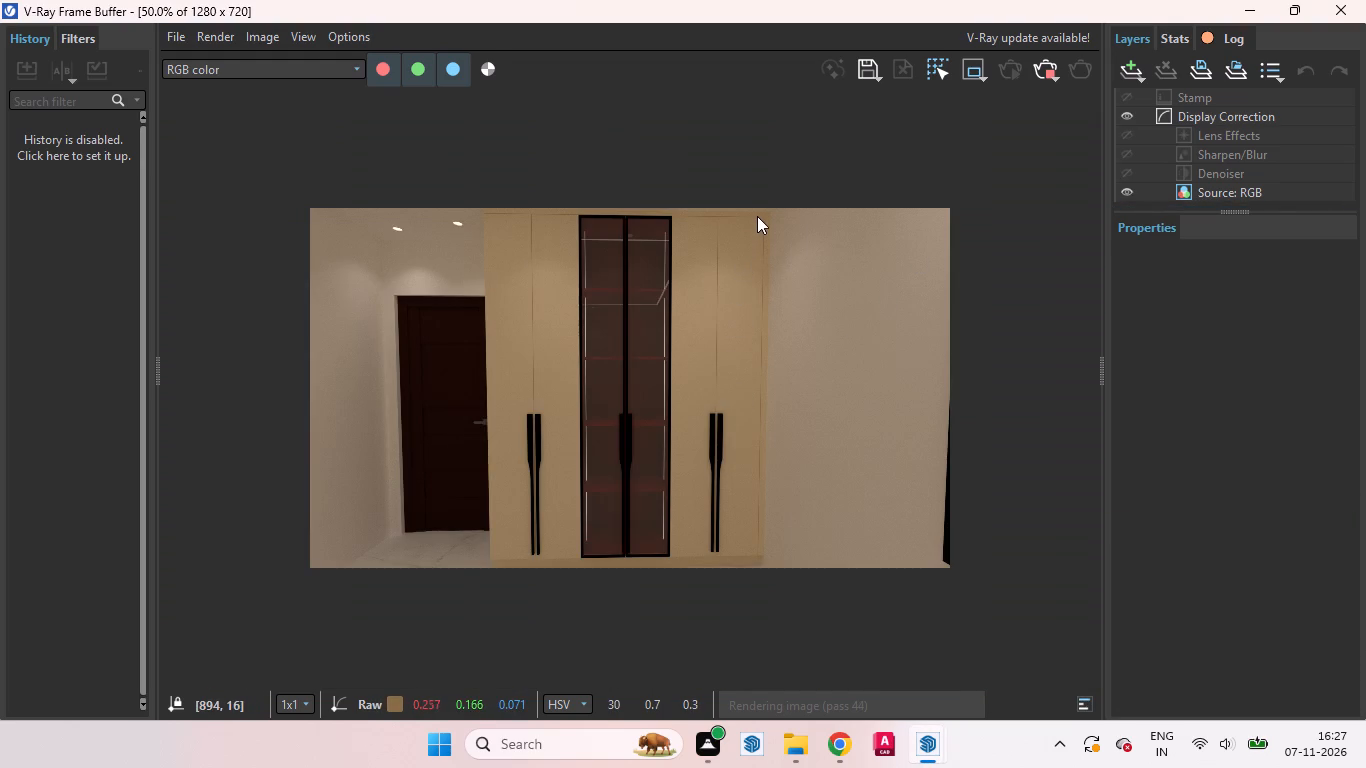
left_click_drag(761, 215, 506, 546)
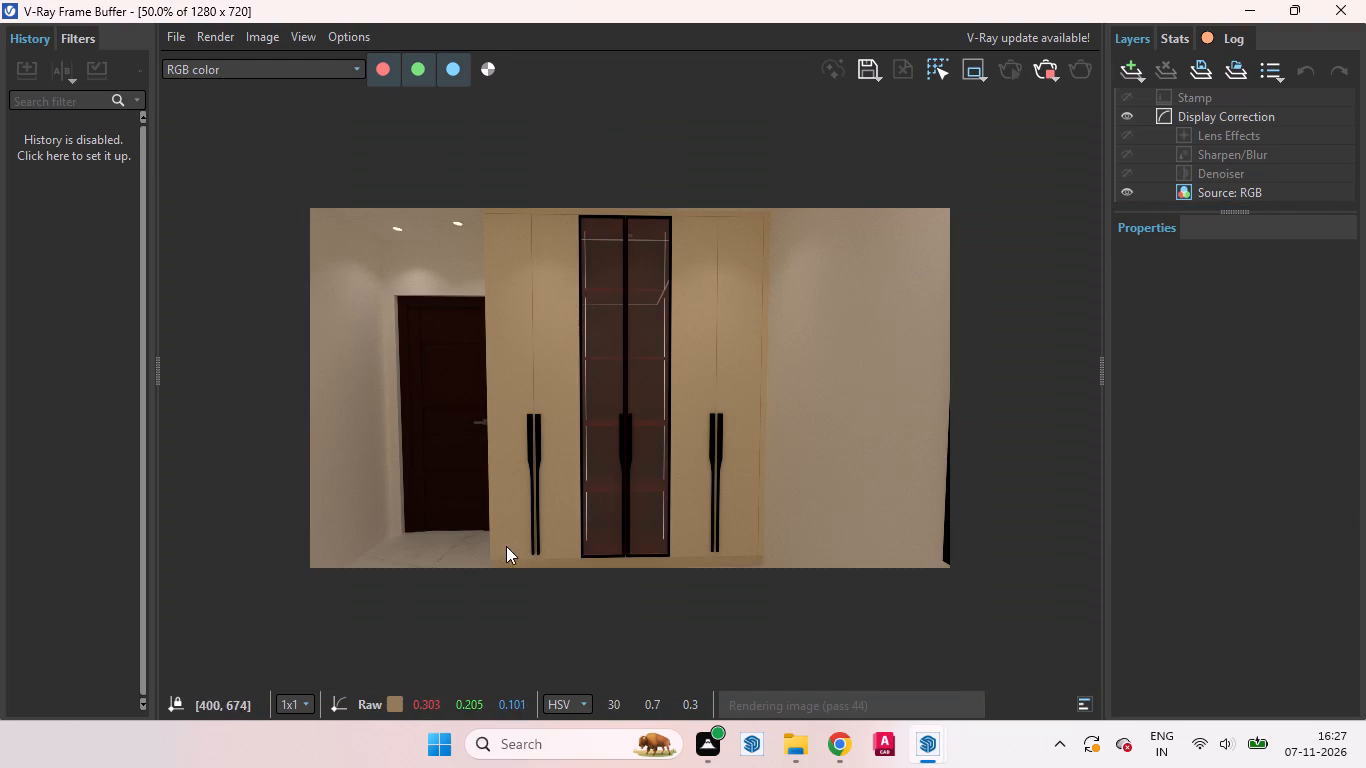
left_click_drag(506, 546, 491, 554)
scroll(521, 207, "up", 2)
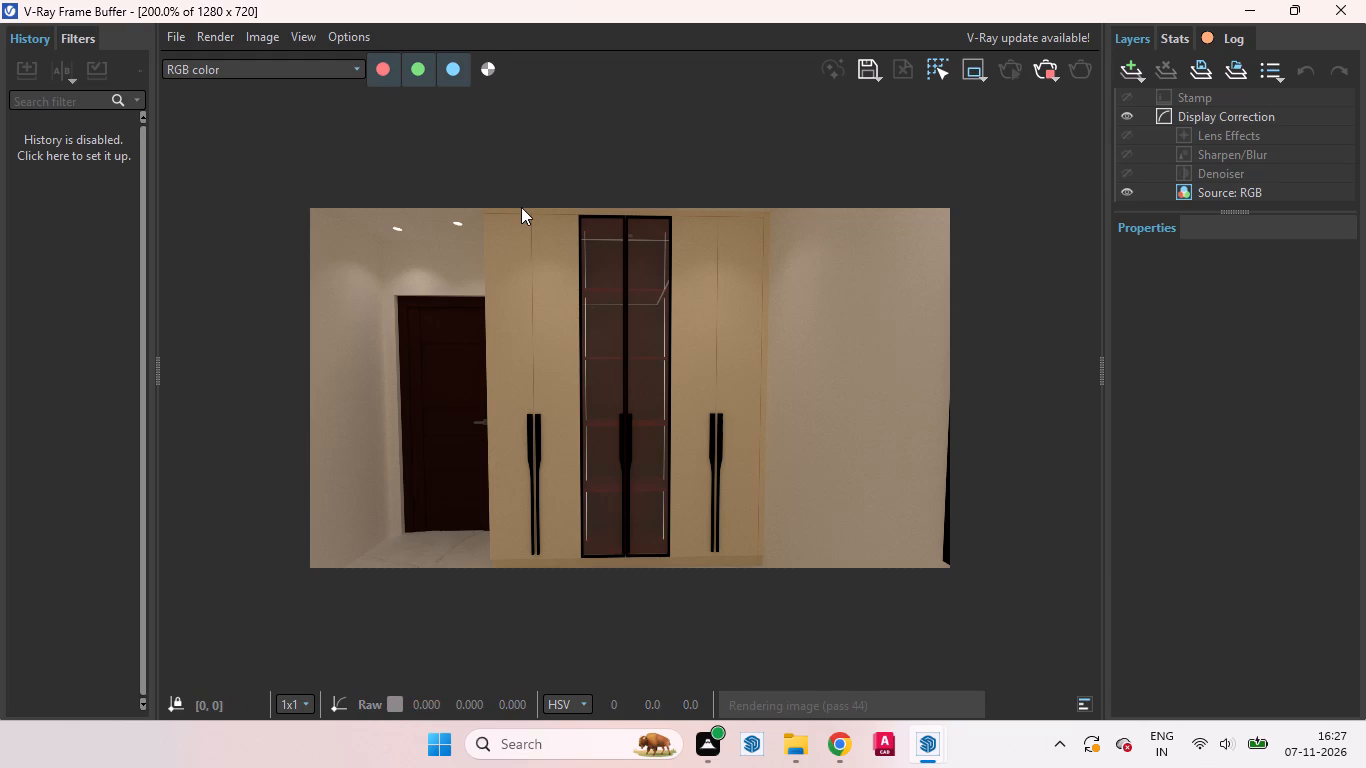
scroll(583, 370, "down", 2)
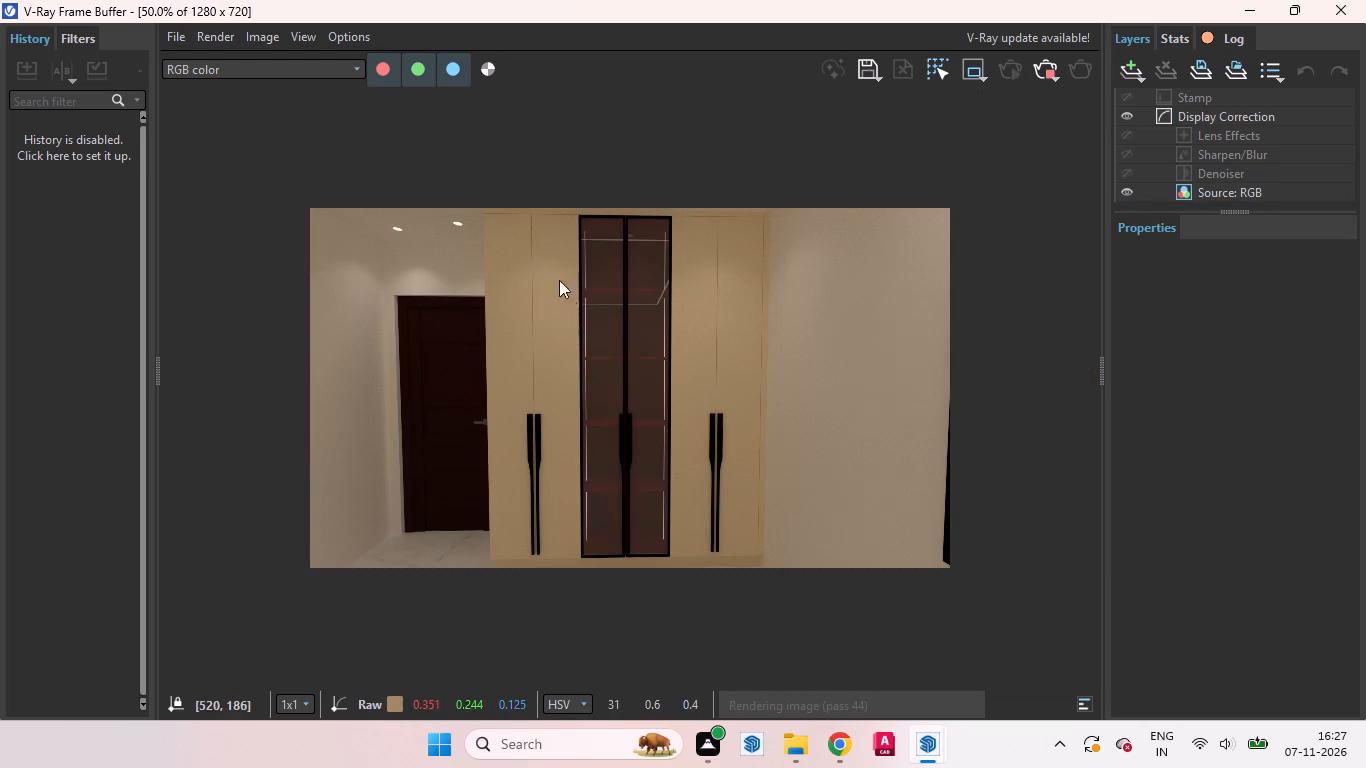
scroll(541, 207, "up", 2)
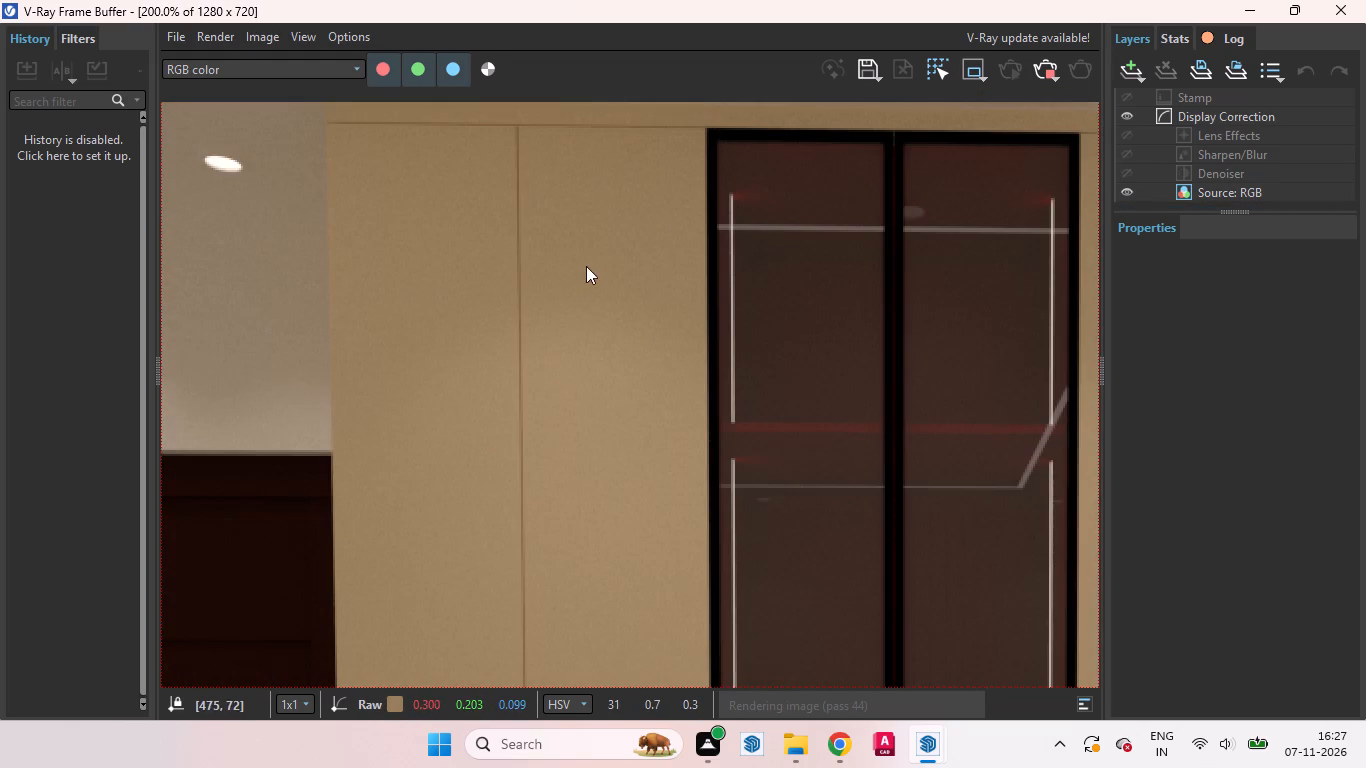
scroll(574, 292, "down", 1)
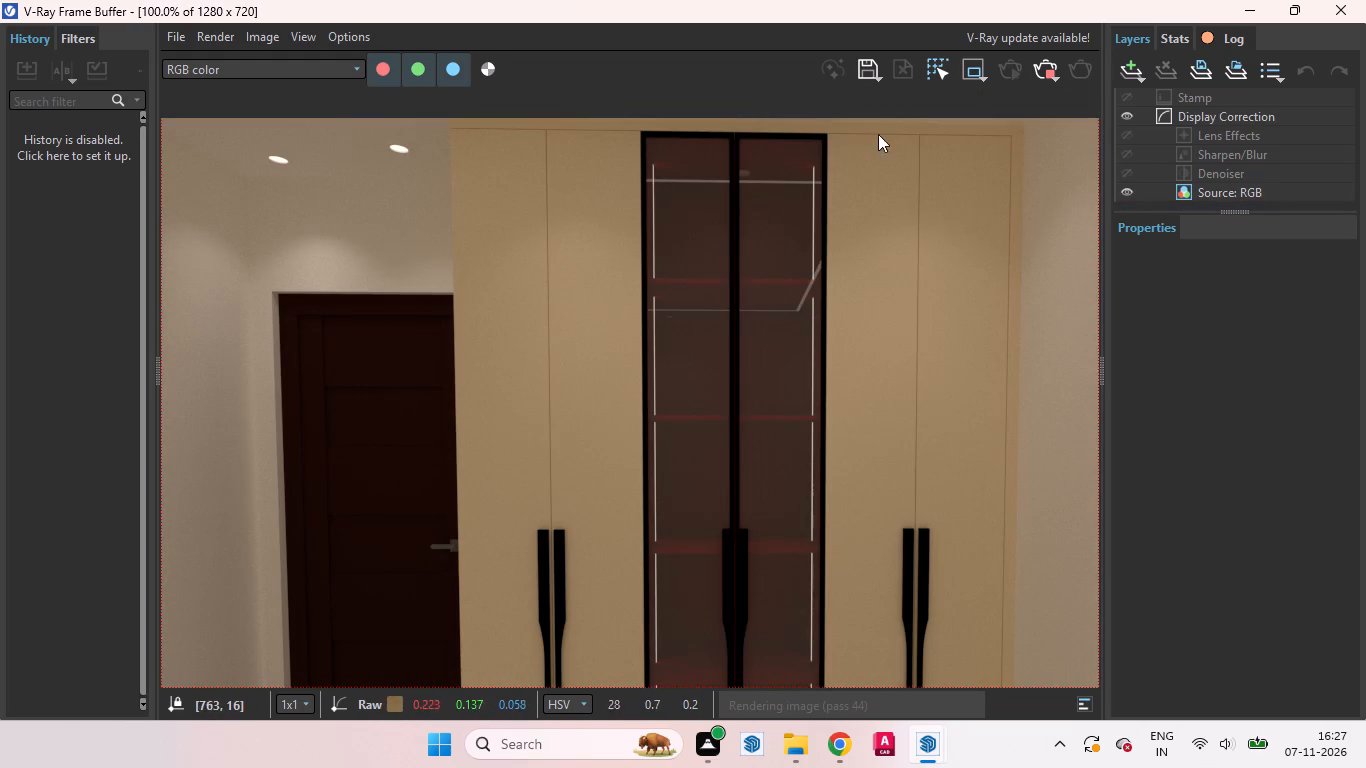
scroll(926, 129, "up", 1)
scroll(611, 241, "down", 1)
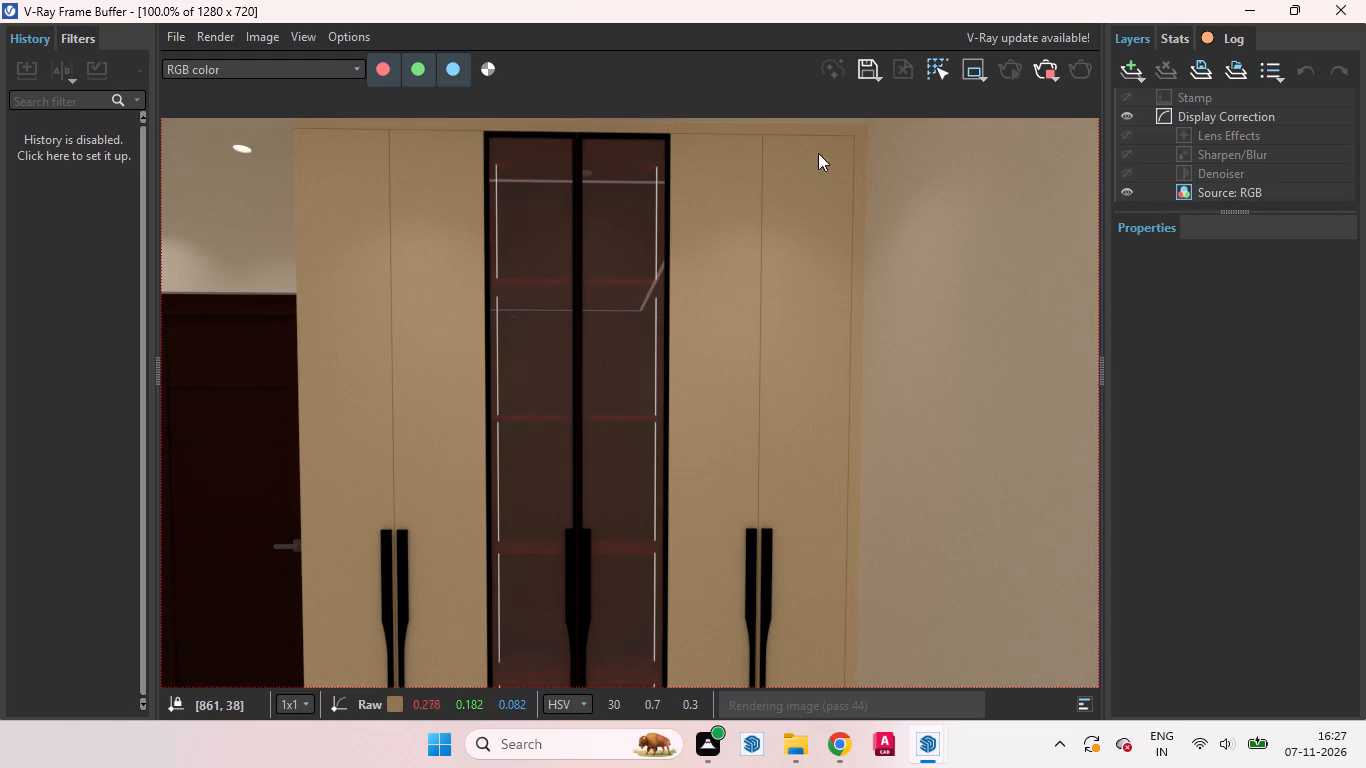
scroll(859, 140, "up", 1)
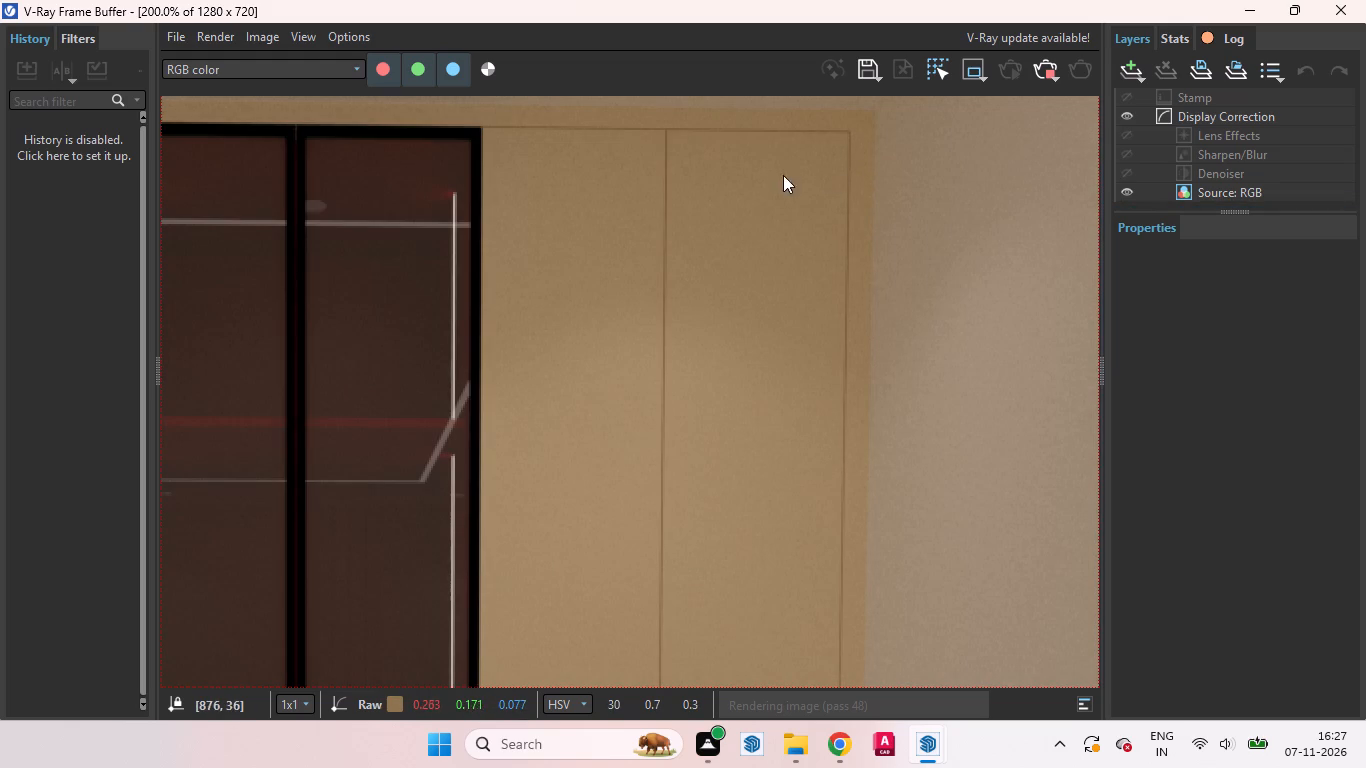
scroll(775, 192, "down", 1)
scroll(775, 192, "up", 1)
scroll(775, 192, "down", 3)
scroll(855, 189, "down", 1)
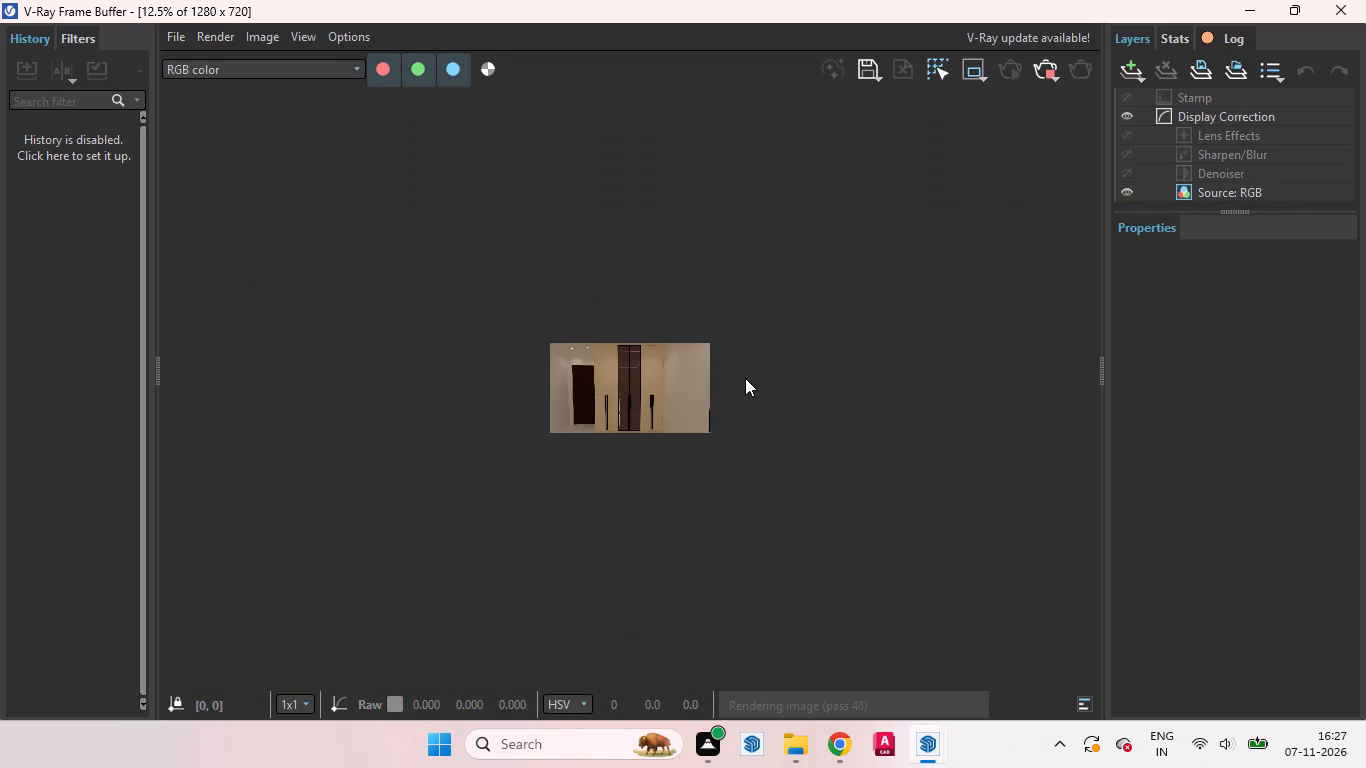
Examine the rendered door handles and the gap between the central glass doors up close, and set the V-Ray Frame Buffer aside.
scroll(623, 437, "up", 3)
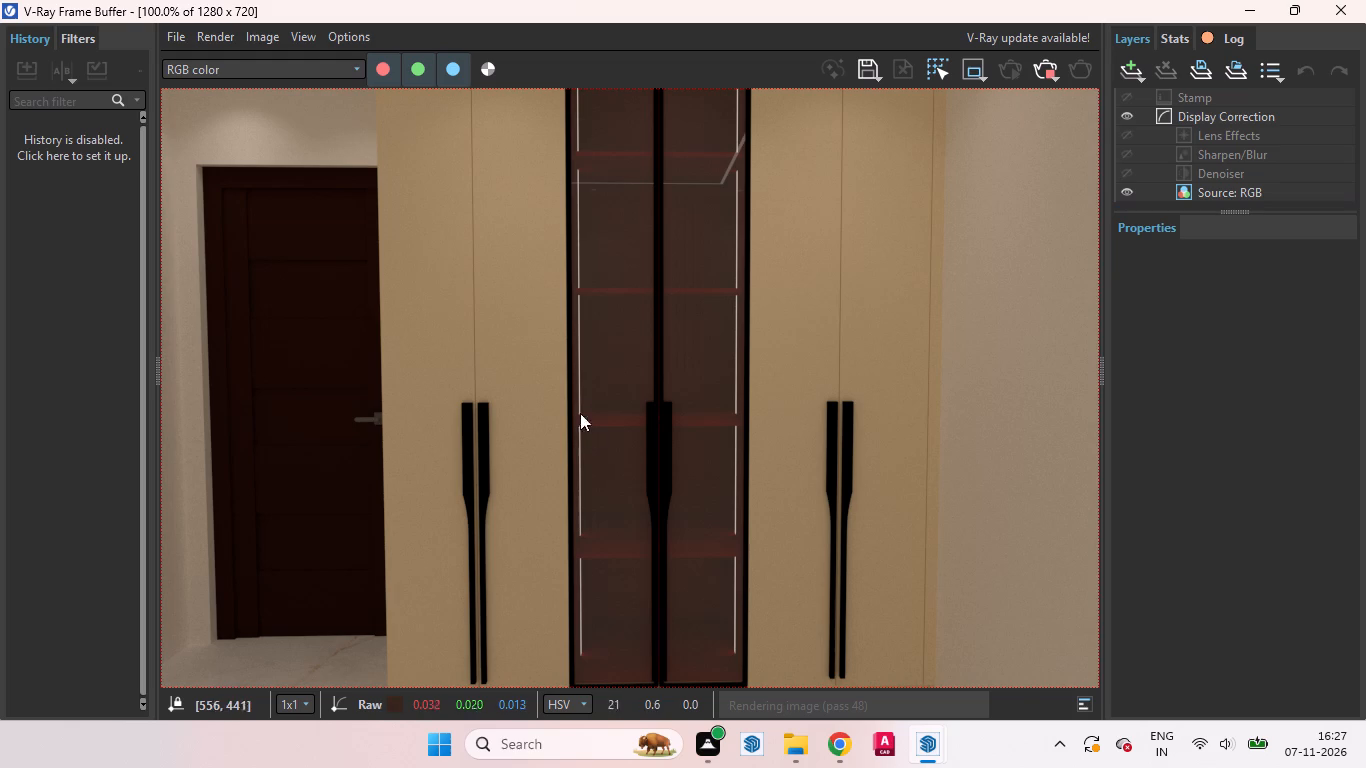
scroll(573, 305, "down", 1)
scroll(656, 420, "up", 1)
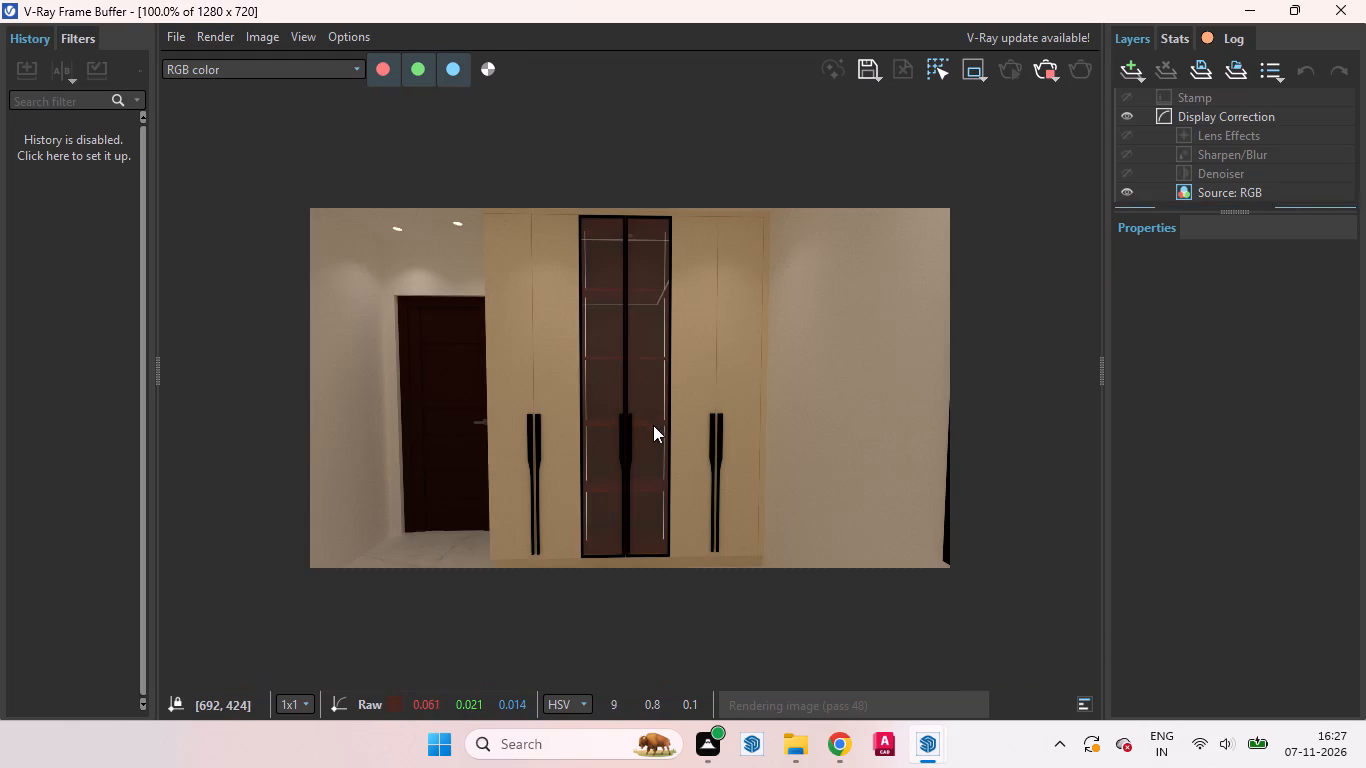
scroll(603, 426, "up", 1)
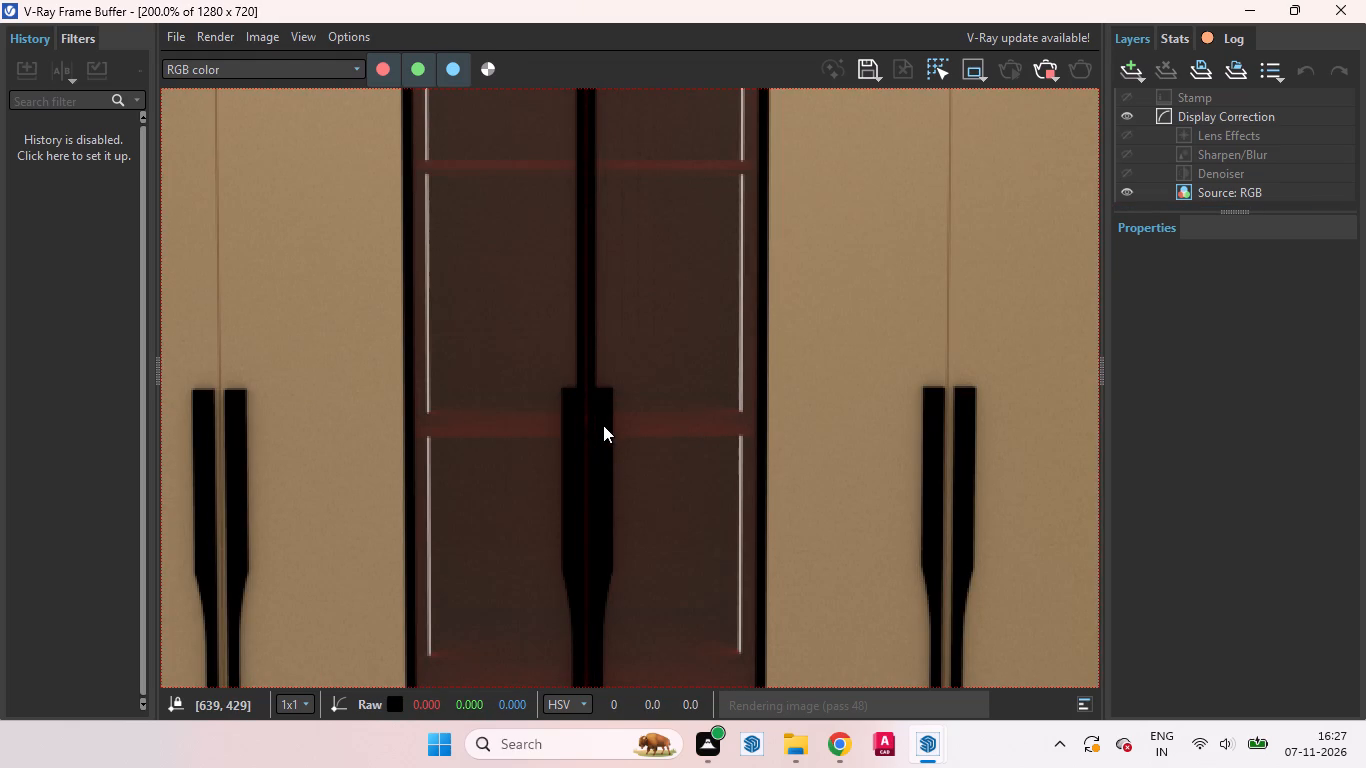
scroll(603, 424, "up", 4)
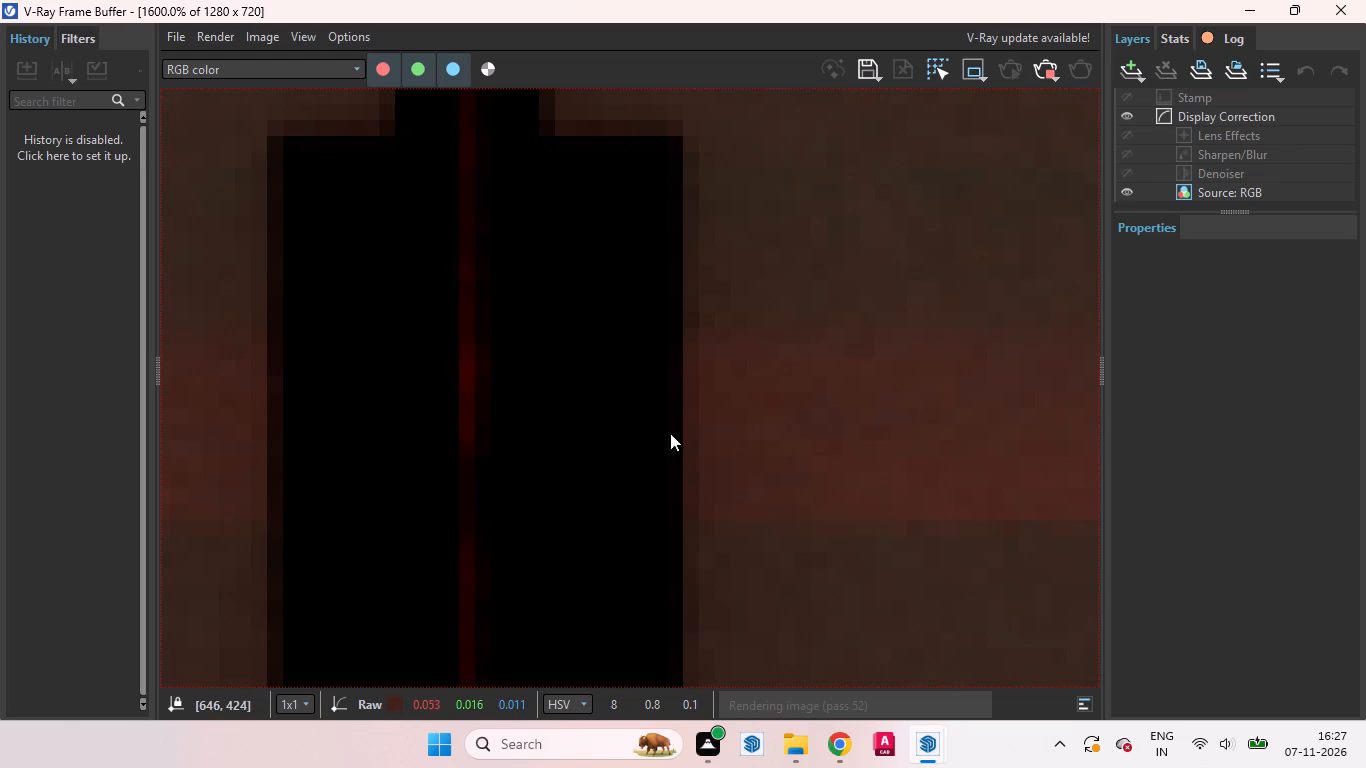
scroll(829, 304, "down", 1)
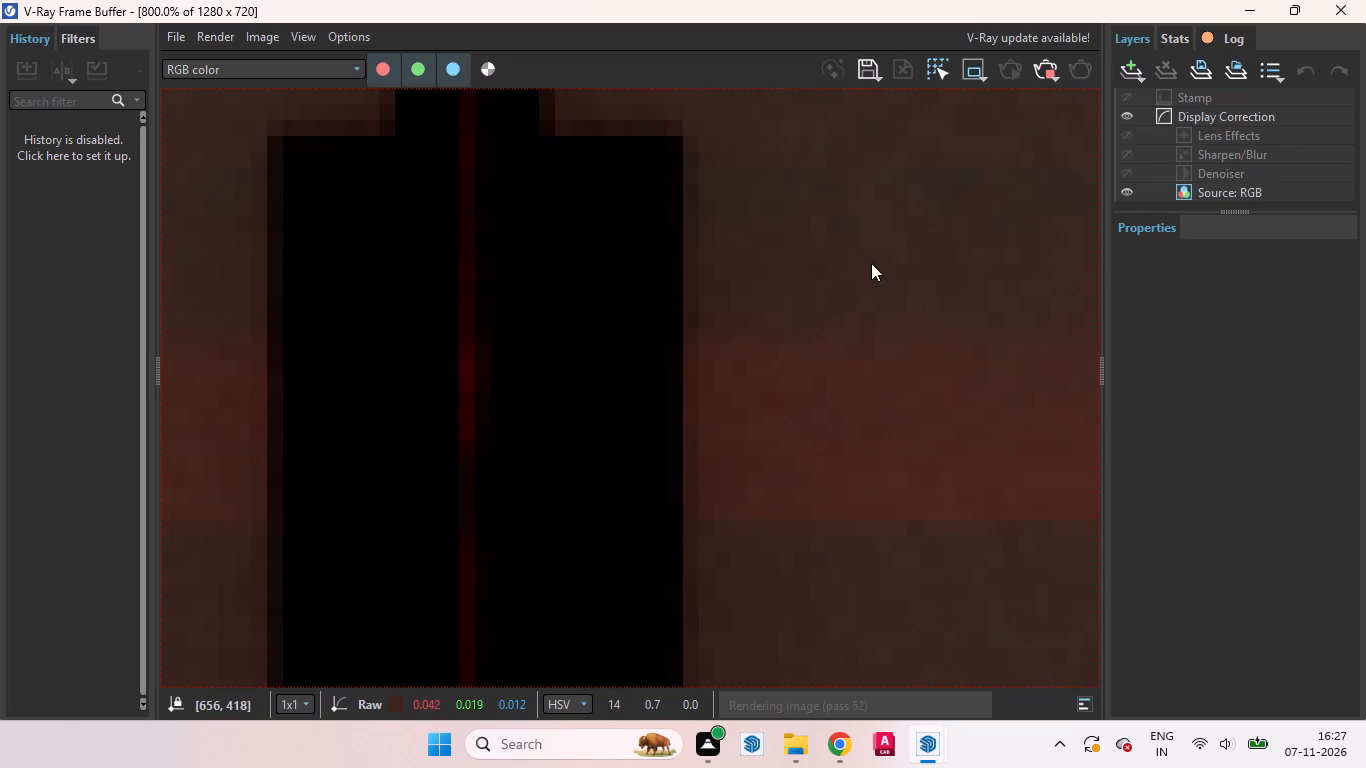
scroll(812, 288, "down", 4)
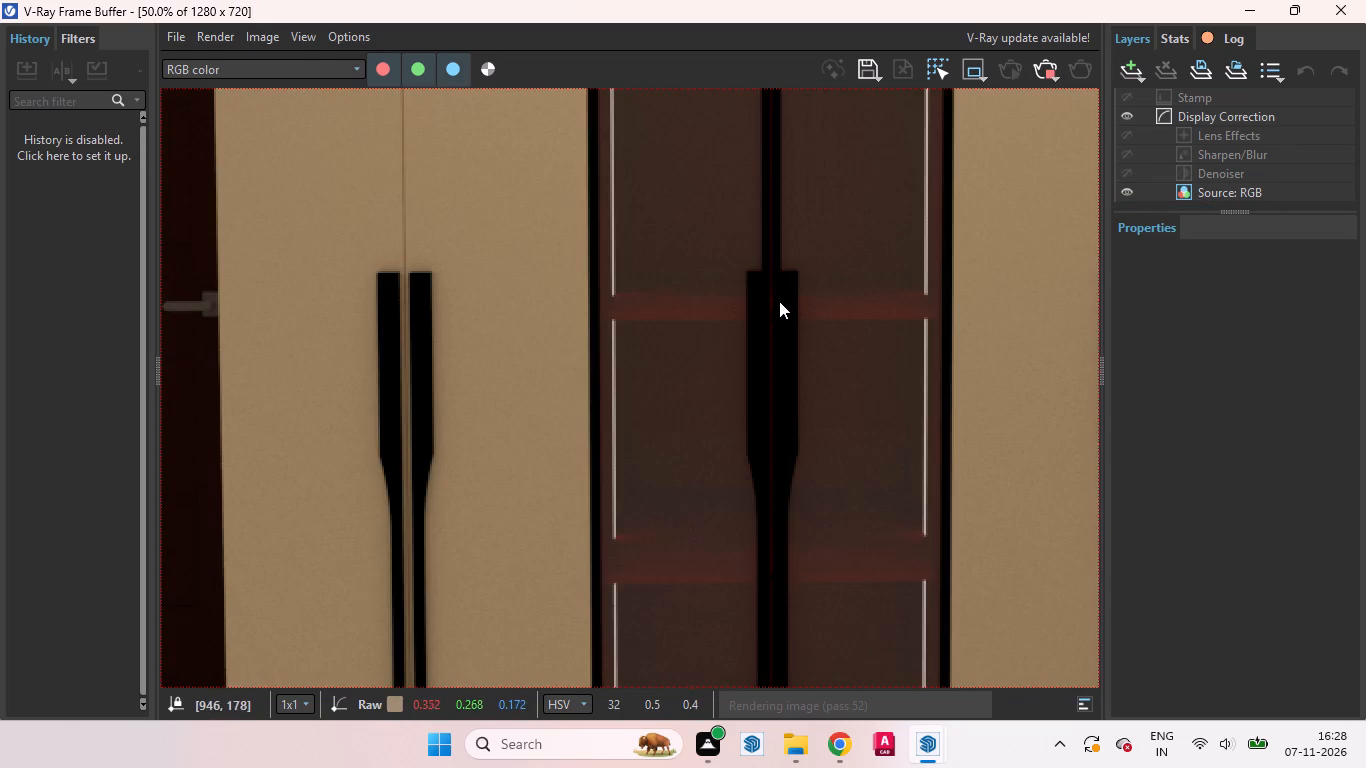
left_click(1242, 12)
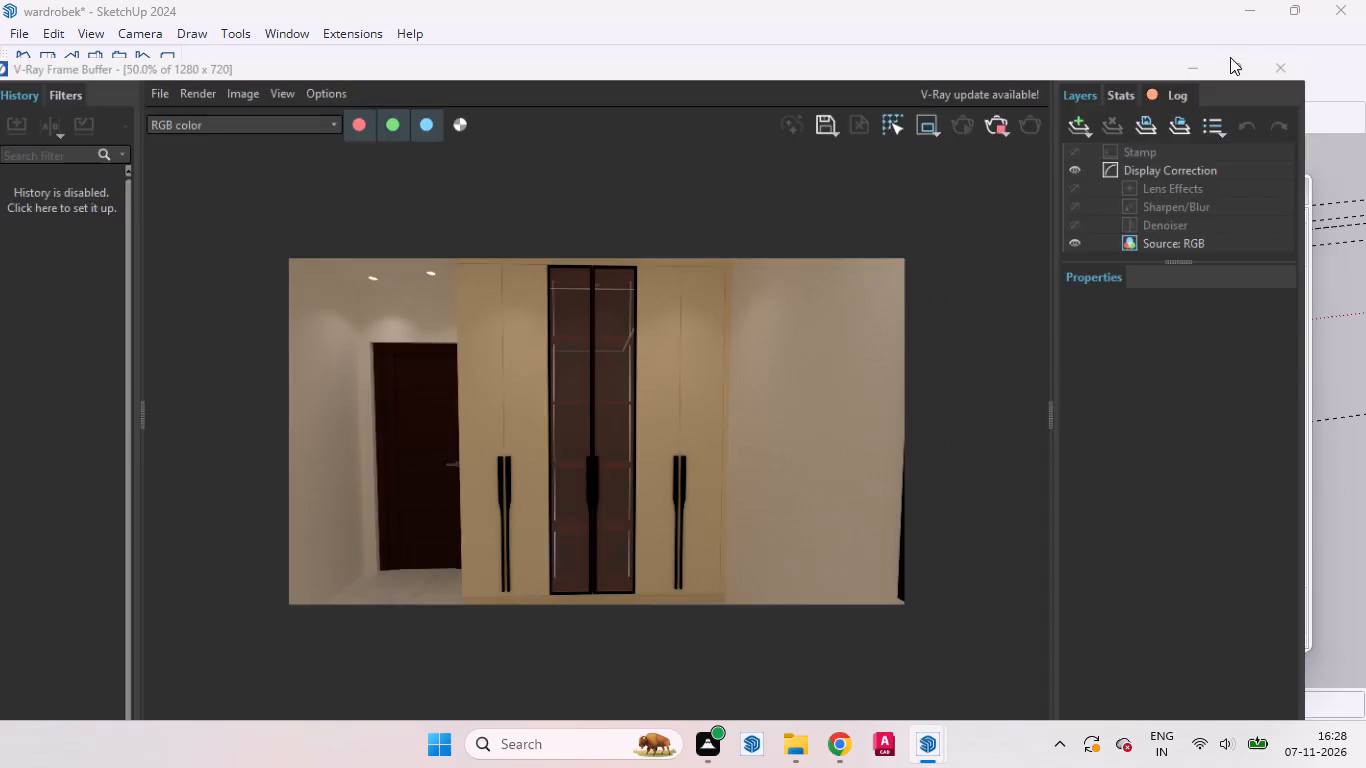